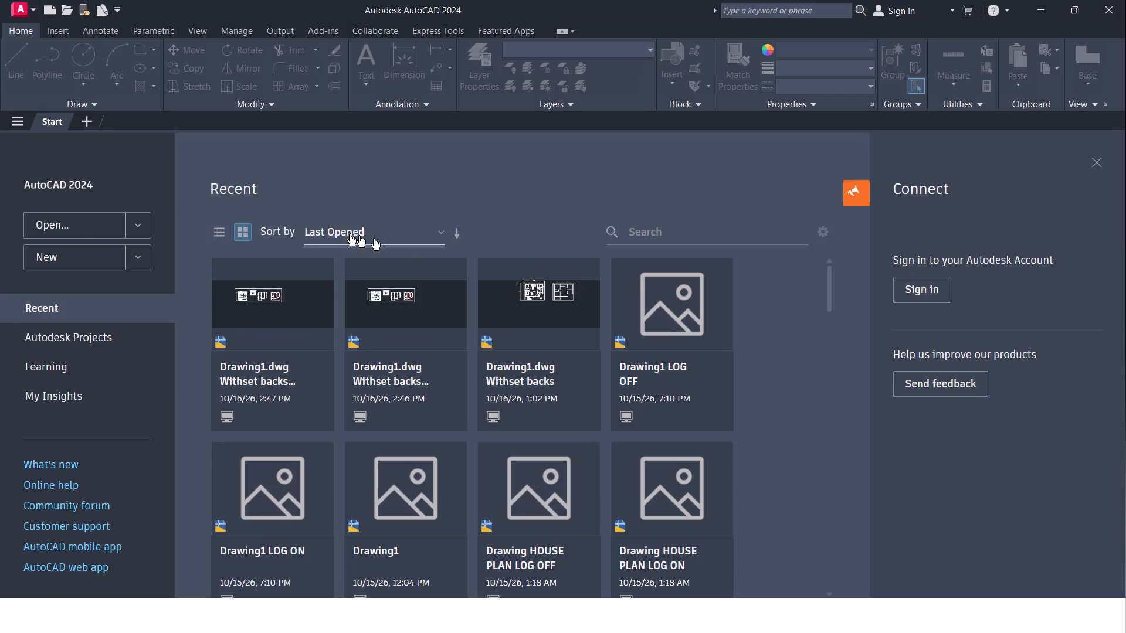
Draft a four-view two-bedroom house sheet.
Create a new blank drawing.
{"action": "left_click", "coordinate": [59, 251]}
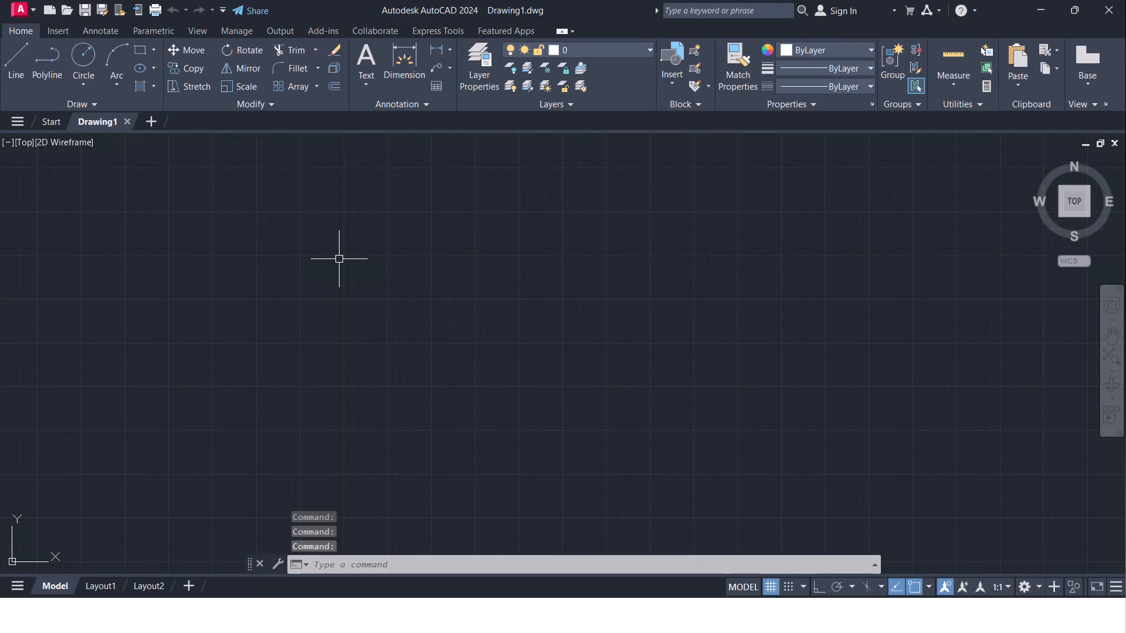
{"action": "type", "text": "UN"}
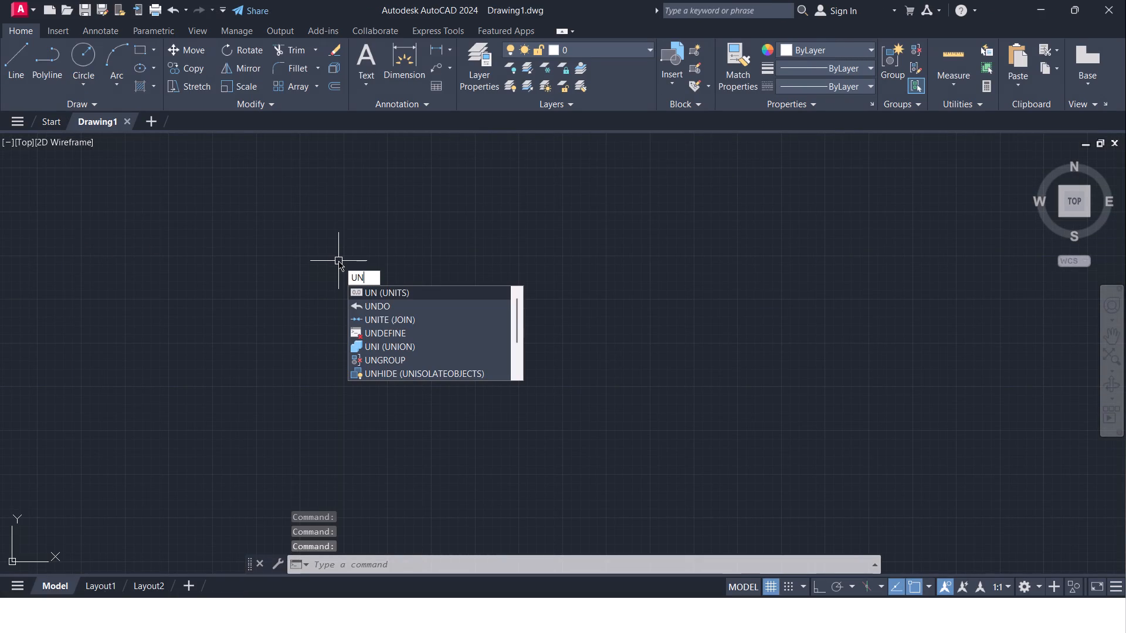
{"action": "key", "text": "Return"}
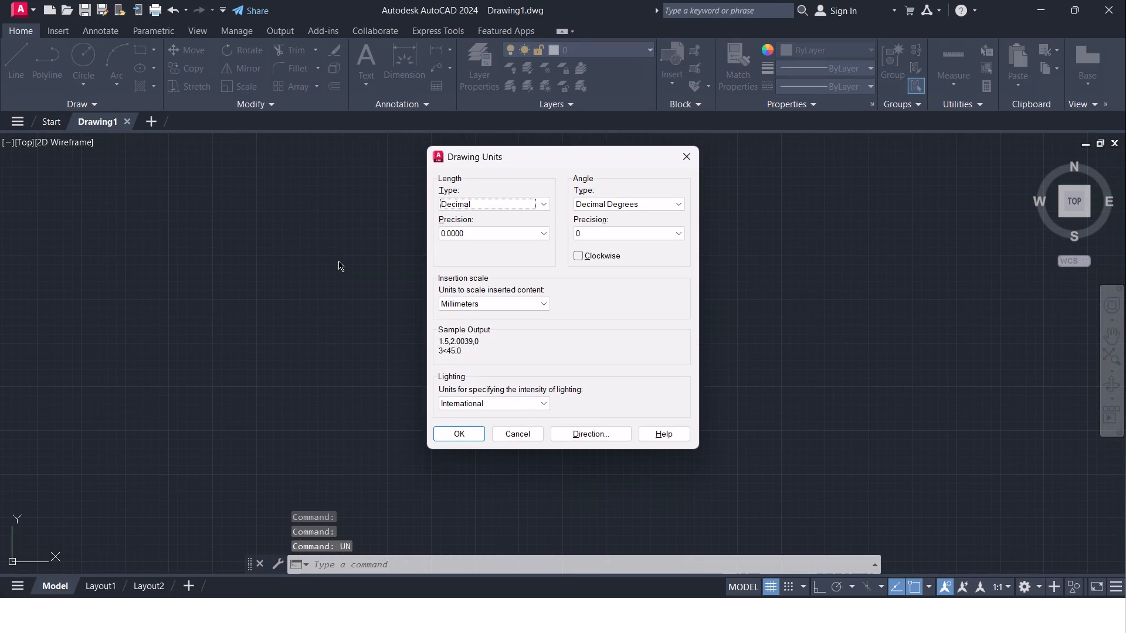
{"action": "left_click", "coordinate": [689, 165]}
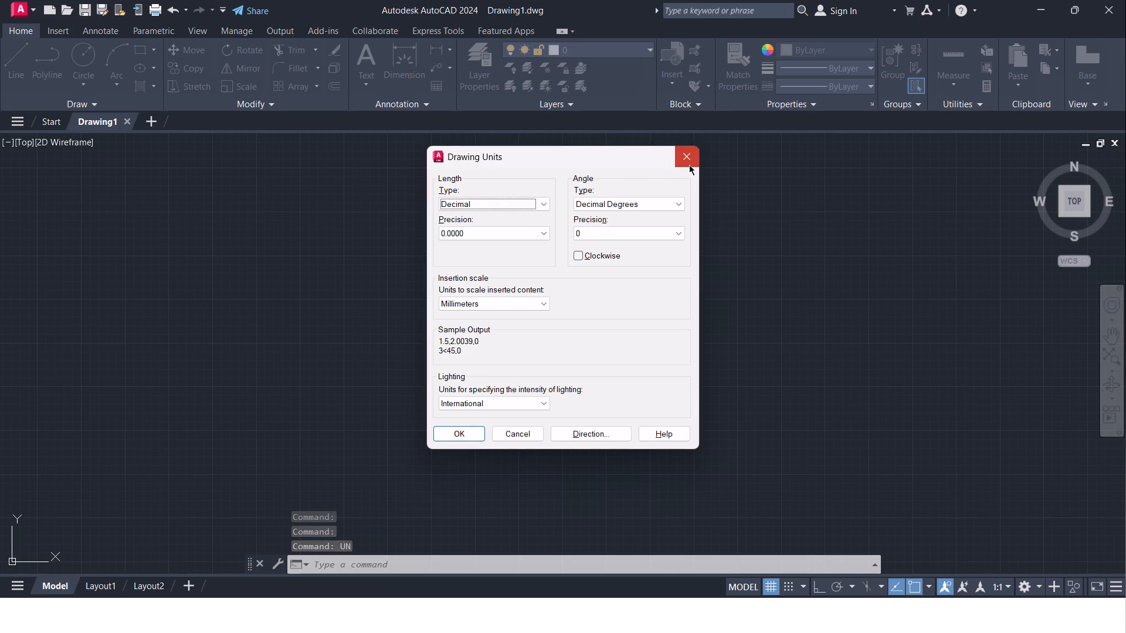
Turn on log file recording for the drawing session with LOGFILEON.
{"action": "key", "text": "l"}
{"action": "key", "text": "o"}
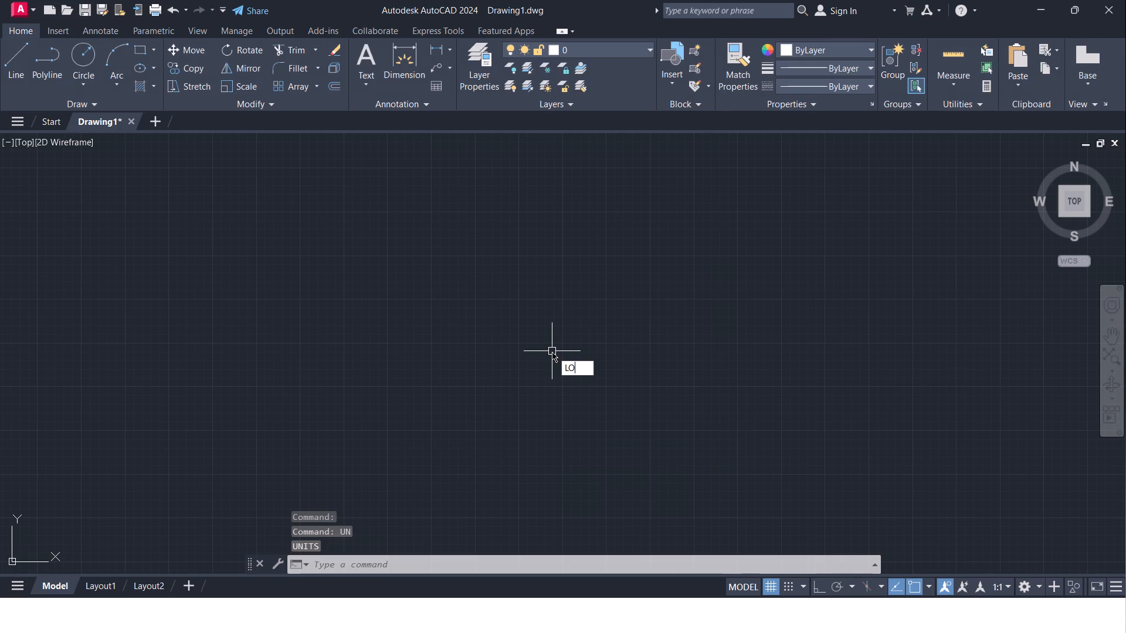
{"action": "key", "text": "g"}
{"action": "left_click", "coordinate": [623, 380]}
Turn off the grid display in the drawing area.
{"action": "left_click", "coordinate": [771, 583]}
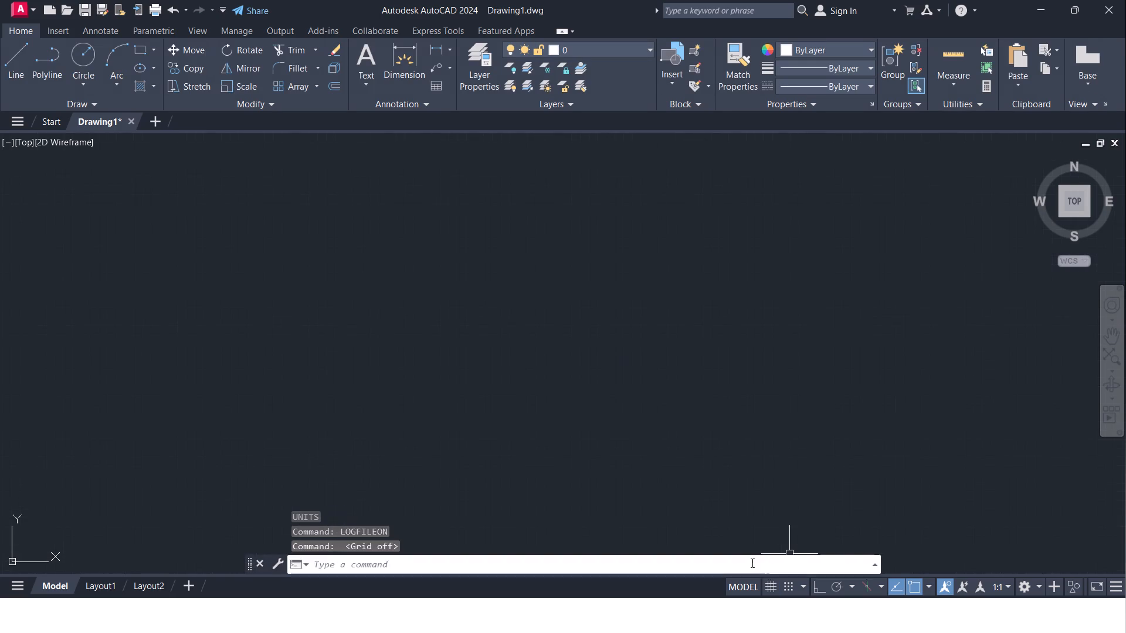
Set the UCS icon display to OFF with UCSICON.
{"action": "key", "text": "u"}
{"action": "key", "text": "c"}
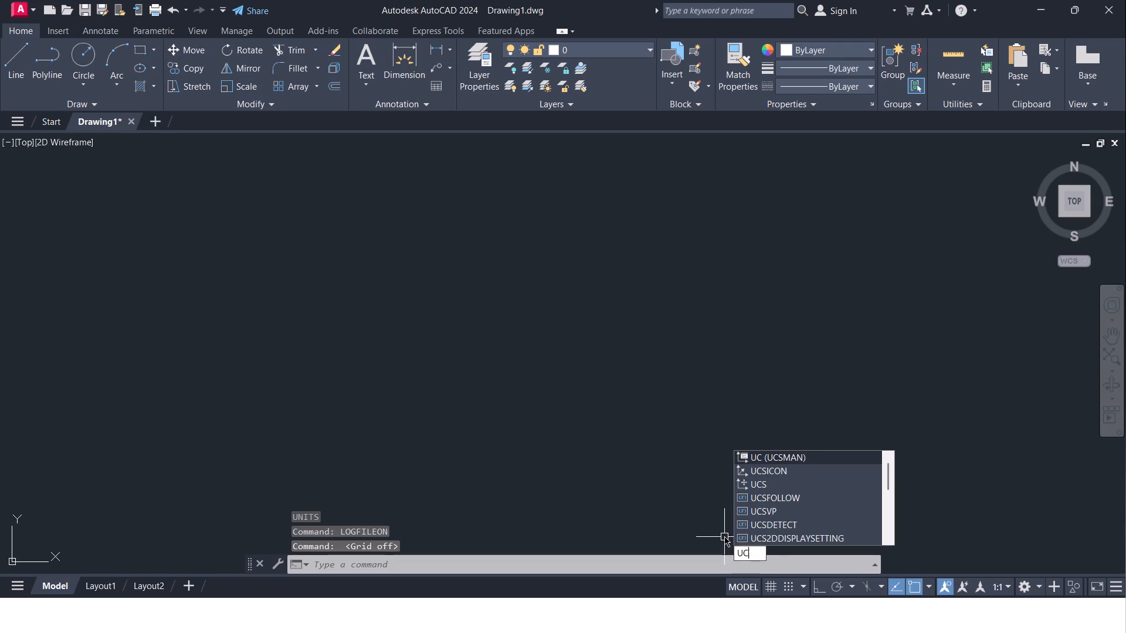
{"action": "key", "text": "s"}
{"action": "left_click", "coordinate": [779, 471]}
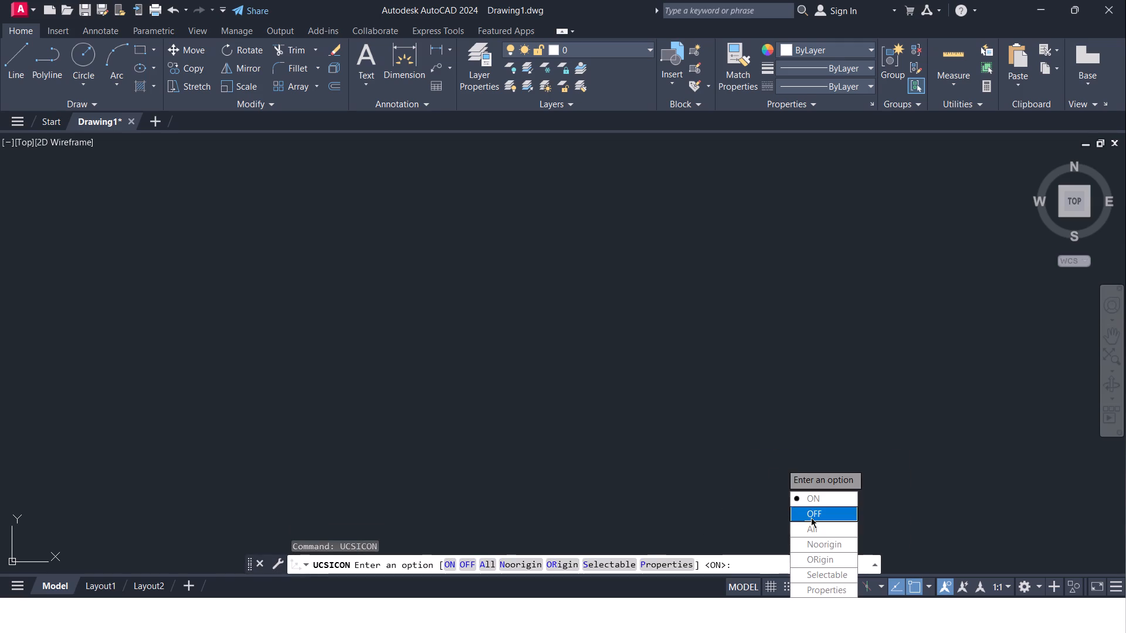
{"action": "left_click_drag", "start_coordinate": [811, 518], "coordinate": [781, 475]}
Configure the drawing units to Architectural with 0'-0 1/2" length precision, Inches insertion scale and 0.00 angle precision.
{"action": "key", "text": "u"}
{"action": "key", "text": "n"}
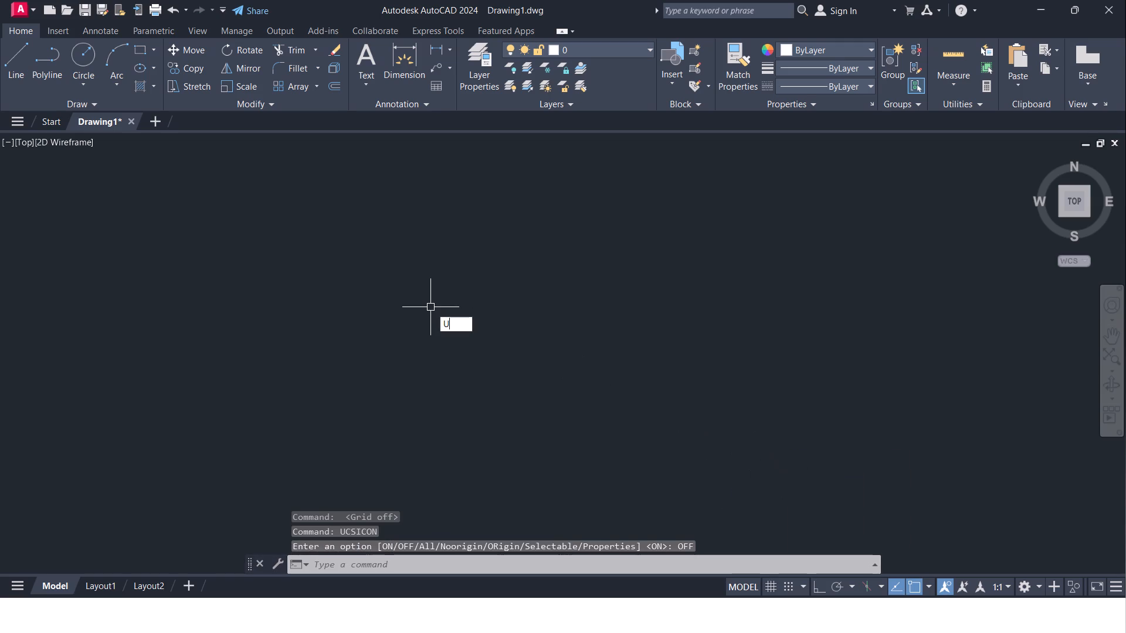
{"action": "key", "text": "Return"}
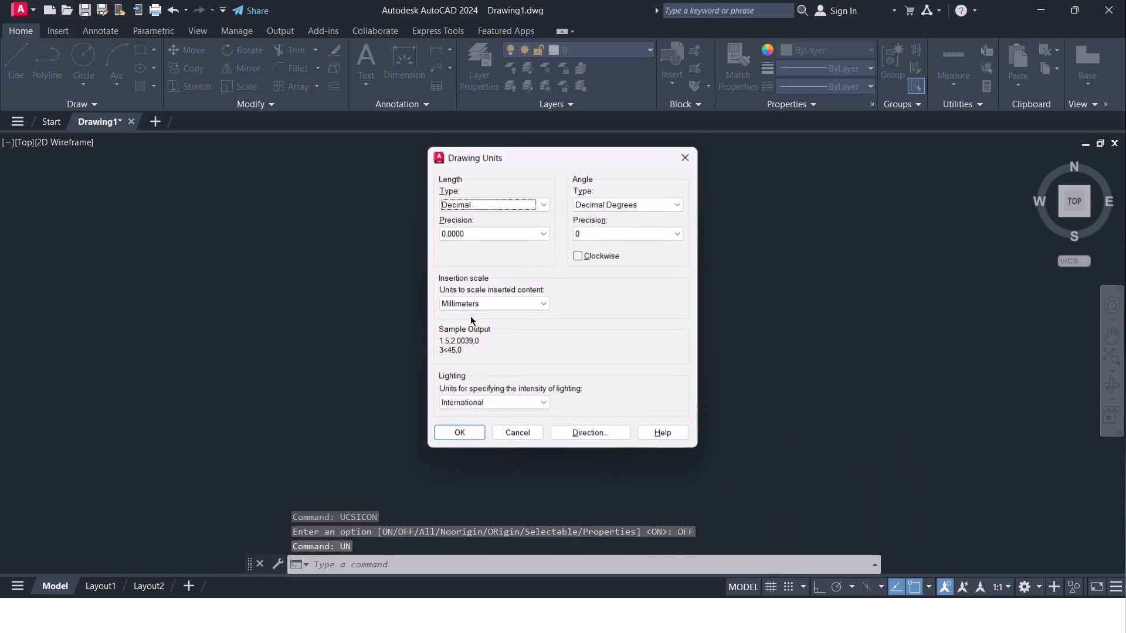
{"action": "left_click", "coordinate": [499, 204]}
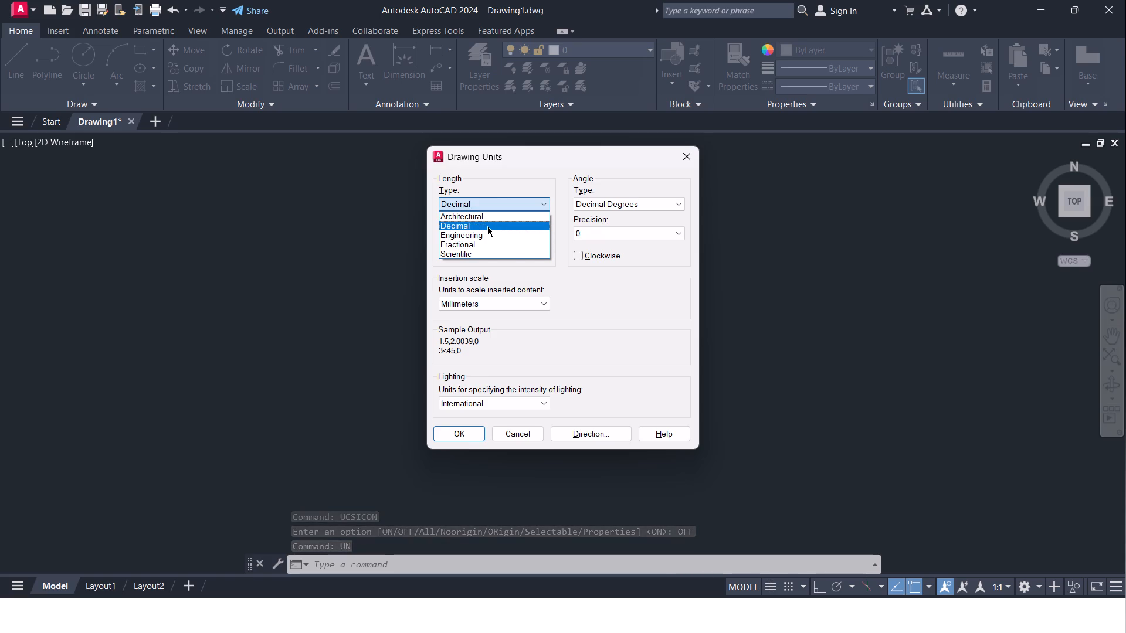
{"action": "left_click", "coordinate": [491, 219]}
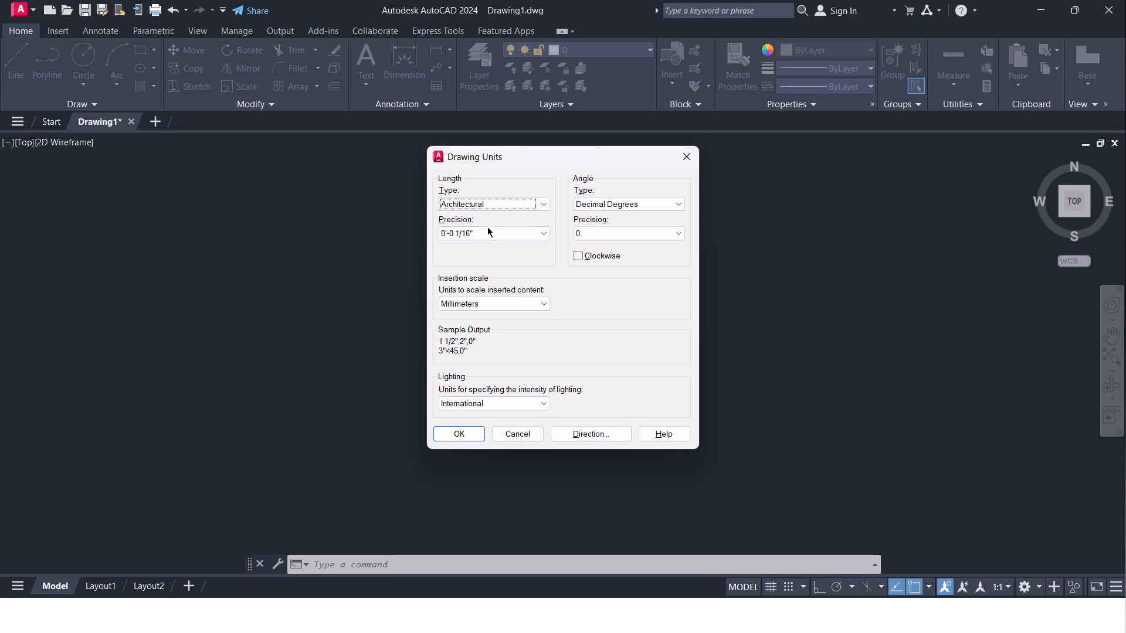
{"action": "left_click", "coordinate": [487, 230]}
{"action": "left_click", "coordinate": [482, 256]}
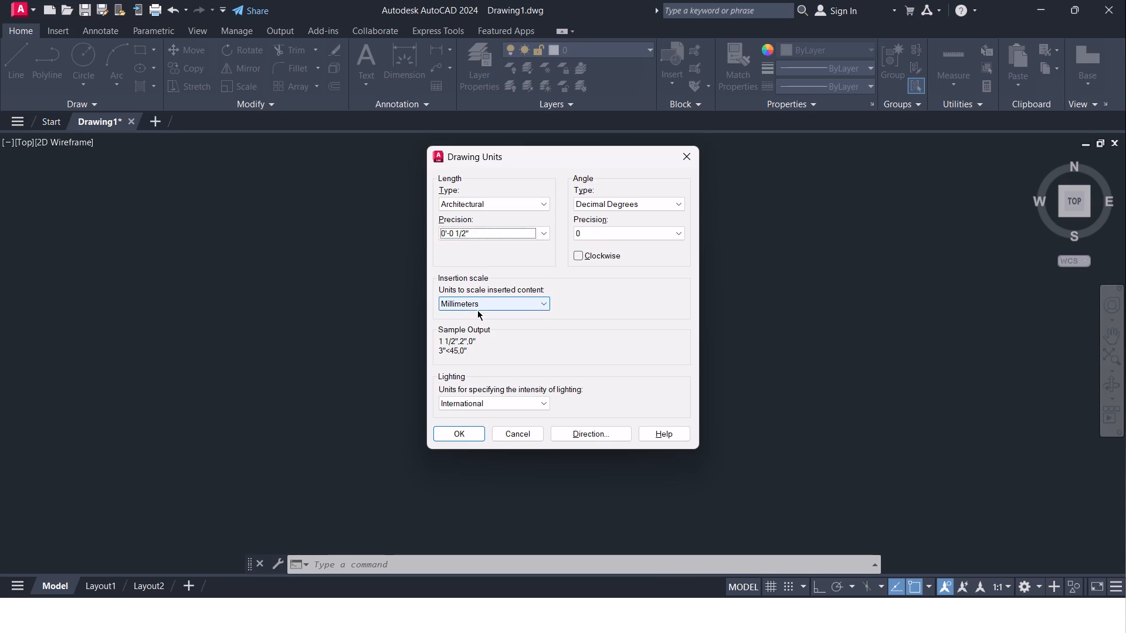
{"action": "left_click", "coordinate": [477, 310]}
{"action": "left_click", "coordinate": [477, 326]}
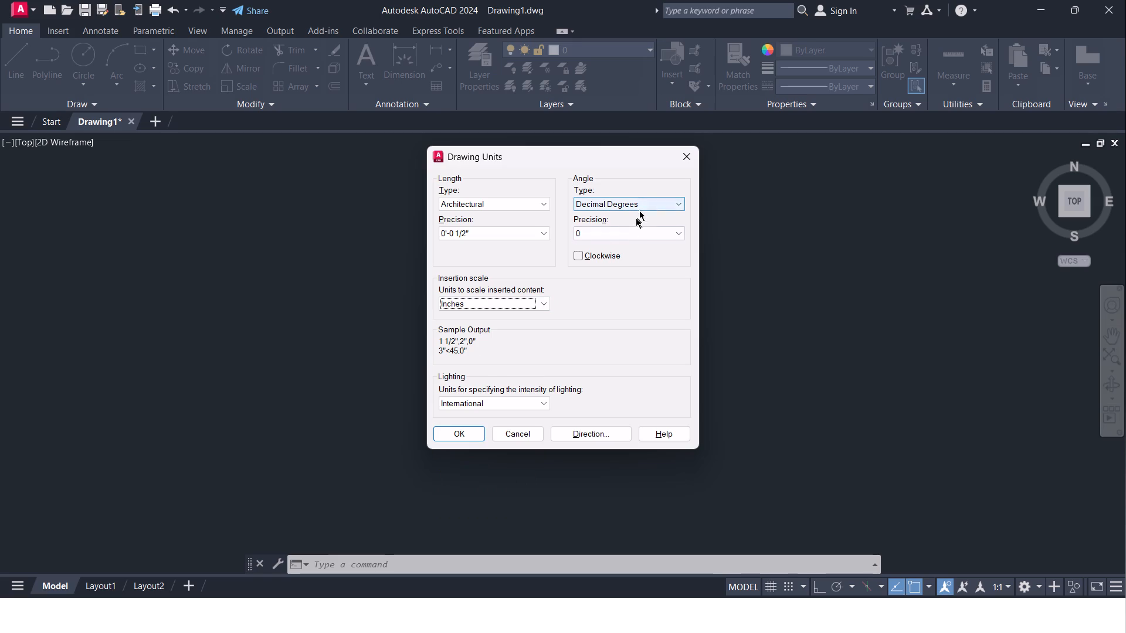
{"action": "left_click", "coordinate": [629, 233]}
{"action": "left_click", "coordinate": [612, 260]}
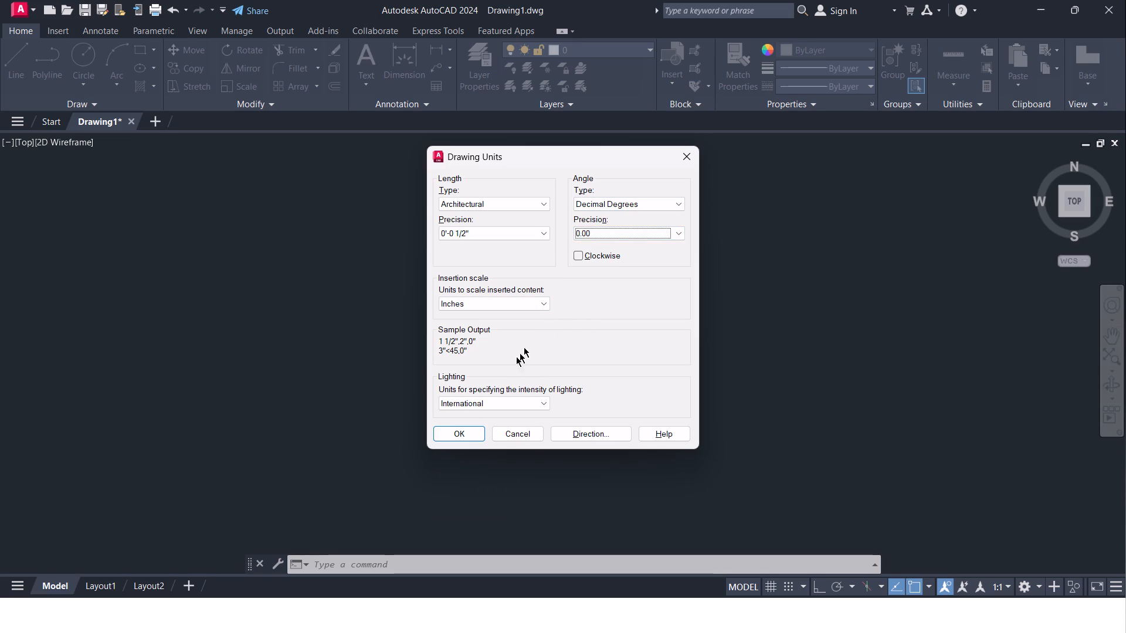
{"action": "left_click", "coordinate": [471, 433]}
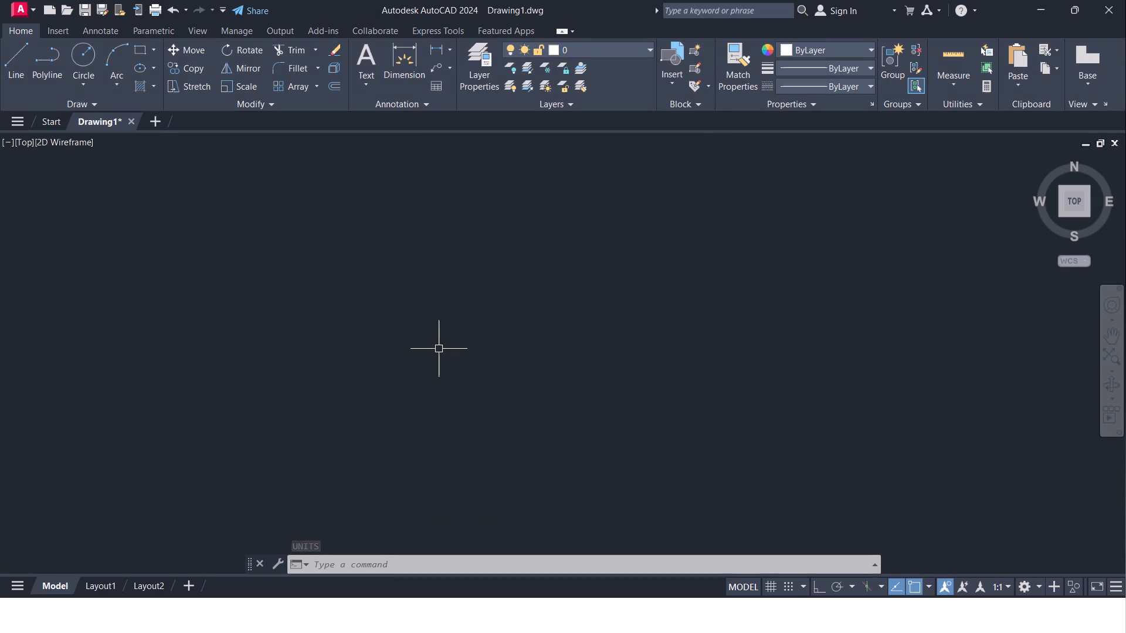
Modify dimension style ISO-25 to use Architectural primary units with 0'-0 1/2" linear precision and 0.00 angular precision.
{"action": "key", "text": "d"}
{"action": "key", "text": "Return"}
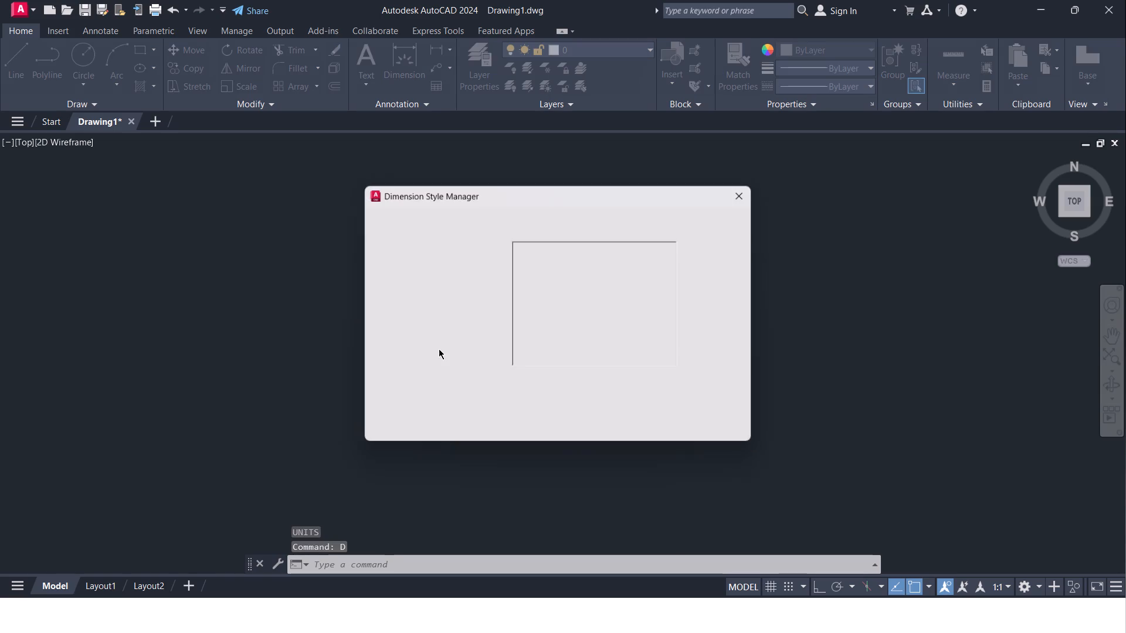
{"action": "left_click", "coordinate": [734, 287]}
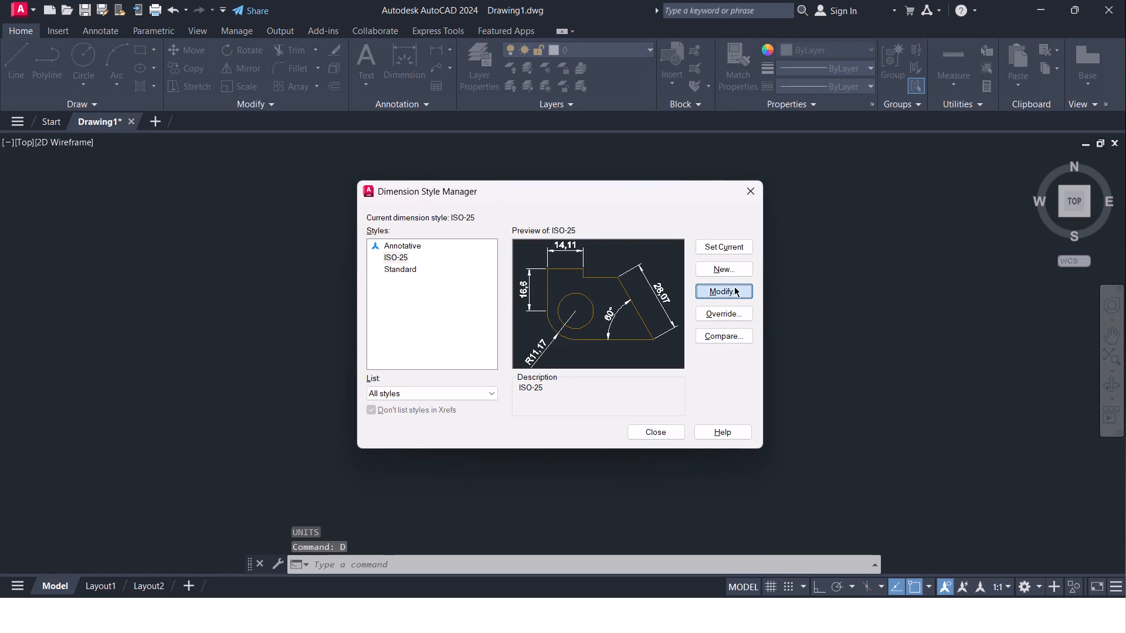
{"action": "left_click", "coordinate": [734, 287]}
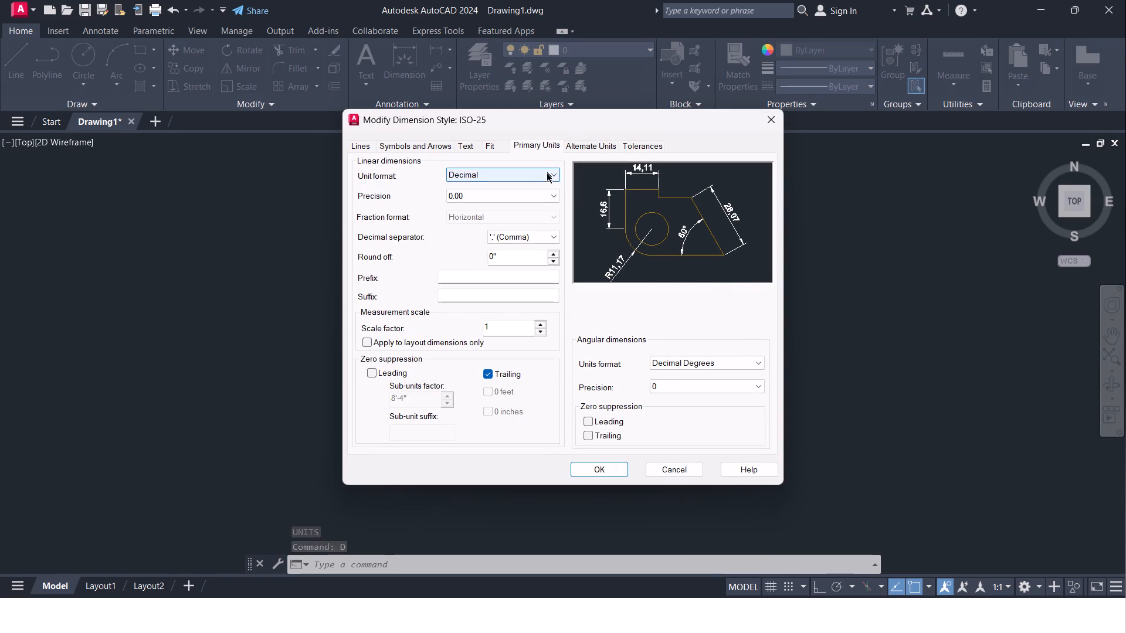
{"action": "left_click", "coordinate": [547, 173]}
{"action": "left_click", "coordinate": [534, 212]}
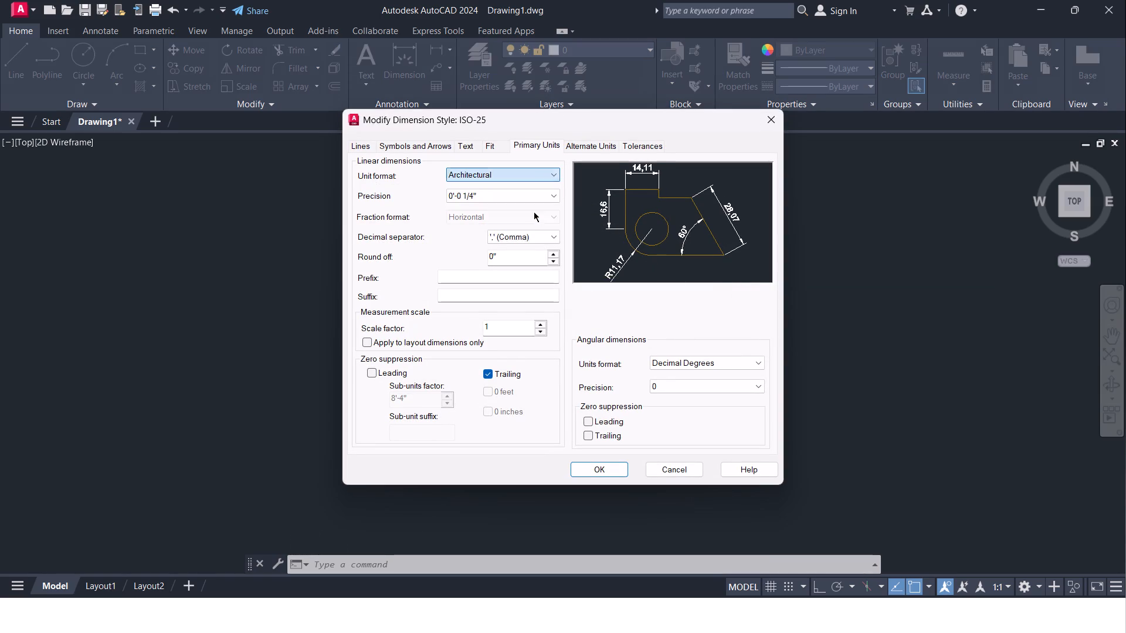
{"action": "left_click", "coordinate": [538, 193]}
{"action": "left_click", "coordinate": [531, 220]}
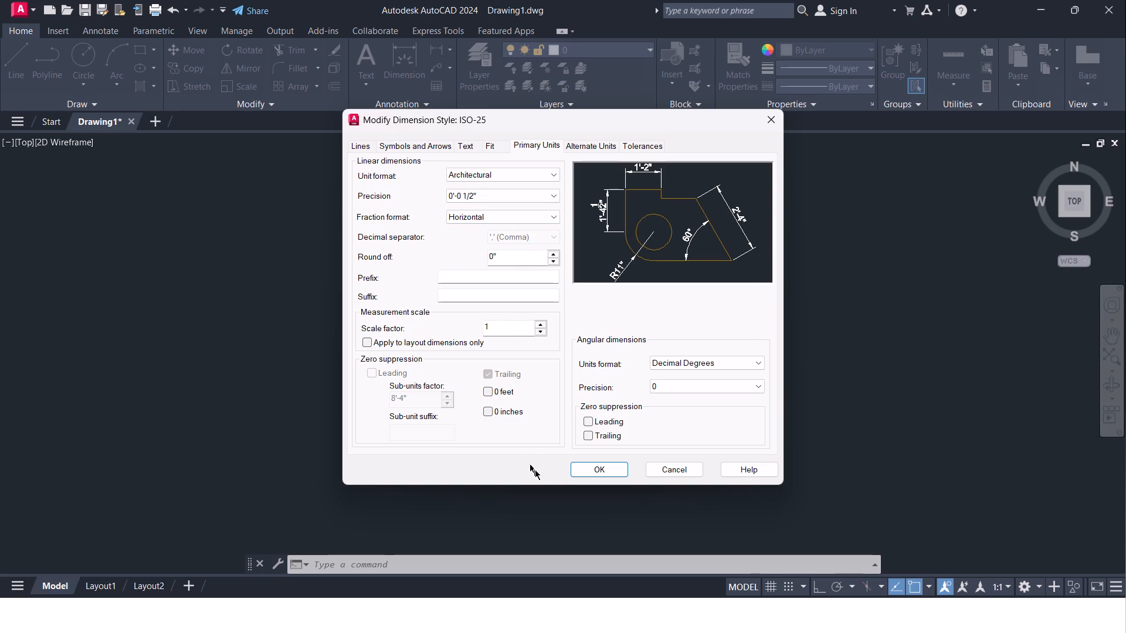
{"action": "left_click", "coordinate": [760, 384]}
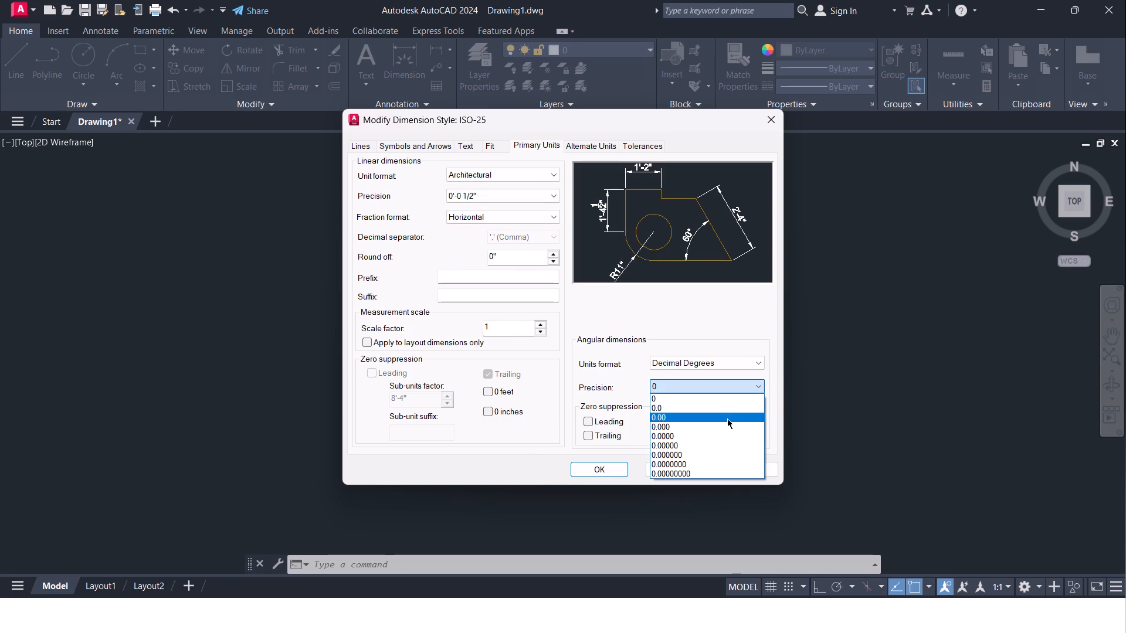
{"action": "left_click", "coordinate": [727, 419]}
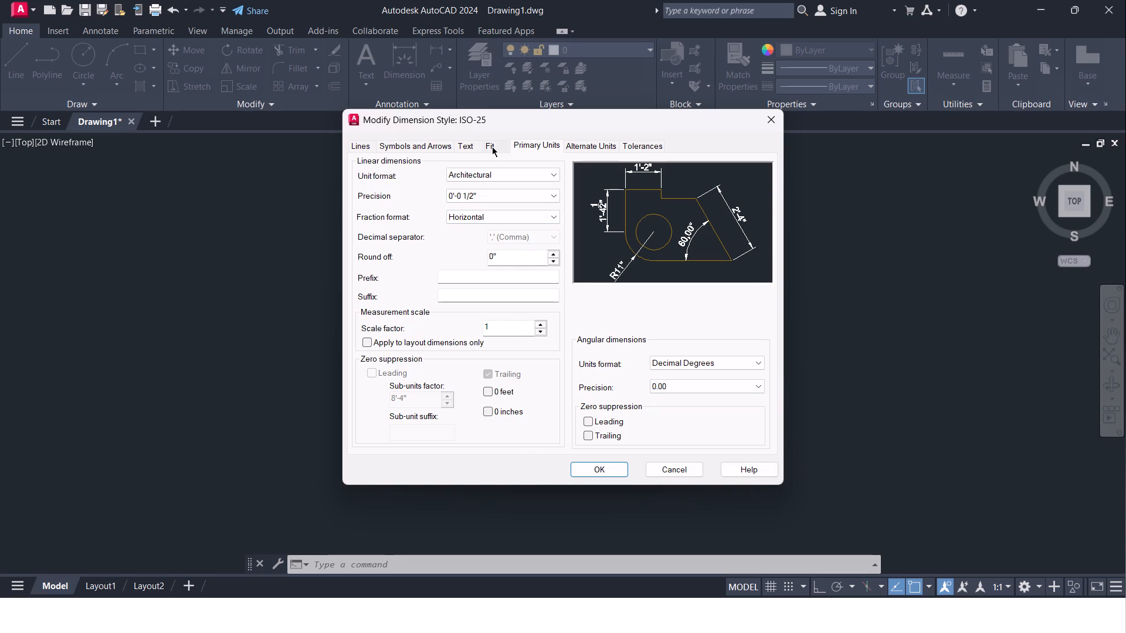
Set the ISO-25 dimension text height to 9" and its offset from the dimension line to 2".
{"action": "left_click", "coordinate": [493, 146]}
{"action": "left_click", "coordinate": [470, 145]}
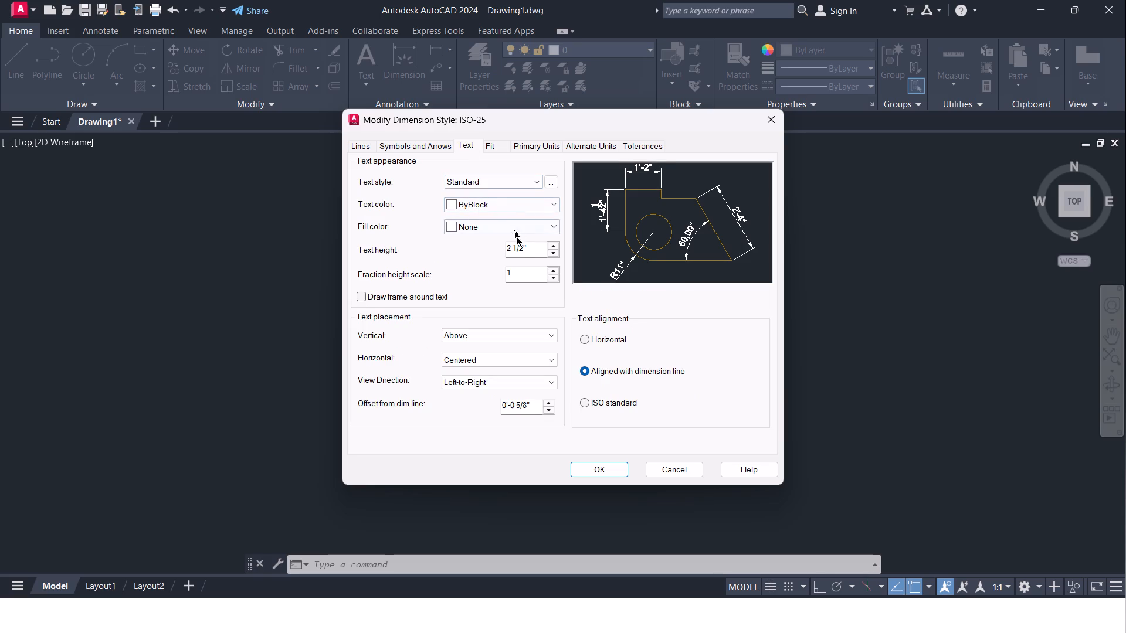
{"action": "left_click_drag", "start_coordinate": [529, 251], "coordinate": [408, 244]}
{"action": "key", "text": "9"}
{"action": "key", "text": "shift+quotedbl"}
{"action": "key", "text": "Return"}
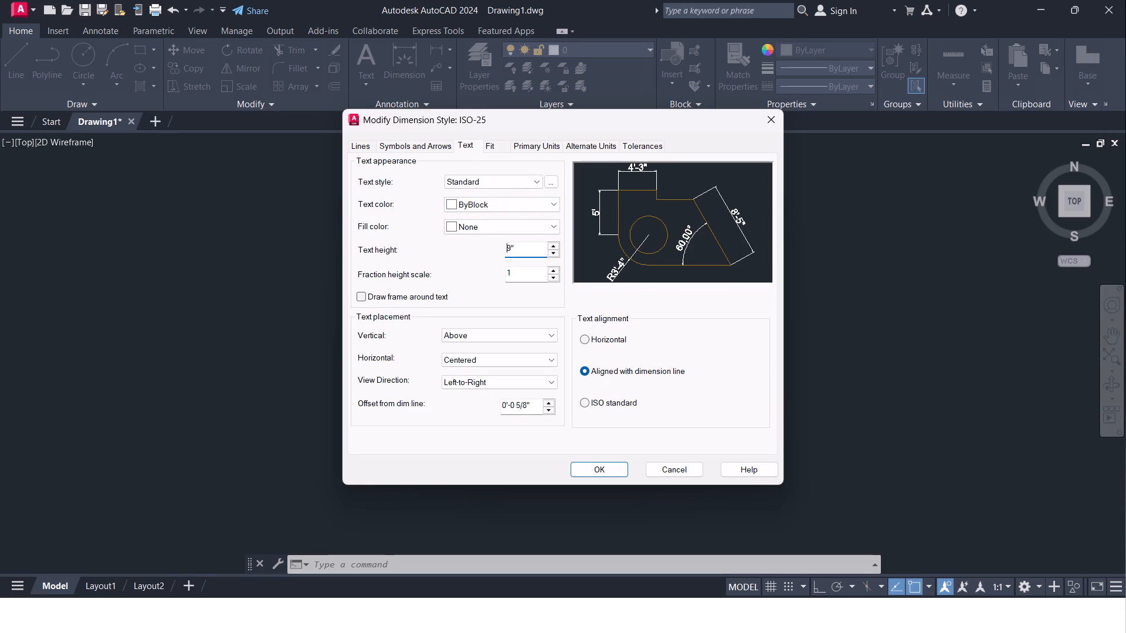
{"action": "left_click_drag", "start_coordinate": [533, 403], "coordinate": [353, 411]}
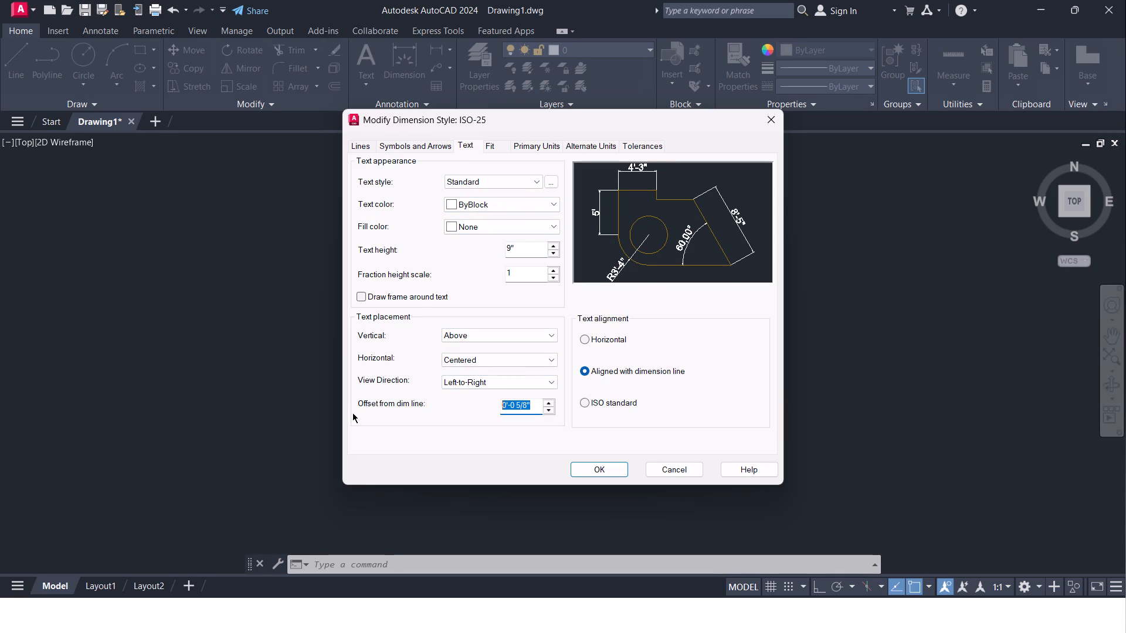
{"action": "type", "text": "2\""}
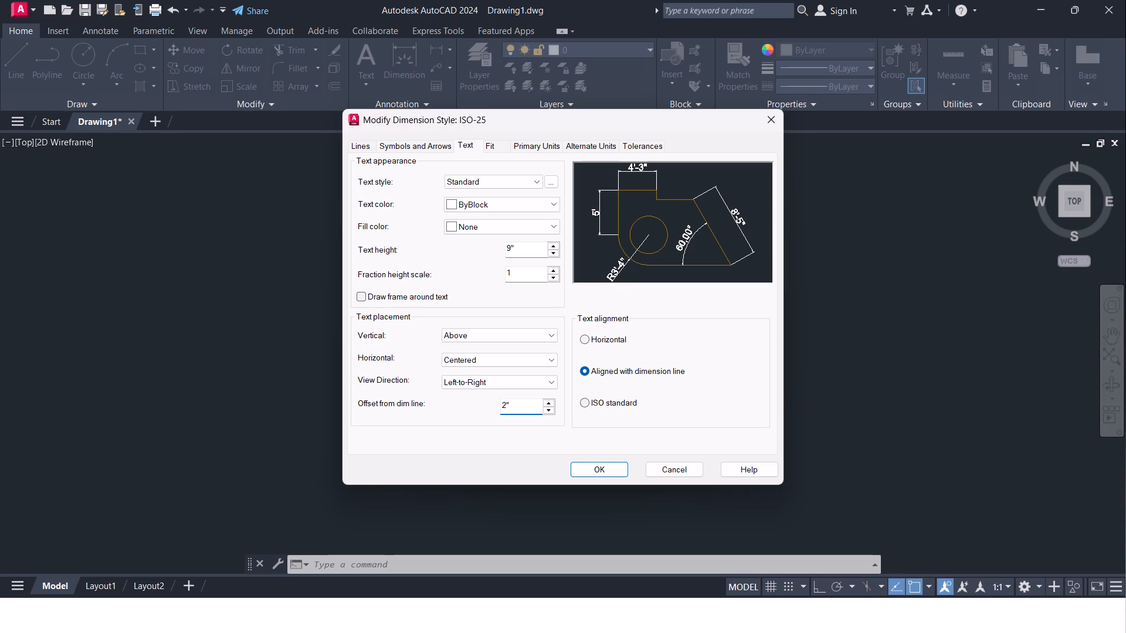
{"action": "key", "text": "Return"}
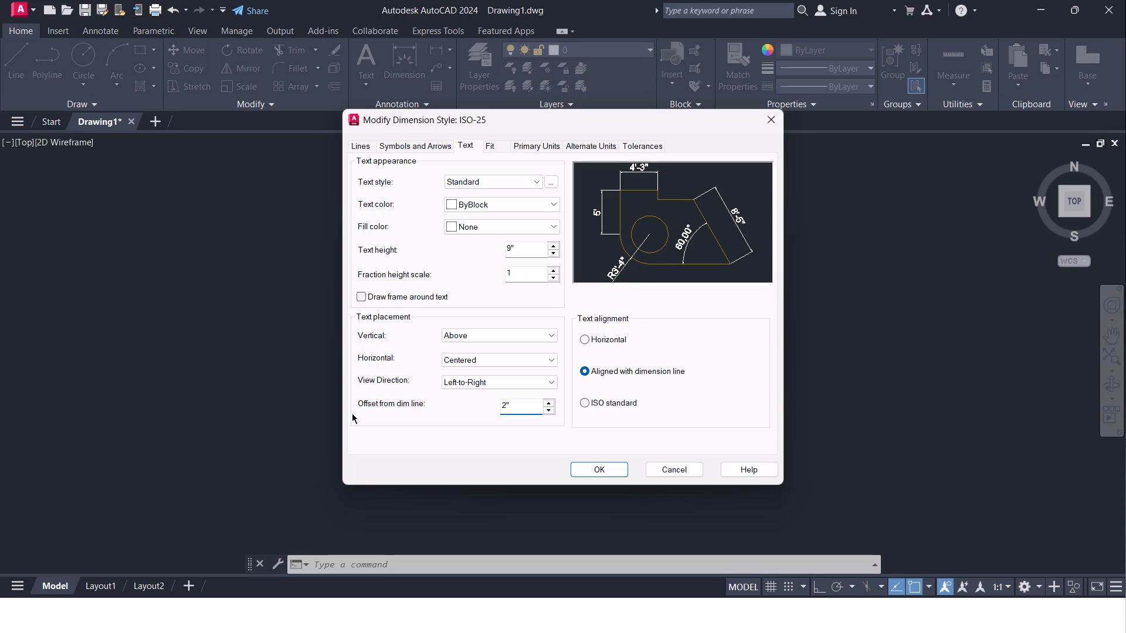
Apply the ISO-25 style changes, set ISO-25 as the current dimension style and close the style manager.
{"action": "left_click", "coordinate": [374, 147]}
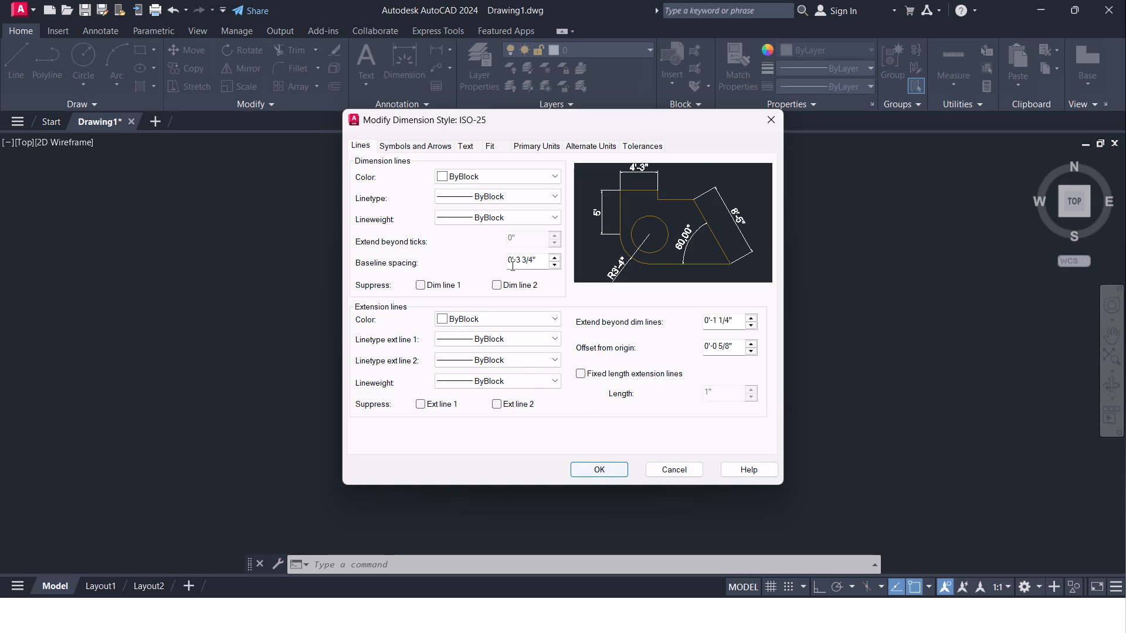
{"action": "left_click", "coordinate": [601, 467]}
{"action": "left_click", "coordinate": [720, 250]}
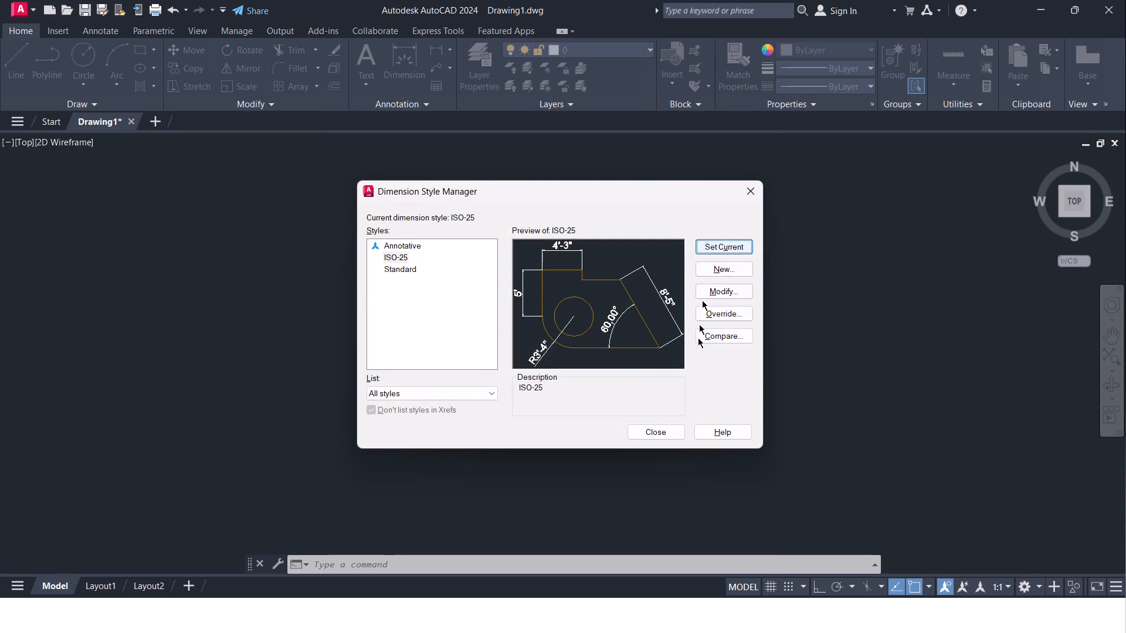
{"action": "left_click", "coordinate": [715, 247]}
{"action": "left_click", "coordinate": [665, 431]}
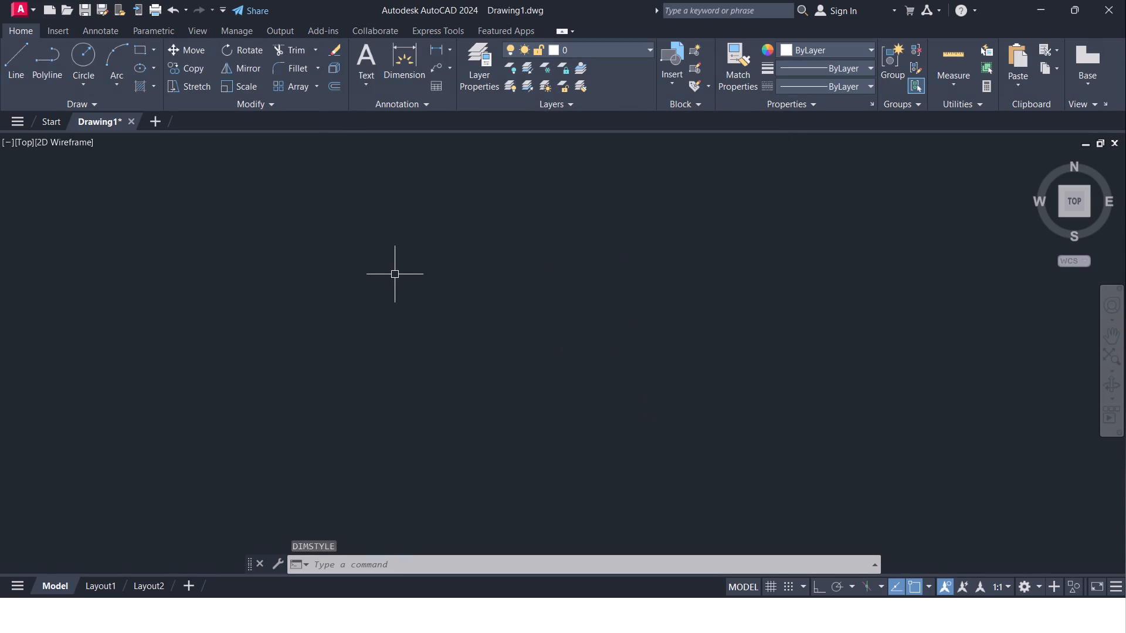
Draw a 30' horizontal line to the right from a free start point, with Ortho mode on.
{"action": "key", "text": "l"}
{"action": "key", "text": "Return"}
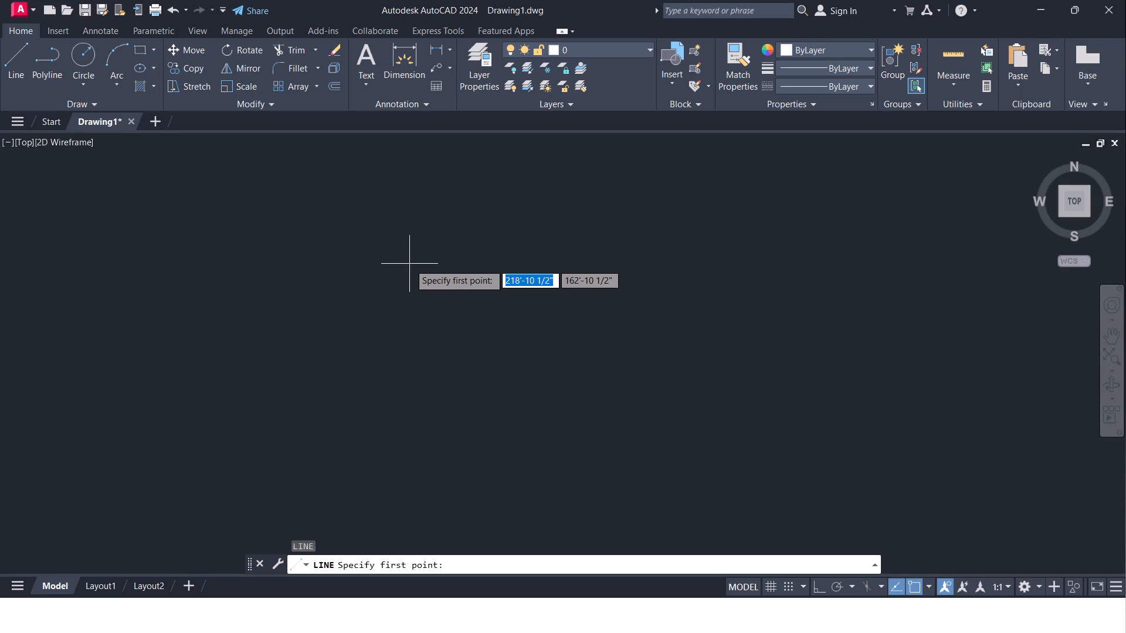
{"action": "left_click", "coordinate": [409, 263]}
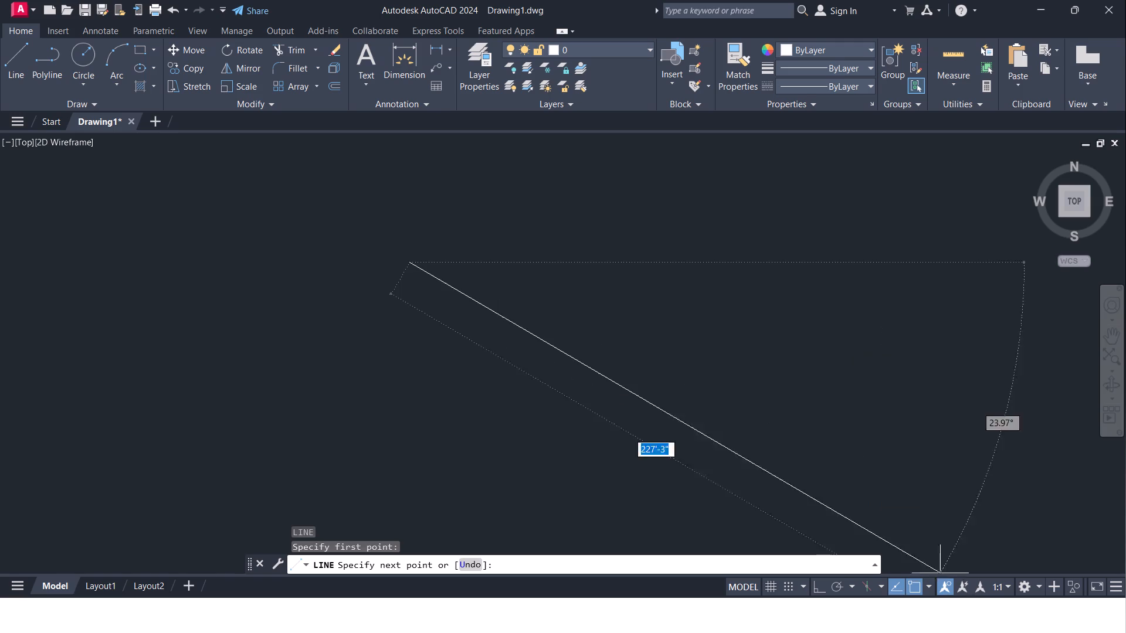
{"action": "left_click", "coordinate": [820, 587]}
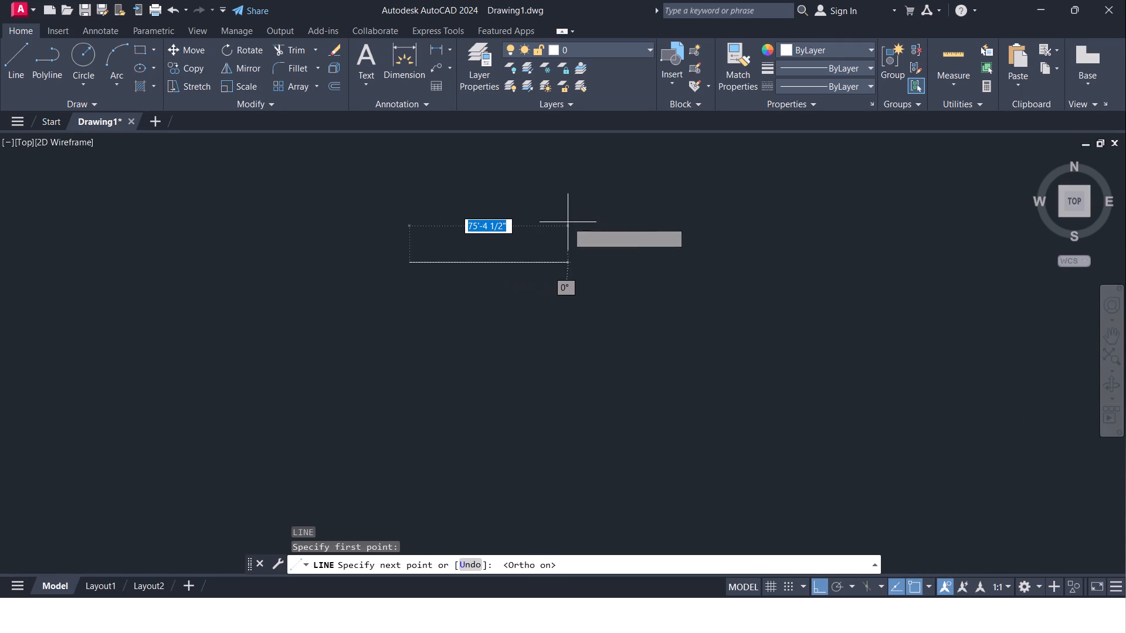
{"action": "type", "text": "30'"}
{"action": "key", "text": "Return"}
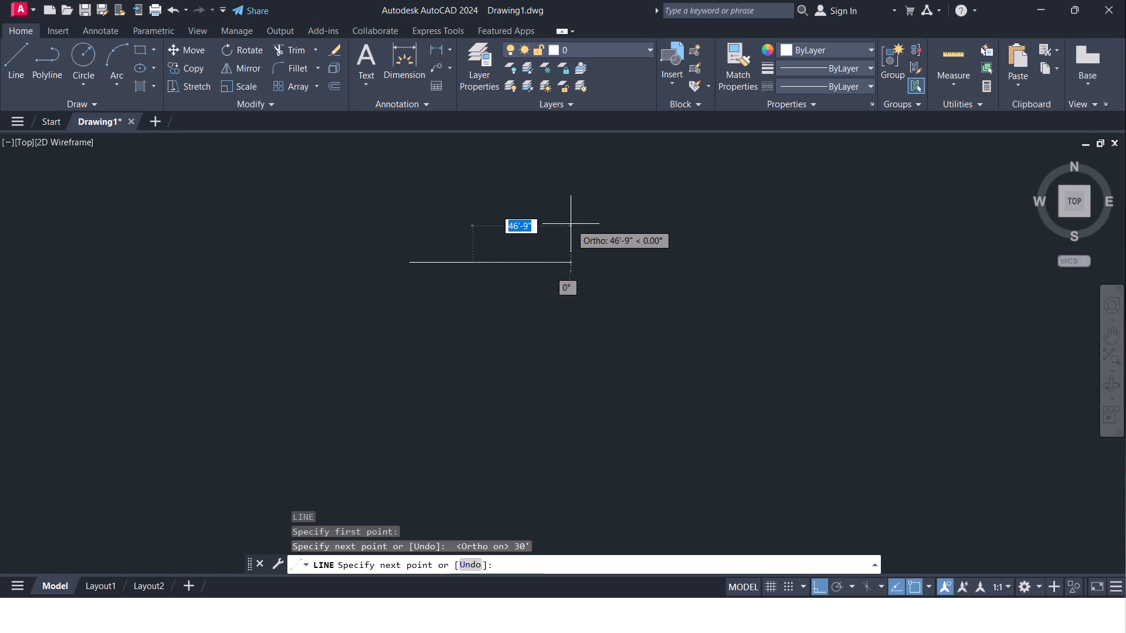
{"action": "key", "text": "Escape"}
{"action": "scroll", "coordinate": [438, 305], "scroll_direction": "up", "scroll_amount": 1}
{"action": "middle_click_drag", "start_coordinate": [408, 287], "coordinate": [313, 248]}
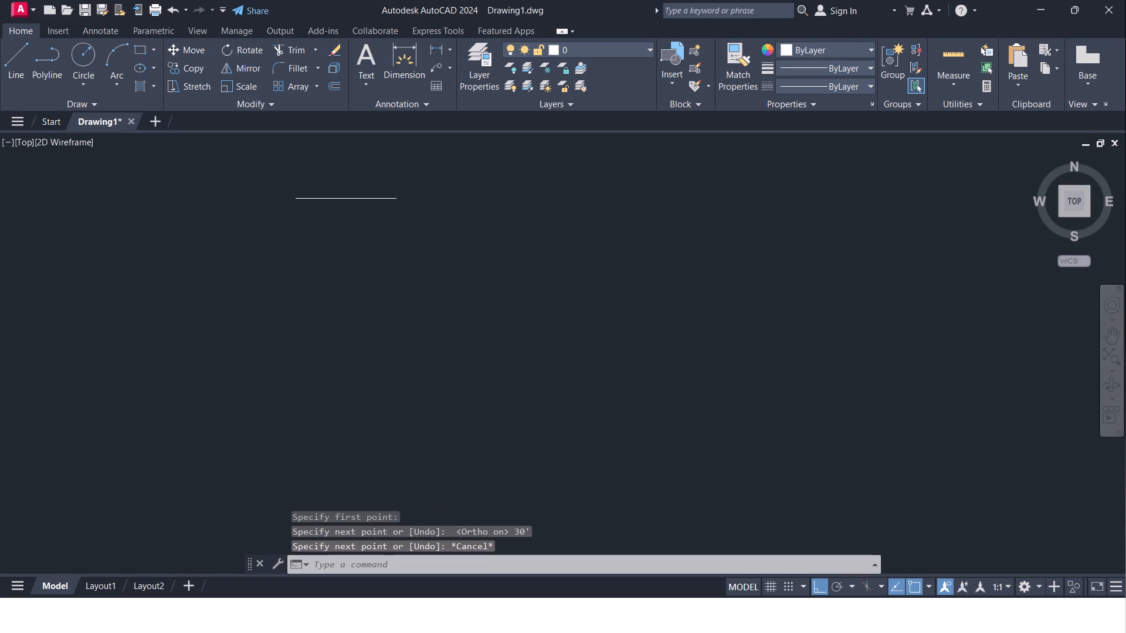
{"action": "key", "text": "Escape"}
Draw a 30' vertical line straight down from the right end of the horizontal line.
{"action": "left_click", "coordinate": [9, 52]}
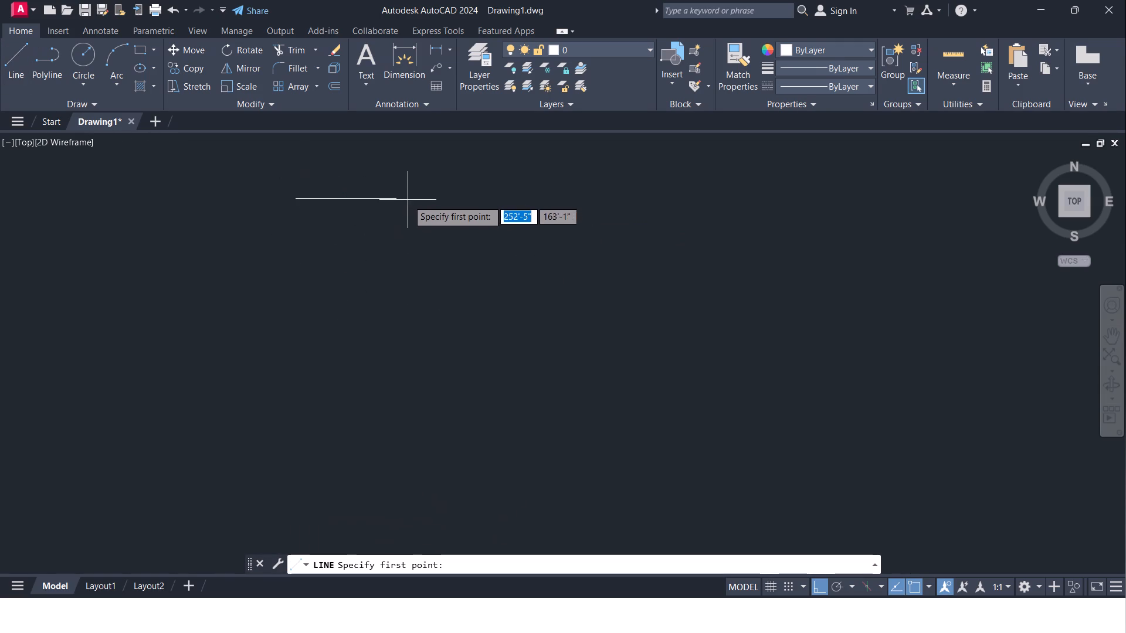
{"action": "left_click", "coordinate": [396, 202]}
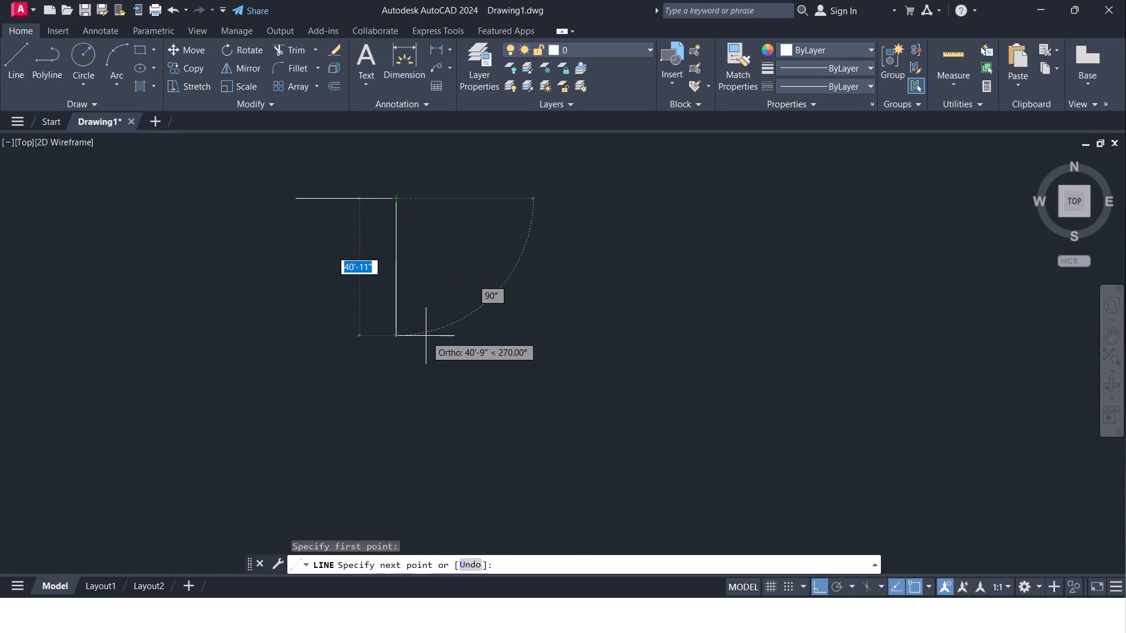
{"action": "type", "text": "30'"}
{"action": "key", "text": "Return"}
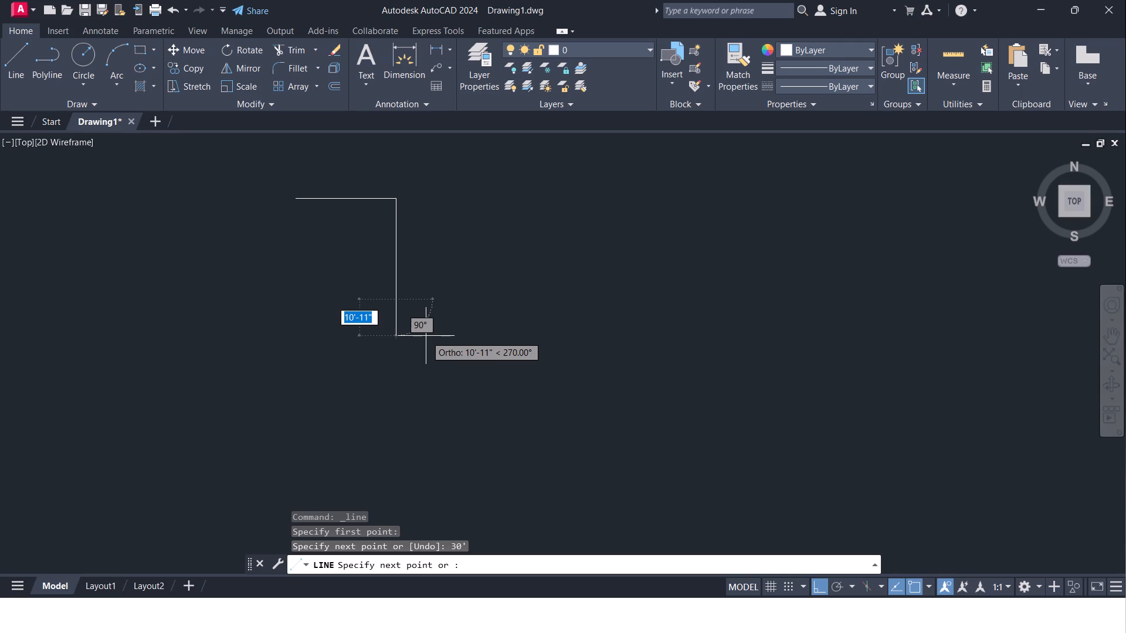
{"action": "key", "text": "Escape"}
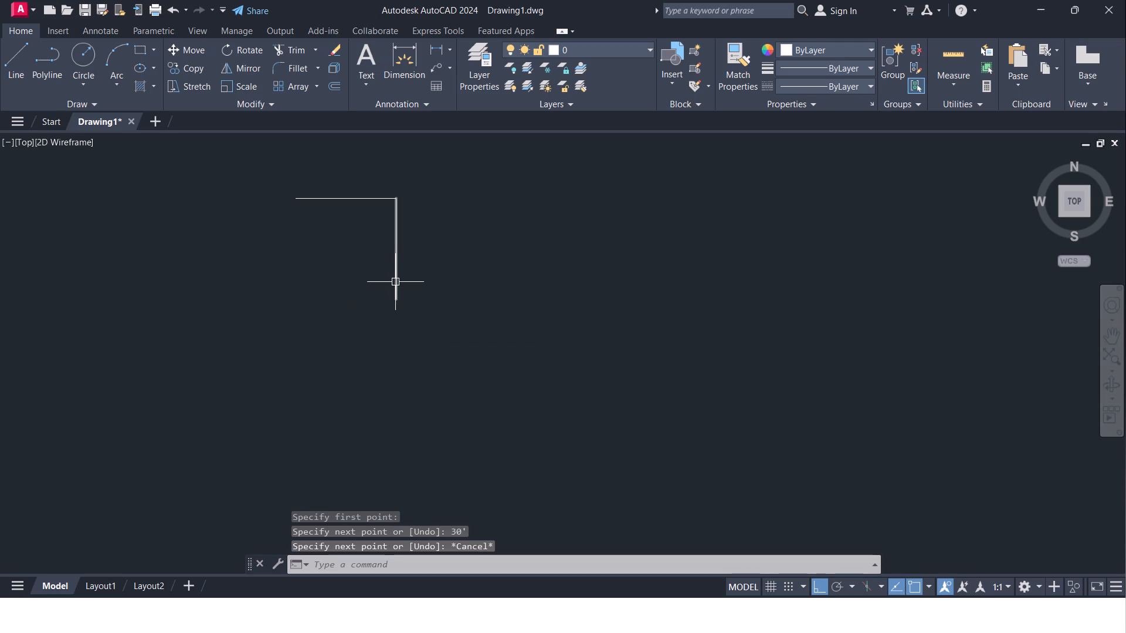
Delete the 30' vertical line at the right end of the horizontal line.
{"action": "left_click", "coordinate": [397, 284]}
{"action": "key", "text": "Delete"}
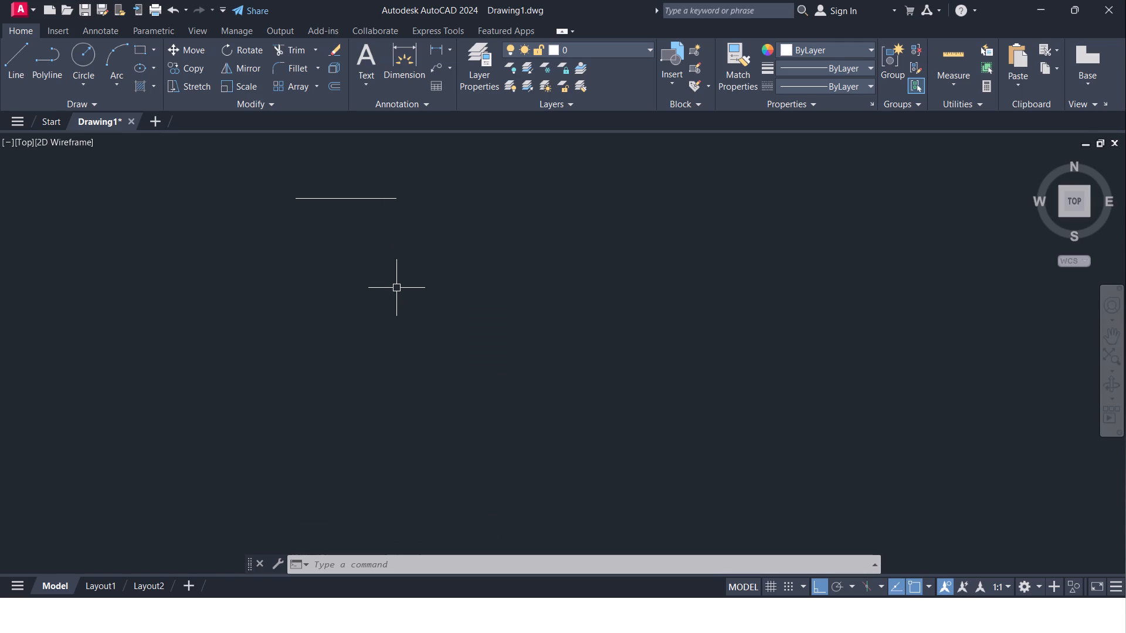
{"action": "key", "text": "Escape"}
Offset the 30' horizontal line 9" upward to form a double wall line.
{"action": "key", "text": "o"}
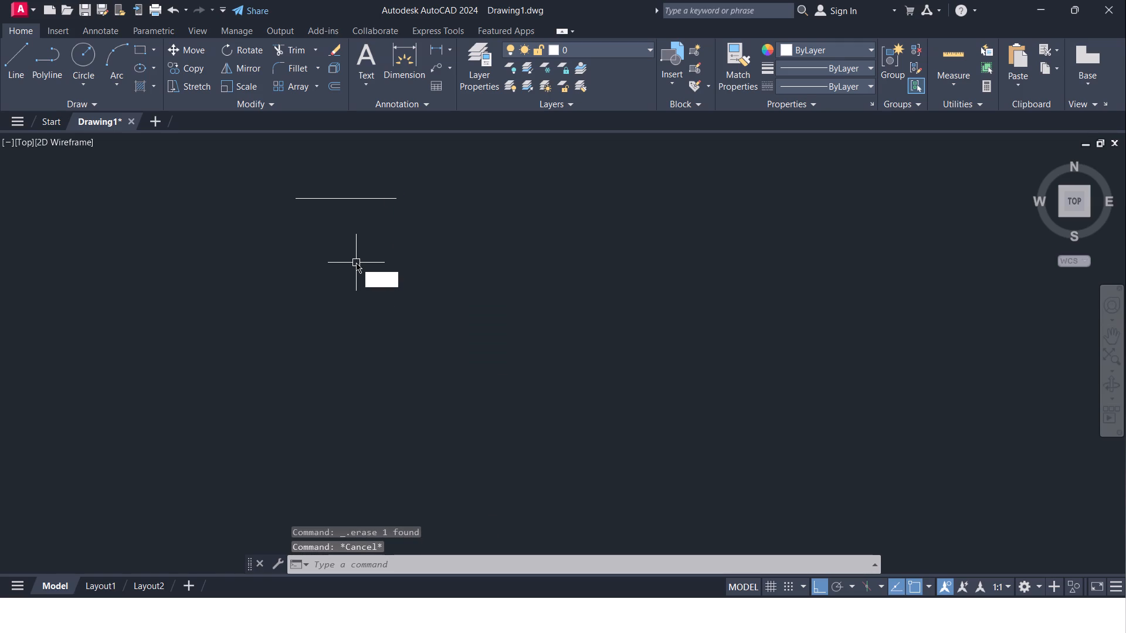
{"action": "key", "text": "Return"}
{"action": "type", "text": "9\""}
{"action": "key", "text": "Return"}
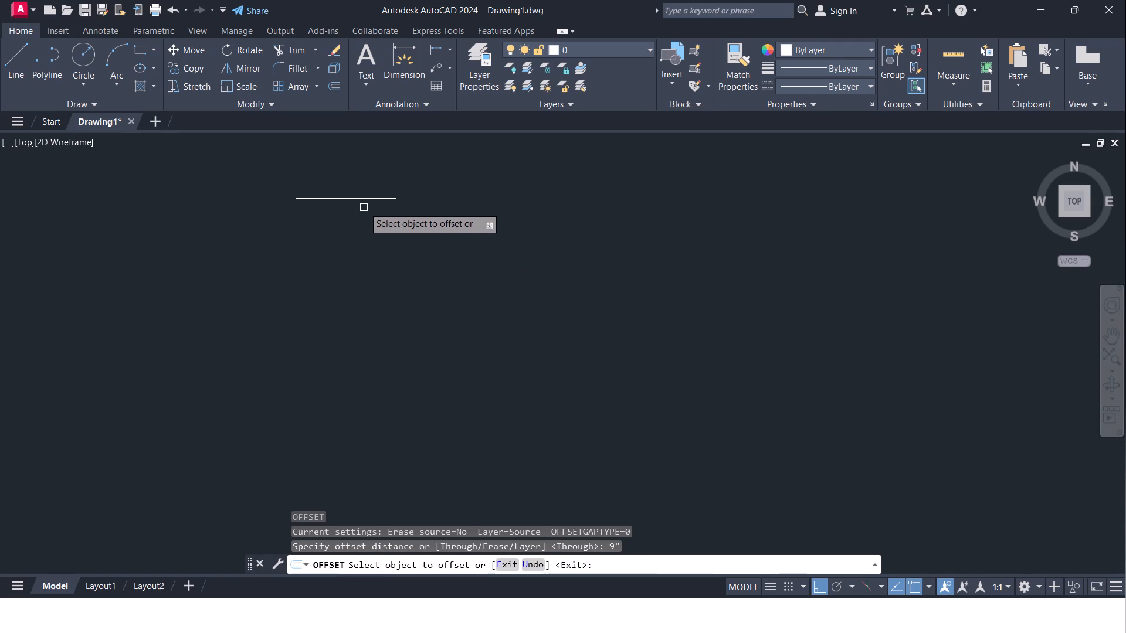
{"action": "left_click", "coordinate": [364, 199]}
{"action": "left_click", "coordinate": [368, 157]}
{"action": "scroll", "coordinate": [336, 174], "scroll_direction": "up", "scroll_amount": 2}
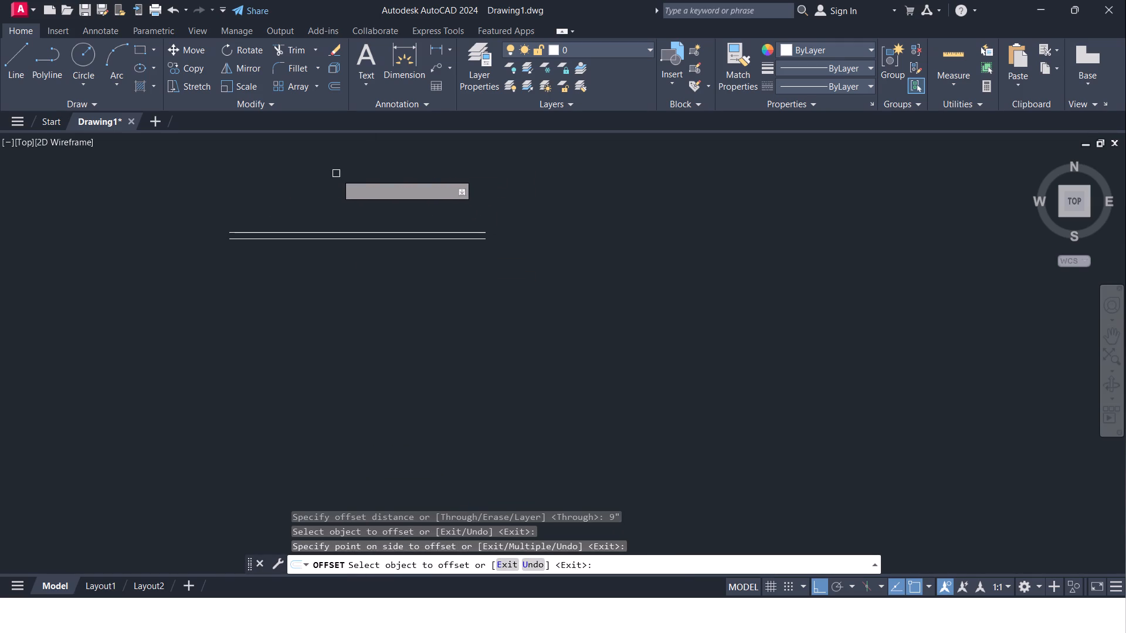
{"action": "scroll", "coordinate": [342, 173], "scroll_direction": "up", "scroll_amount": 2}
{"action": "middle_click_drag", "start_coordinate": [342, 173], "coordinate": [413, 97]}
{"action": "scroll", "coordinate": [423, 144], "scroll_direction": "down", "scroll_amount": 1}
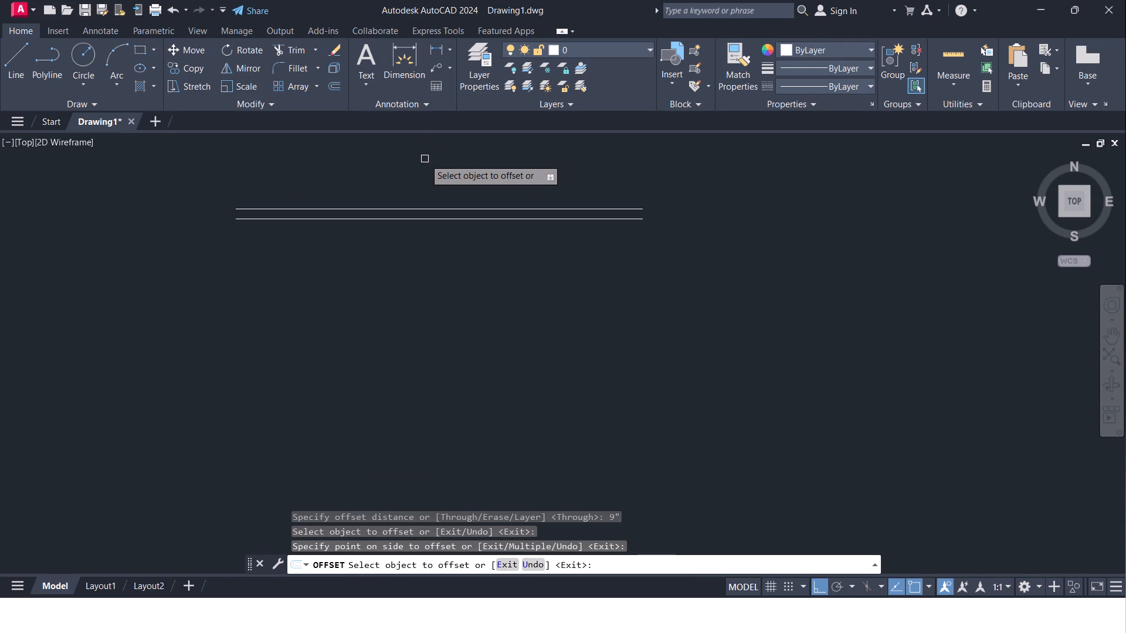
{"action": "middle_click_drag", "start_coordinate": [425, 159], "coordinate": [415, 158]}
{"action": "key", "text": "Escape"}
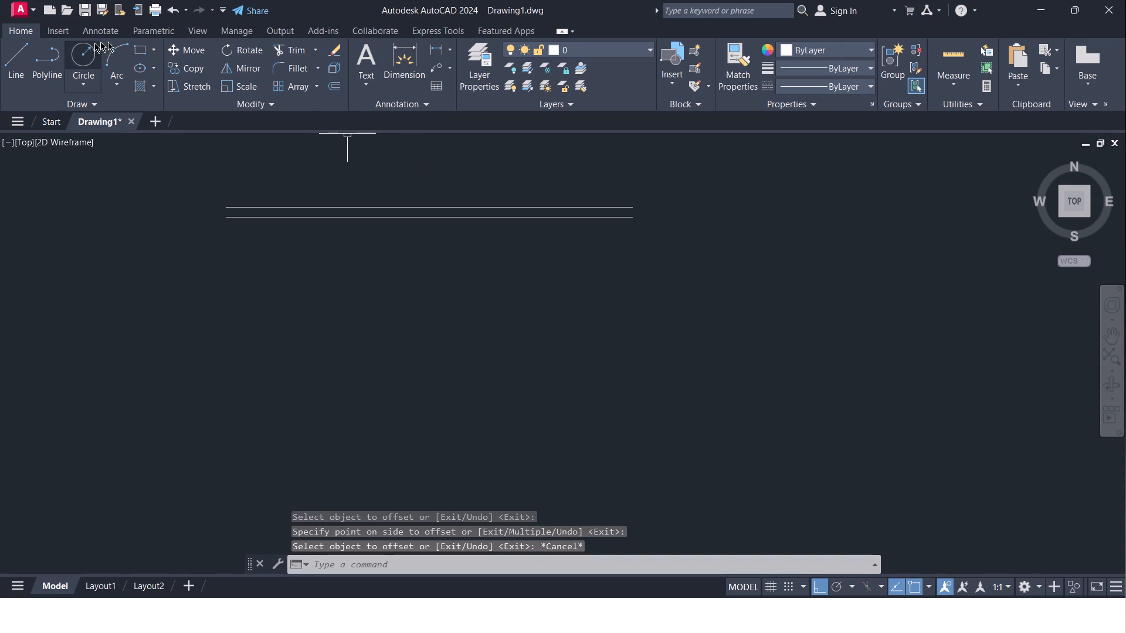
Draw a 10' line straight down from the left end of the lower horizontal line.
{"action": "left_click", "coordinate": [15, 57]}
{"action": "left_click", "coordinate": [230, 217]}
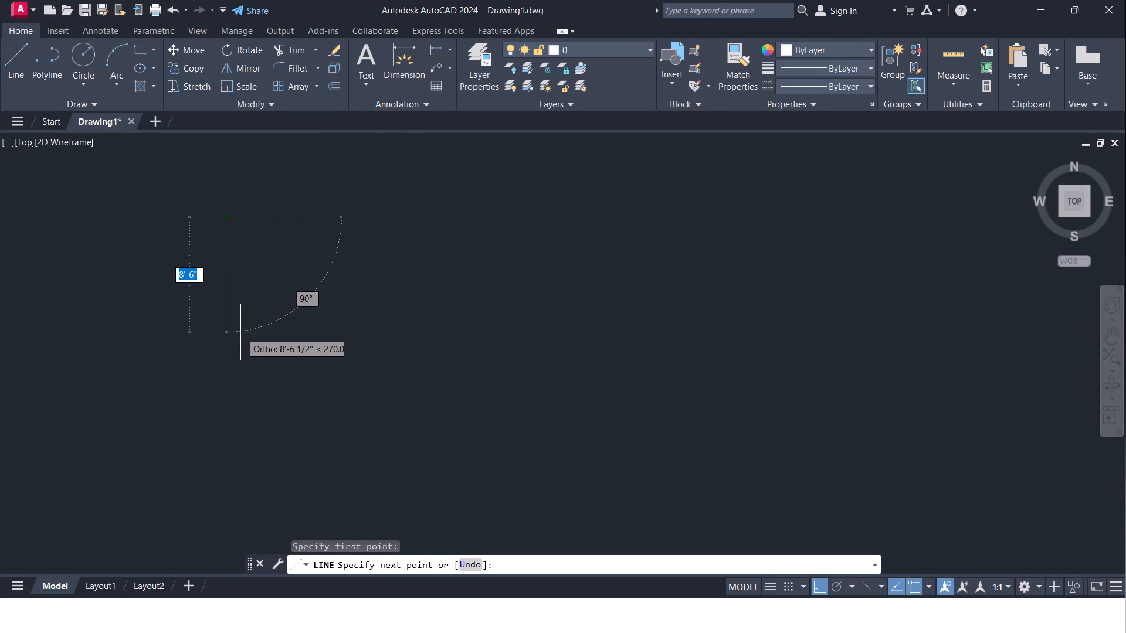
{"action": "type", "text": "10"}
{"action": "key", "text": "apostrophe"}
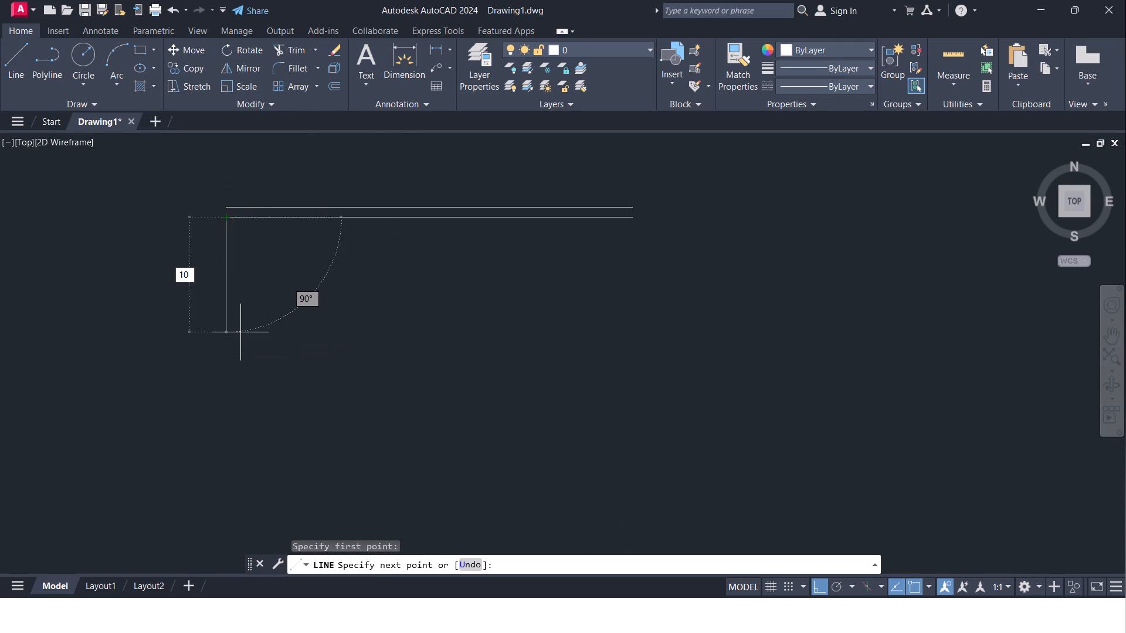
{"action": "key", "text": "Return"}
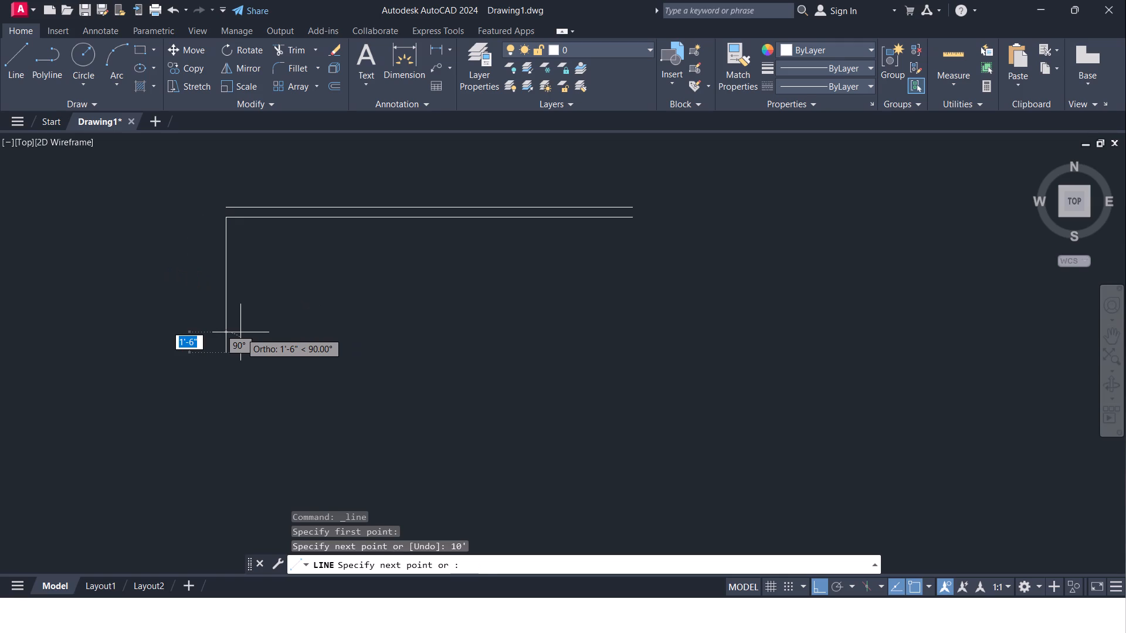
Continue from the bottom of the 10' line with an 8'8" horizontal segment to the right and end the line.
{"action": "type", "text": "5'5"}
{"action": "key", "text": "BackSpace"}
{"action": "key", "text": "8"}
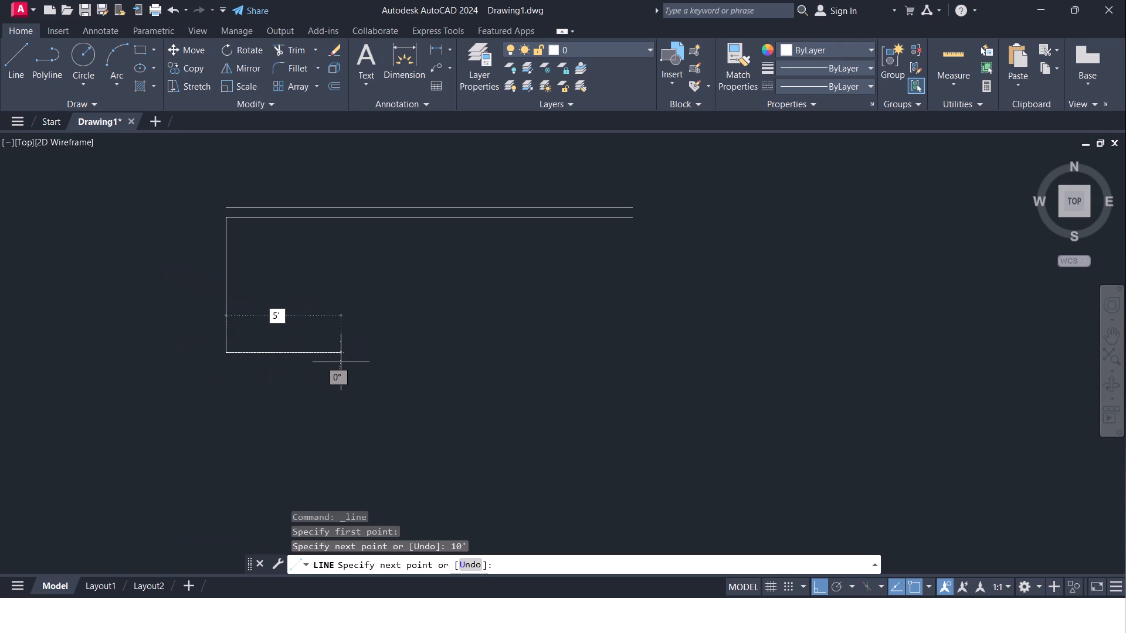
{"action": "key", "text": "shift+quotedbl"}
{"action": "key", "text": "BackSpace"}
{"action": "key", "text": "BackSpace"}
{"action": "key", "text": "BackSpace"}
{"action": "key", "text": "BackSpace"}
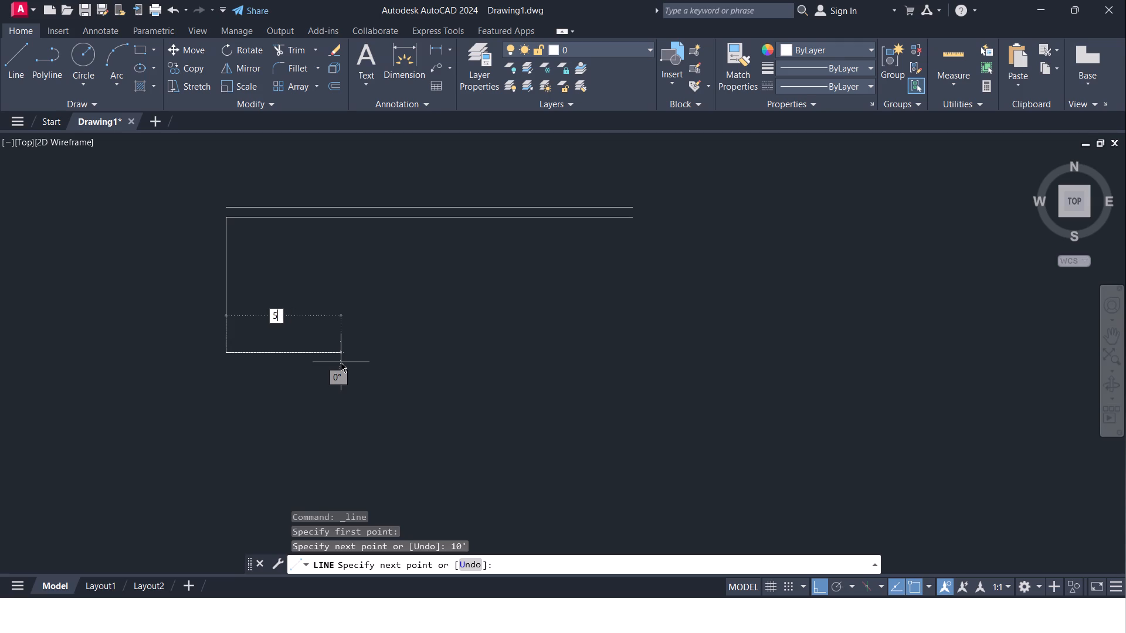
{"action": "type", "text": "8'8"}
{"action": "key", "text": "shift+quotedbl"}
{"action": "key", "text": "Return"}
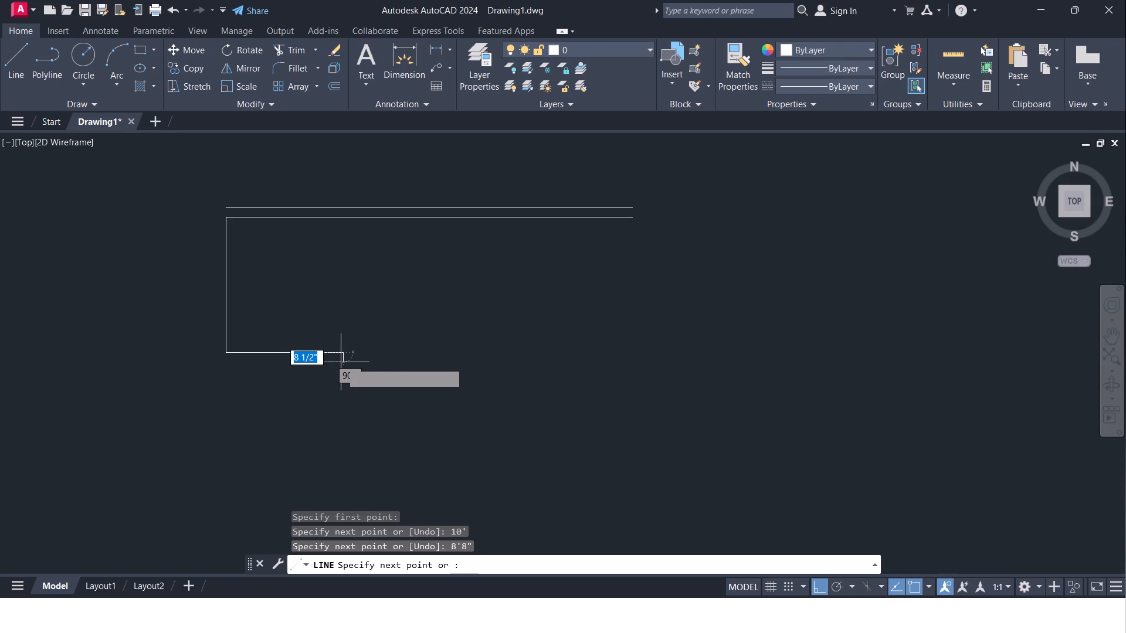
{"action": "key", "text": "Escape"}
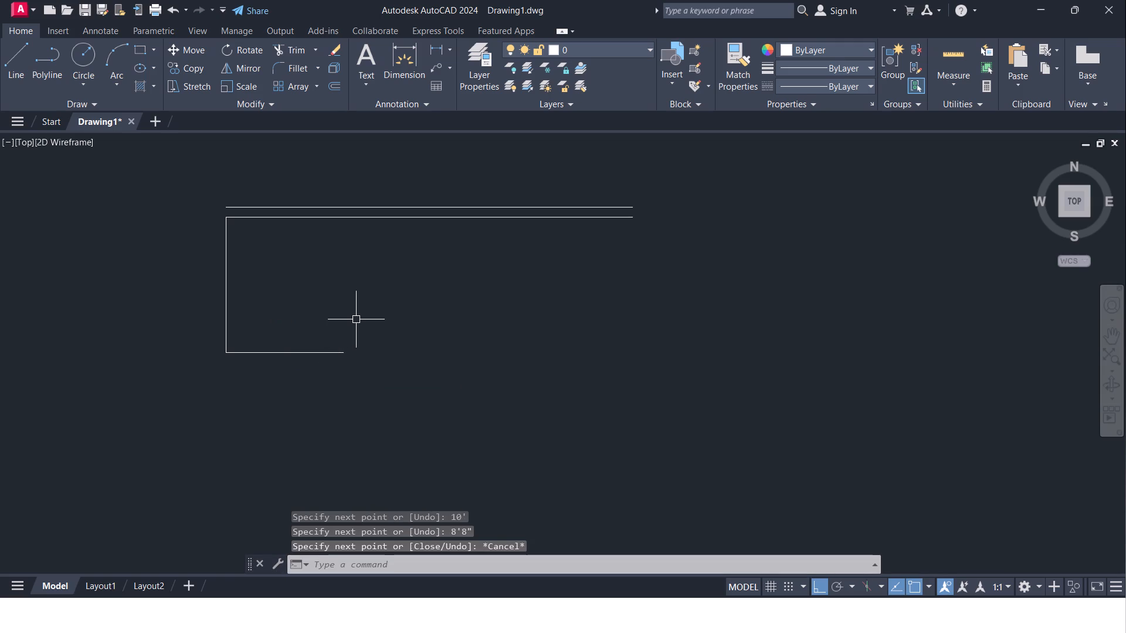
Offset the 10' vertical line 8'8" to the right to close the room's right side.
{"action": "key", "text": "o"}
{"action": "key", "text": "Return"}
{"action": "type", "text": "8'"}
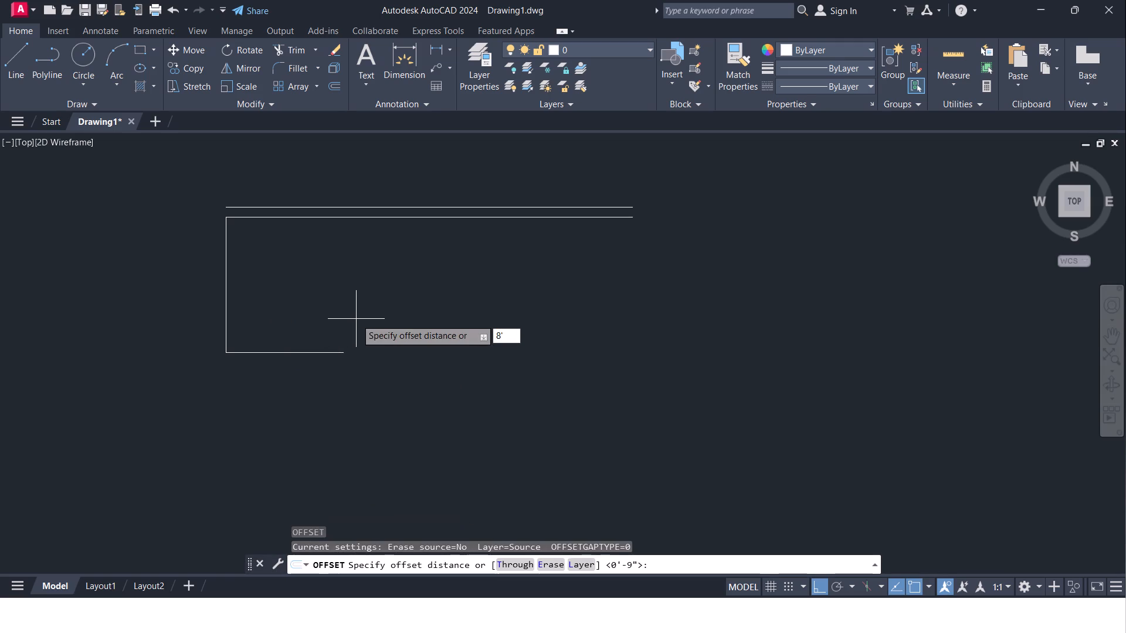
{"action": "key", "text": "8"}
{"action": "key", "text": "shift+quotedbl"}
{"action": "key", "text": "Return"}
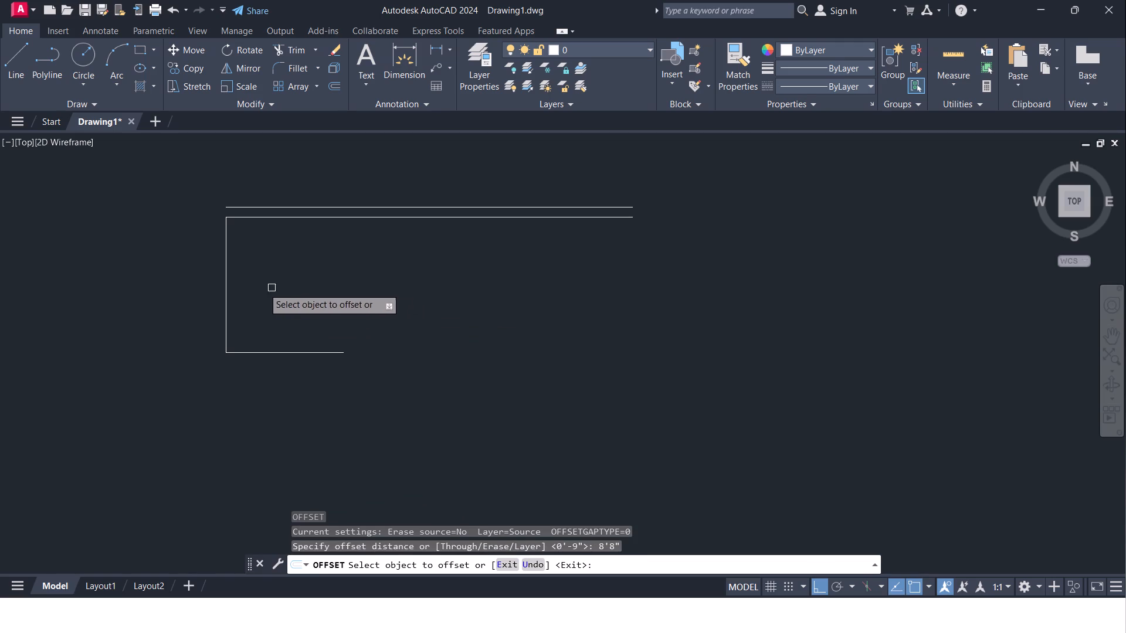
{"action": "left_click", "coordinate": [225, 292]}
{"action": "left_click", "coordinate": [462, 343]}
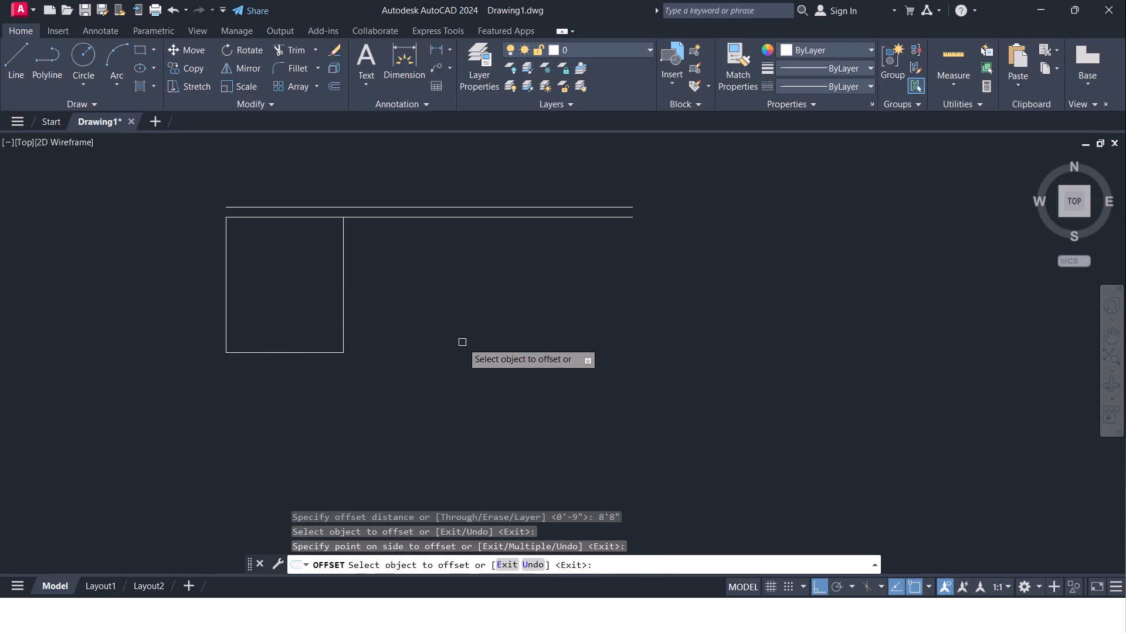
{"action": "key", "text": "Return"}
Offset the room's right vertical line 4" further to the right as the partition wall thickness.
{"action": "key", "text": "Return"}
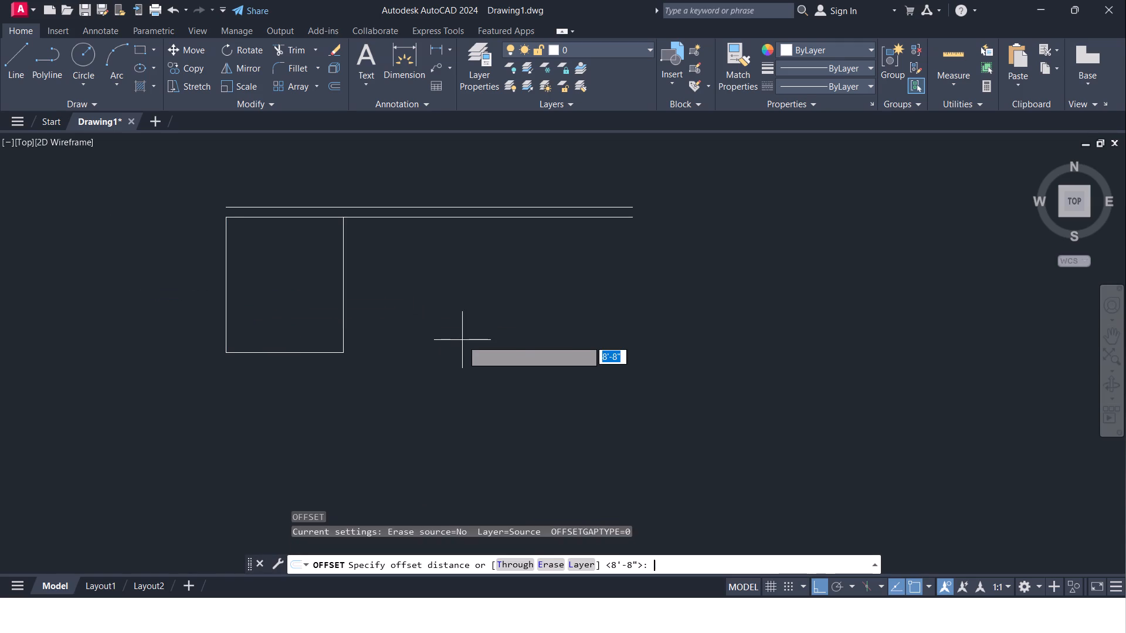
{"action": "type", "text": "4\""}
{"action": "key", "text": "Return"}
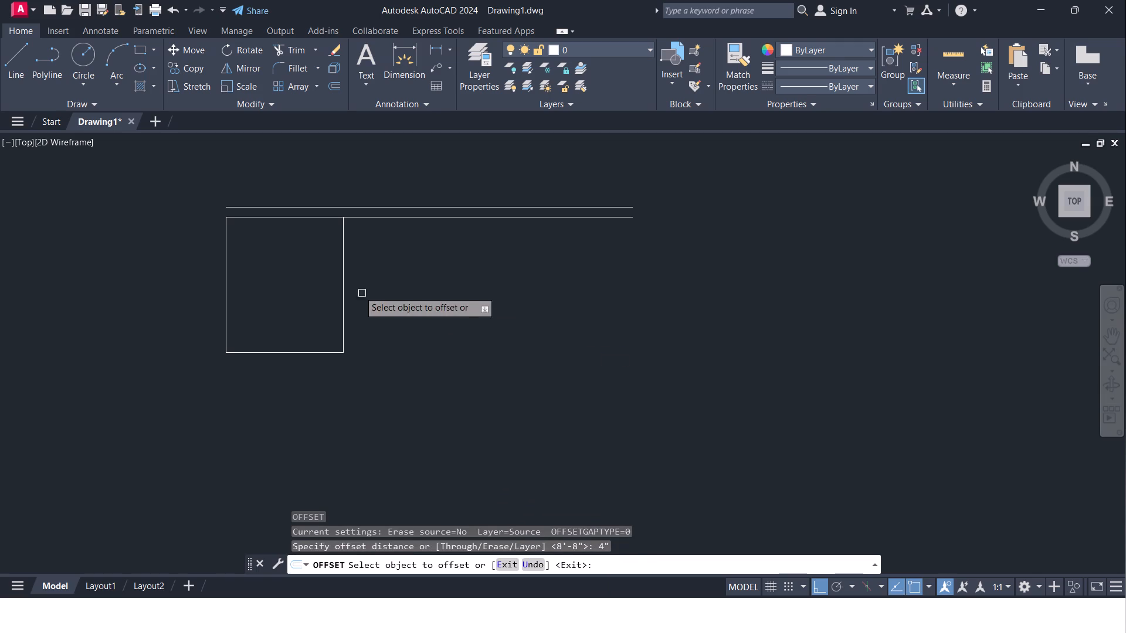
{"action": "left_click_drag", "start_coordinate": [341, 284], "coordinate": [366, 284]}
{"action": "left_click", "coordinate": [494, 301]}
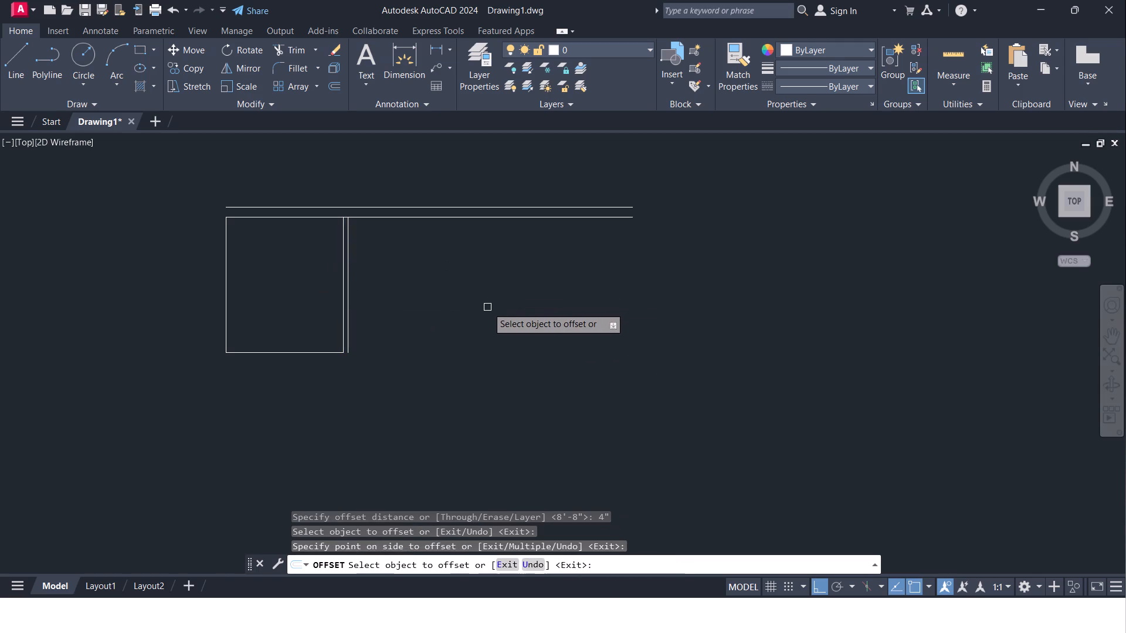
{"action": "key", "text": "Return"}
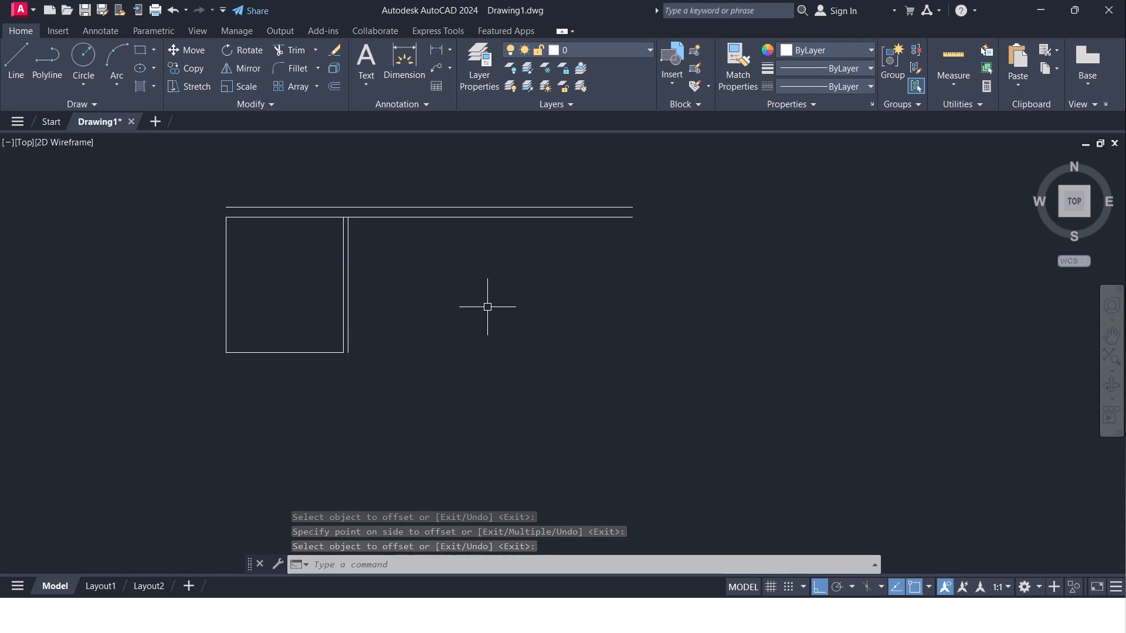
{"action": "key", "text": "Escape"}
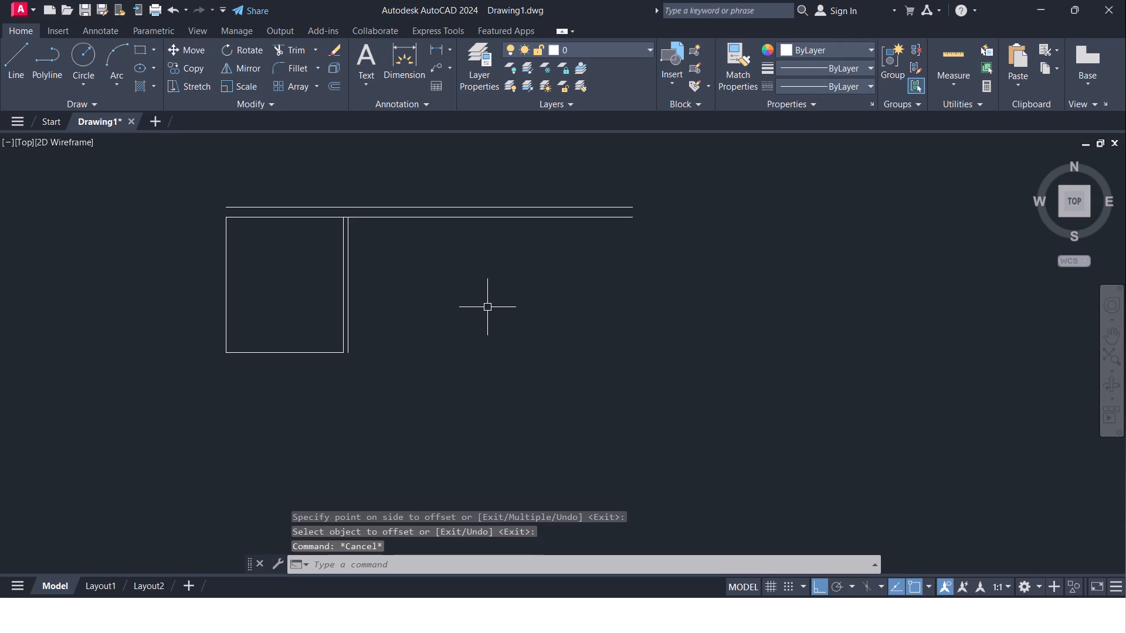
Offset the room's bottom line 4" downward as the wall thickness.
{"action": "key", "text": "o"}
{"action": "key", "text": "Return"}
{"action": "key", "text": "4"}
{"action": "key", "text": "shift+quotedbl"}
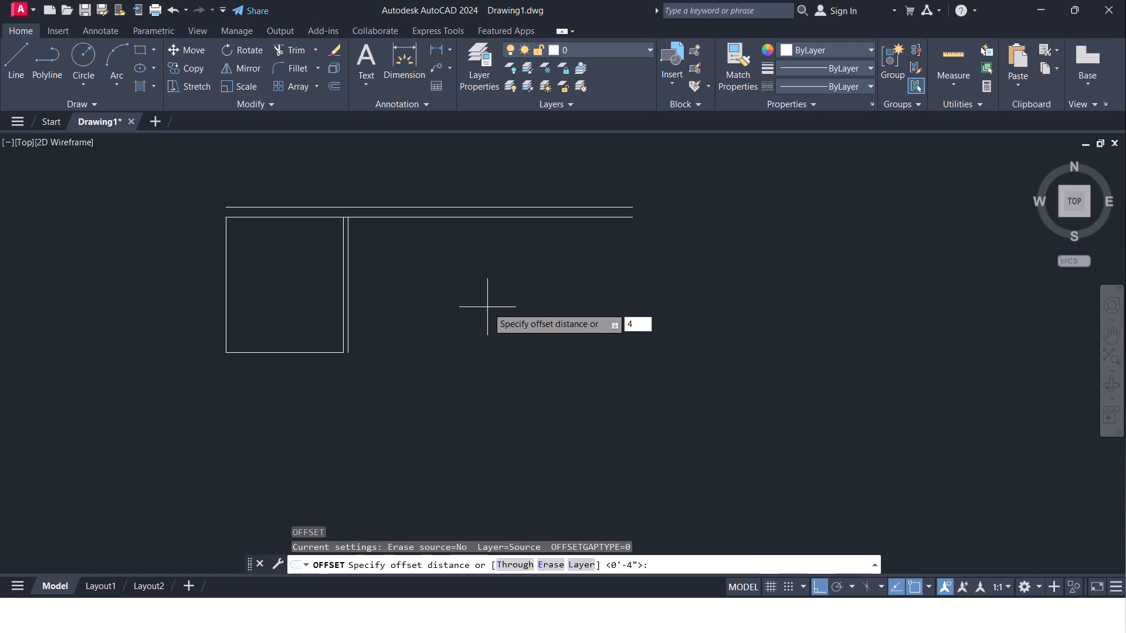
{"action": "key", "text": "Return"}
{"action": "left_click", "coordinate": [327, 355]}
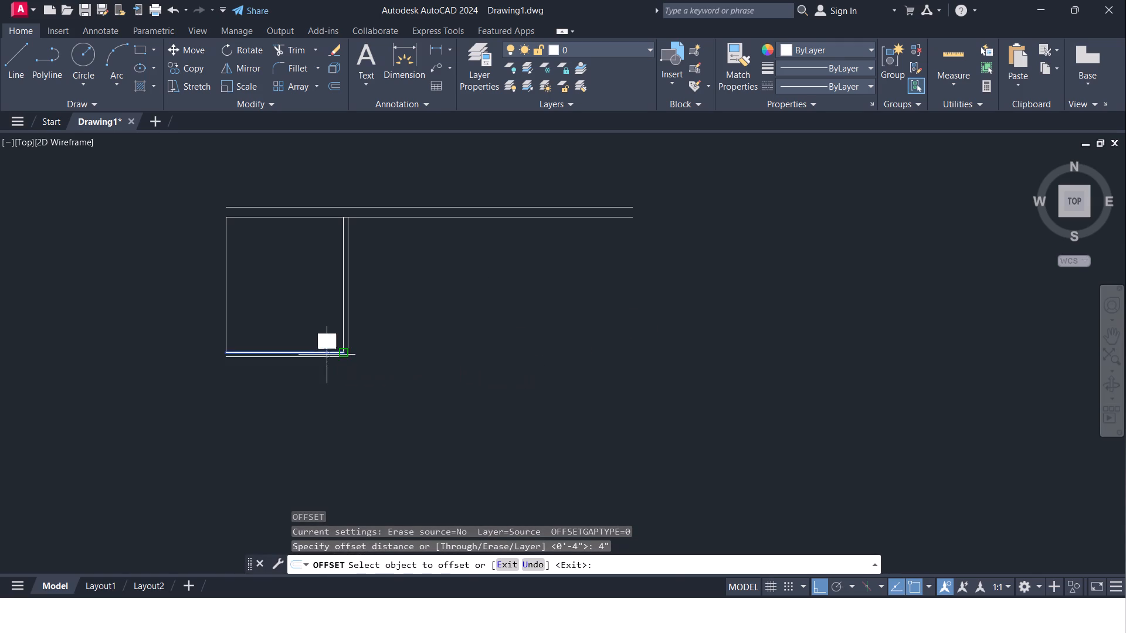
{"action": "left_click", "coordinate": [323, 400]}
{"action": "middle_click_drag", "start_coordinate": [325, 399], "coordinate": [320, 324]}
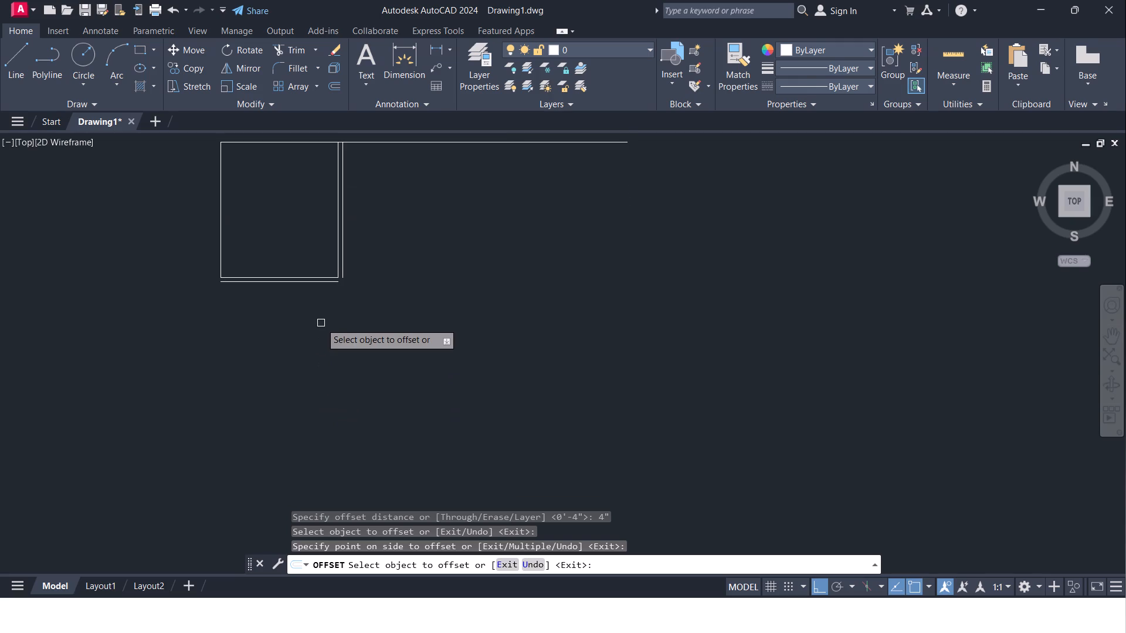
{"action": "key", "text": "Return"}
Offset the lower line of the room's bottom wall 9'8" downward to mark the second room's depth.
{"action": "key", "text": "Return"}
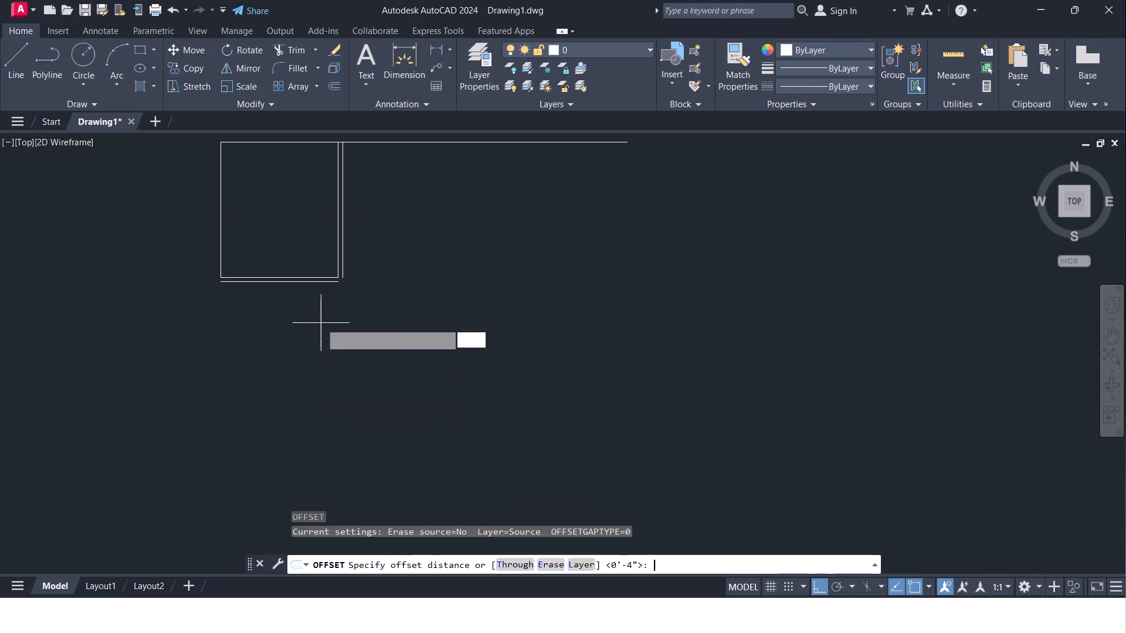
{"action": "type", "text": "9'8"}
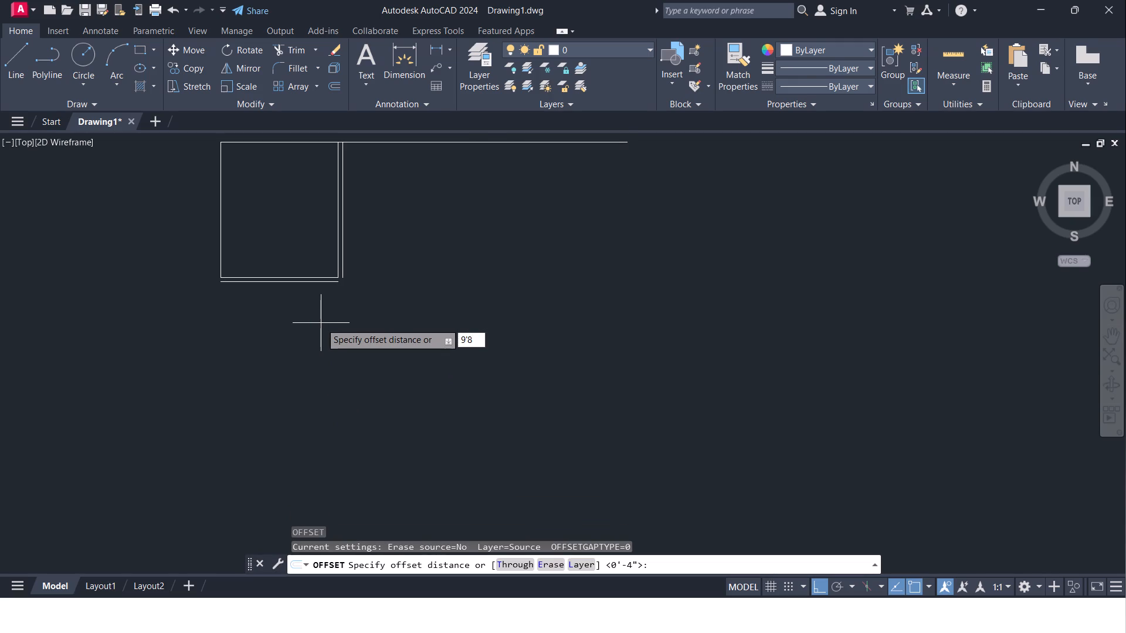
{"action": "key", "text": "shift+quotedbl"}
{"action": "key", "text": "Return"}
{"action": "left_click_drag", "start_coordinate": [291, 283], "coordinate": [291, 294]}
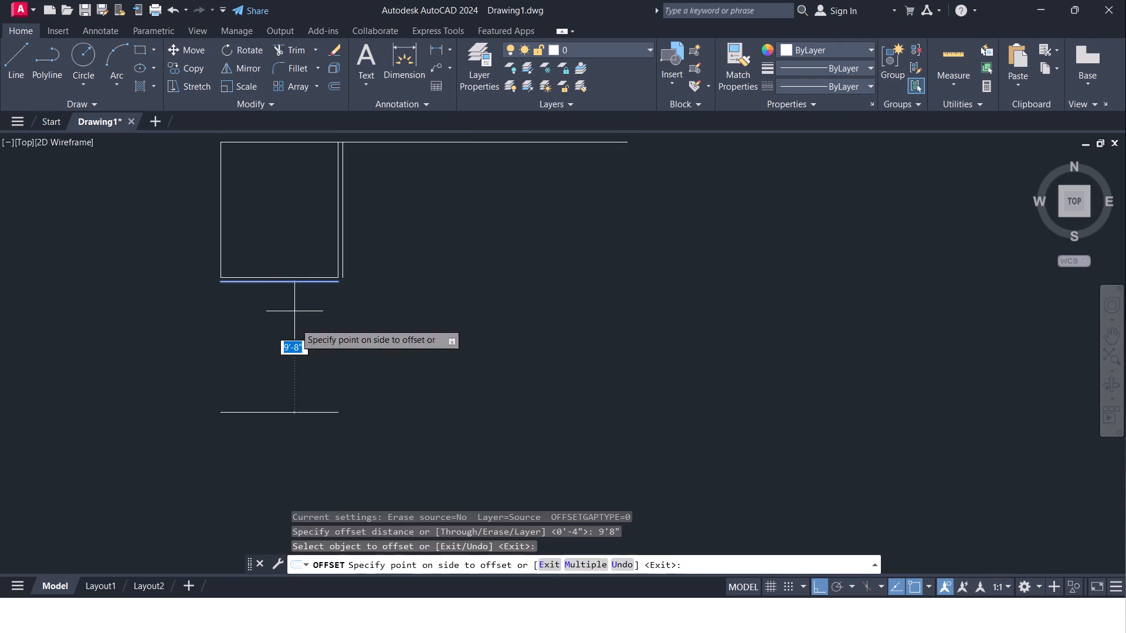
{"action": "left_click", "coordinate": [298, 425]}
{"action": "middle_click_drag", "start_coordinate": [298, 425], "coordinate": [290, 335]}
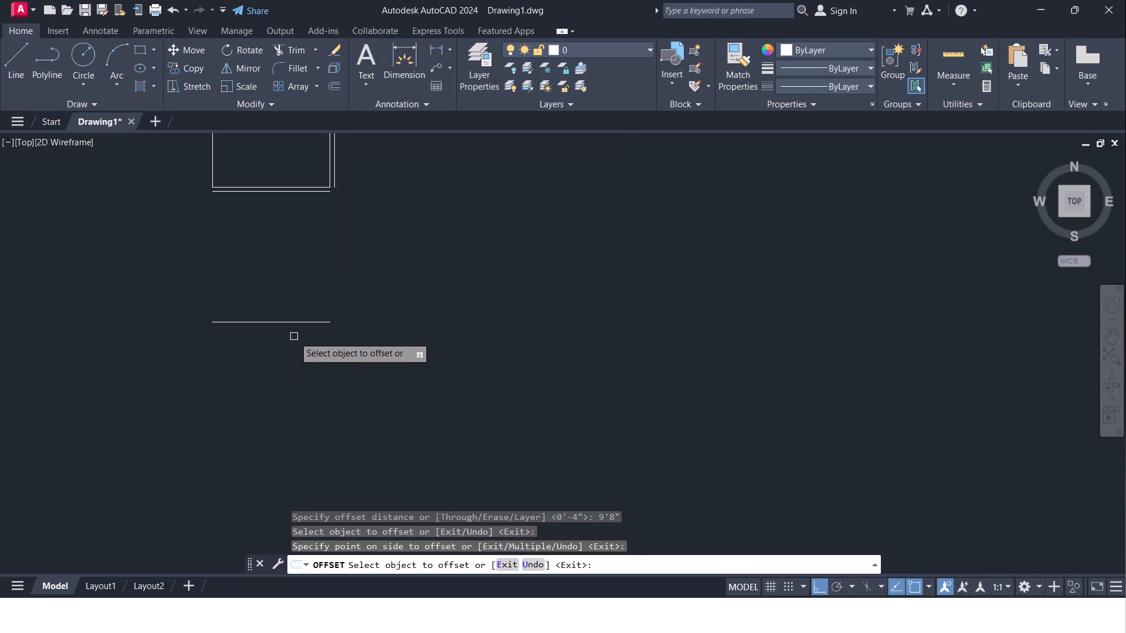
{"action": "key", "text": "Return"}
Offset the new bottom line of the second room 4" downward as the wall thickness.
{"action": "key", "text": "Return"}
{"action": "key", "text": "4"}
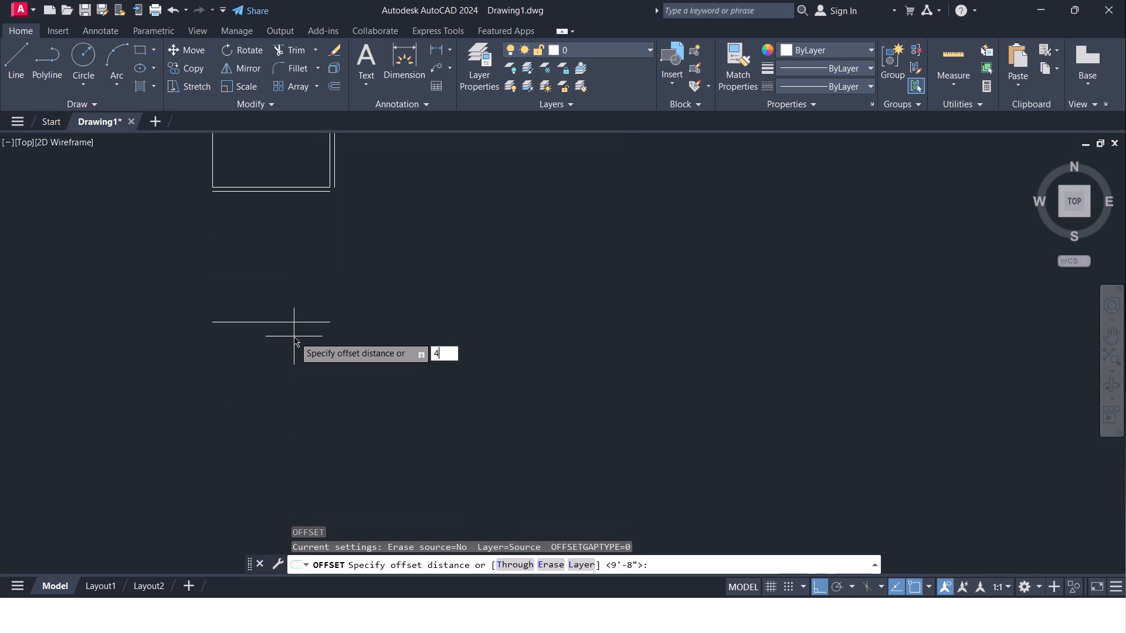
{"action": "key", "text": "shift+quotedbl"}
{"action": "key", "text": "Return"}
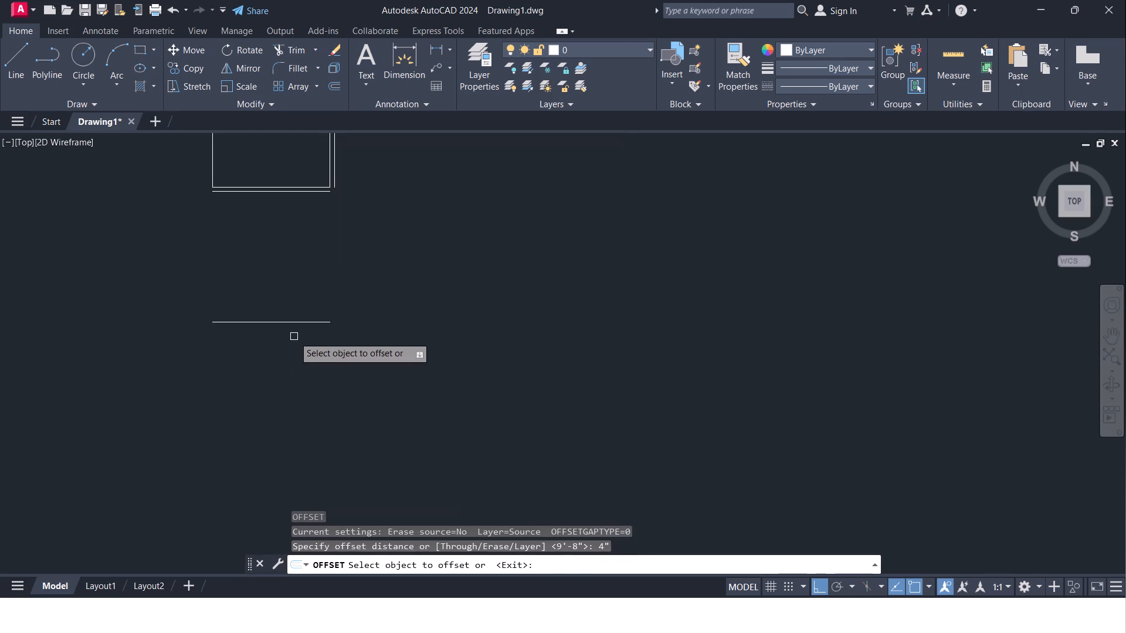
{"action": "left_click", "coordinate": [271, 324]}
{"action": "left_click", "coordinate": [275, 385]}
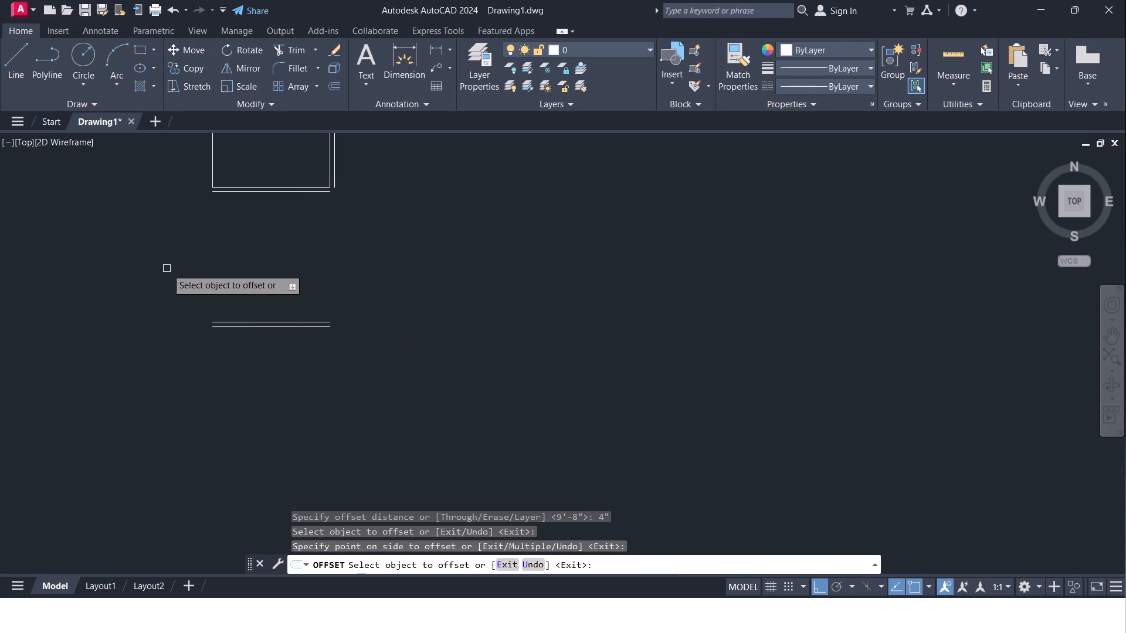
{"action": "key", "text": "Escape"}
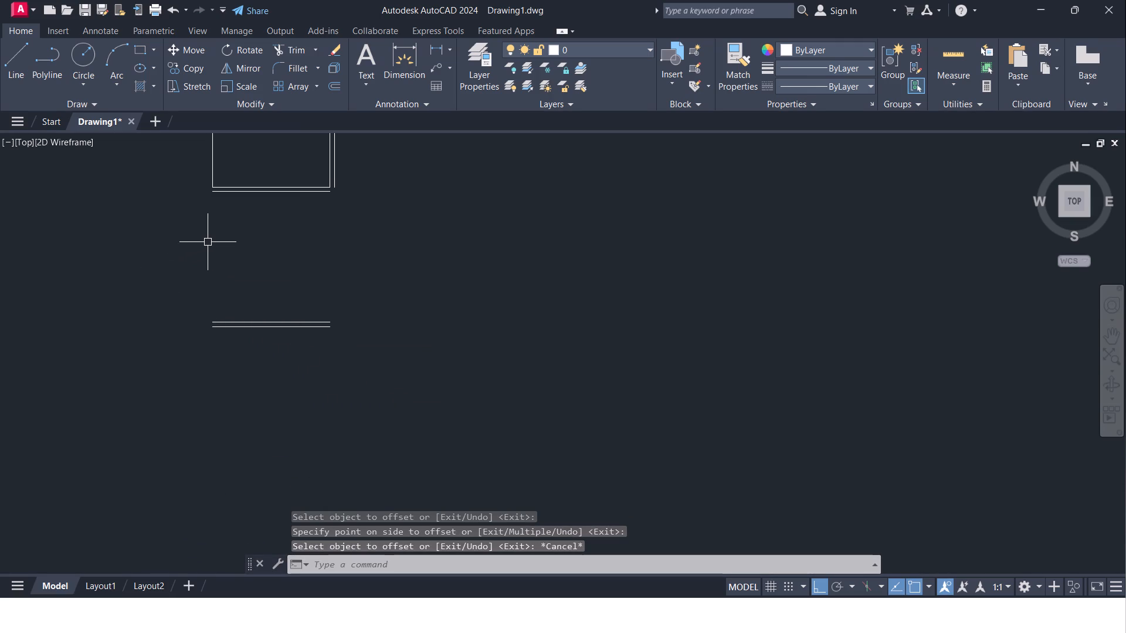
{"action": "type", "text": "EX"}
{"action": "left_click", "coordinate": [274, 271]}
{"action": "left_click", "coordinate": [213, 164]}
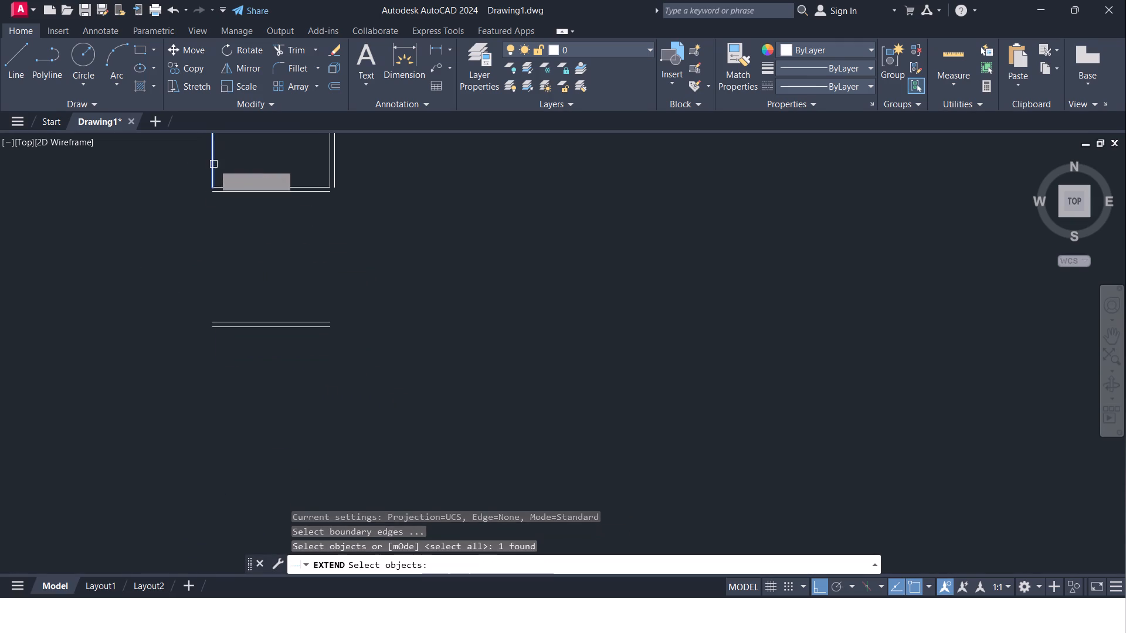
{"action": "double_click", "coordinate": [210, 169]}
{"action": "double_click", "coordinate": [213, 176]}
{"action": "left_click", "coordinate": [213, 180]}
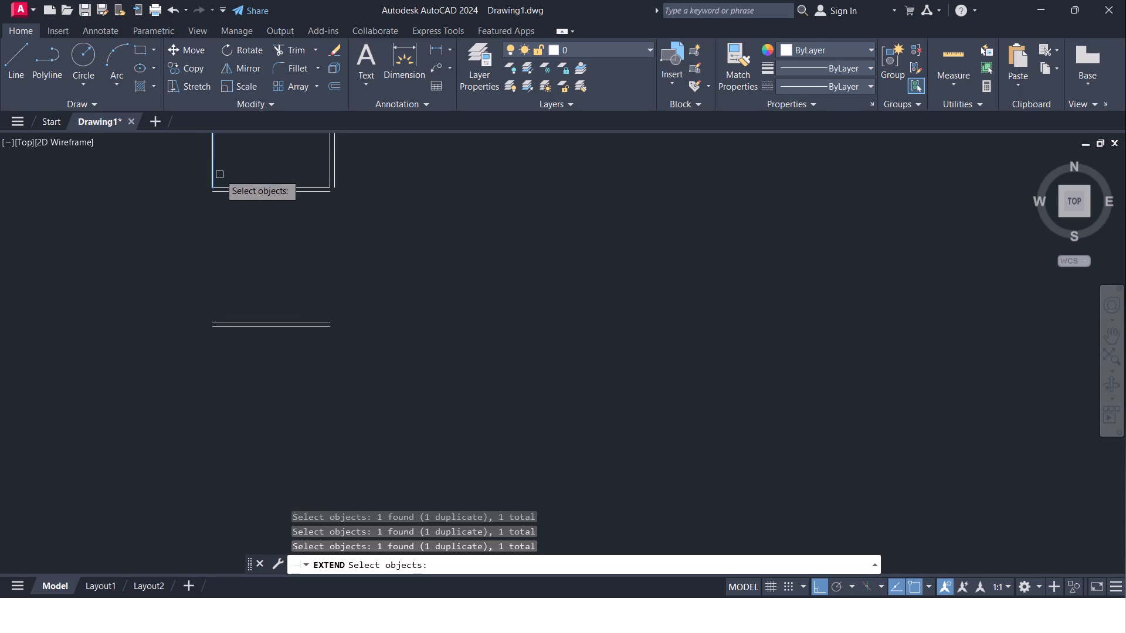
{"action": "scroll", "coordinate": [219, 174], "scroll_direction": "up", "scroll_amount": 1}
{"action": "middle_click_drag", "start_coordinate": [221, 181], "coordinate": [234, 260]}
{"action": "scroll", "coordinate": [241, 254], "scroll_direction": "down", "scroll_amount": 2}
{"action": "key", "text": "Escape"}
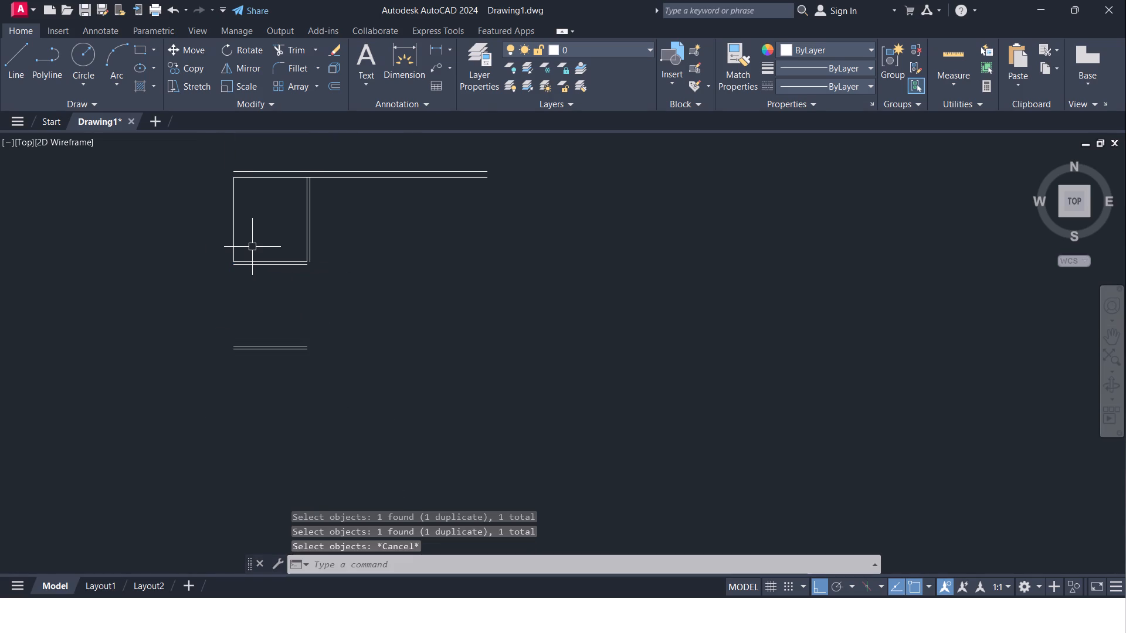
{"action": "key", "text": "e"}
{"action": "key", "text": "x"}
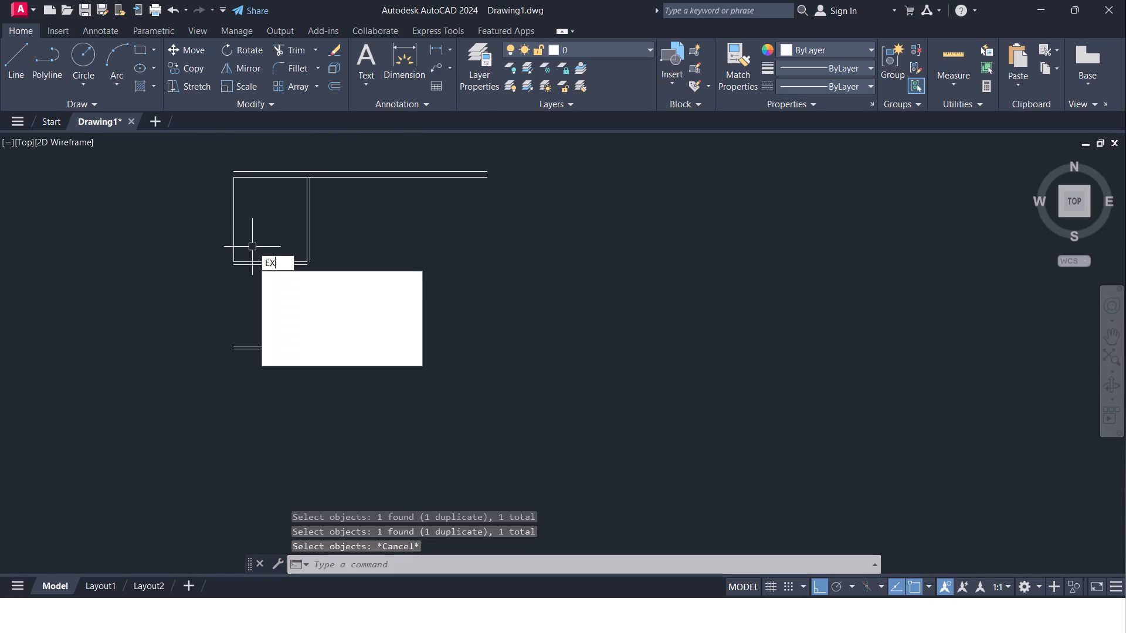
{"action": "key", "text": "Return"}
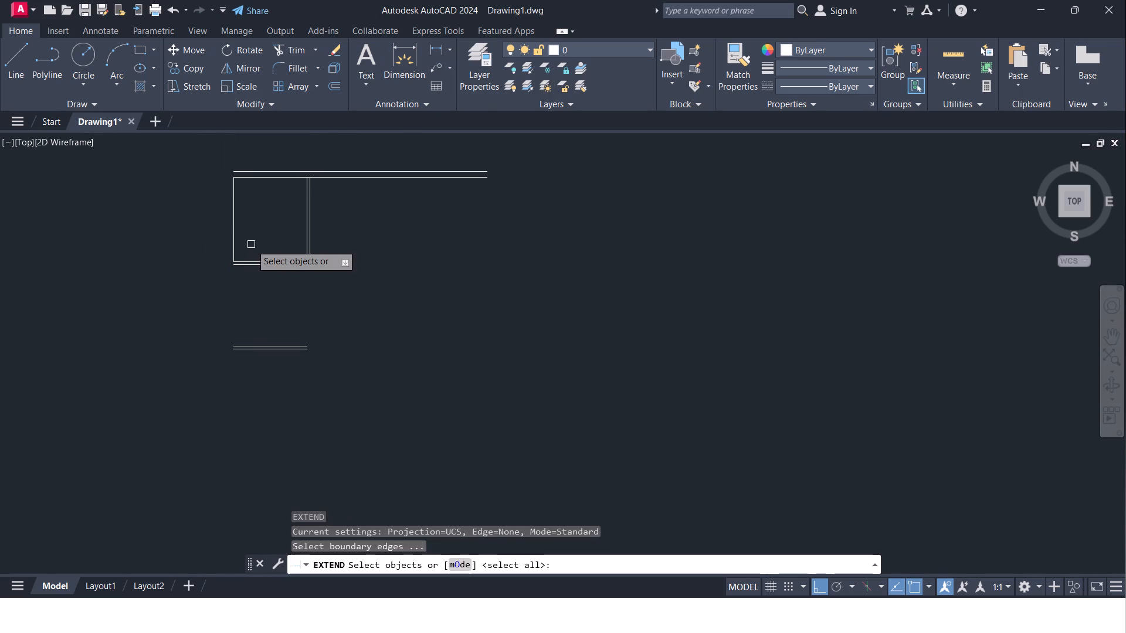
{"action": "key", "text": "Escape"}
Extend the left vertical wall line down to the upper line of the second room's bottom wall.
{"action": "type", "text": "ex"}
{"action": "key", "text": "Return"}
{"action": "key", "text": "Return"}
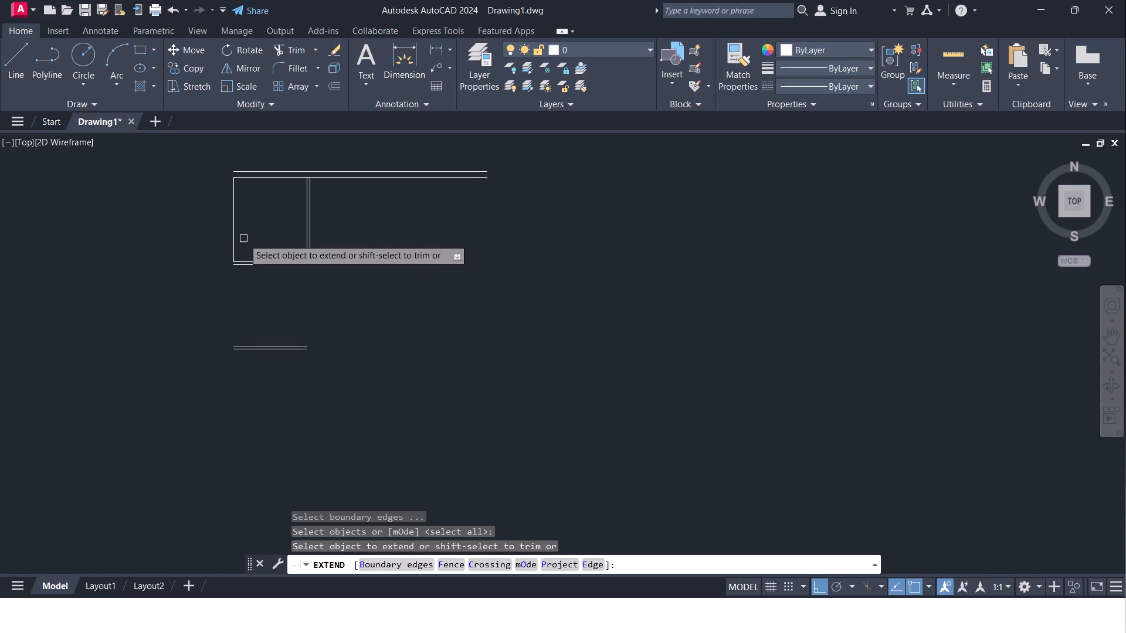
{"action": "left_click", "coordinate": [233, 230]}
{"action": "left_click", "coordinate": [233, 236]}
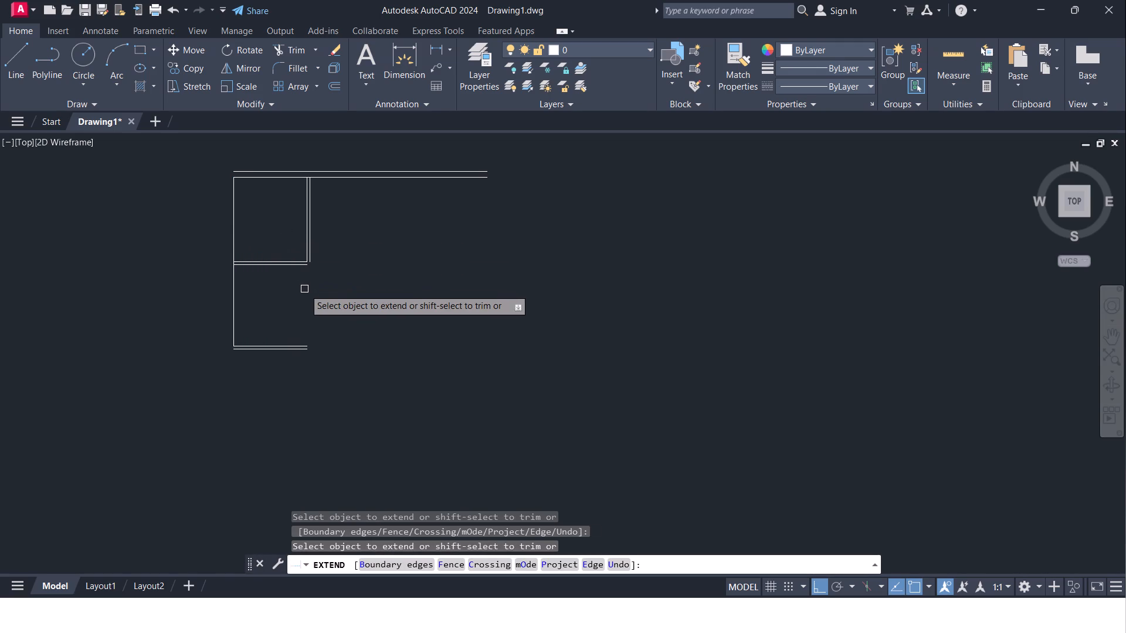
{"action": "key", "text": "Escape"}
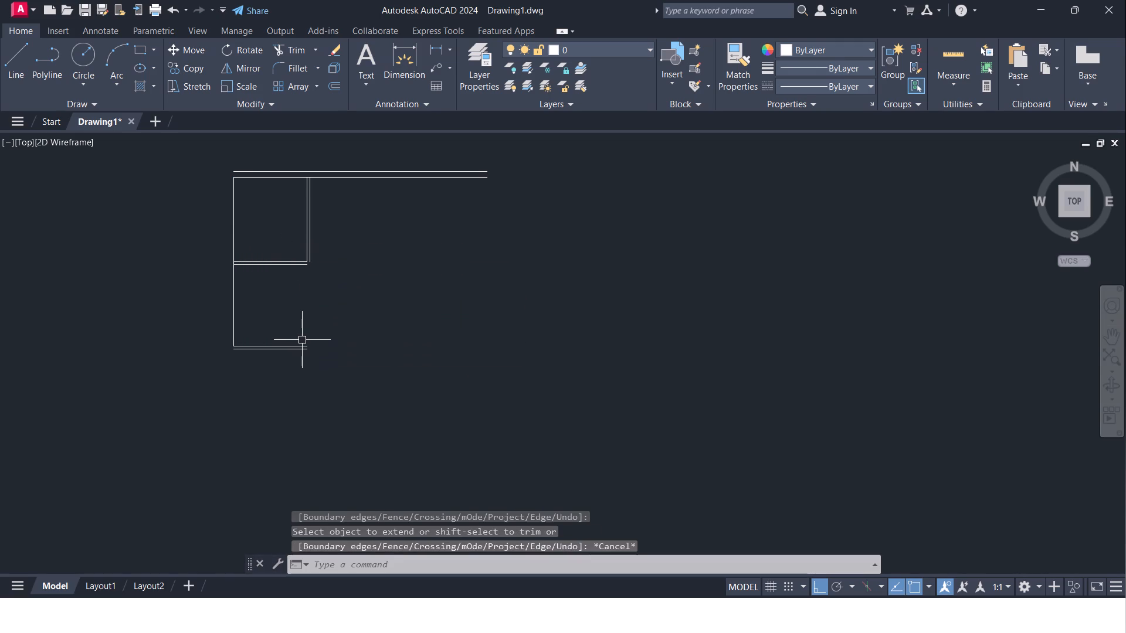
Offset the extended left vertical line 16'8" to the right.
{"action": "key", "text": "o"}
{"action": "key", "text": "Return"}
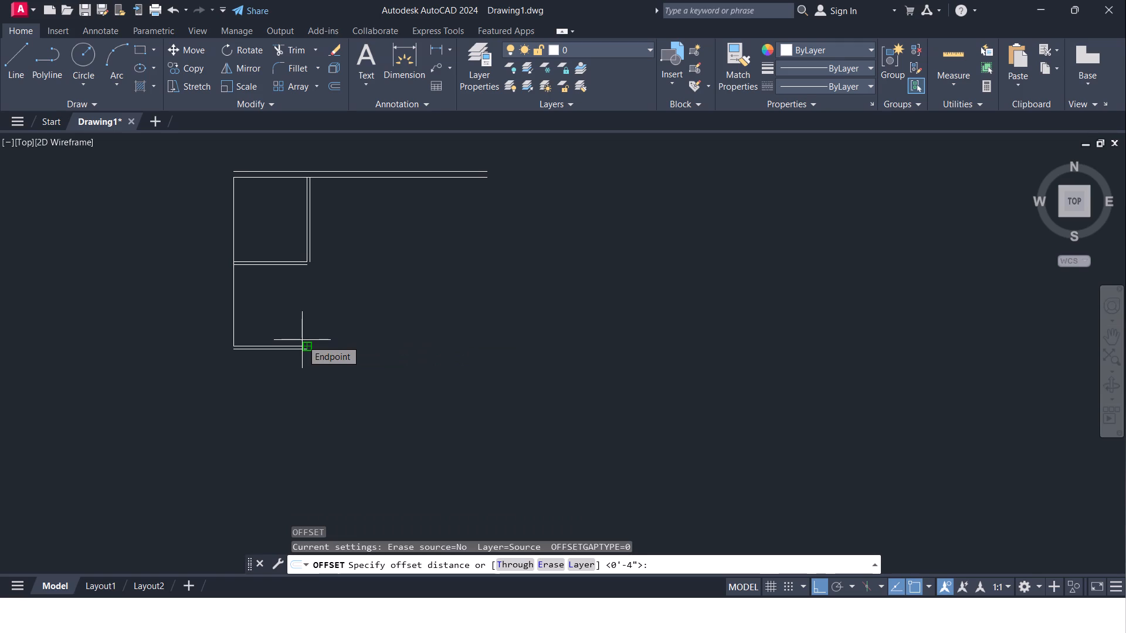
{"action": "type", "text": "16"}
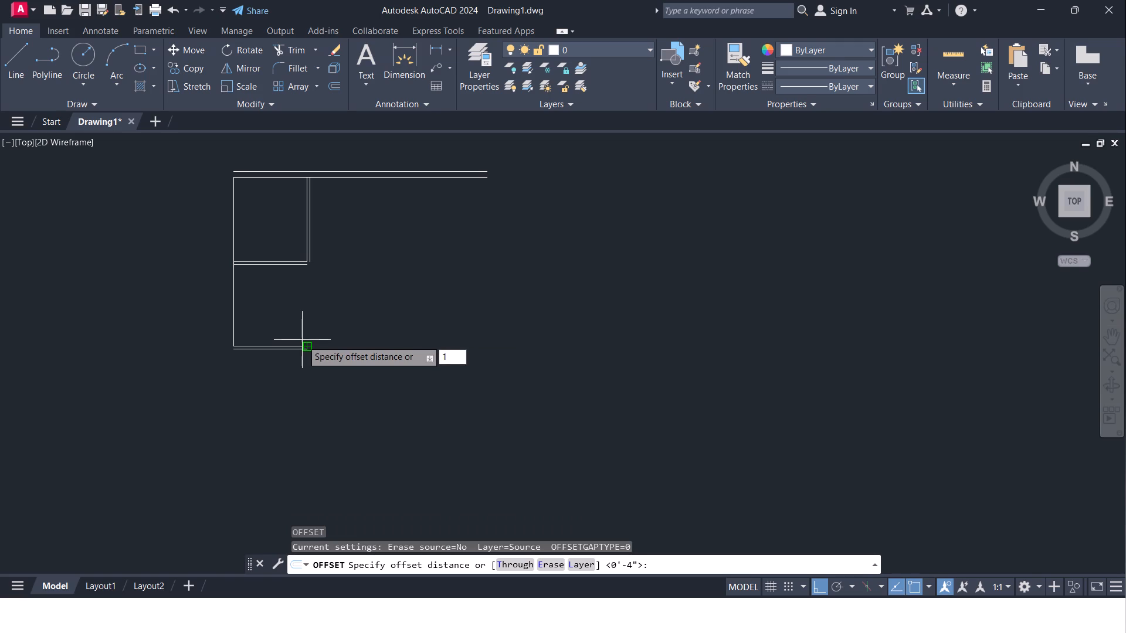
{"action": "key", "text": "apostrophe"}
{"action": "key", "text": "8"}
{"action": "key", "text": "shift+quotedbl"}
{"action": "key", "text": "Return"}
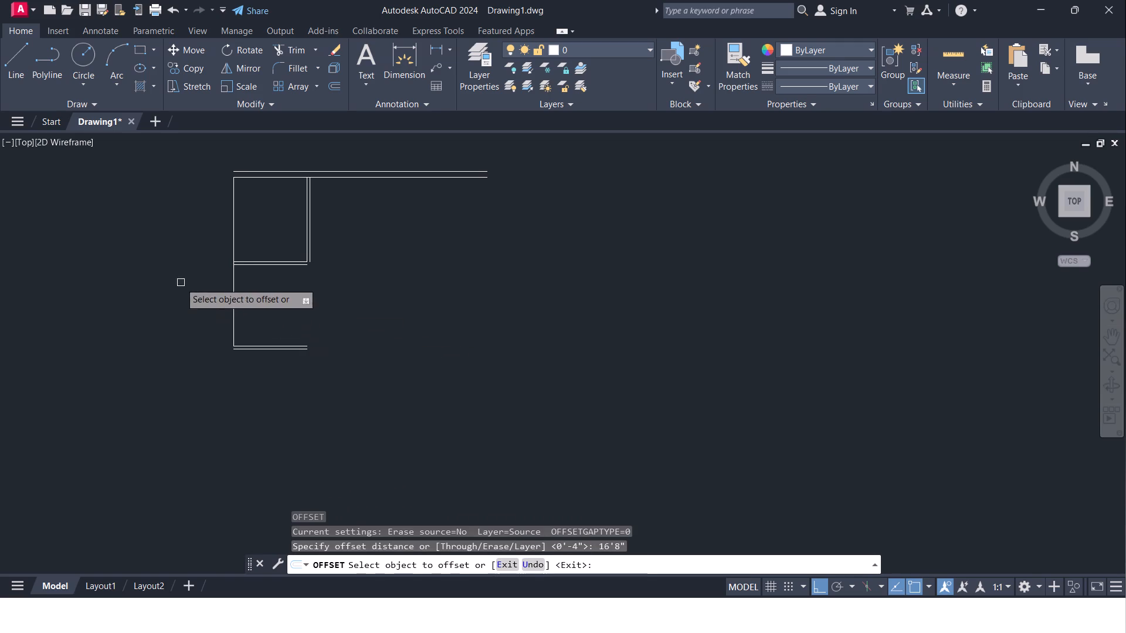
{"action": "left_click", "coordinate": [233, 315]}
{"action": "left_click", "coordinate": [701, 292]}
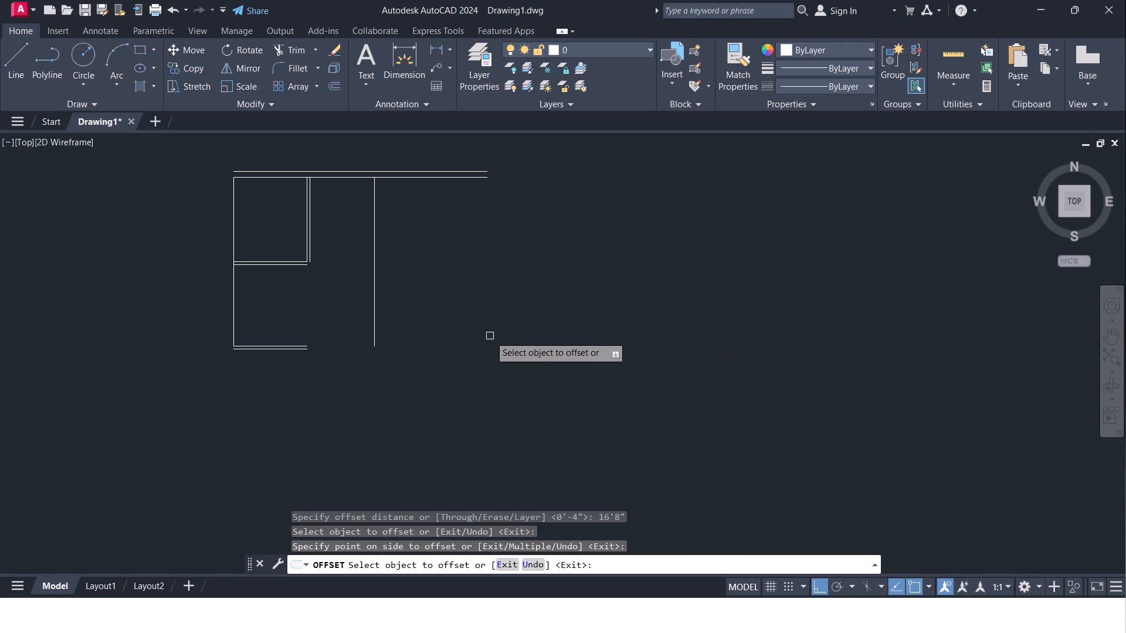
{"action": "key", "text": "Return"}
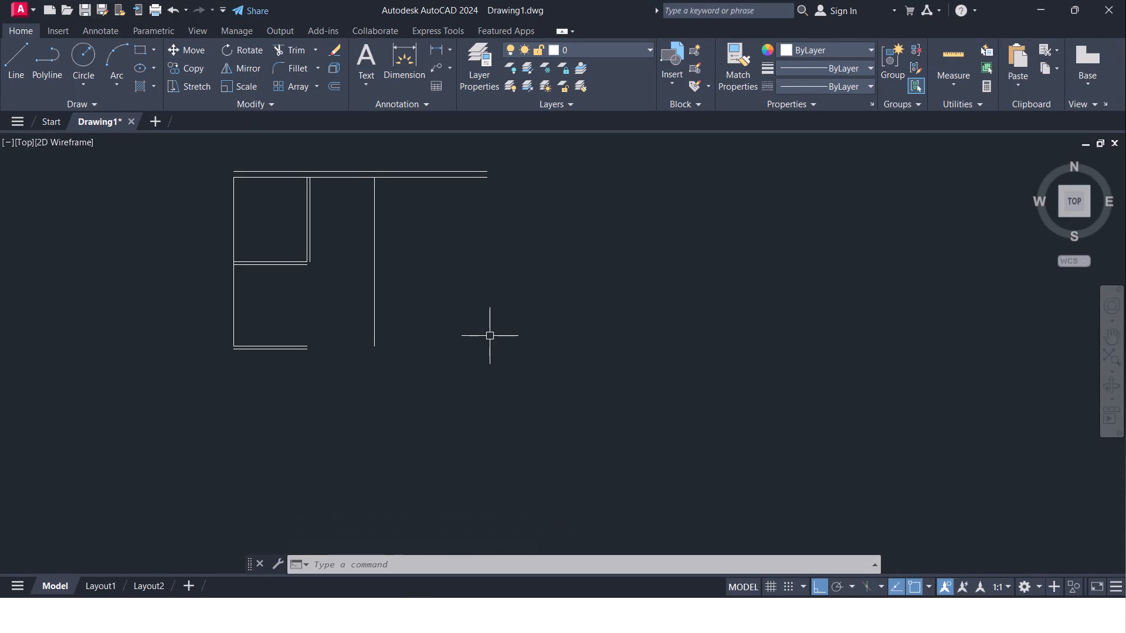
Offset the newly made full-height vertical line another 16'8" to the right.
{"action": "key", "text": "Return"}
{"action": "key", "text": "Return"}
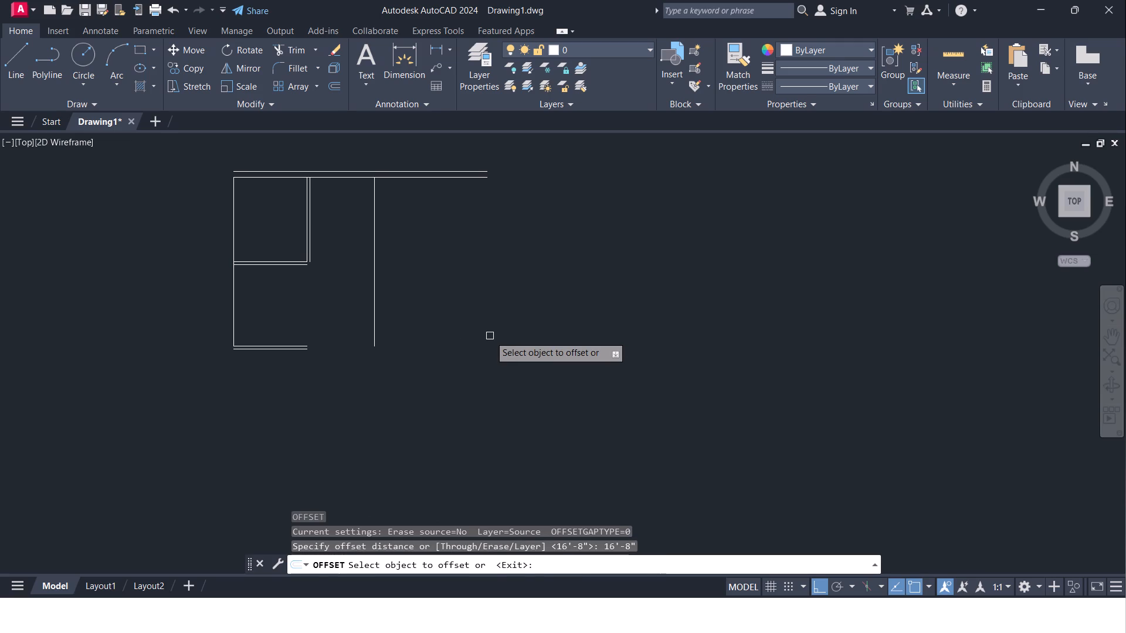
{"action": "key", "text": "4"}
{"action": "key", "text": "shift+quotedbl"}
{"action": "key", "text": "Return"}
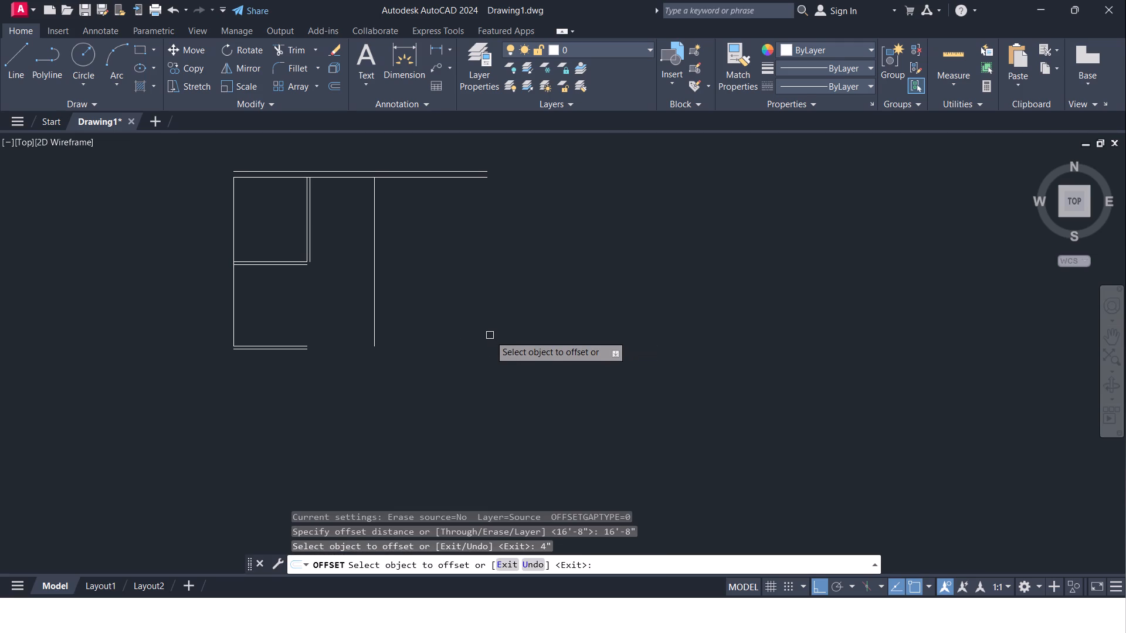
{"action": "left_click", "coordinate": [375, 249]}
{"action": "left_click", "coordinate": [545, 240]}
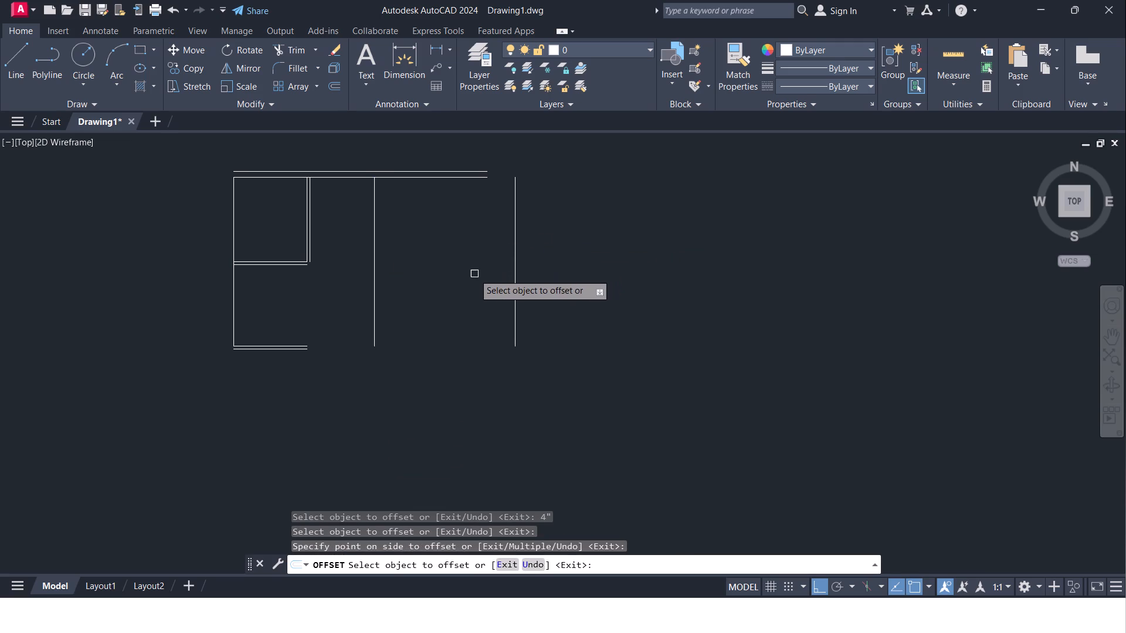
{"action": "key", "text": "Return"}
Offset the full-height vertical line beneath the top wall 4" to the right as the wall thickness.
{"action": "key", "text": "Return"}
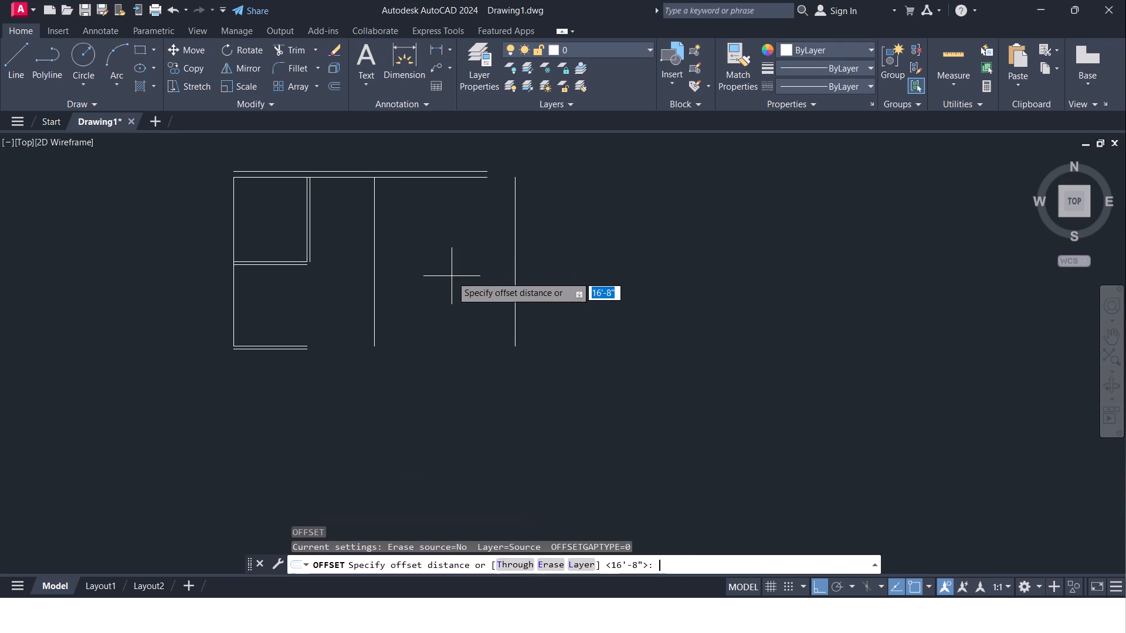
{"action": "type", "text": "4\""}
{"action": "key", "text": "Return"}
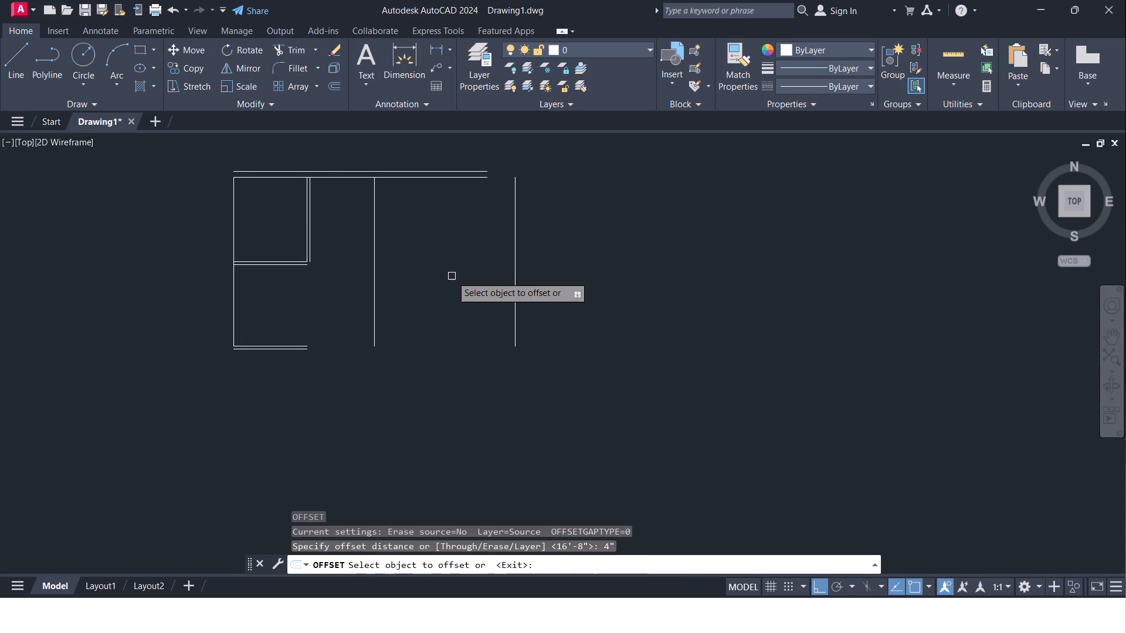
{"action": "left_click", "coordinate": [376, 274]}
{"action": "left_click", "coordinate": [437, 288]}
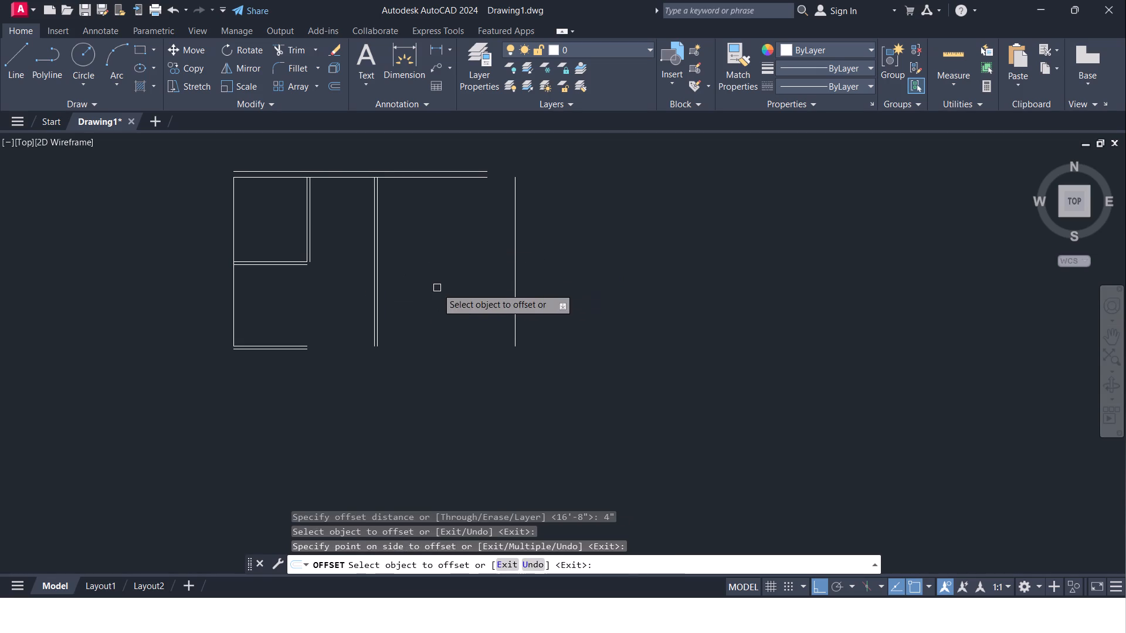
{"action": "key", "text": "Escape"}
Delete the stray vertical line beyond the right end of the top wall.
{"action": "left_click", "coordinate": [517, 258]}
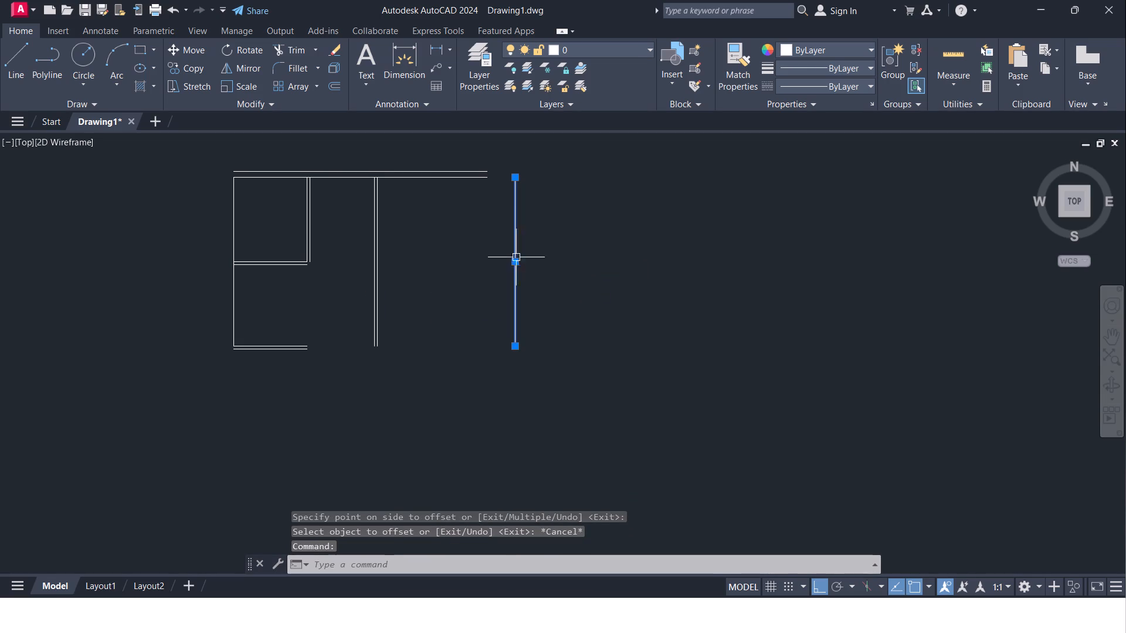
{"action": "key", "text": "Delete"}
Offset the right-hand line of the full-height interior wall 13' to the right.
{"action": "key", "text": "o"}
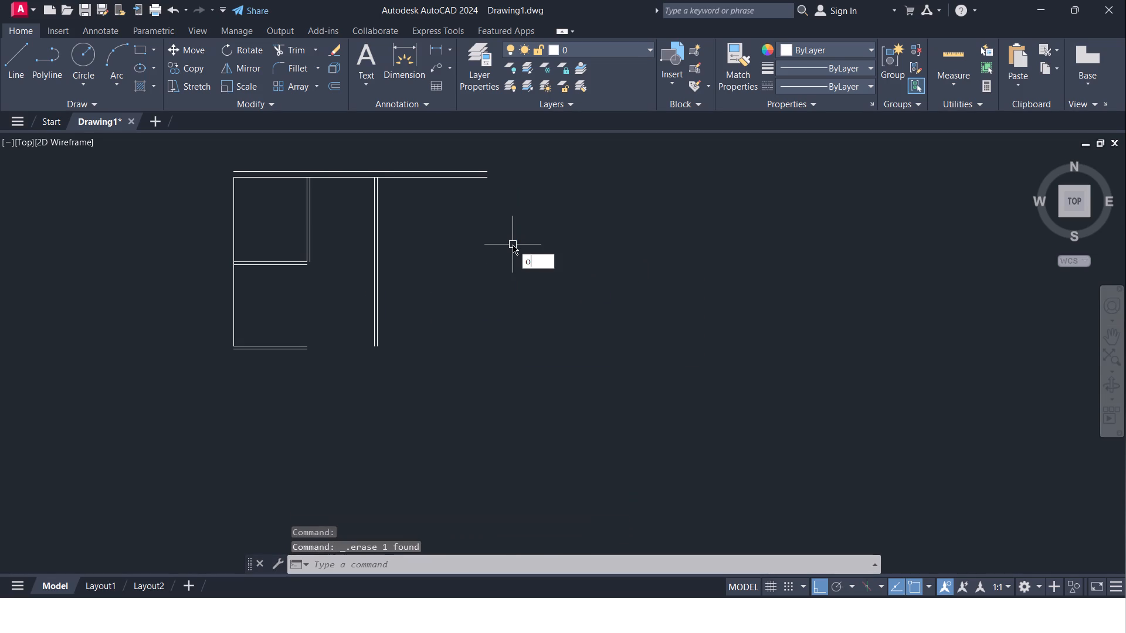
{"action": "key", "text": "Return"}
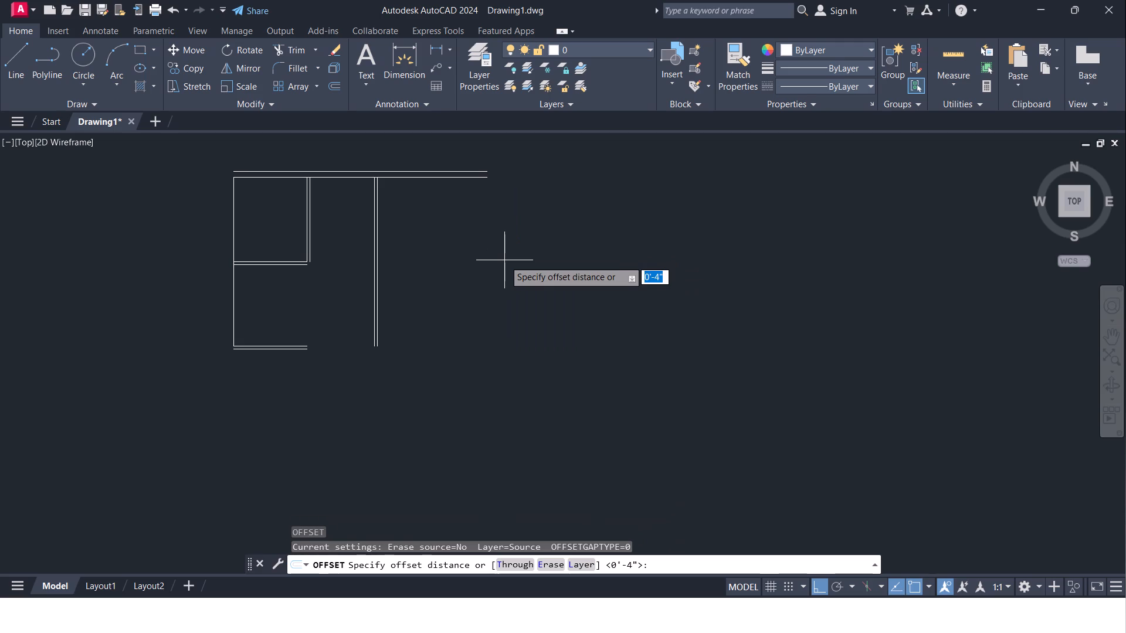
{"action": "type", "text": "13'"}
{"action": "key", "text": "Return"}
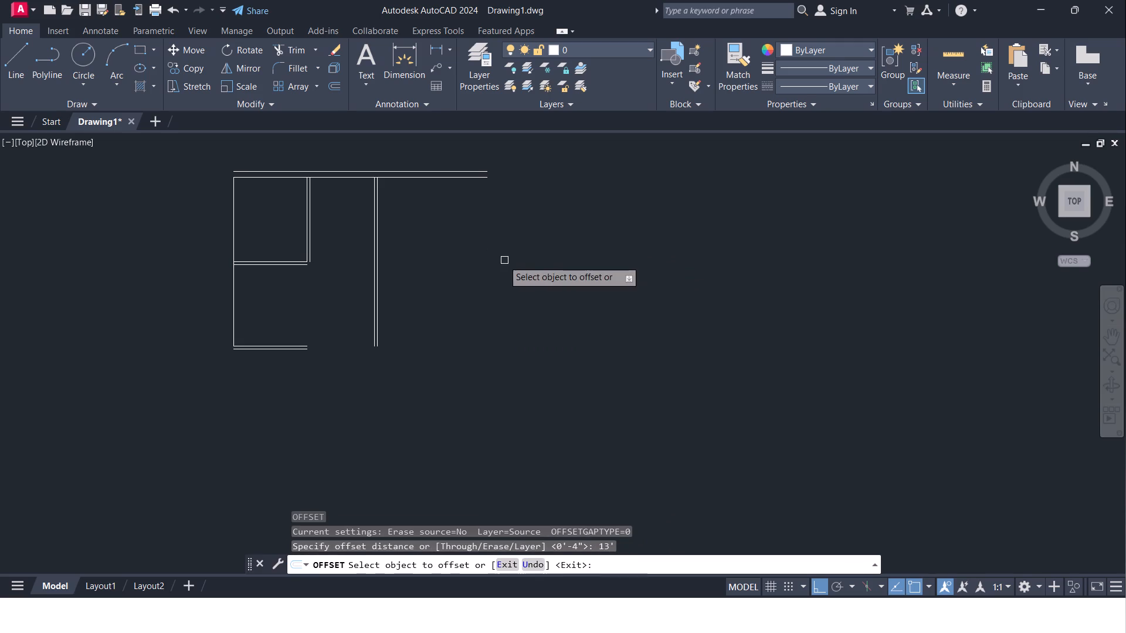
{"action": "left_click_drag", "start_coordinate": [379, 277], "coordinate": [385, 280]}
{"action": "left_click", "coordinate": [559, 292]}
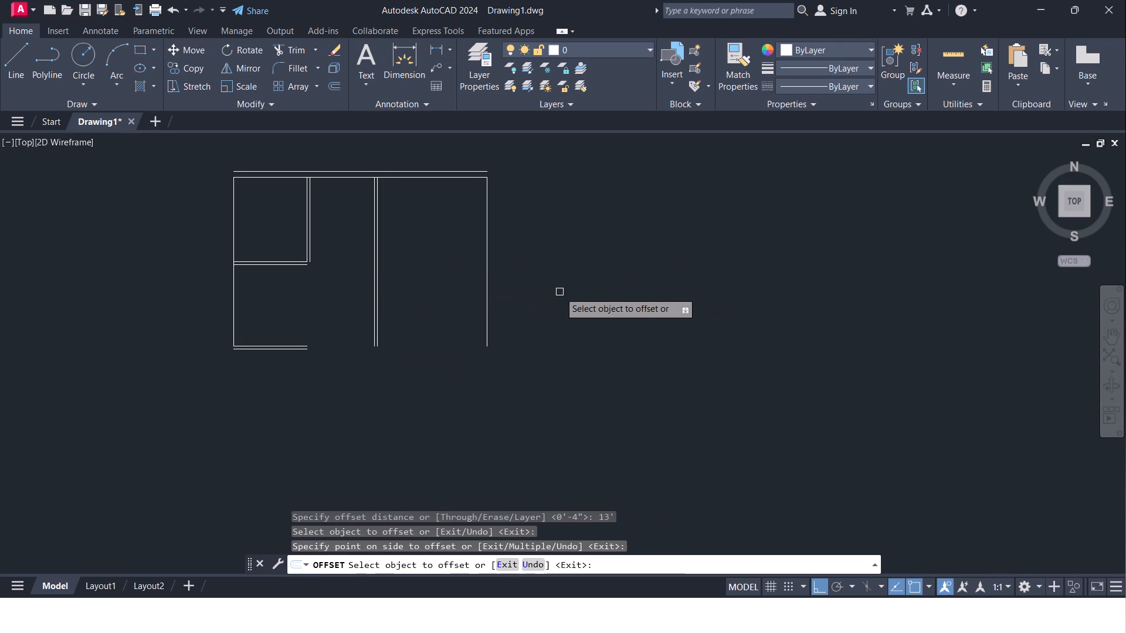
{"action": "key", "text": "Escape"}
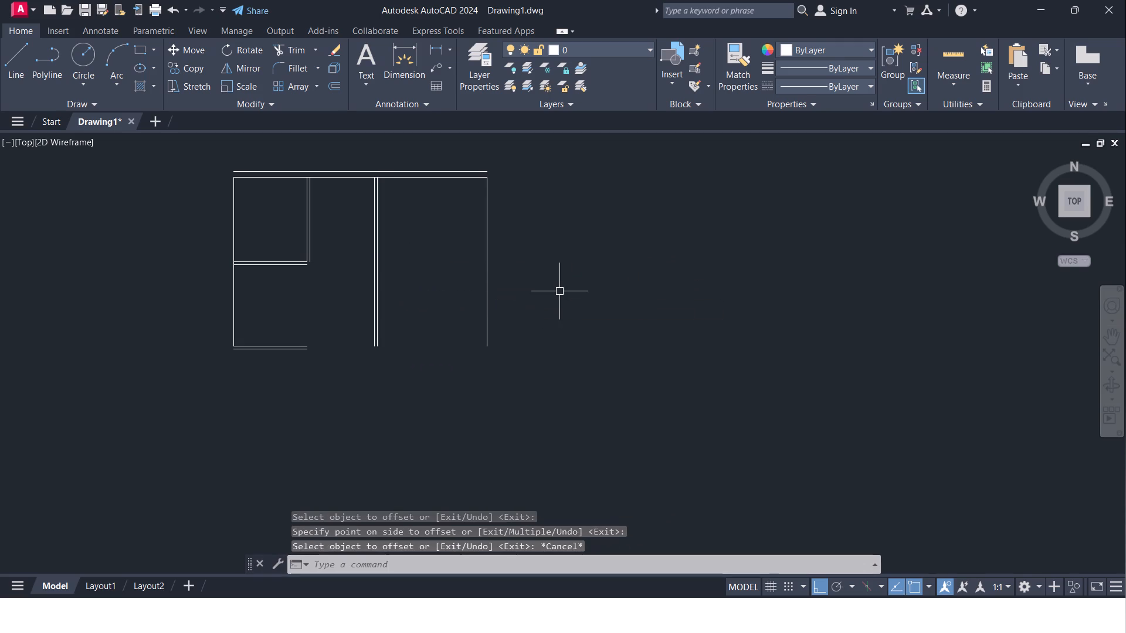
Offset the new vertical line at the top wall's right end 9" to the right as the outer wall thickness.
{"action": "key", "text": "o"}
{"action": "key", "text": "Return"}
{"action": "type", "text": "9\""}
{"action": "key", "text": "Return"}
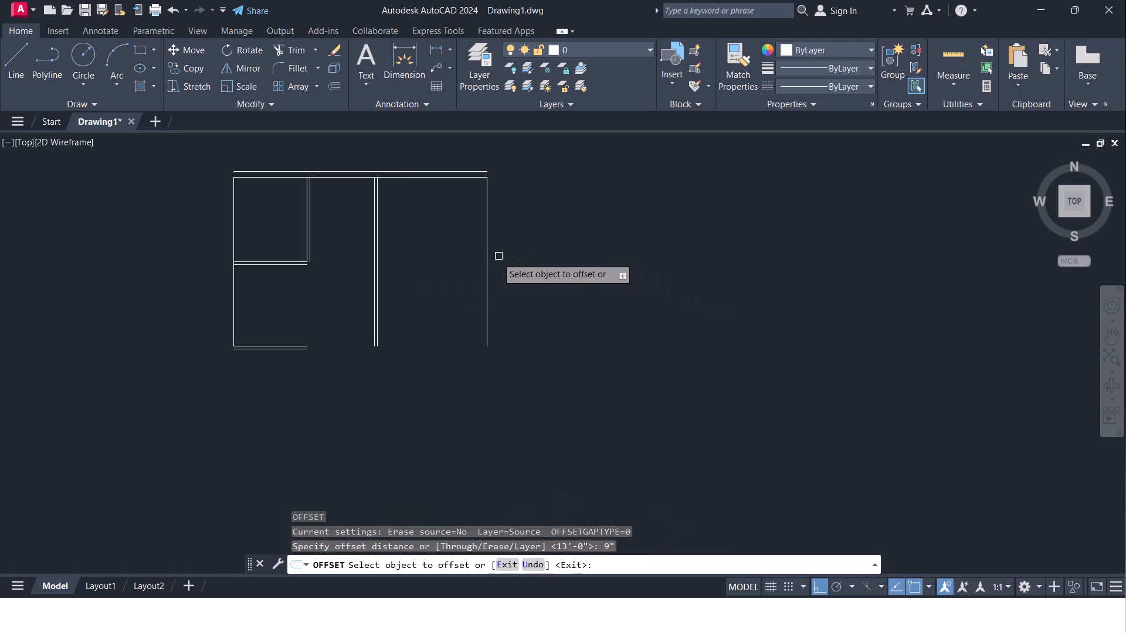
{"action": "left_click", "coordinate": [489, 271]}
{"action": "left_click", "coordinate": [559, 300]}
{"action": "key", "text": "Escape"}
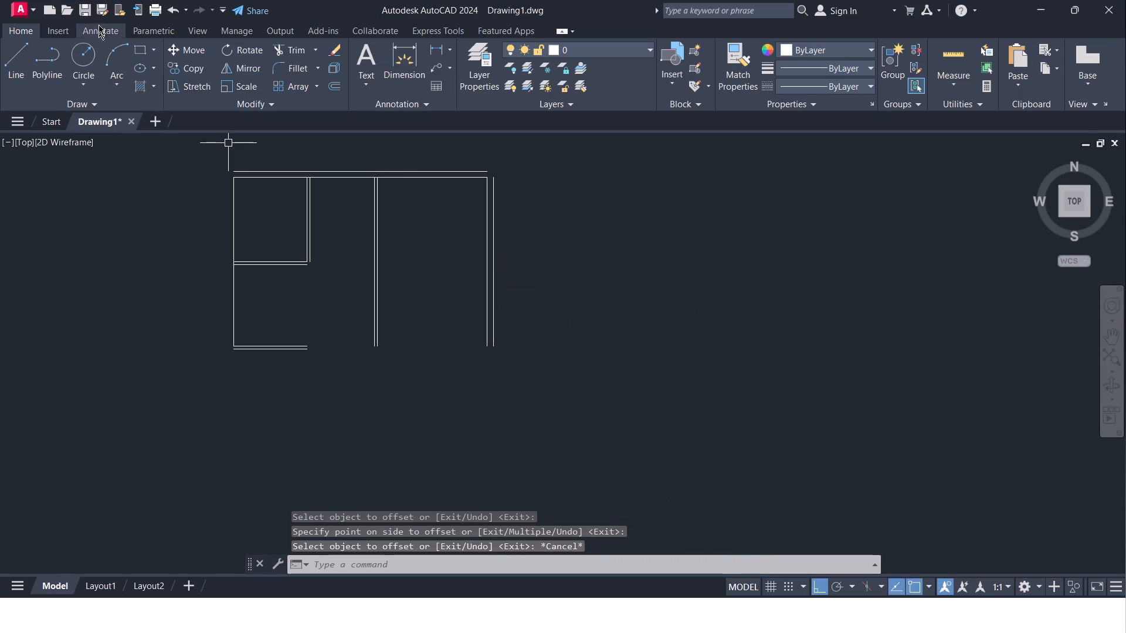
Fillet the top wall's outer line with the outermost right vertical line to close the top-right corner.
{"action": "left_click", "coordinate": [277, 61]}
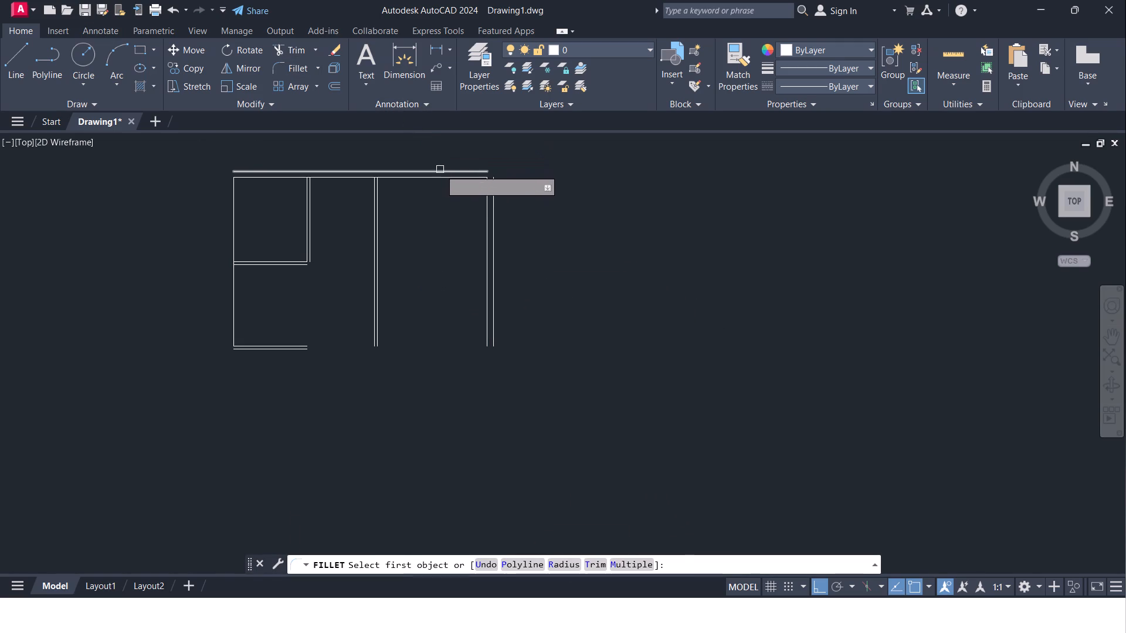
{"action": "left_click", "coordinate": [440, 169]}
{"action": "left_click", "coordinate": [491, 236]}
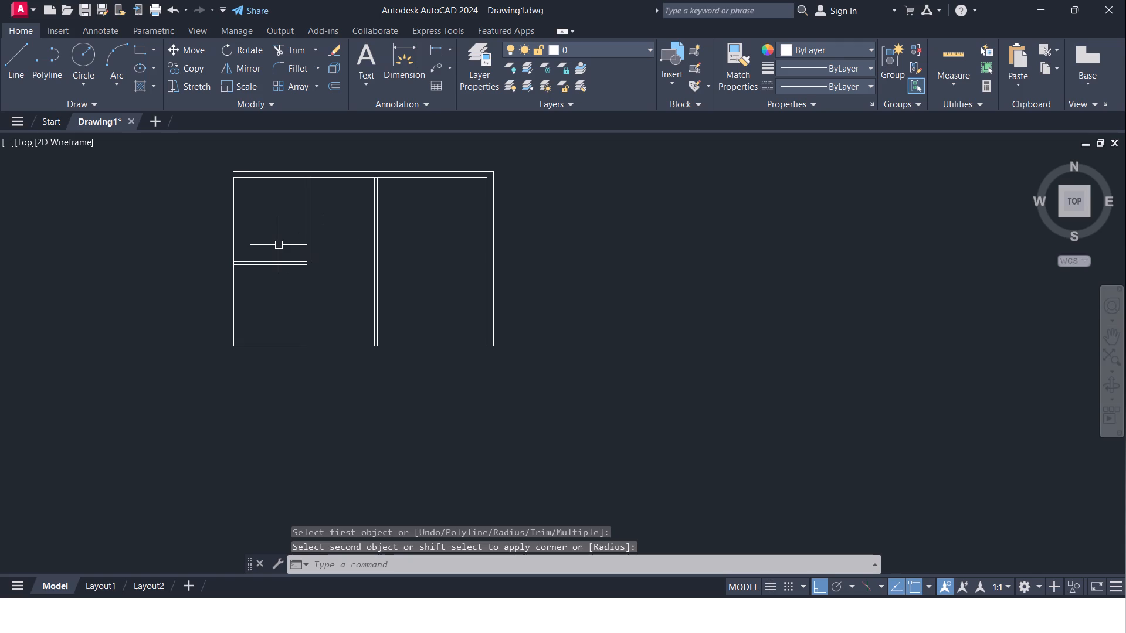
{"action": "key", "text": "Escape"}
Offset the left wall's full-height vertical line 9" to the left as the outer wall thickness.
{"action": "key", "text": "o"}
{"action": "key", "text": "Return"}
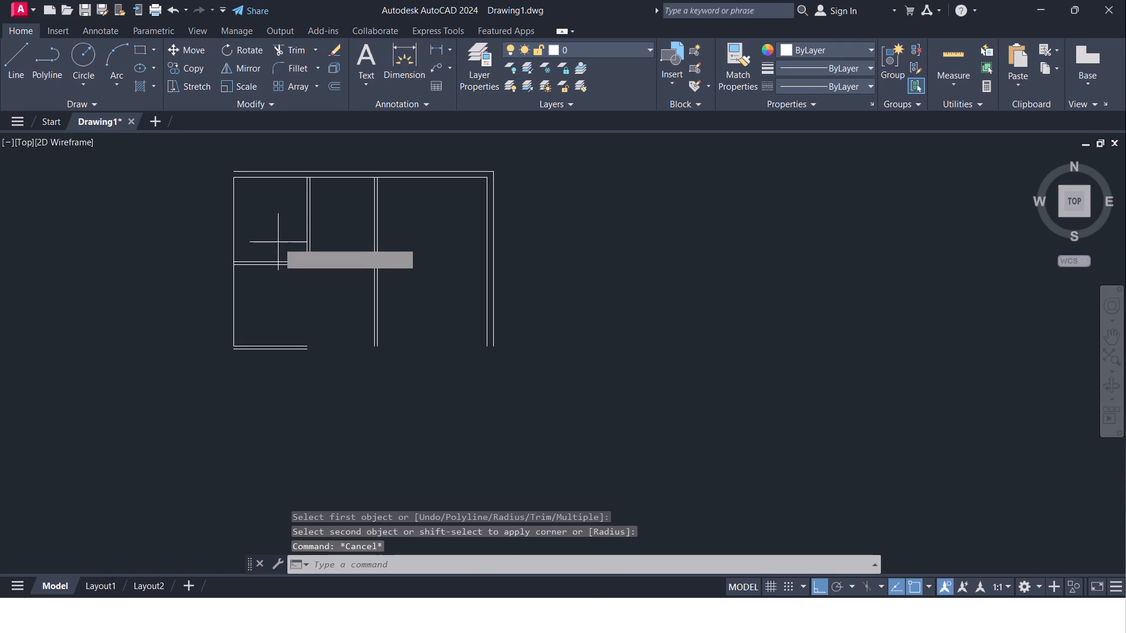
{"action": "type", "text": "9\""}
{"action": "key", "text": "Return"}
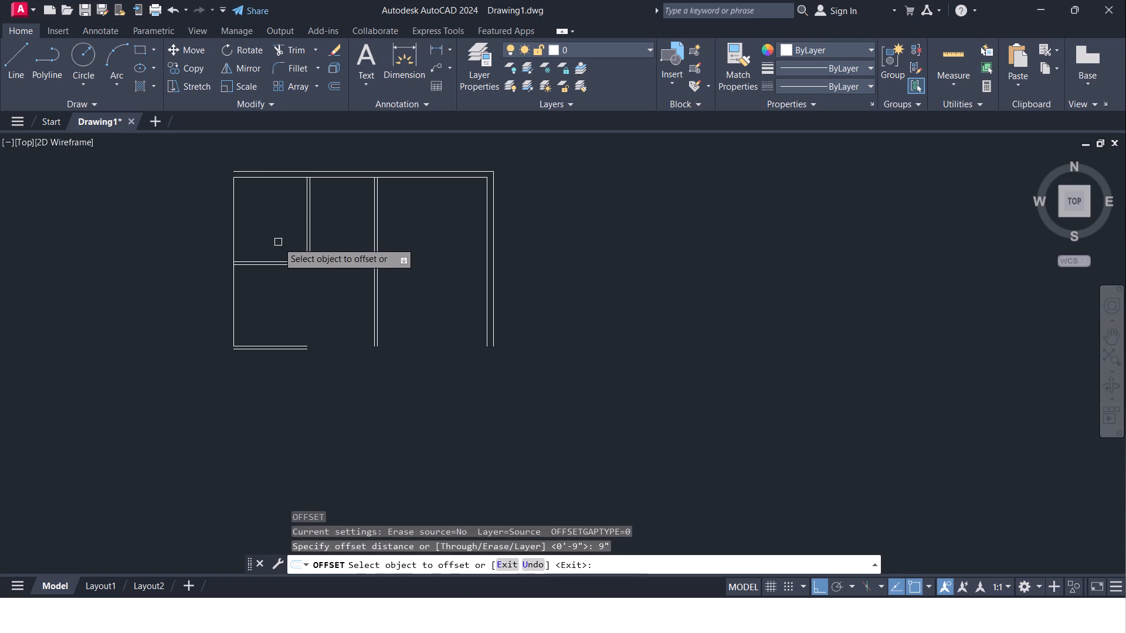
{"action": "left_click", "coordinate": [235, 232]}
{"action": "left_click", "coordinate": [61, 256]}
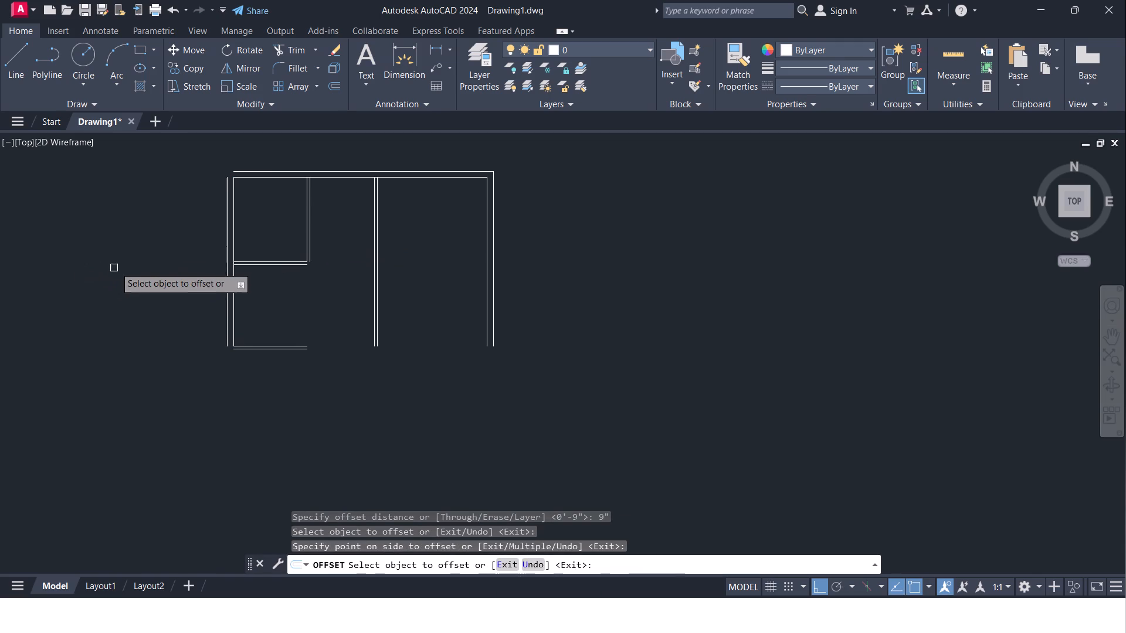
{"action": "key", "text": "Escape"}
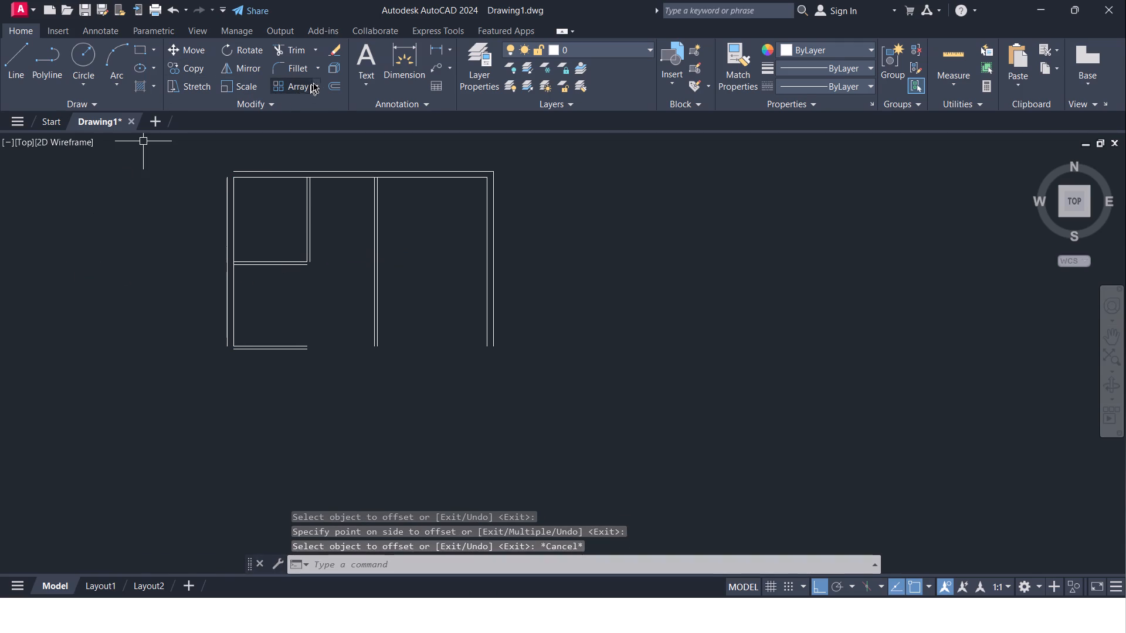
Fillet the top wall's outer line with the outermost left vertical line to close the top-left corner.
{"action": "left_click", "coordinate": [274, 67]}
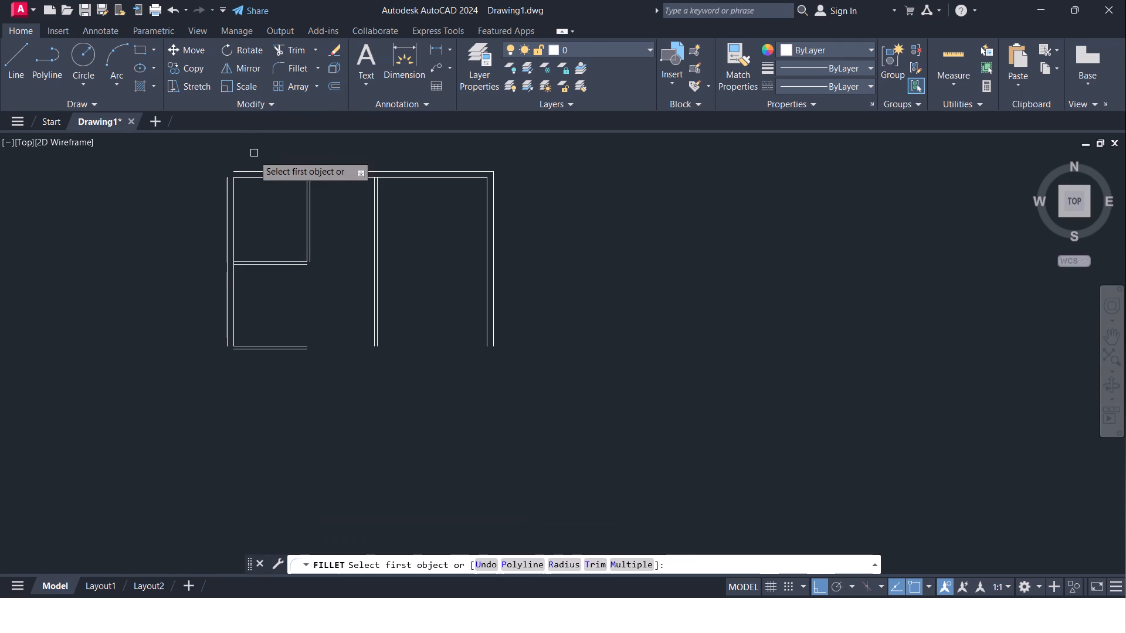
{"action": "left_click", "coordinate": [249, 169]}
{"action": "left_click", "coordinate": [225, 202]}
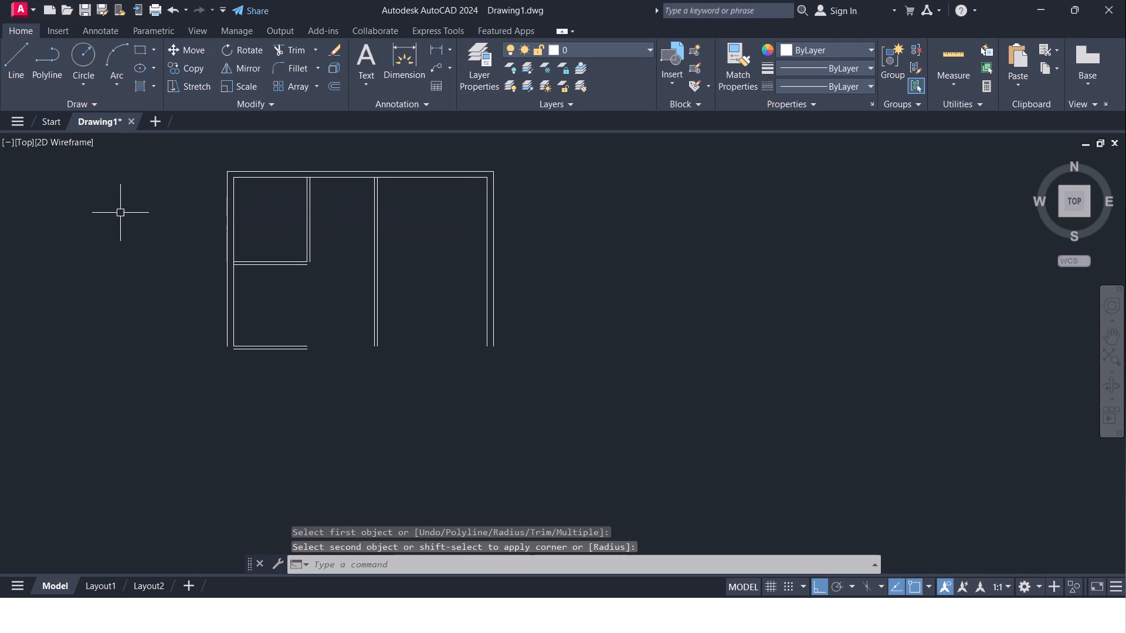
{"action": "key", "text": "Escape"}
Draw a horizontal line closing the right room's bottom, from the right wall's inner line to the full-height interior wall.
{"action": "middle_click_drag", "start_coordinate": [113, 207], "coordinate": [63, 204]}
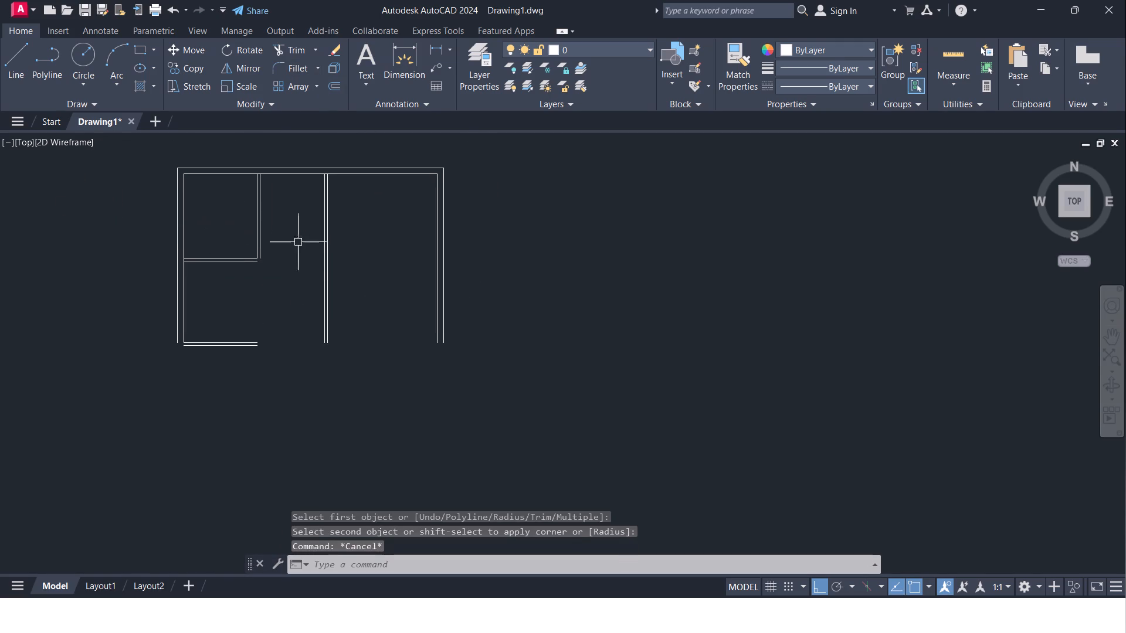
{"action": "key", "text": "Escape"}
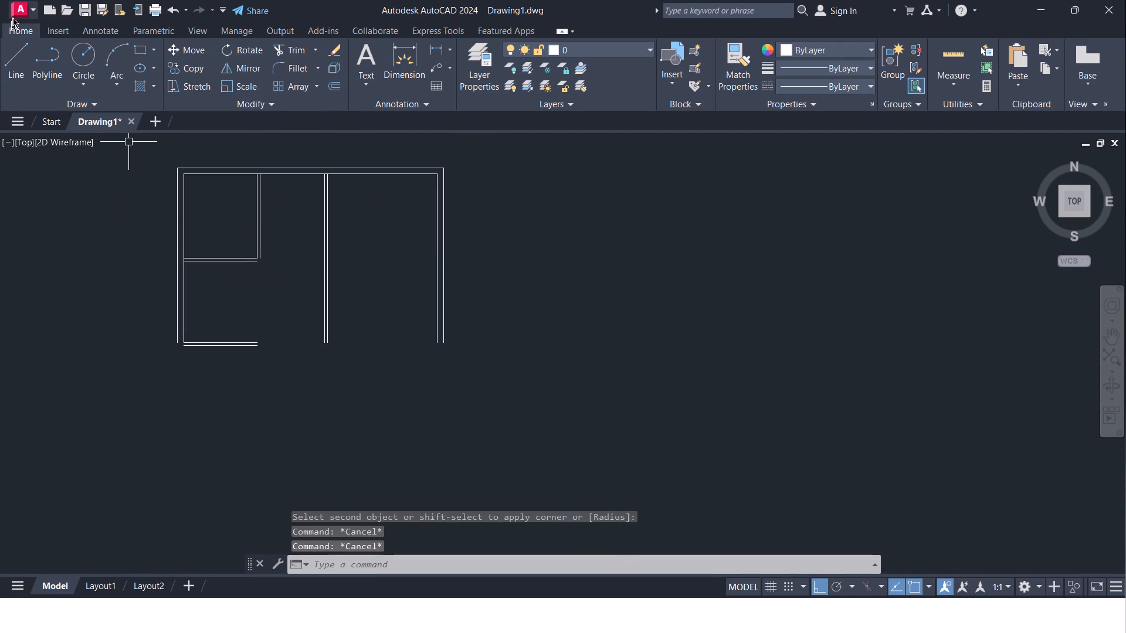
{"action": "left_click", "coordinate": [22, 48]}
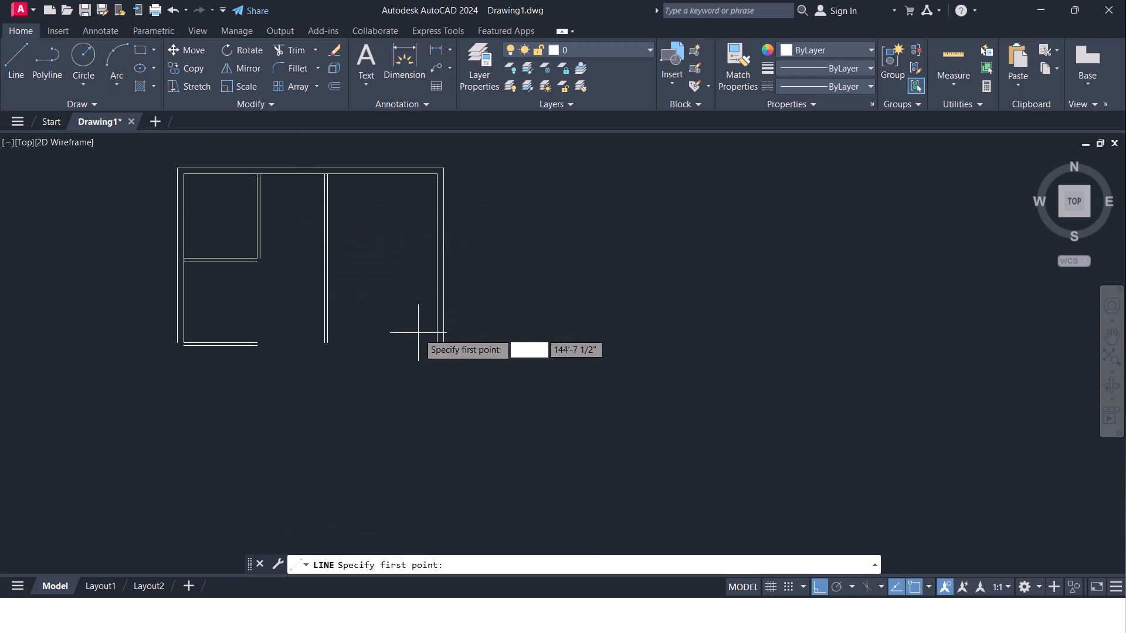
{"action": "left_click_drag", "start_coordinate": [433, 342], "coordinate": [422, 343]}
{"action": "left_click", "coordinate": [327, 342]}
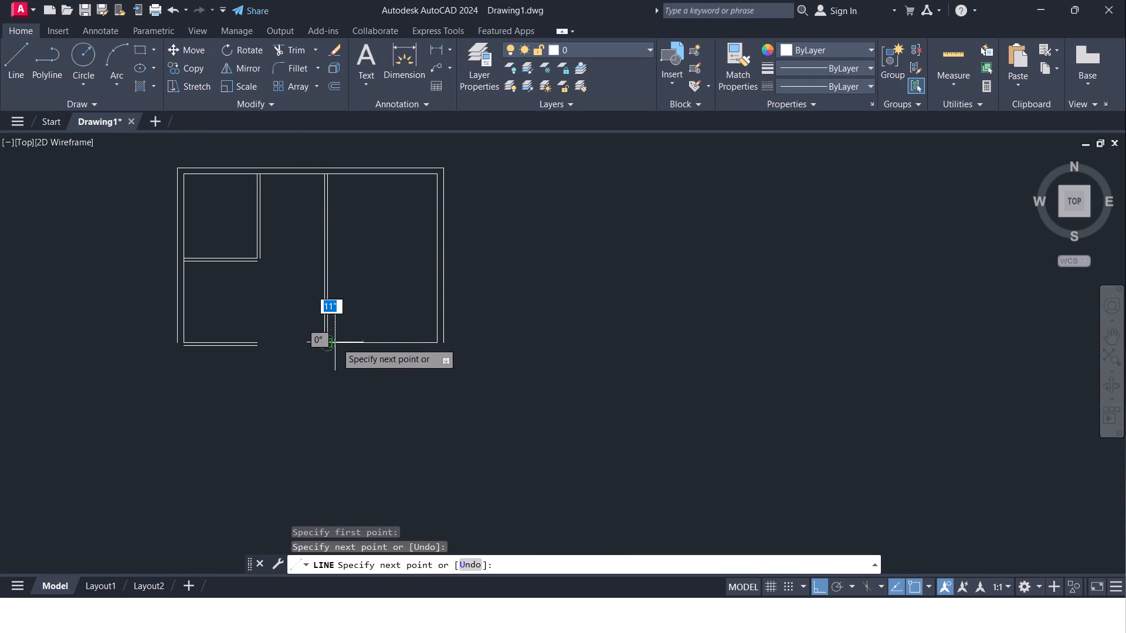
{"action": "key", "text": "Escape"}
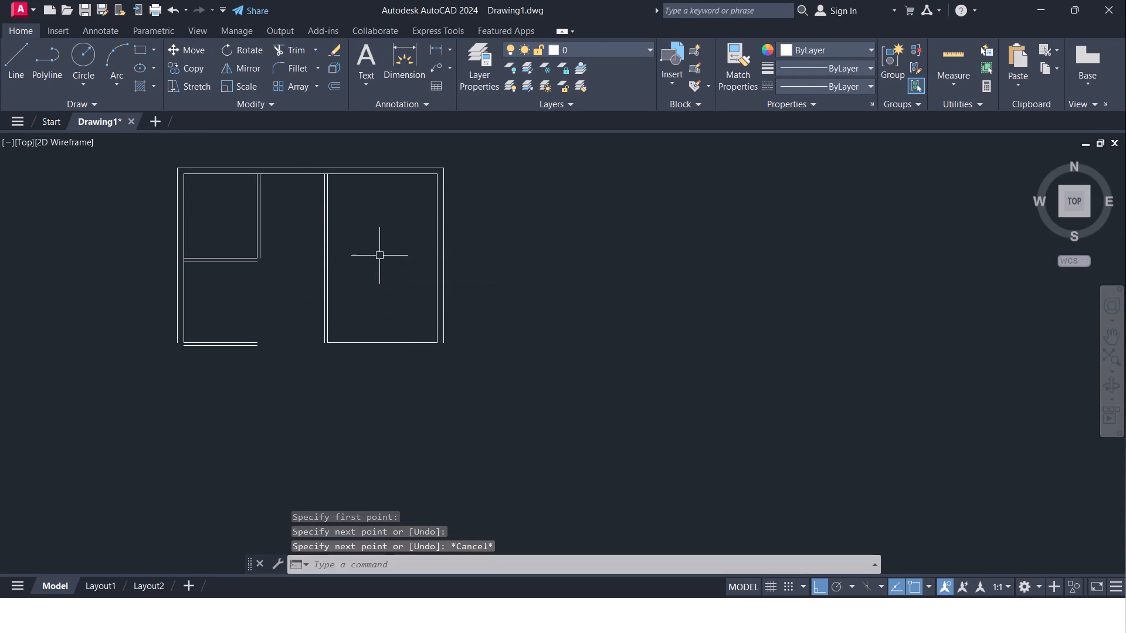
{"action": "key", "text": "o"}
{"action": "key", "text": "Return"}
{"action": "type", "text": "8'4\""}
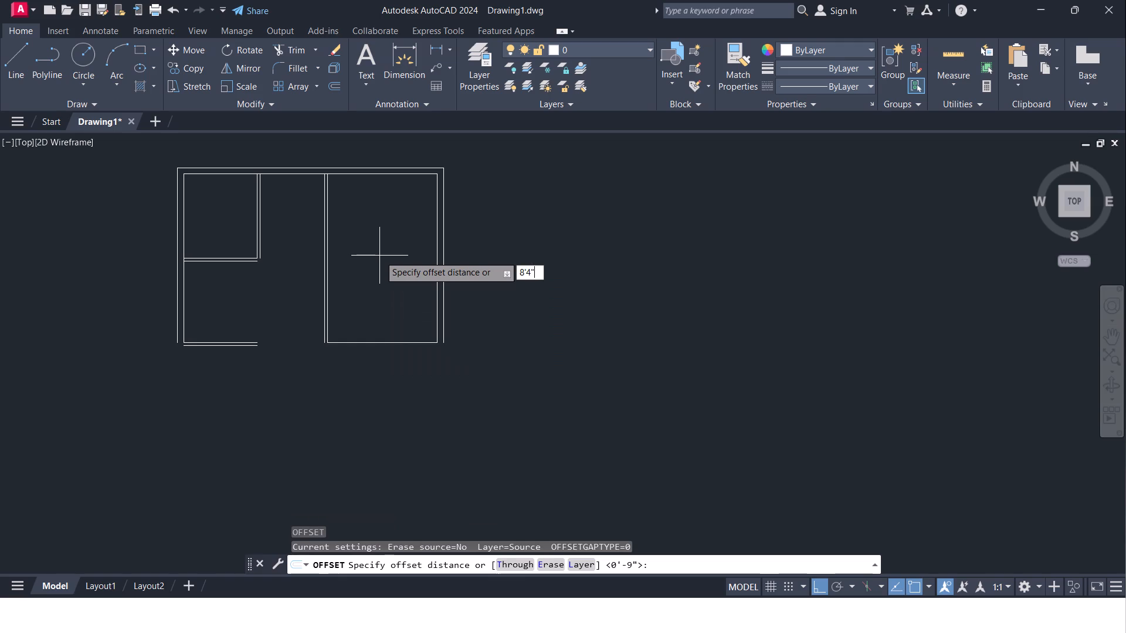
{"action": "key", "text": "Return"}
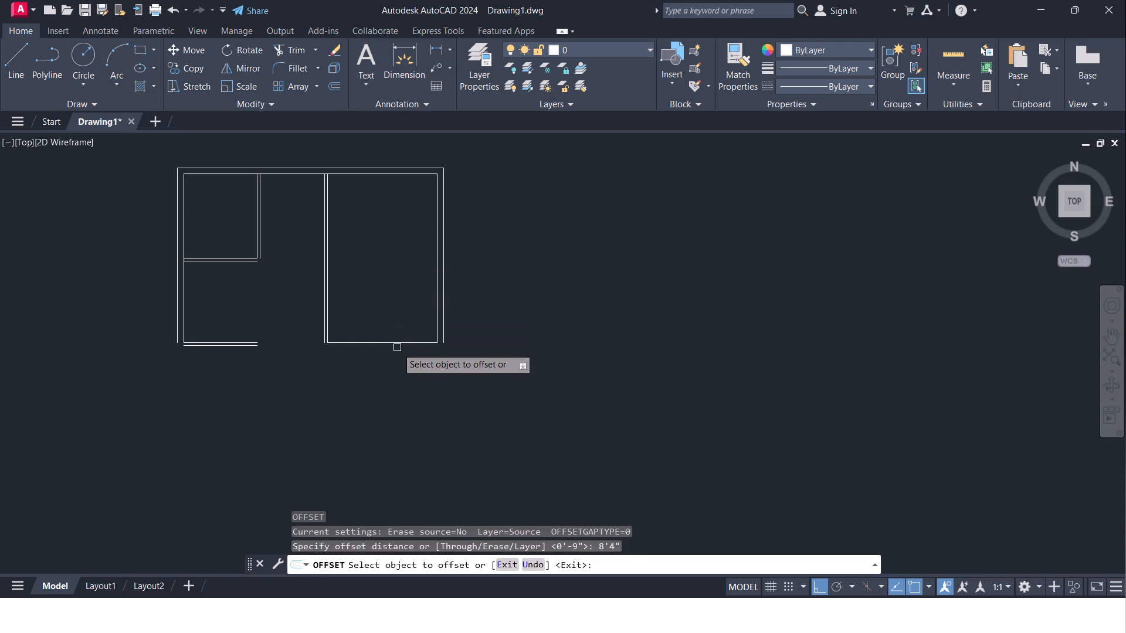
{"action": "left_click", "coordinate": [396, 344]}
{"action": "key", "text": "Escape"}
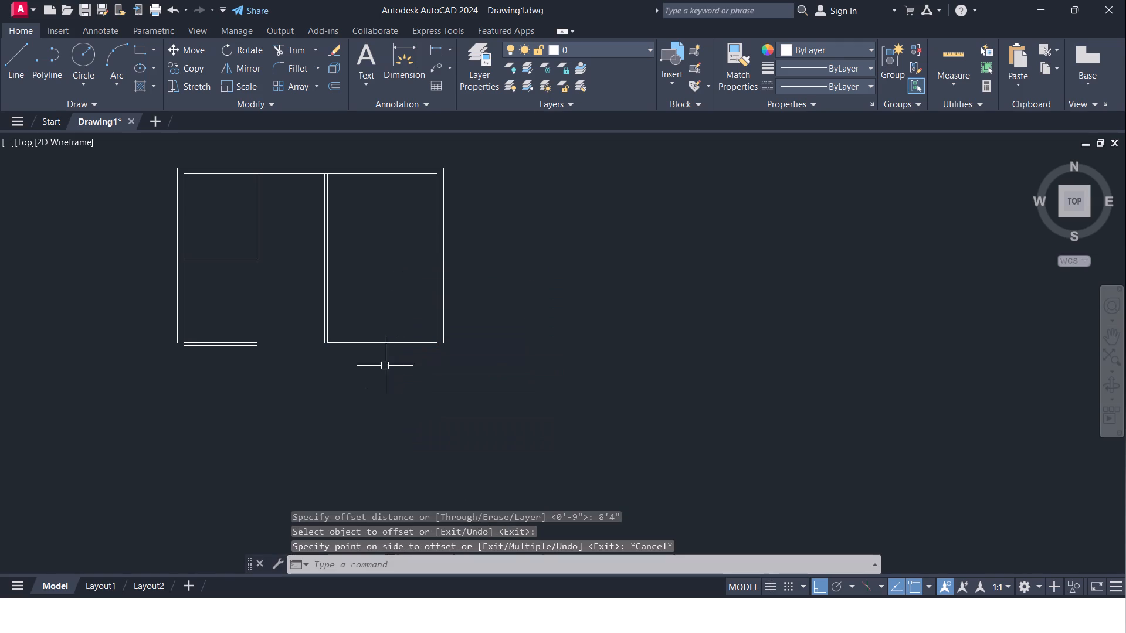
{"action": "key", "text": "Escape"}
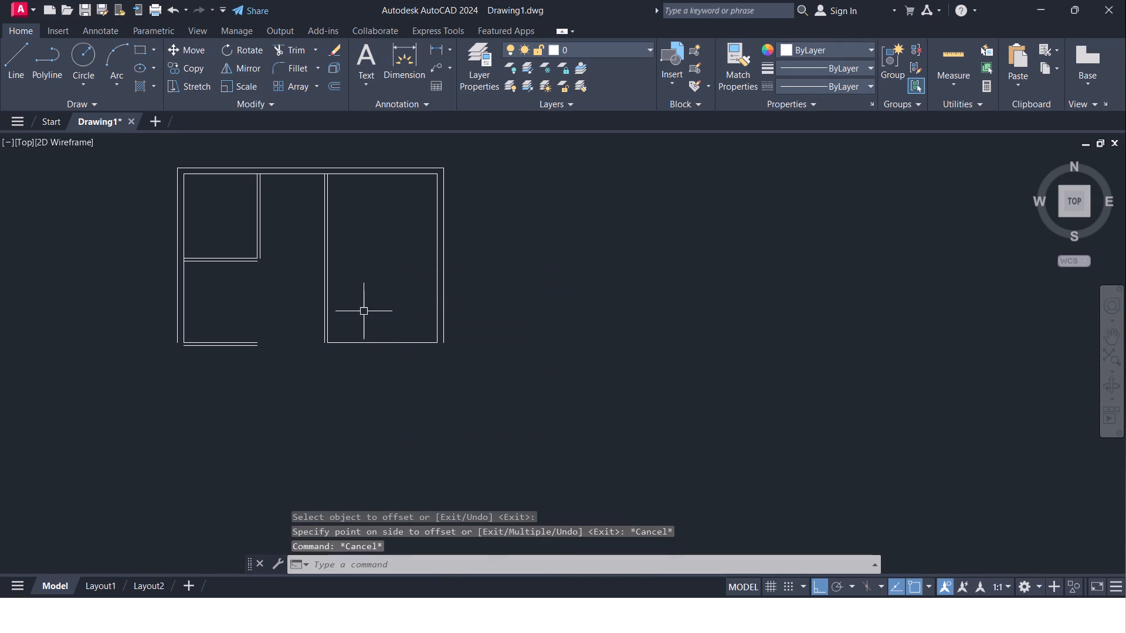
Offset the right room's bottom line 6" downward as the wall thickness.
{"action": "key", "text": "o"}
{"action": "key", "text": "Return"}
{"action": "type", "text": "4\""}
{"action": "key", "text": "Return"}
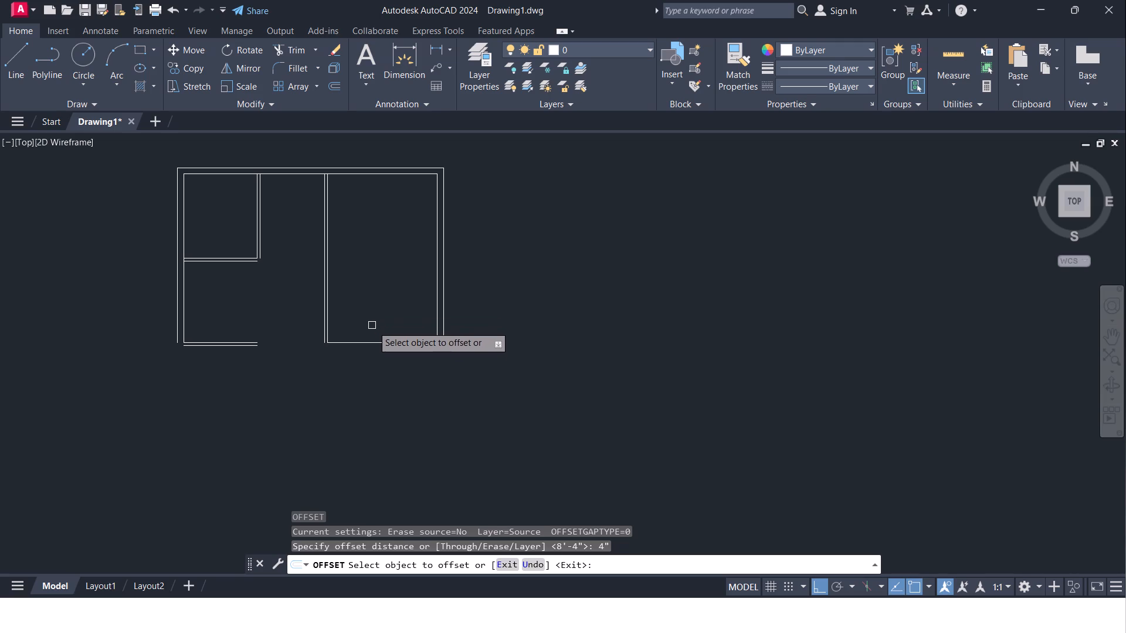
{"action": "left_click_drag", "start_coordinate": [375, 343], "coordinate": [376, 348]}
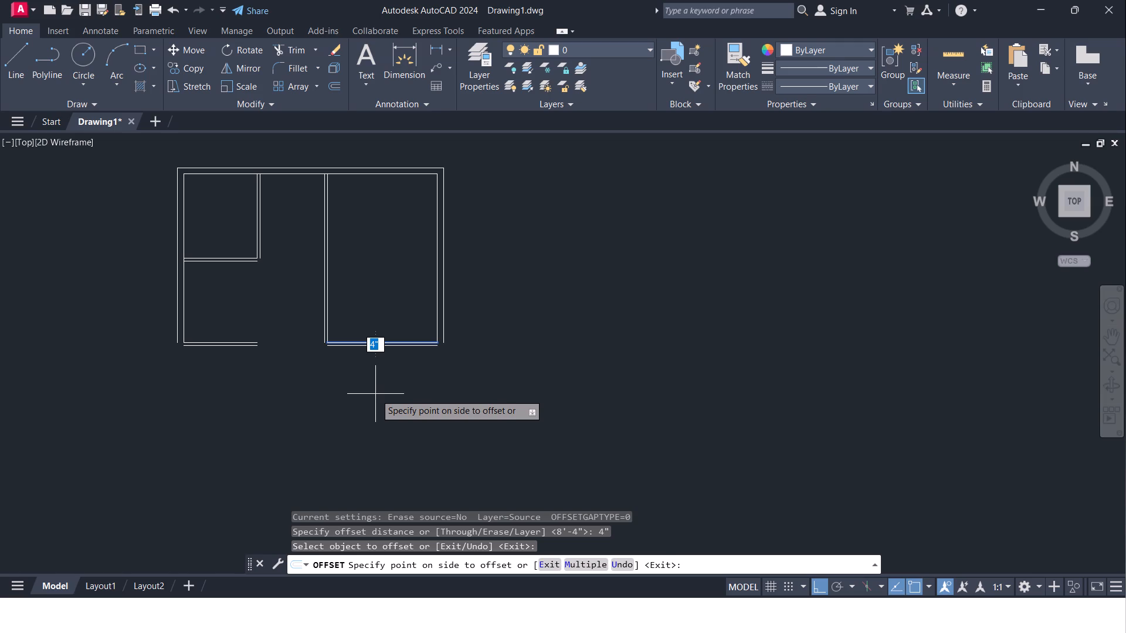
{"action": "key", "text": "BackSpace"}
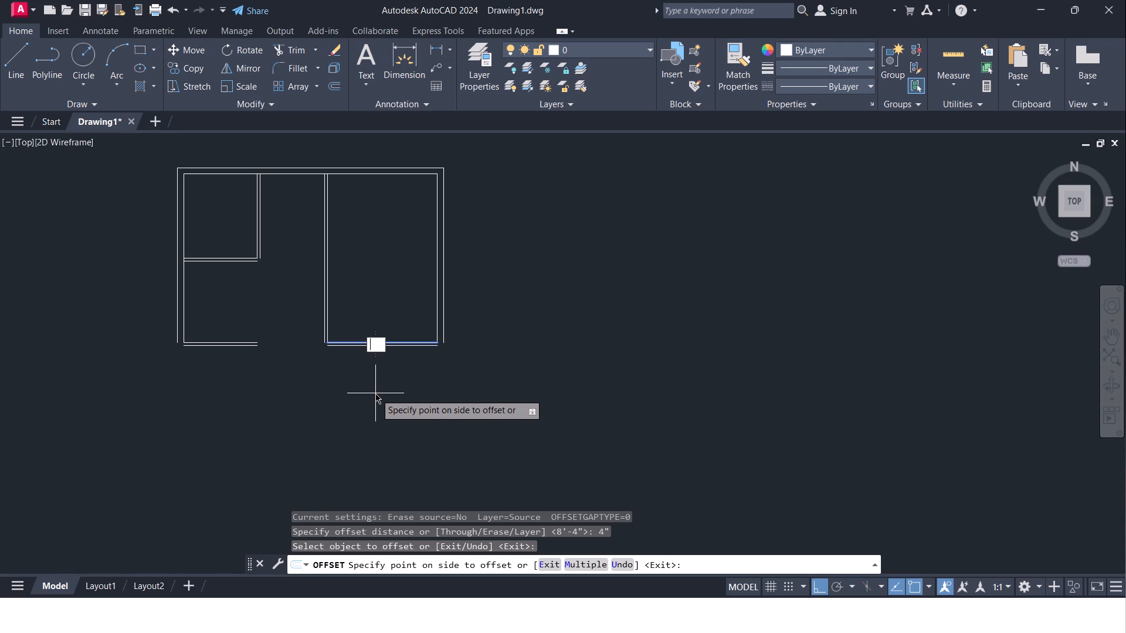
{"action": "type", "text": "6\""}
{"action": "key", "text": "Return"}
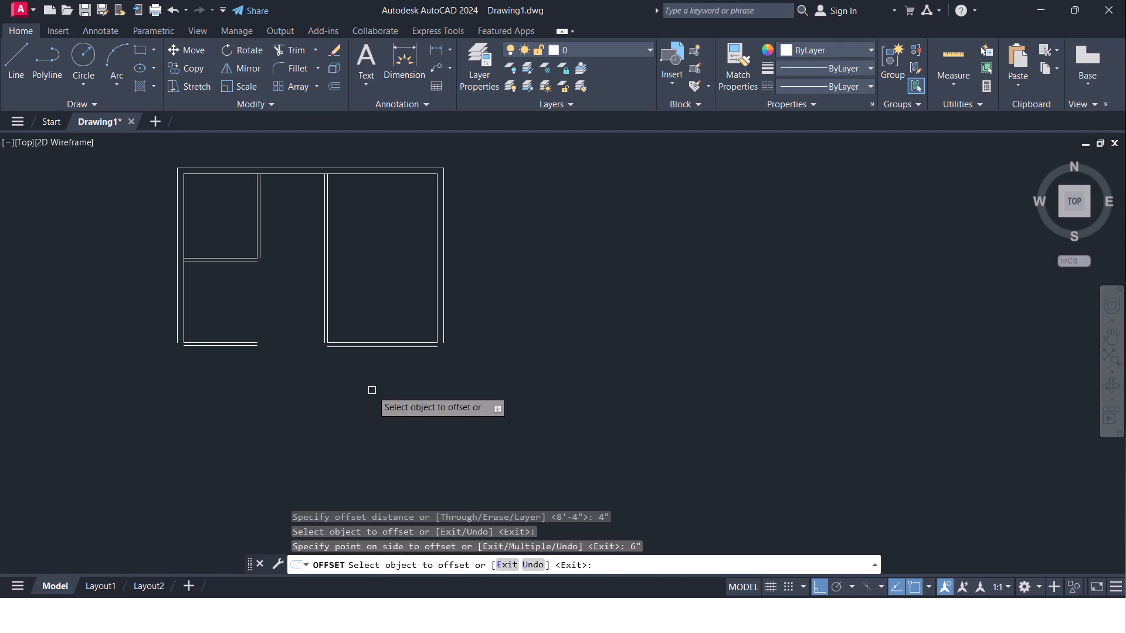
{"action": "scroll", "coordinate": [341, 327], "scroll_direction": "up", "scroll_amount": 1}
{"action": "middle_click", "coordinate": [341, 327]}
{"action": "scroll", "coordinate": [341, 327], "scroll_direction": "down", "scroll_amount": 2}
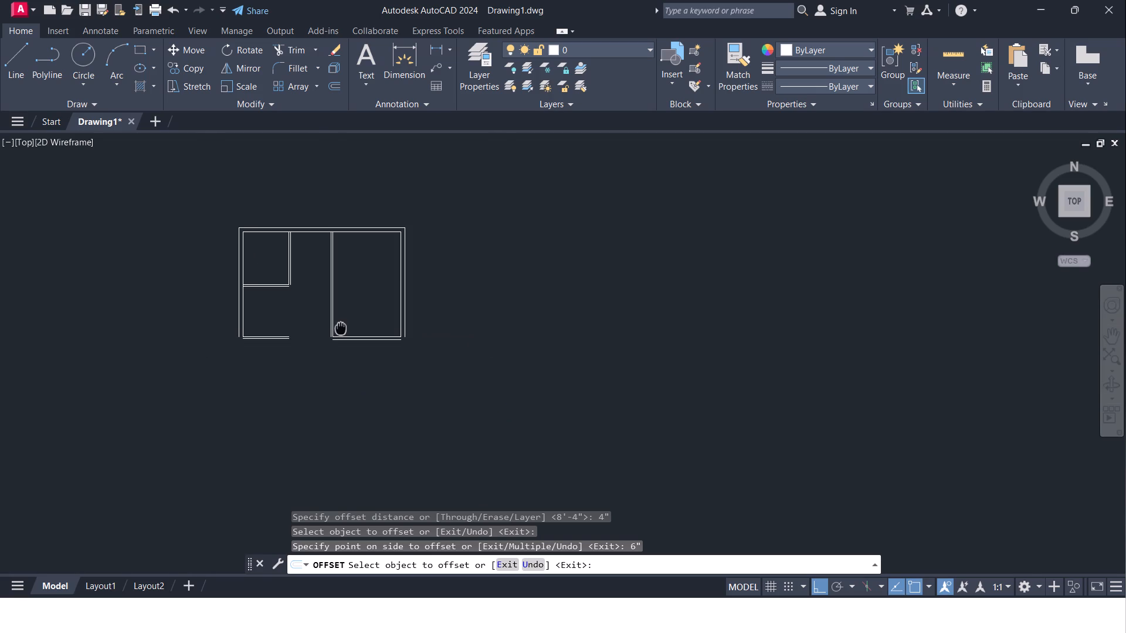
{"action": "scroll", "coordinate": [341, 327], "scroll_direction": "up", "scroll_amount": 2}
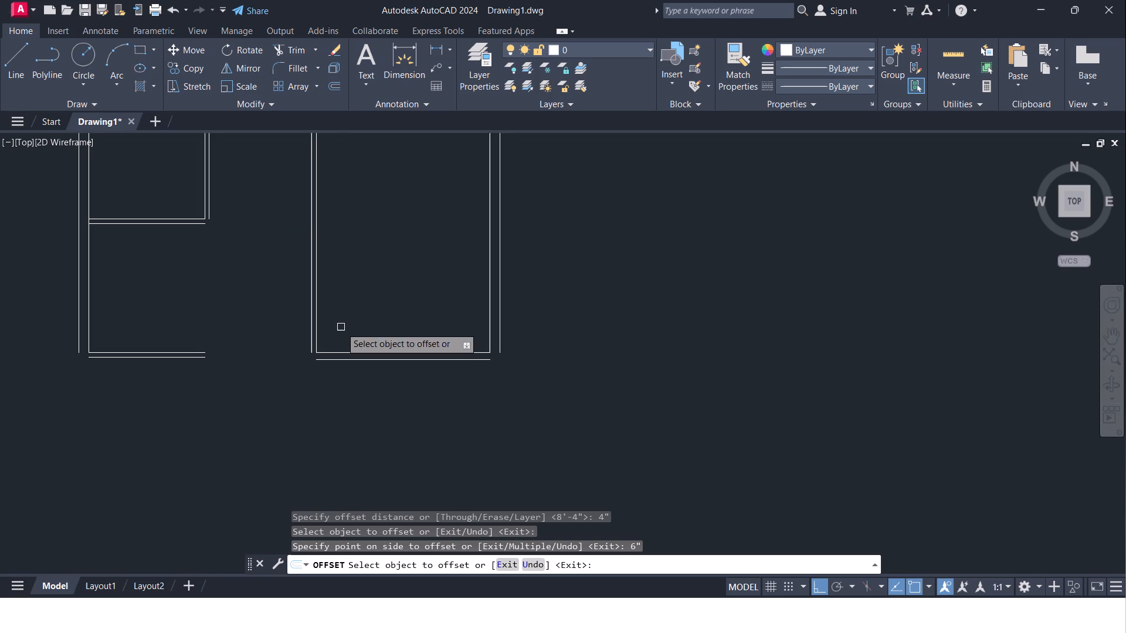
{"action": "key", "text": "Escape"}
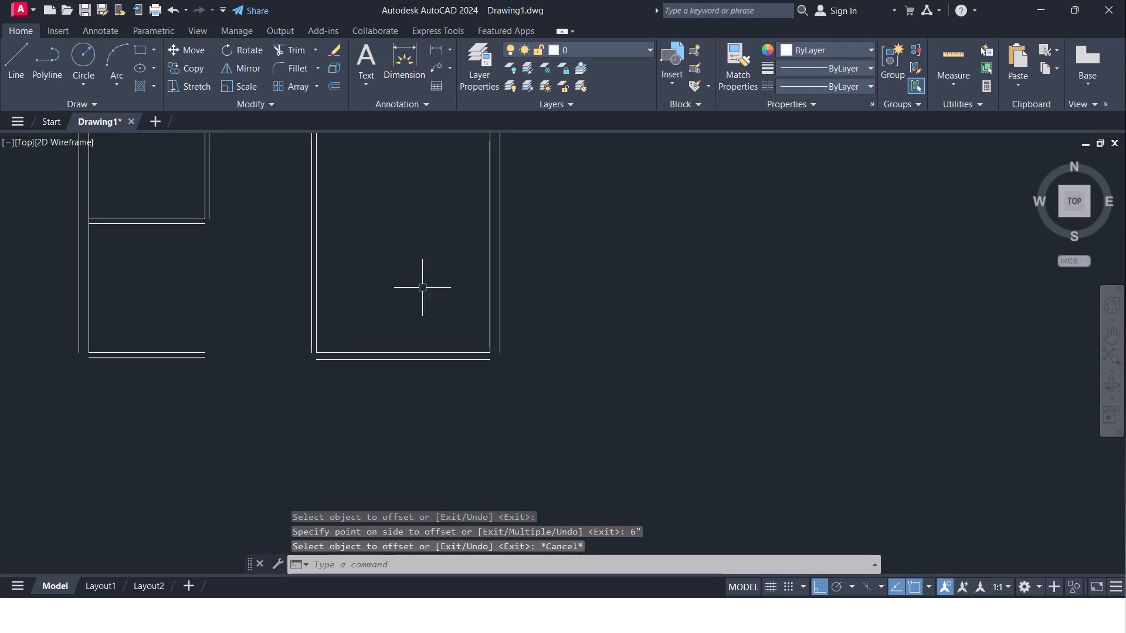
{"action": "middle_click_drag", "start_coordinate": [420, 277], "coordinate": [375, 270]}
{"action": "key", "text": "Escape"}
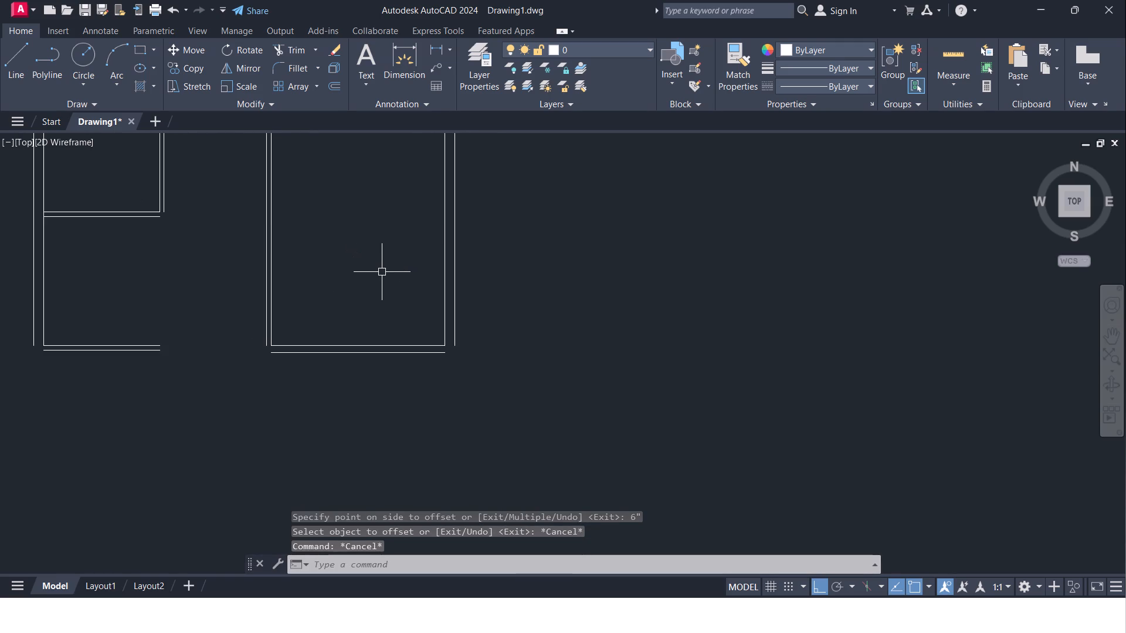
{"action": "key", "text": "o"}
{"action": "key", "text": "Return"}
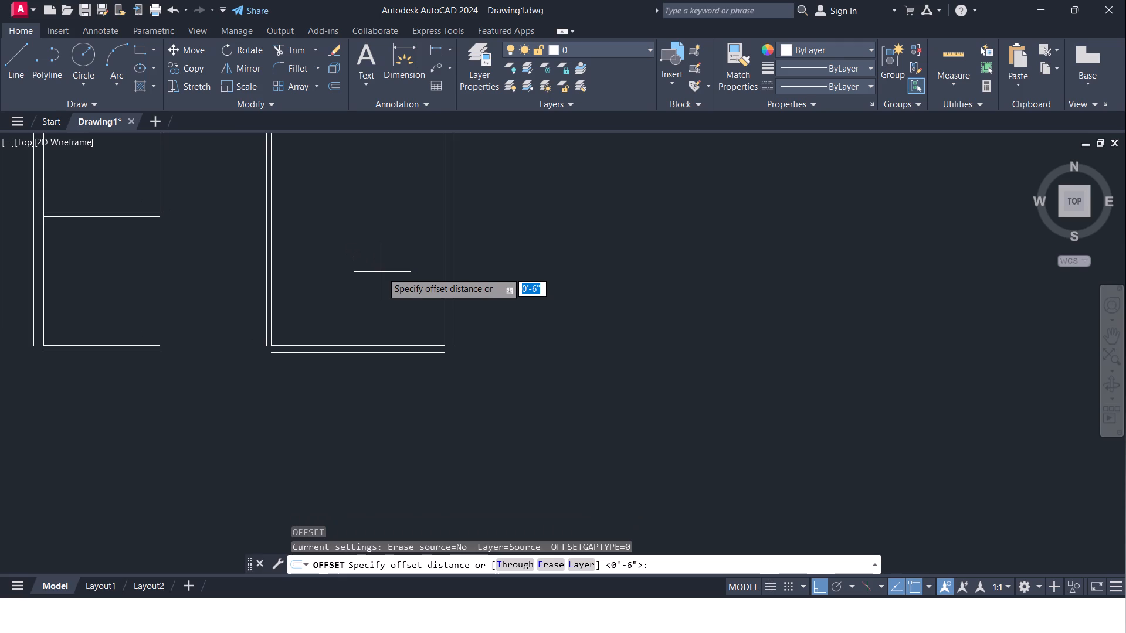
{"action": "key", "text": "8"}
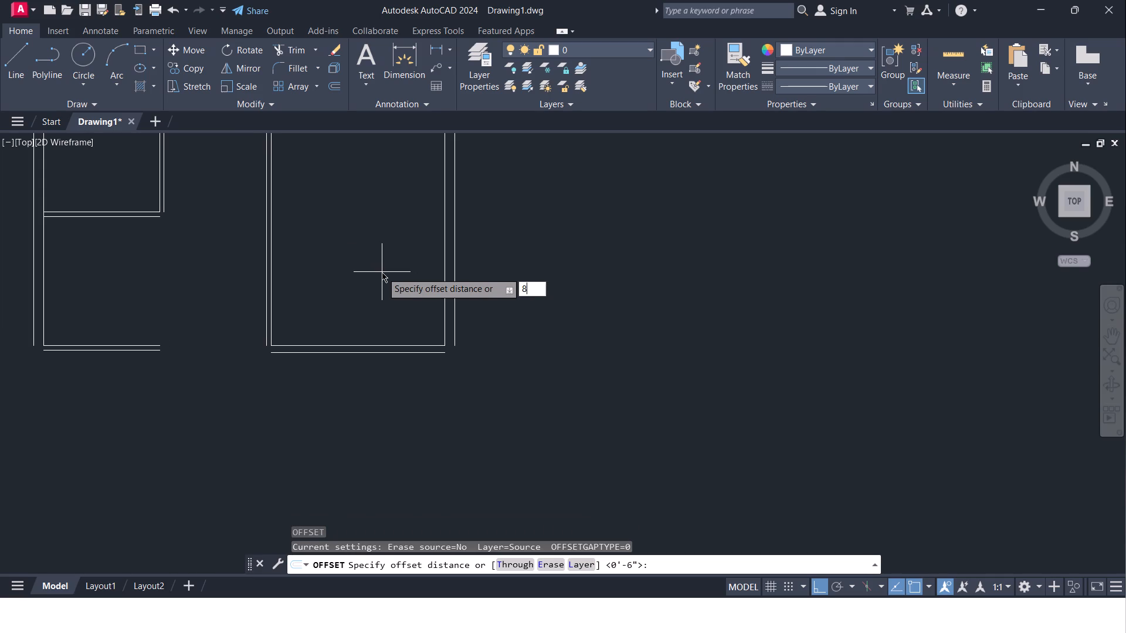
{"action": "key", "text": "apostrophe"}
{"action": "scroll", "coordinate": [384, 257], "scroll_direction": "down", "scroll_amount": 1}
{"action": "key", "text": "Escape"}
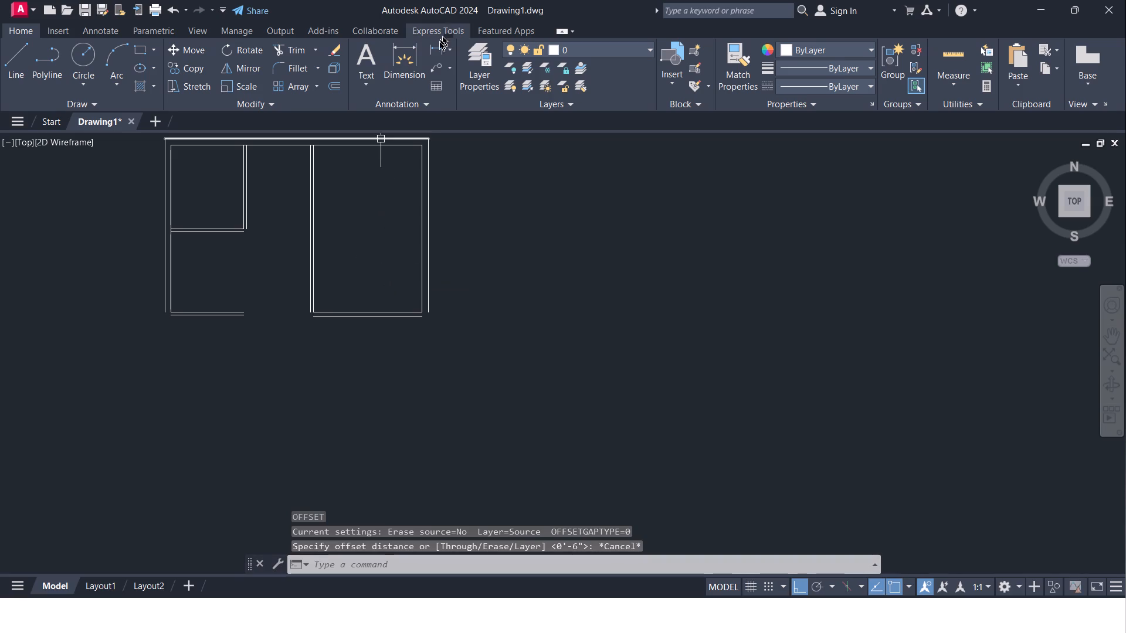
Measure the length of the right wall's inner vertical line with a linear dimension preview.
{"action": "left_click", "coordinate": [433, 56]}
{"action": "left_click", "coordinate": [418, 148]}
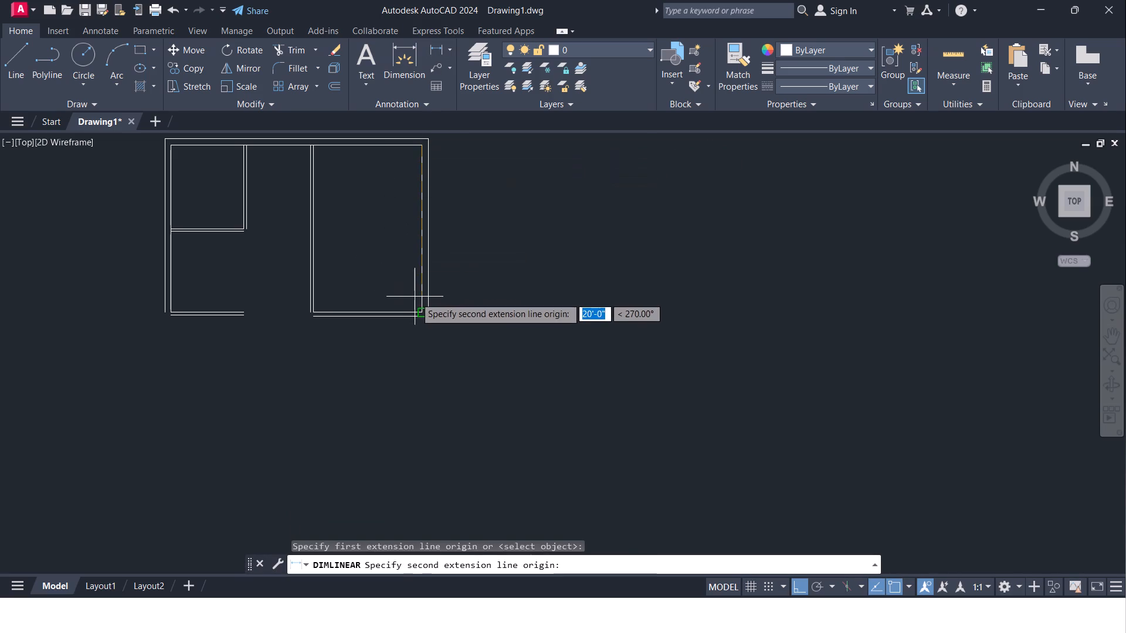
{"action": "left_click", "coordinate": [421, 308]}
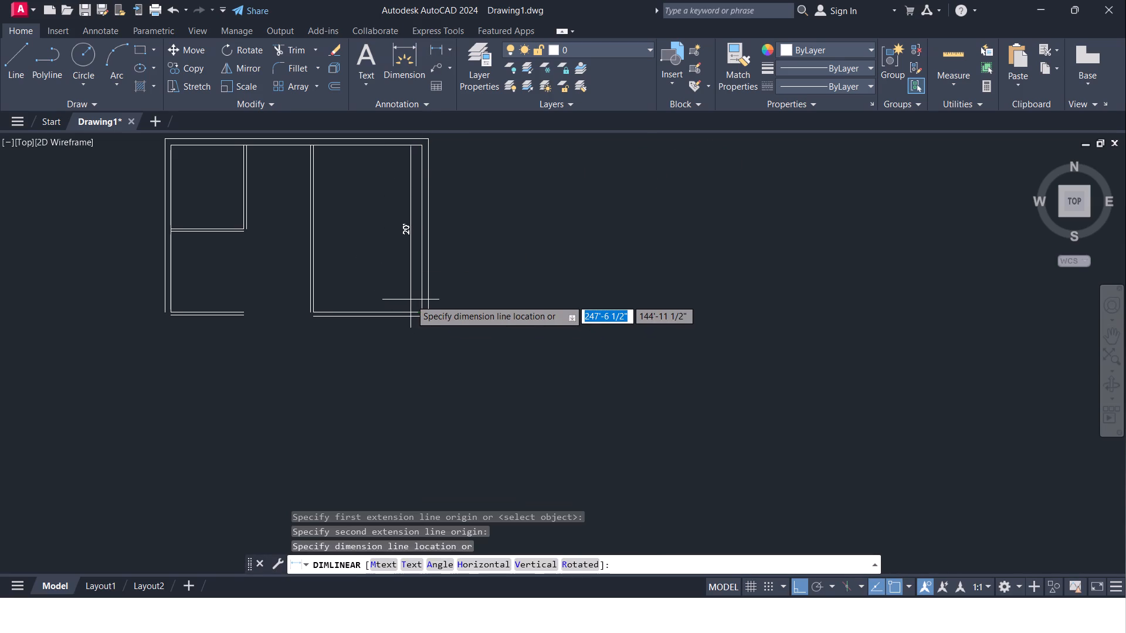
{"action": "key", "text": "Escape"}
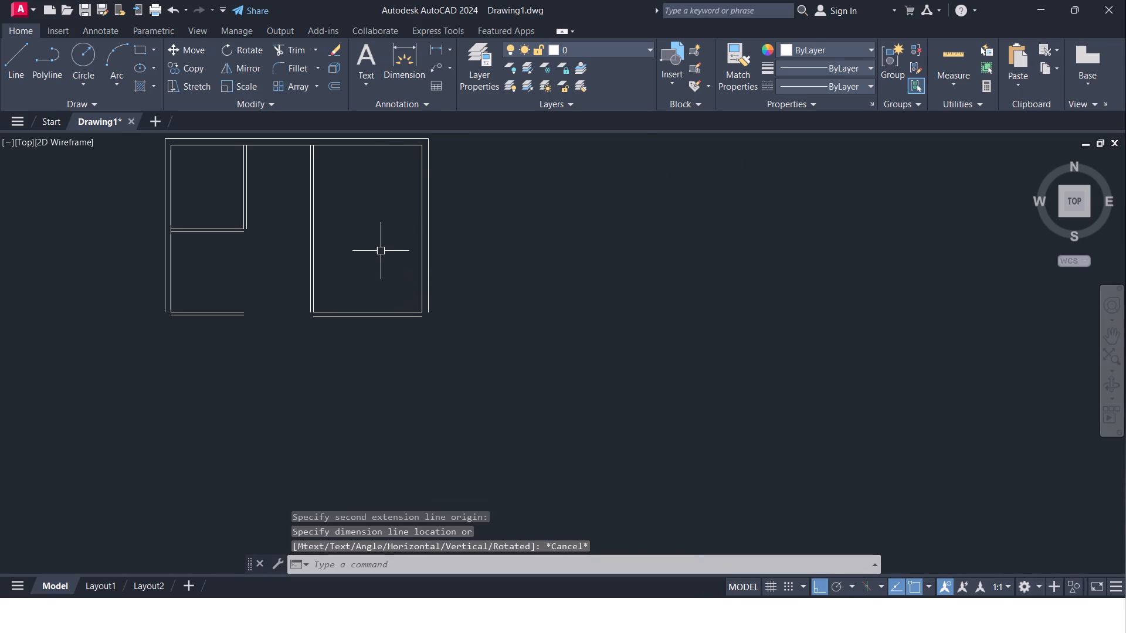
Offset the top wall's inner line 12' downward to set the depth of the upper rooms.
{"action": "key", "text": "o"}
{"action": "key", "text": "Return"}
{"action": "type", "text": "12'"}
{"action": "key", "text": "Return"}
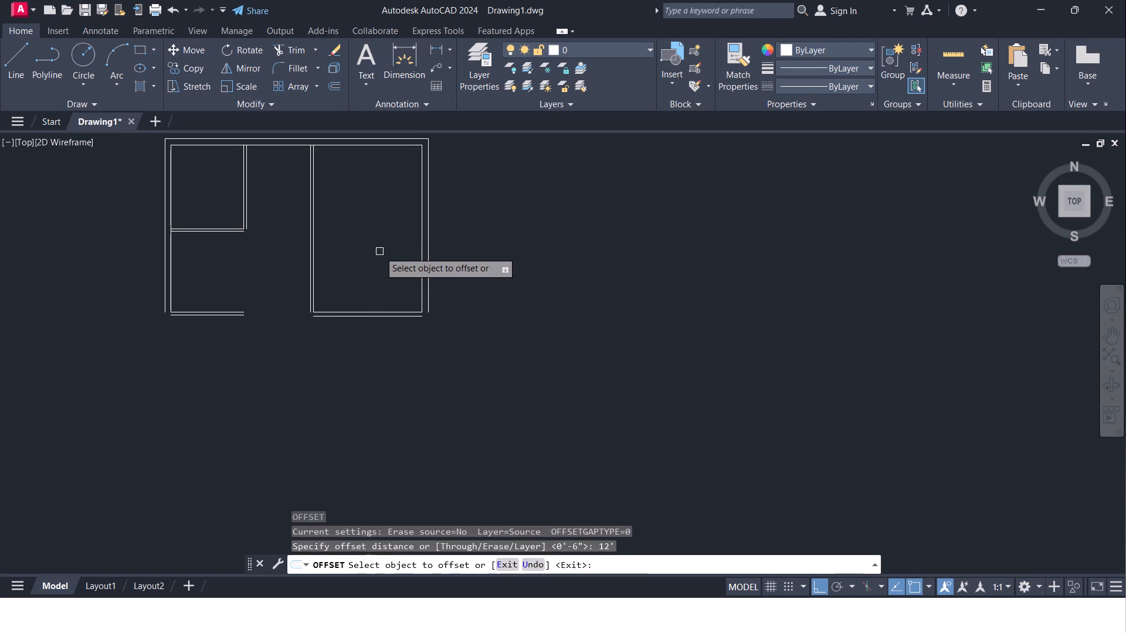
{"action": "left_click", "coordinate": [386, 148]}
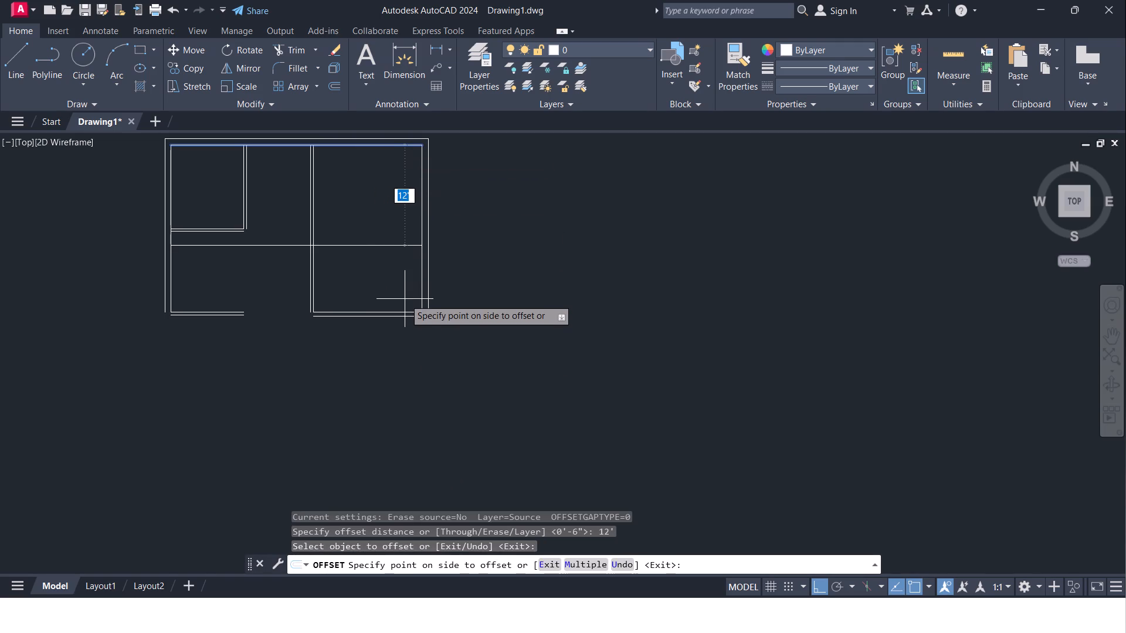
{"action": "left_click", "coordinate": [403, 300]}
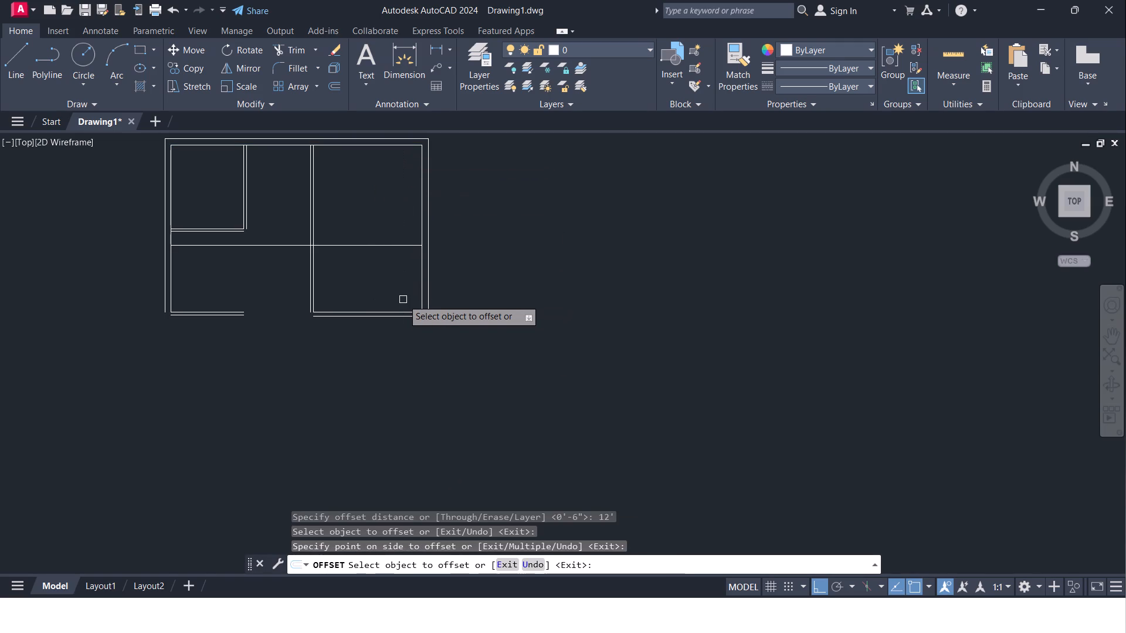
Offset the new horizontal line across the plan 4" downward as the wall thickness.
{"action": "key", "text": "Return"}
{"action": "key", "text": "Return"}
{"action": "type", "text": "4\""}
{"action": "key", "text": "Return"}
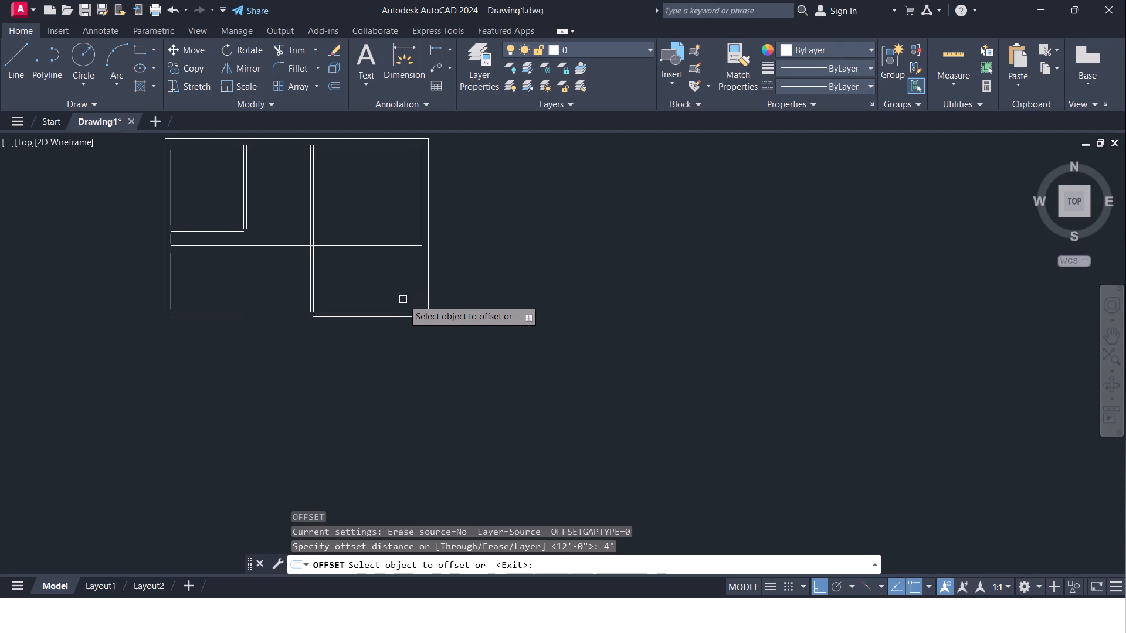
{"action": "left_click", "coordinate": [371, 247]}
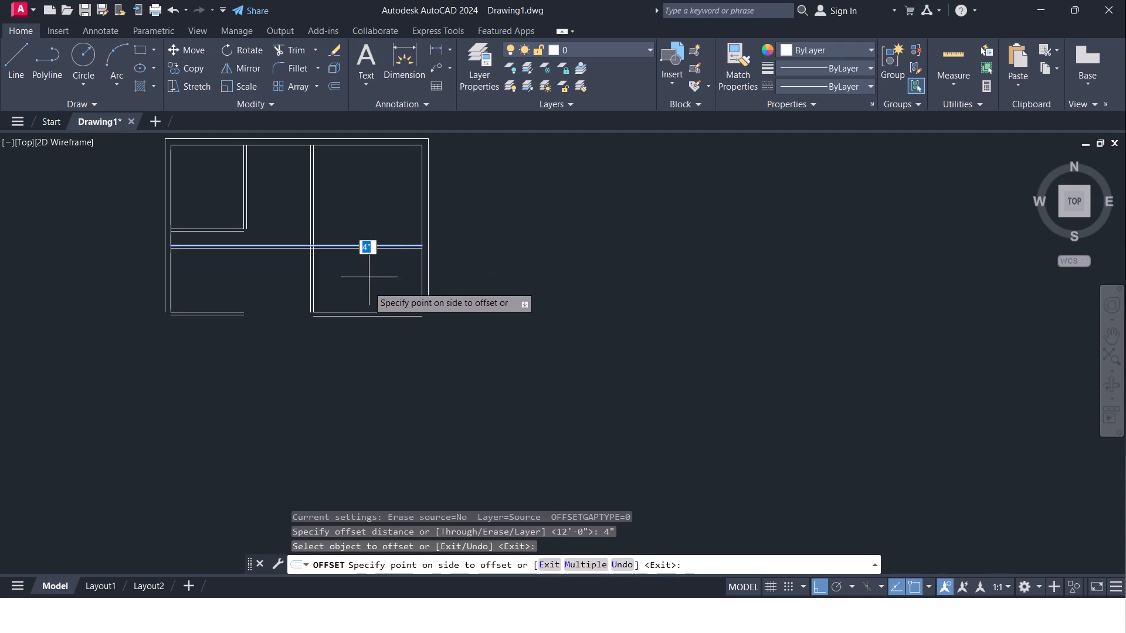
{"action": "left_click", "coordinate": [365, 305]}
{"action": "key", "text": "Escape"}
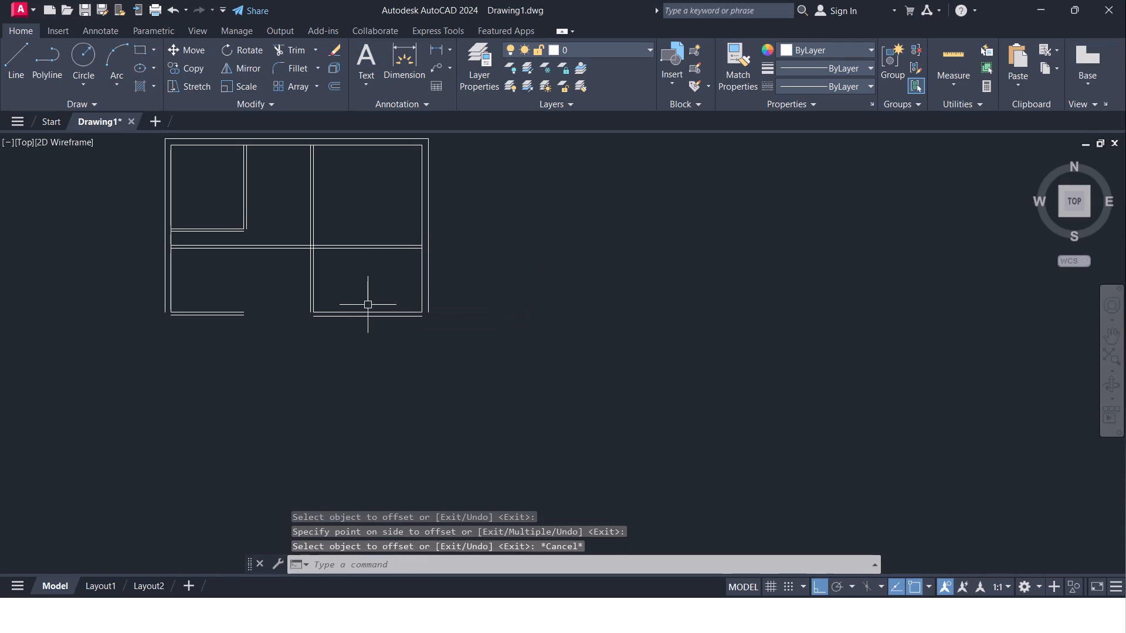
Trim the interior wall's two vertical lines and the right wall's inner line below the new horizontal wall.
{"action": "type", "text": "tr"}
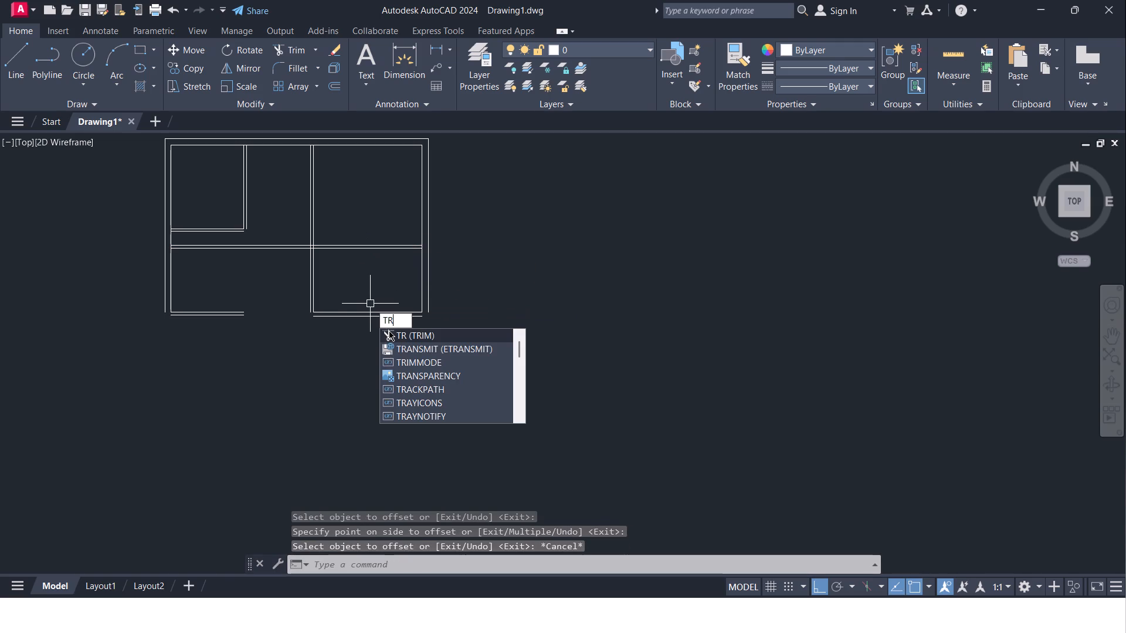
{"action": "key", "text": "Return"}
{"action": "key", "text": "Return"}
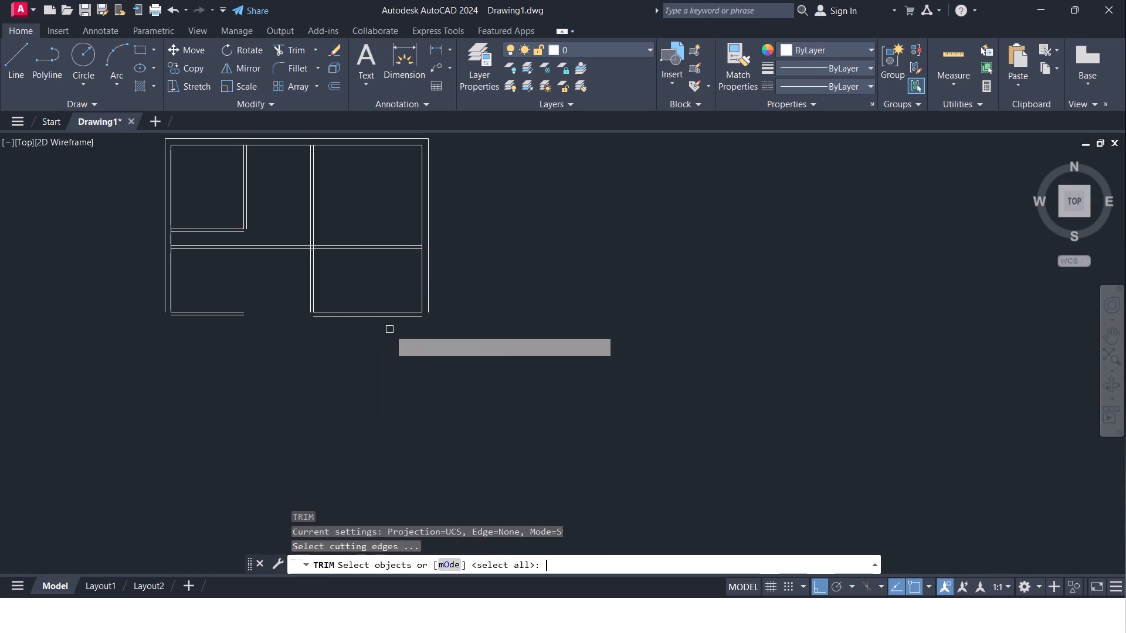
{"action": "left_click_drag", "start_coordinate": [261, 269], "coordinate": [638, 264]}
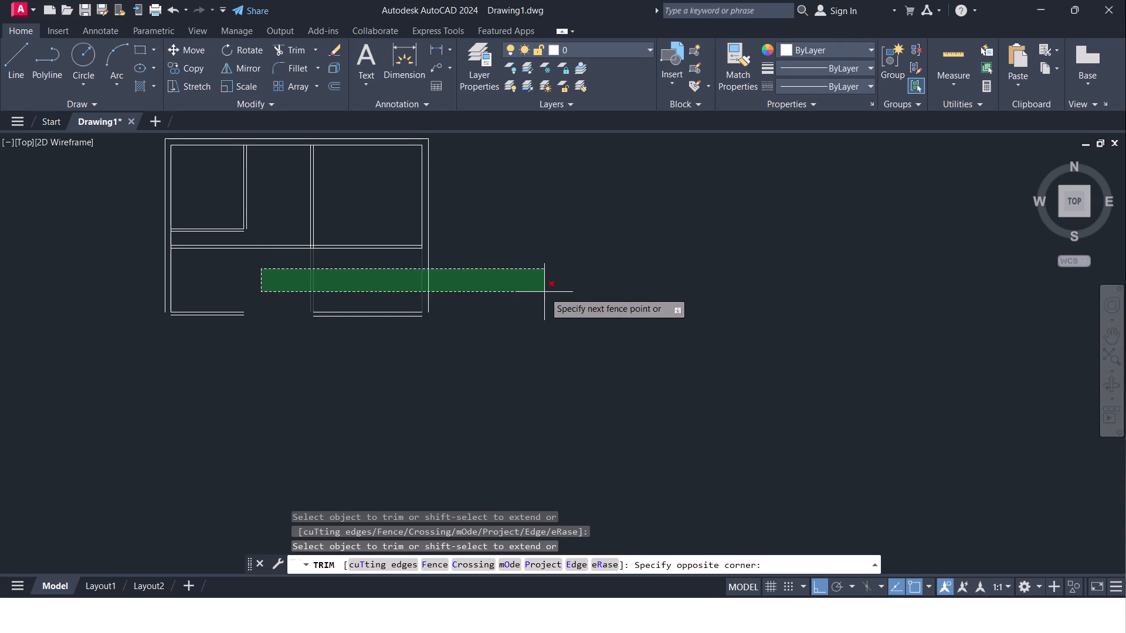
{"action": "left_click", "coordinate": [545, 292]}
{"action": "key", "text": "Escape"}
Delete the two leftover horizontal lines at the bottom of the right room.
{"action": "left_click_drag", "start_coordinate": [307, 275], "coordinate": [311, 281]}
{"action": "left_click", "coordinate": [423, 376]}
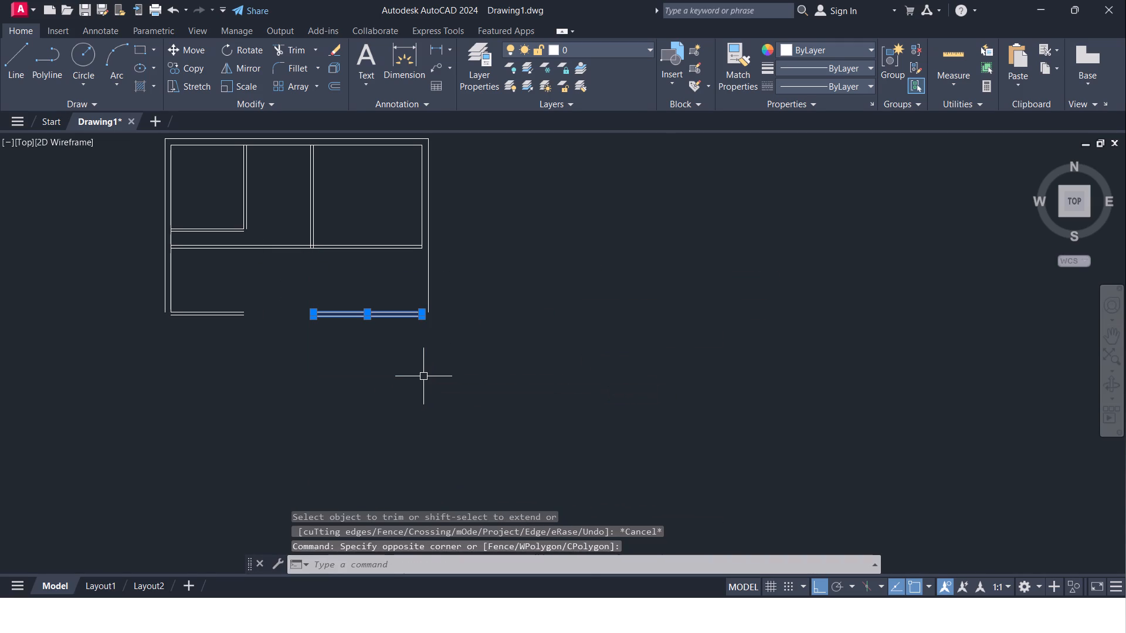
{"action": "key", "text": "Delete"}
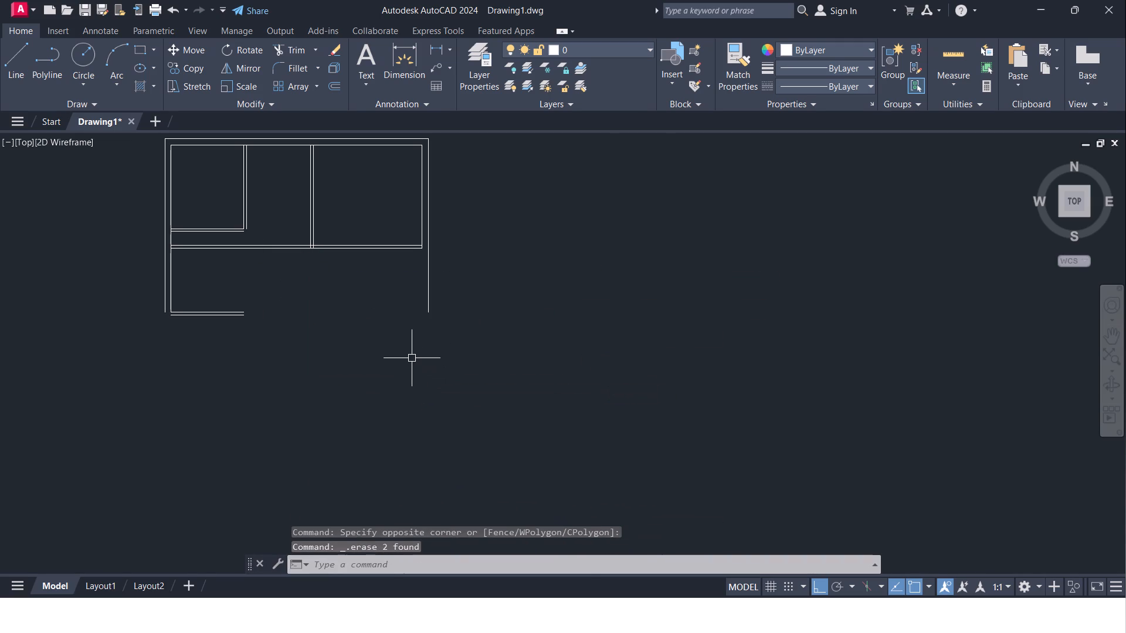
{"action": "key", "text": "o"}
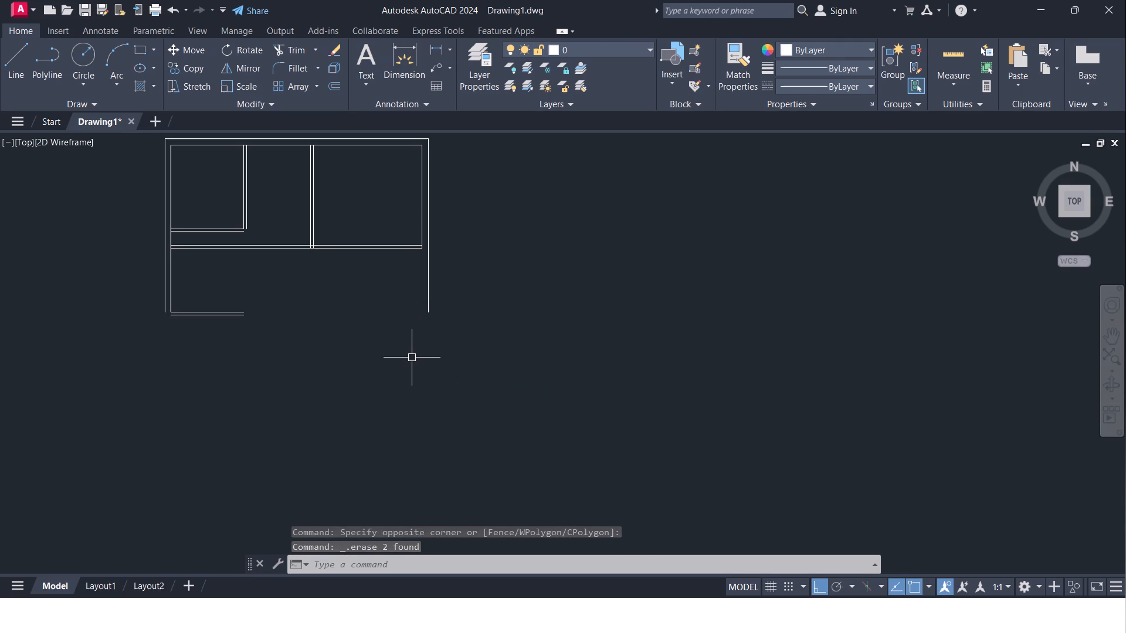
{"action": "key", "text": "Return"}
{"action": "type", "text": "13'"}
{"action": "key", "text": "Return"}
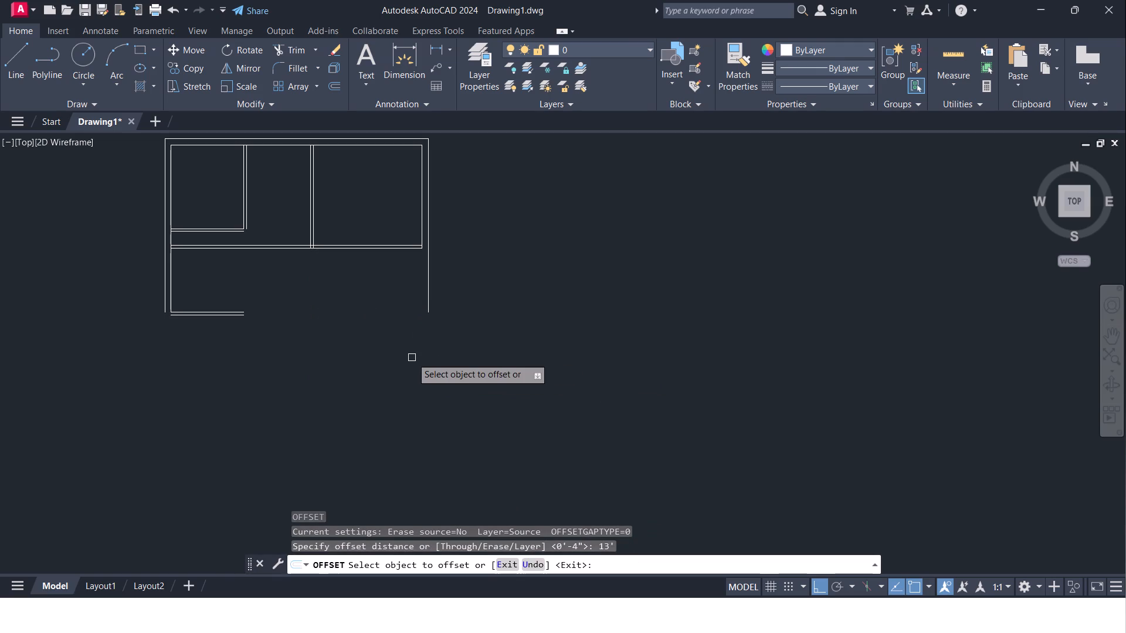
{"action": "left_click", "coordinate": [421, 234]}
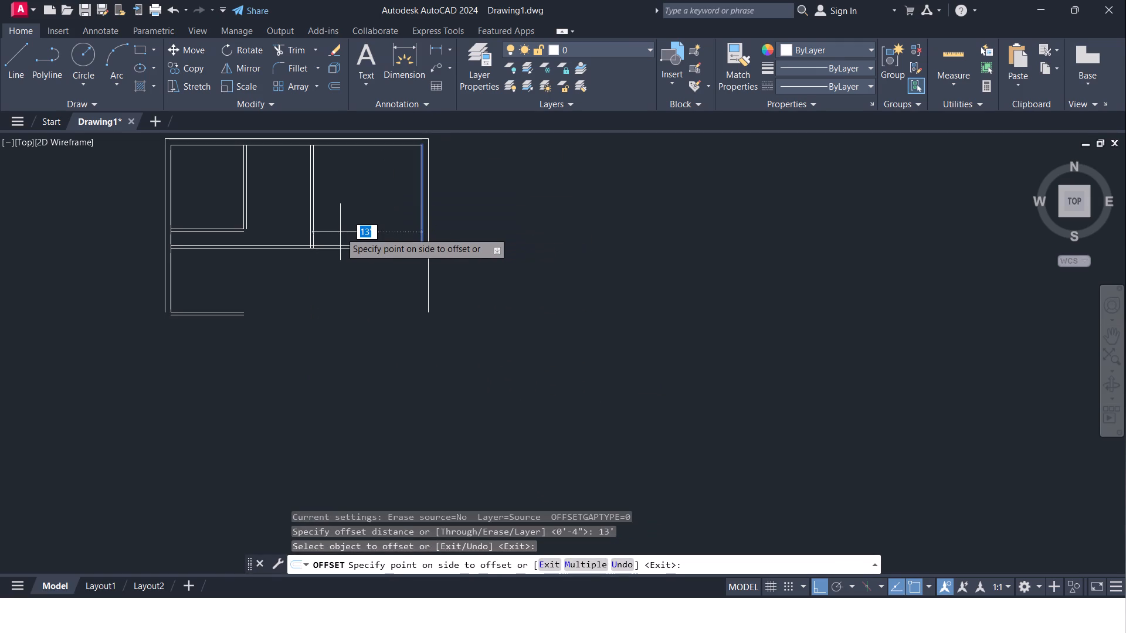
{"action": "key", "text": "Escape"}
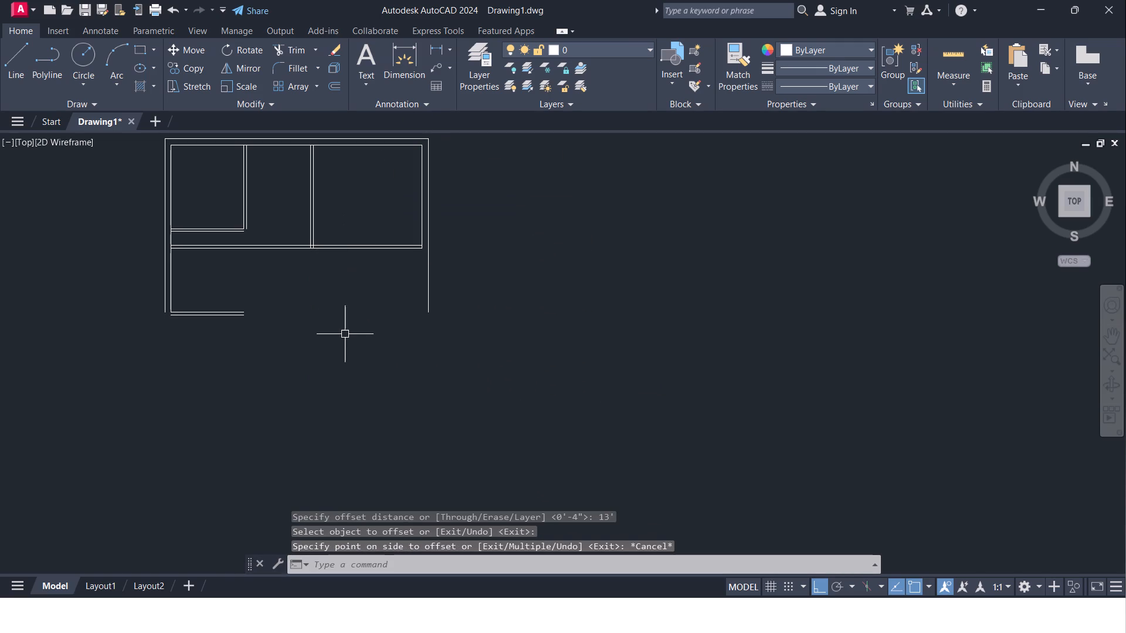
Offset the lower line of the horizontal wall across the plan 8'4" downward.
{"action": "key", "text": "o"}
{"action": "key", "text": "Return"}
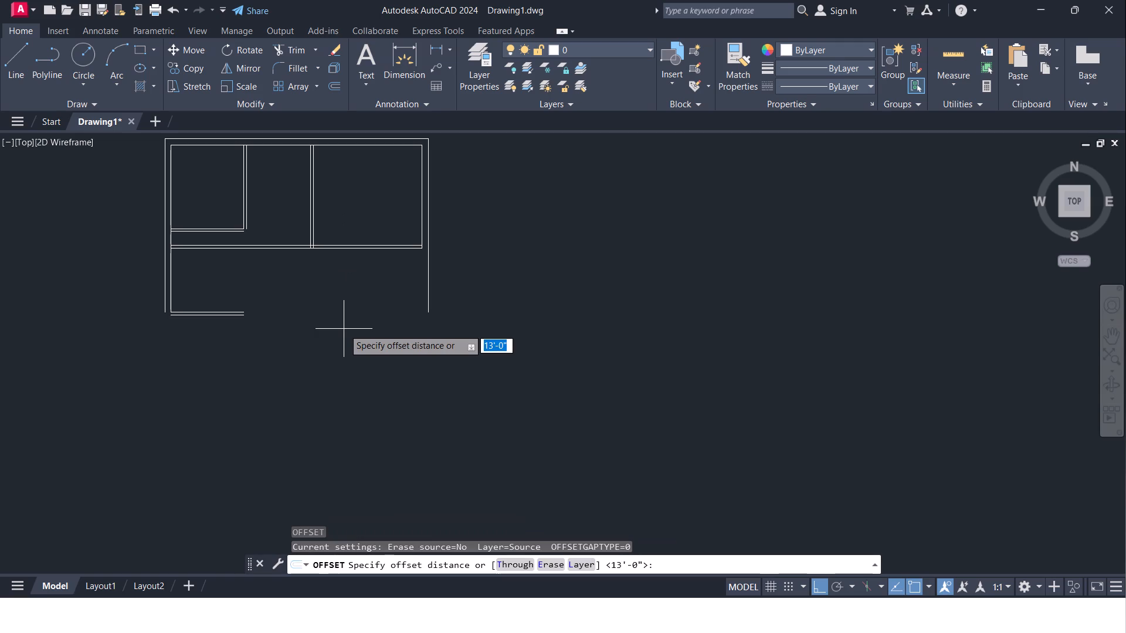
{"action": "type", "text": "8'4\""}
{"action": "key", "text": "Return"}
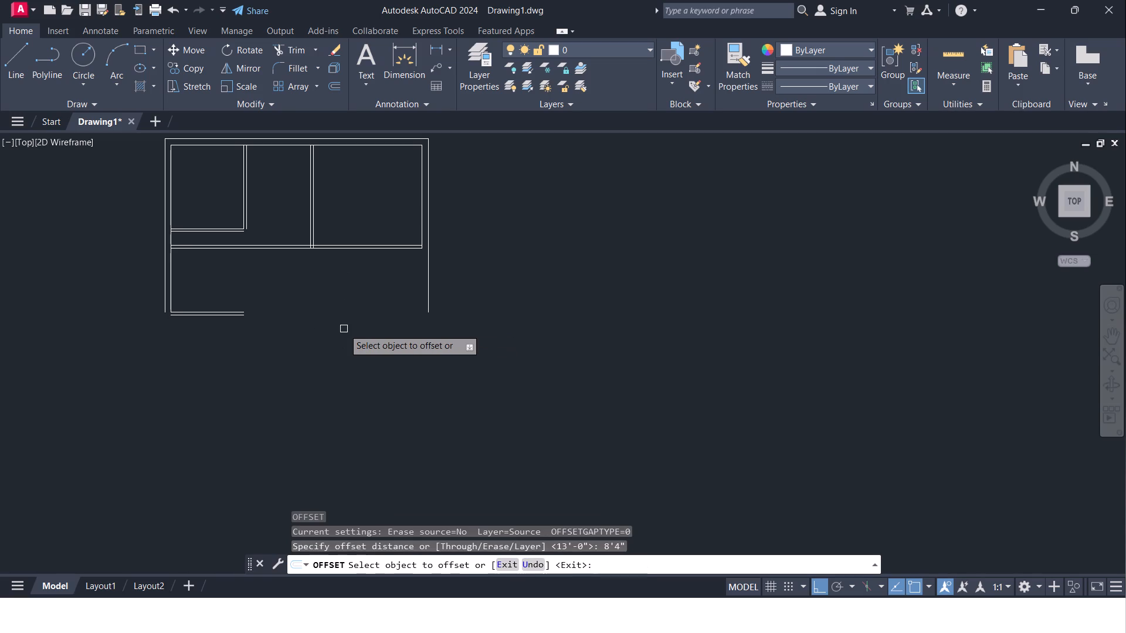
{"action": "left_click", "coordinate": [368, 251]}
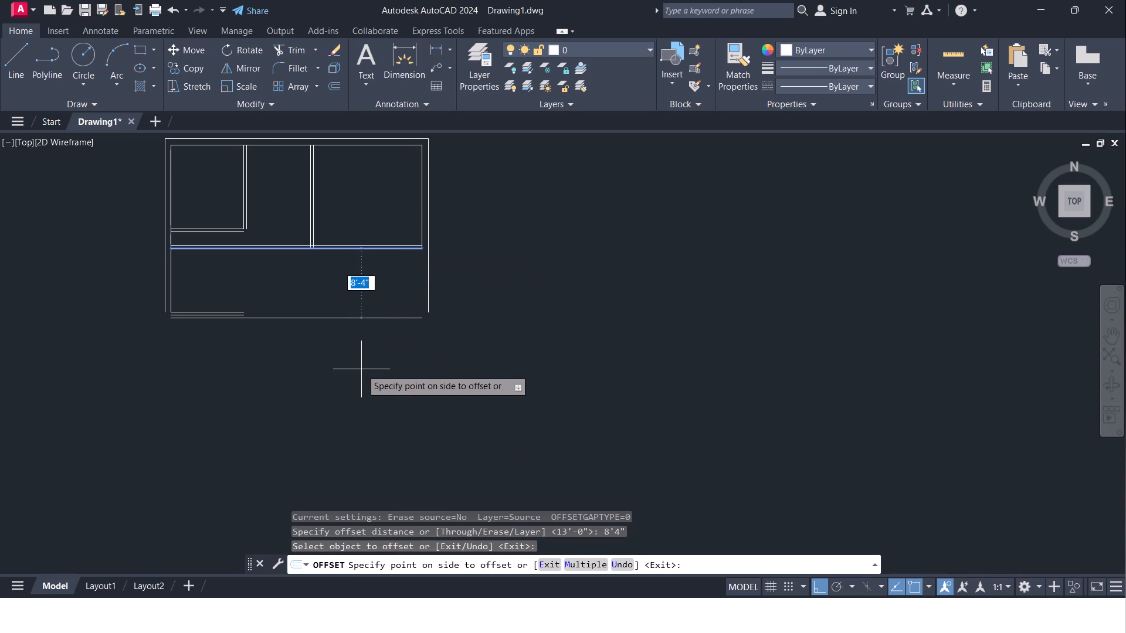
{"action": "left_click", "coordinate": [361, 369]}
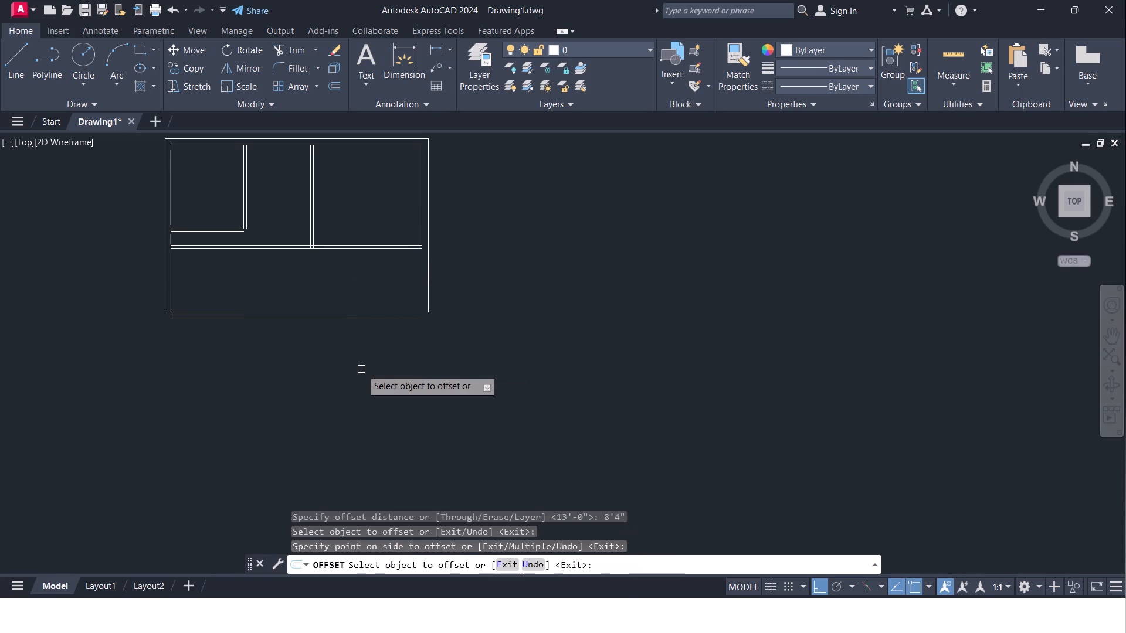
Offset the new bottom horizontal line 9" downward as the outer wall thickness.
{"action": "key", "text": "Return"}
{"action": "key", "text": "Return"}
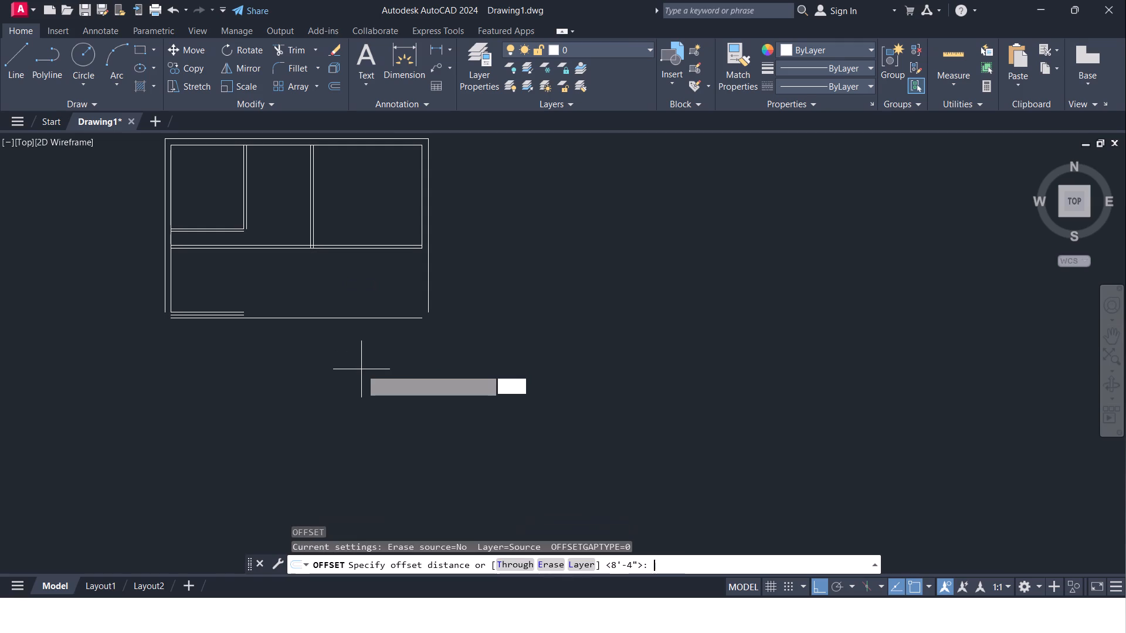
{"action": "key", "text": "9"}
{"action": "key", "text": "shift+quotedbl"}
{"action": "key", "text": "Return"}
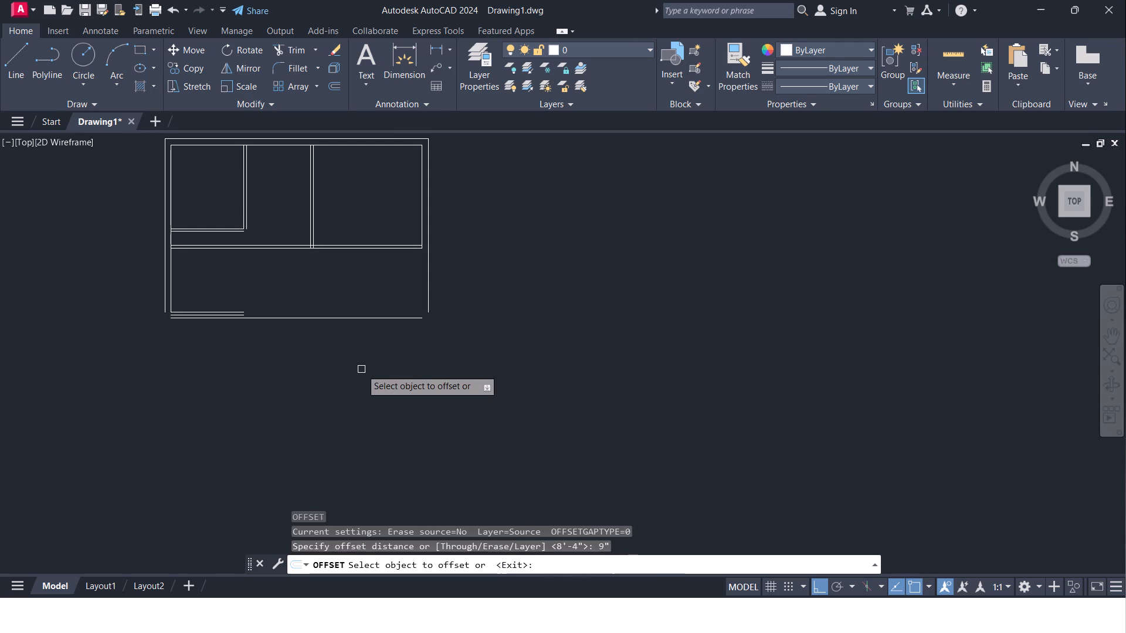
{"action": "left_click", "coordinate": [385, 316]}
{"action": "left_click", "coordinate": [391, 409]}
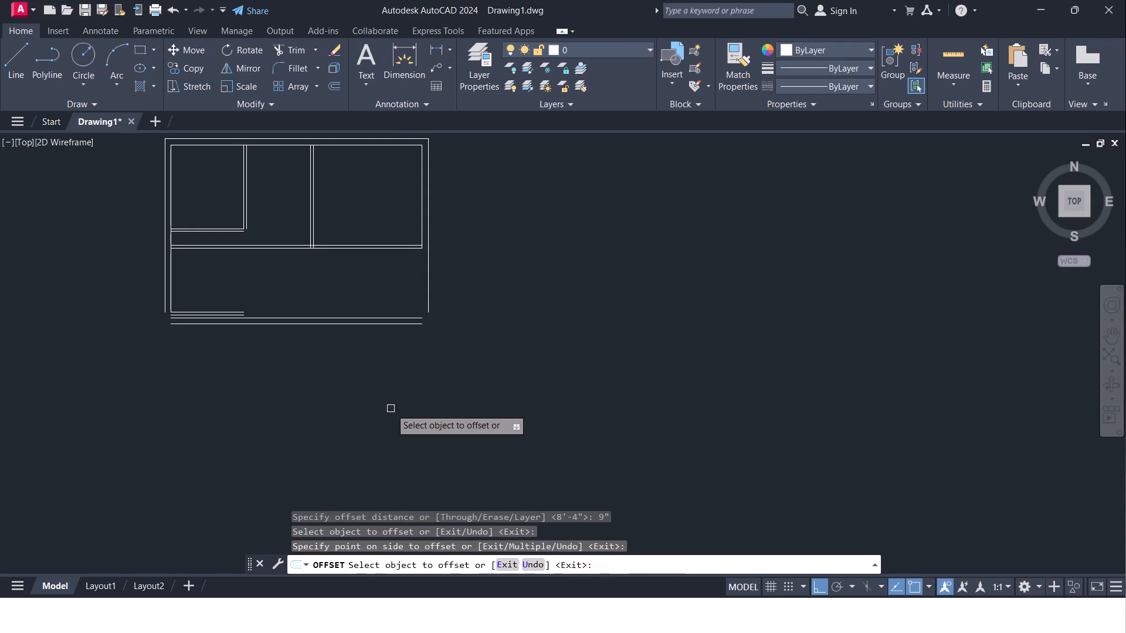
{"action": "key", "text": "Escape"}
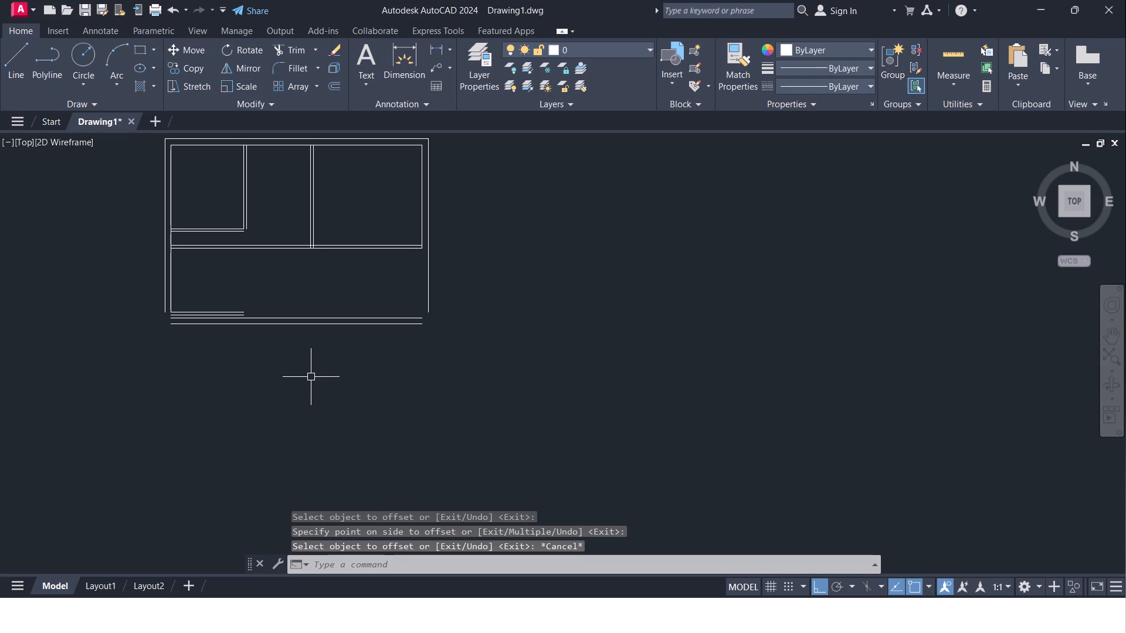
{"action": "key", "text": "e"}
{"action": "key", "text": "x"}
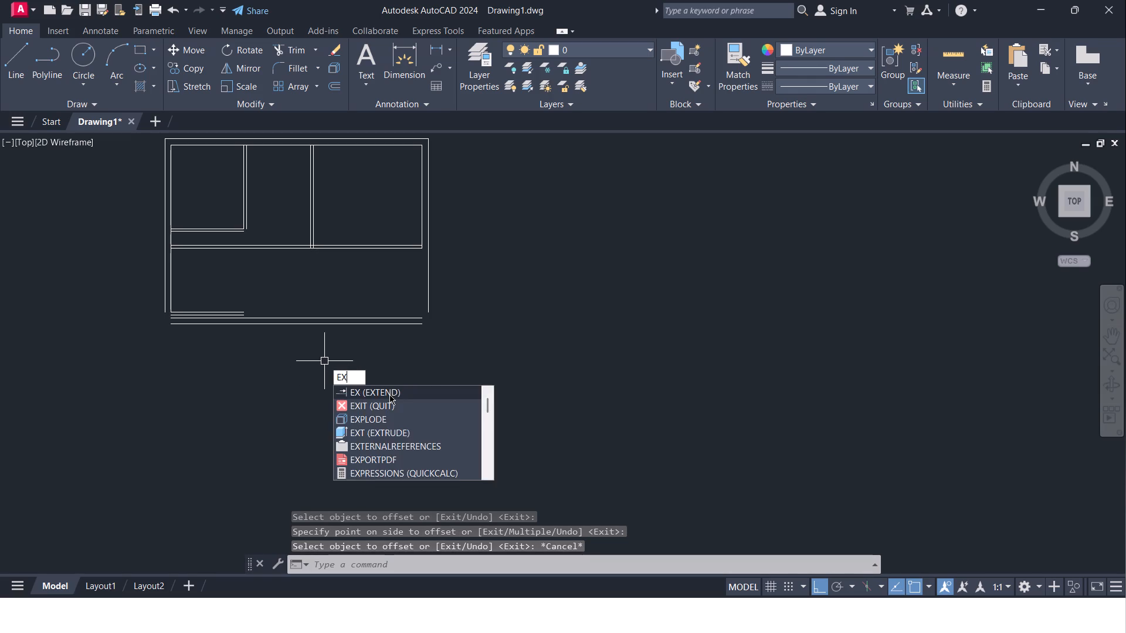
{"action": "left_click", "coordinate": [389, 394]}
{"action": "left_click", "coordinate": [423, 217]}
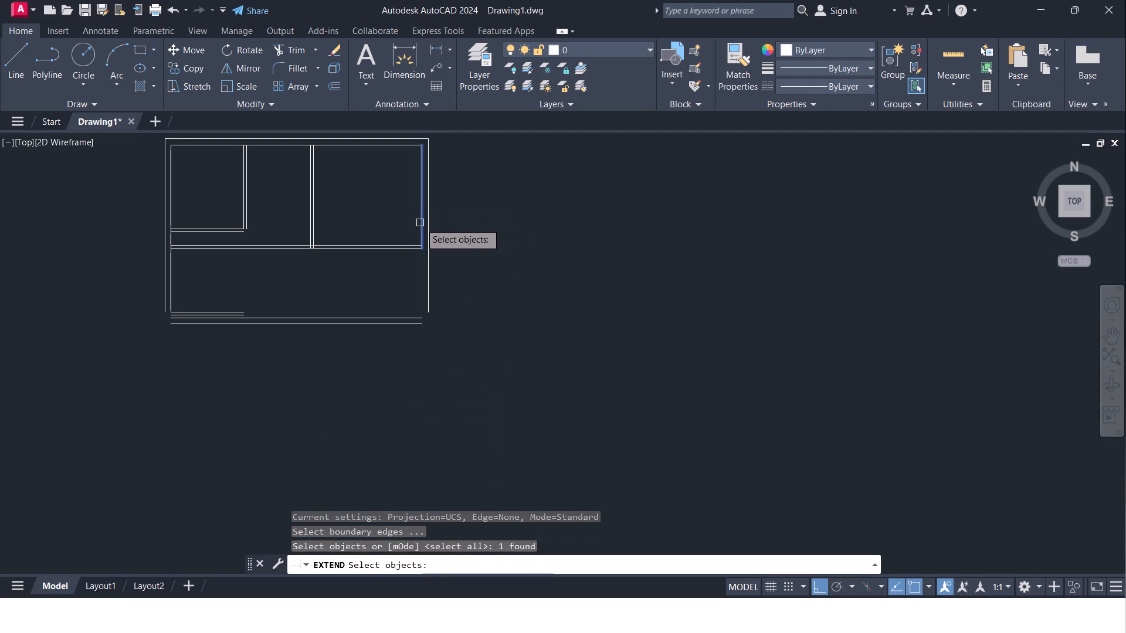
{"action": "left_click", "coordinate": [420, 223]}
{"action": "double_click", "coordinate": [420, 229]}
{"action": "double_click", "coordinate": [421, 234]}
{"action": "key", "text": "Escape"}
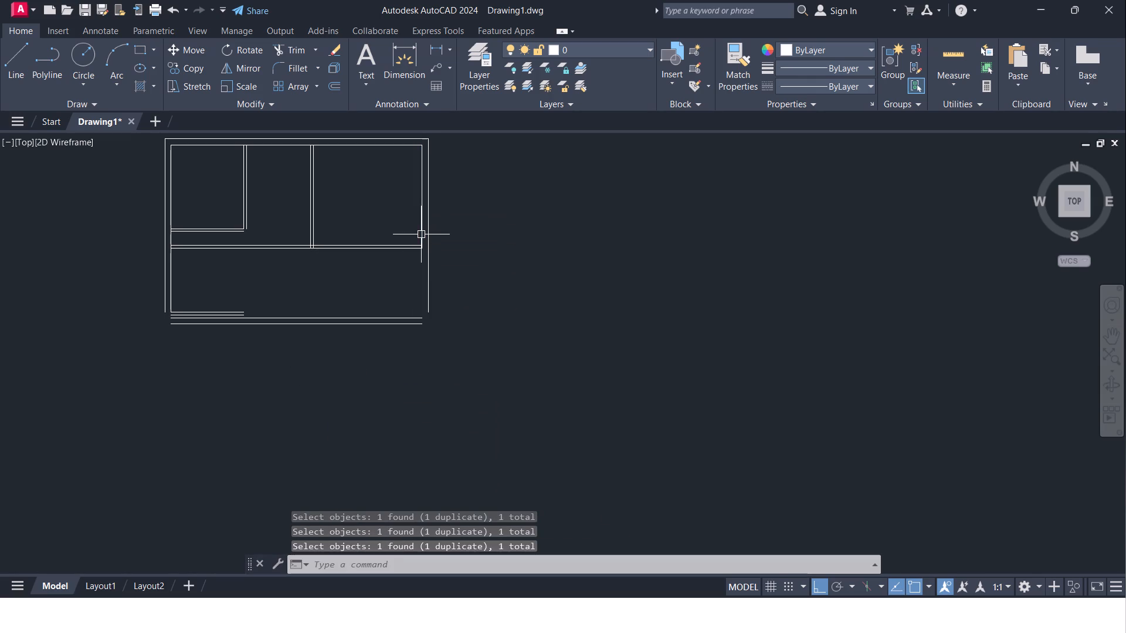
Stretch the lower end of the right wall's inner line down to the inner line of the new bottom wall.
{"action": "left_click", "coordinate": [421, 234]}
{"action": "left_click", "coordinate": [420, 251]}
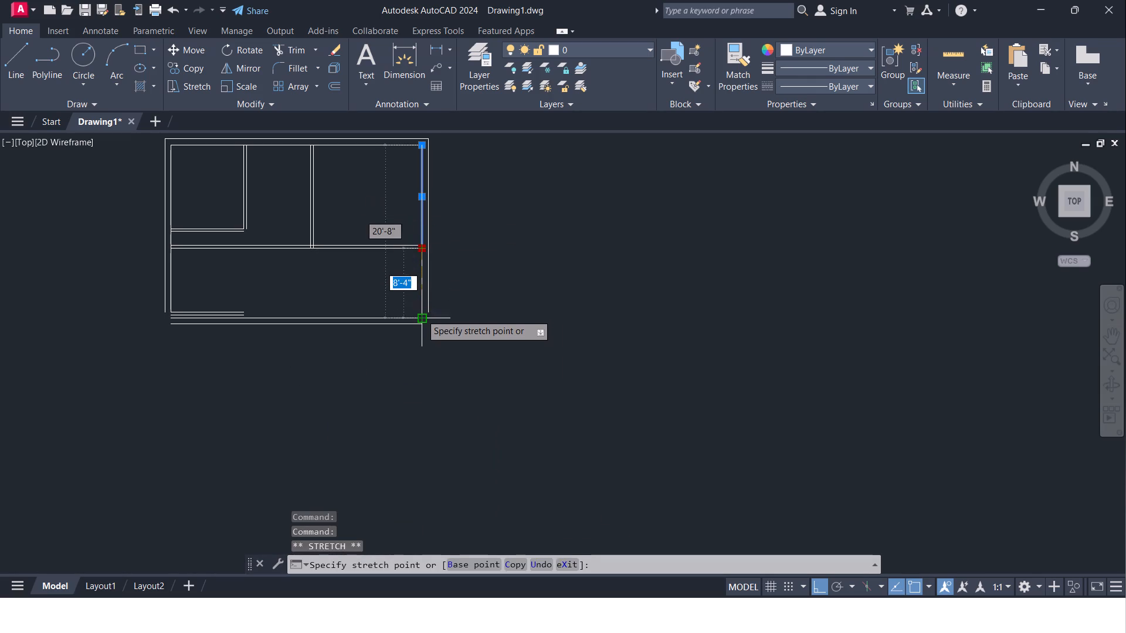
{"action": "left_click", "coordinate": [421, 314]}
{"action": "key", "text": "Escape"}
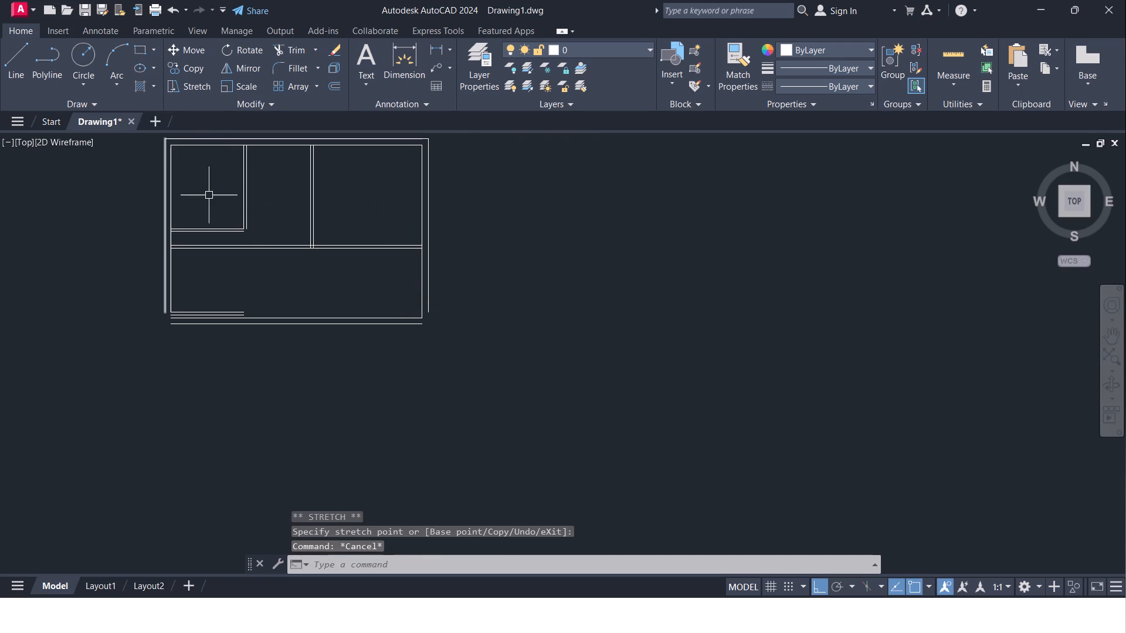
{"action": "left_click", "coordinate": [389, 322]}
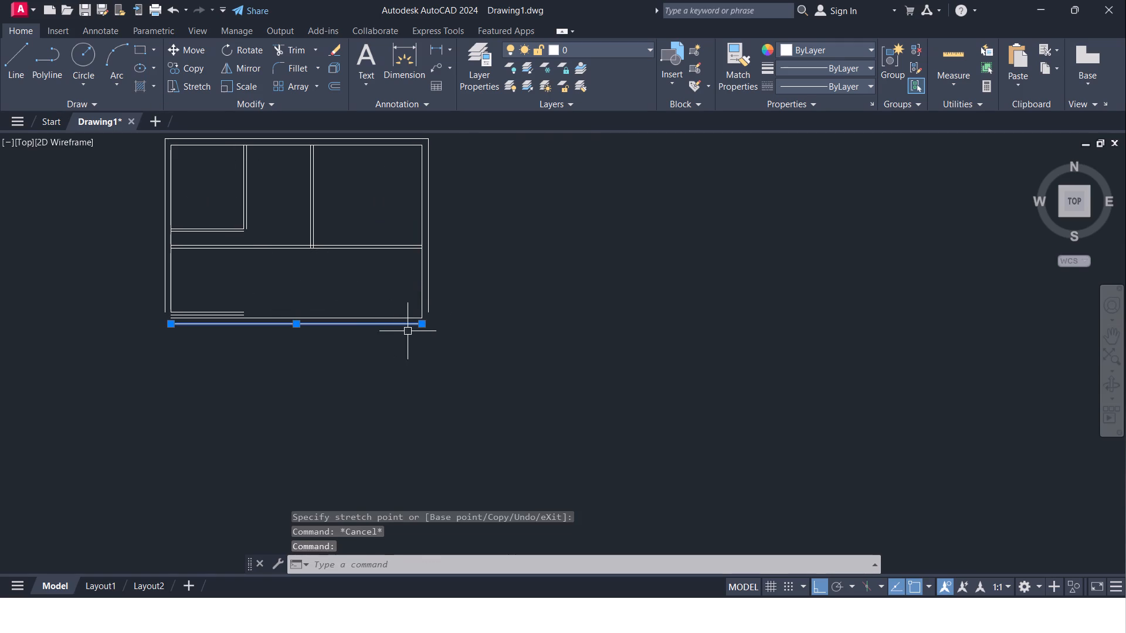
{"action": "key", "text": "Escape"}
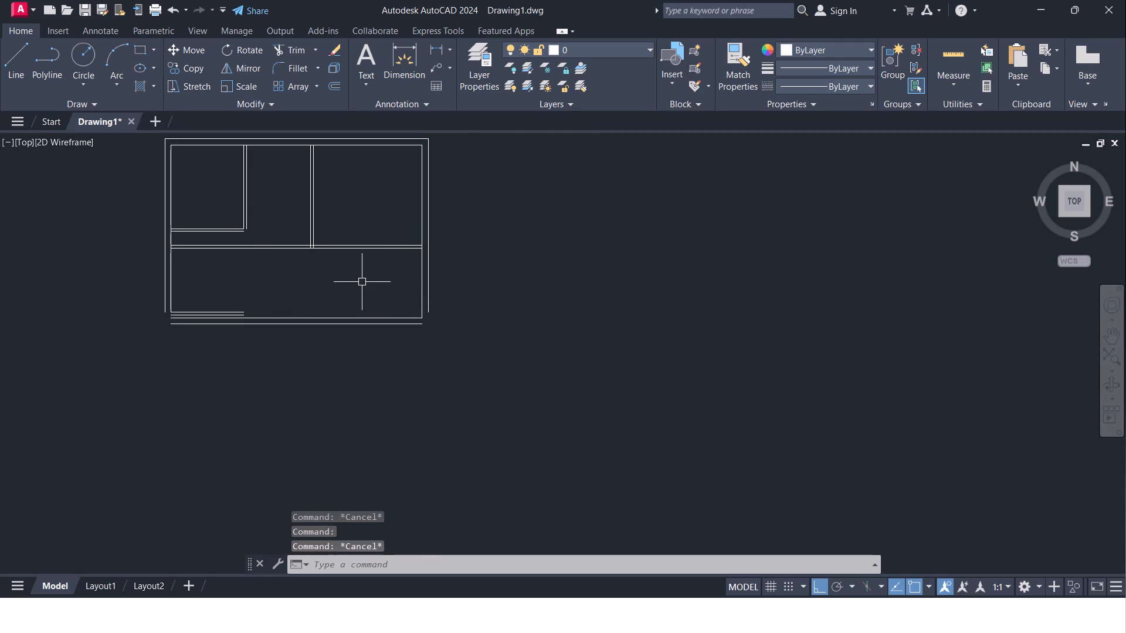
Offset the right wall's inner line 11' to the left to place a new room divider.
{"action": "key", "text": "o"}
{"action": "key", "text": "Return"}
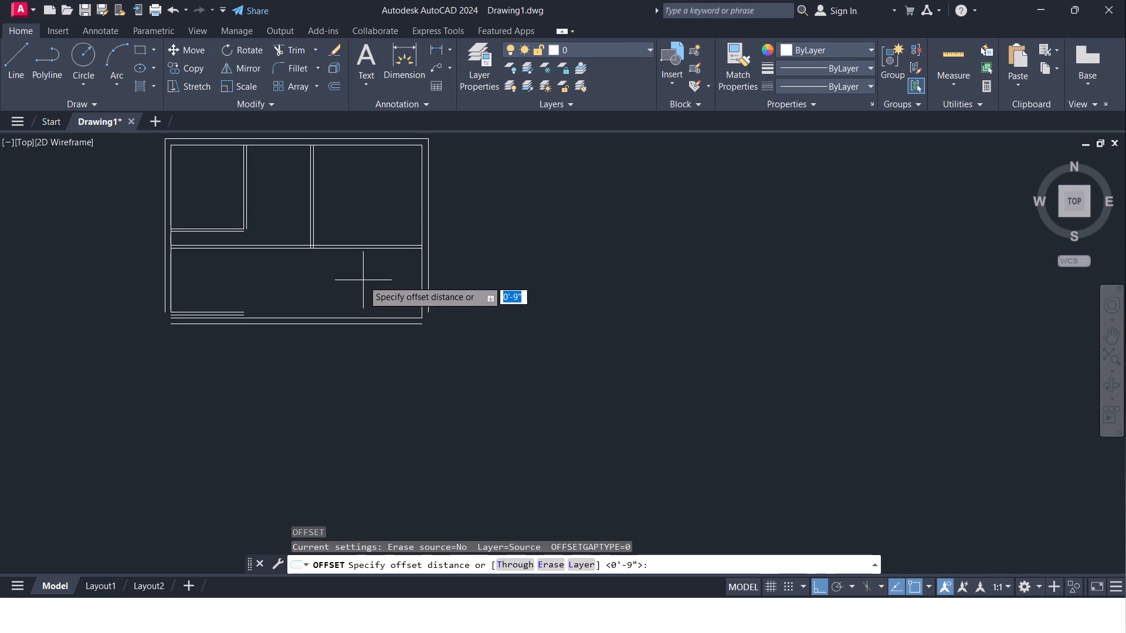
{"action": "type", "text": "11'"}
{"action": "key", "text": "Return"}
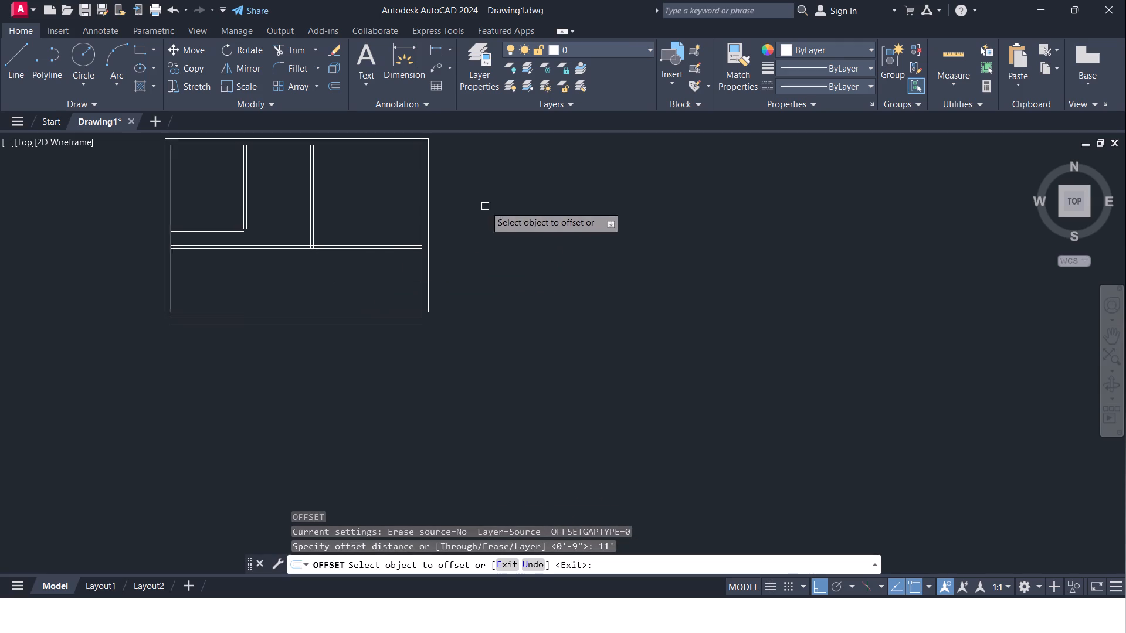
{"action": "left_click", "coordinate": [423, 281]}
{"action": "left_click", "coordinate": [295, 283]}
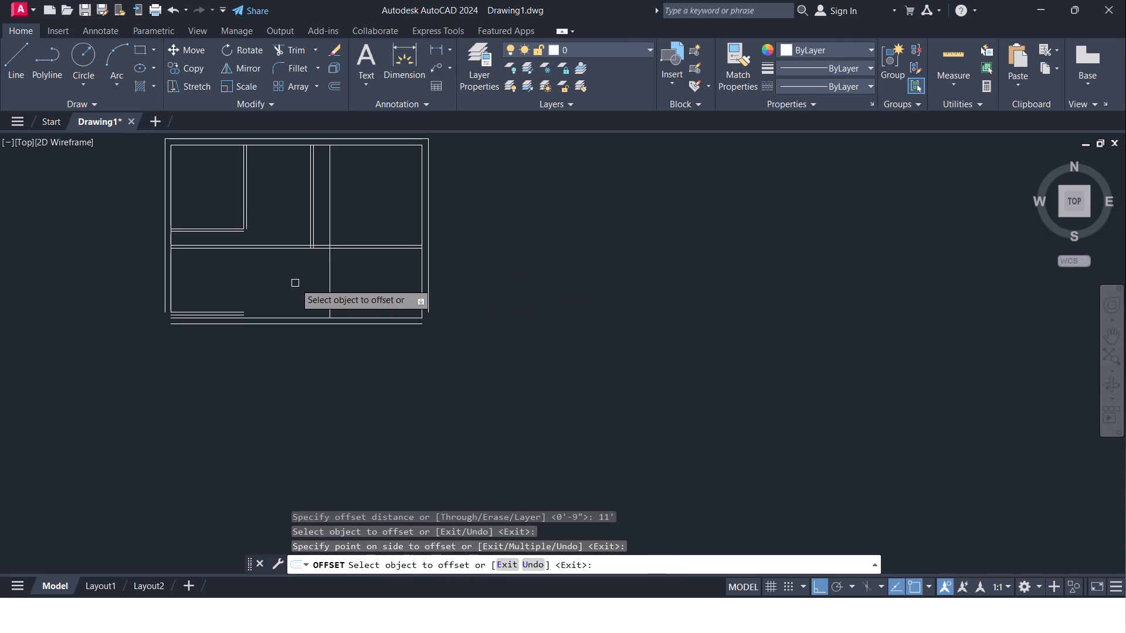
{"action": "key", "text": "Escape"}
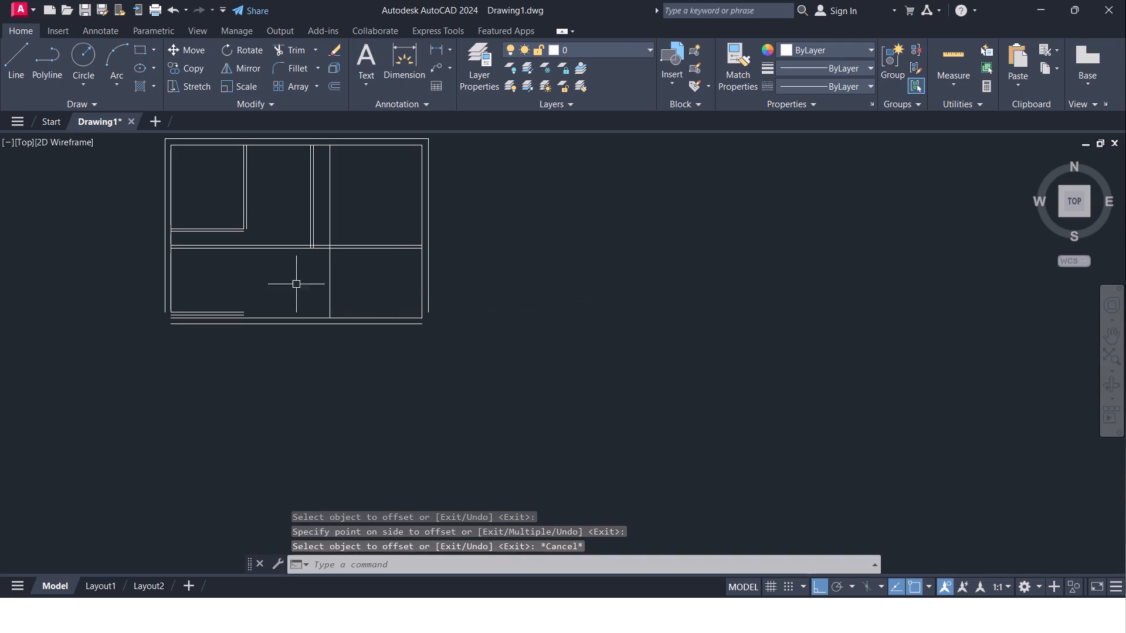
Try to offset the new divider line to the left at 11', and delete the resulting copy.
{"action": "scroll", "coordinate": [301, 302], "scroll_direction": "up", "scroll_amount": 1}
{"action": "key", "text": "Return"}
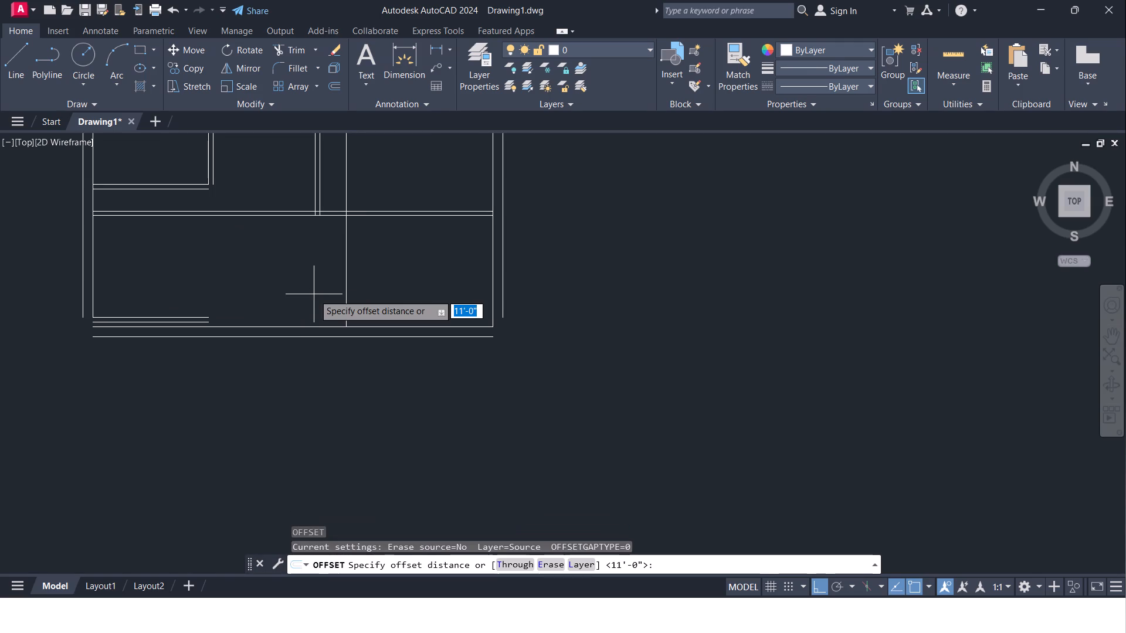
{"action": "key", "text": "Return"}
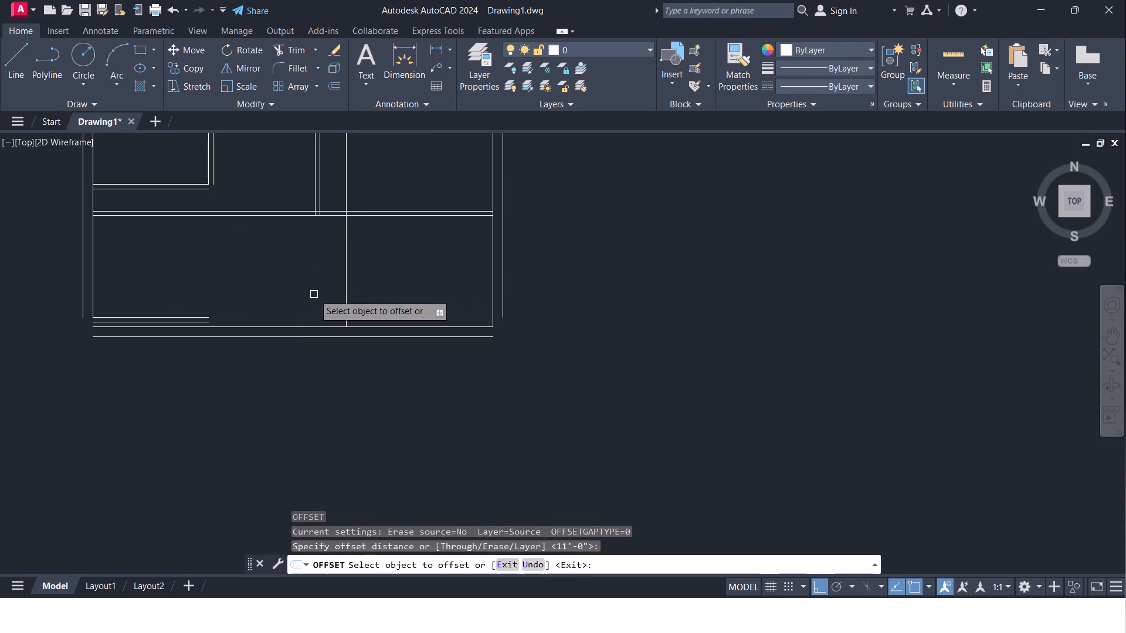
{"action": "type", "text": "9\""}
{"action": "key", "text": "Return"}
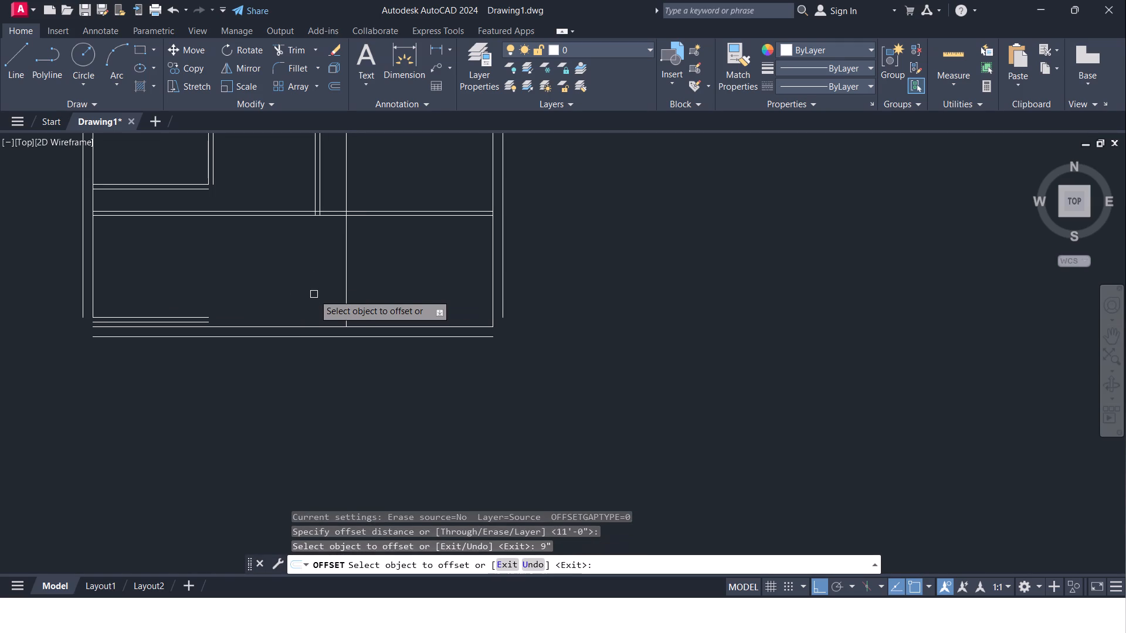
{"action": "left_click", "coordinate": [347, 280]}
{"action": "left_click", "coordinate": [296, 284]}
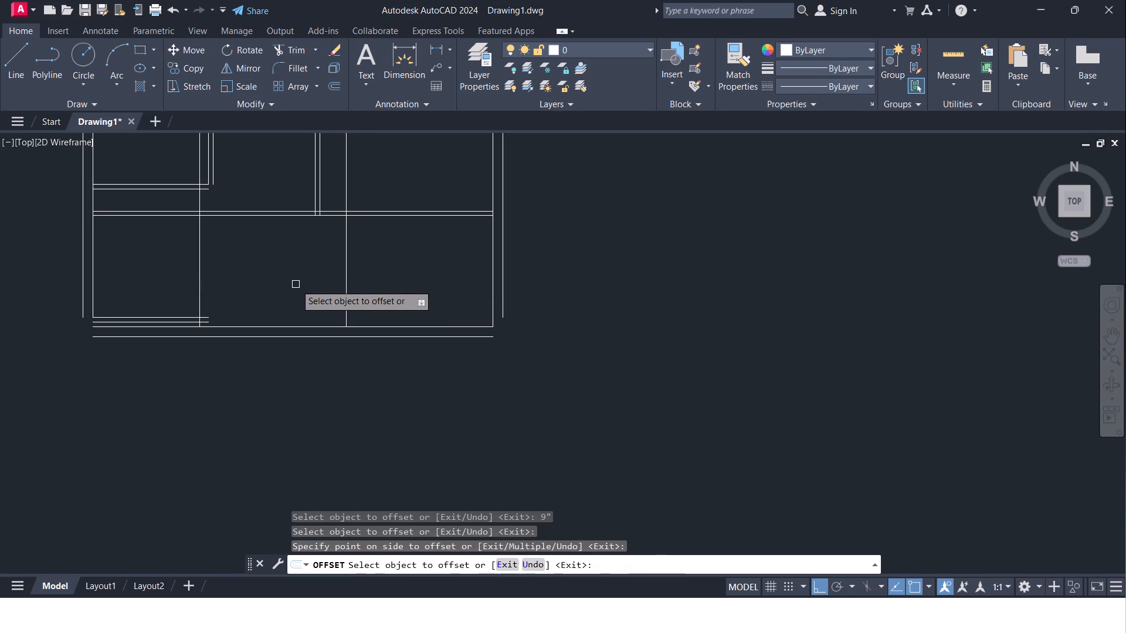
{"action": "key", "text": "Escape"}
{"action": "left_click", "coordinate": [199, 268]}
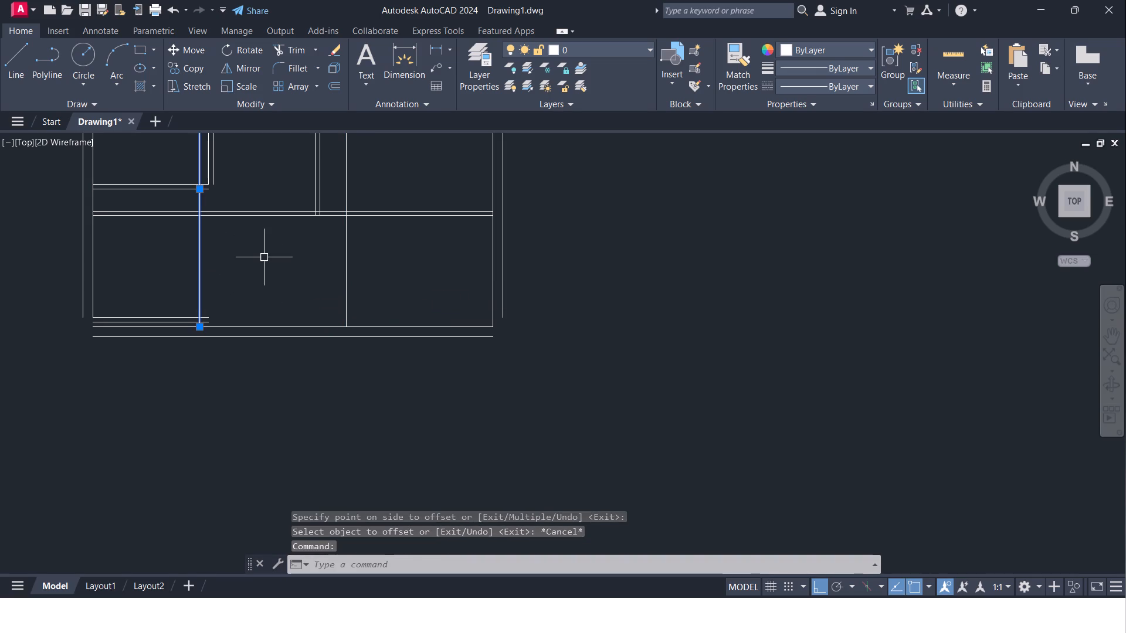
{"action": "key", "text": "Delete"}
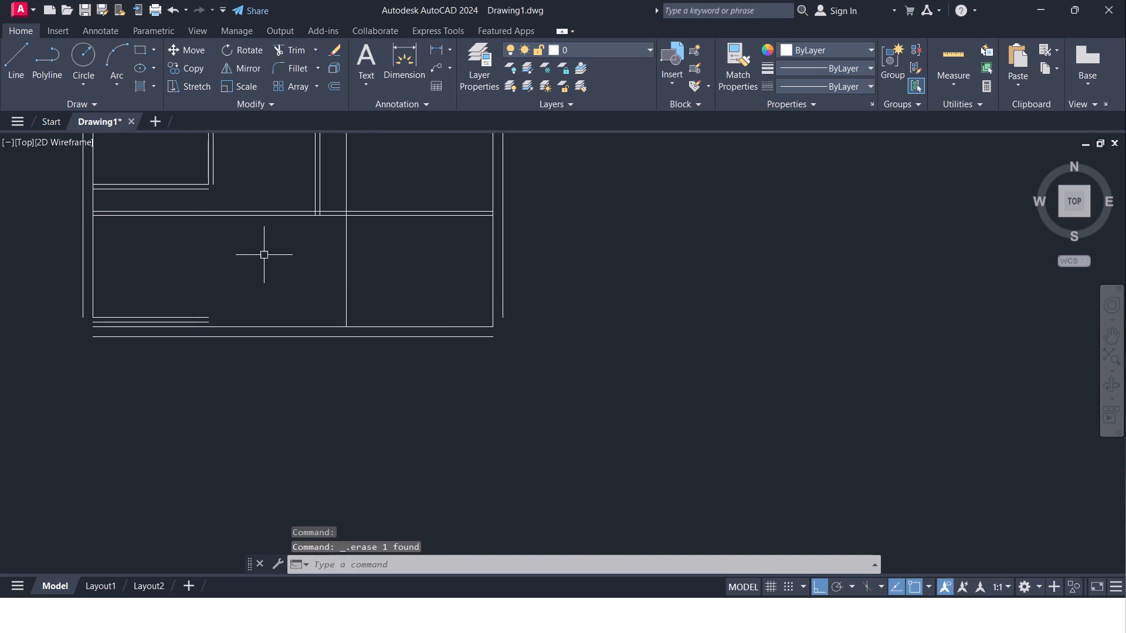
Offset the new vertical divider line 9" to the left as the wall thickness.
{"action": "key", "text": "o"}
{"action": "key", "text": "Return"}
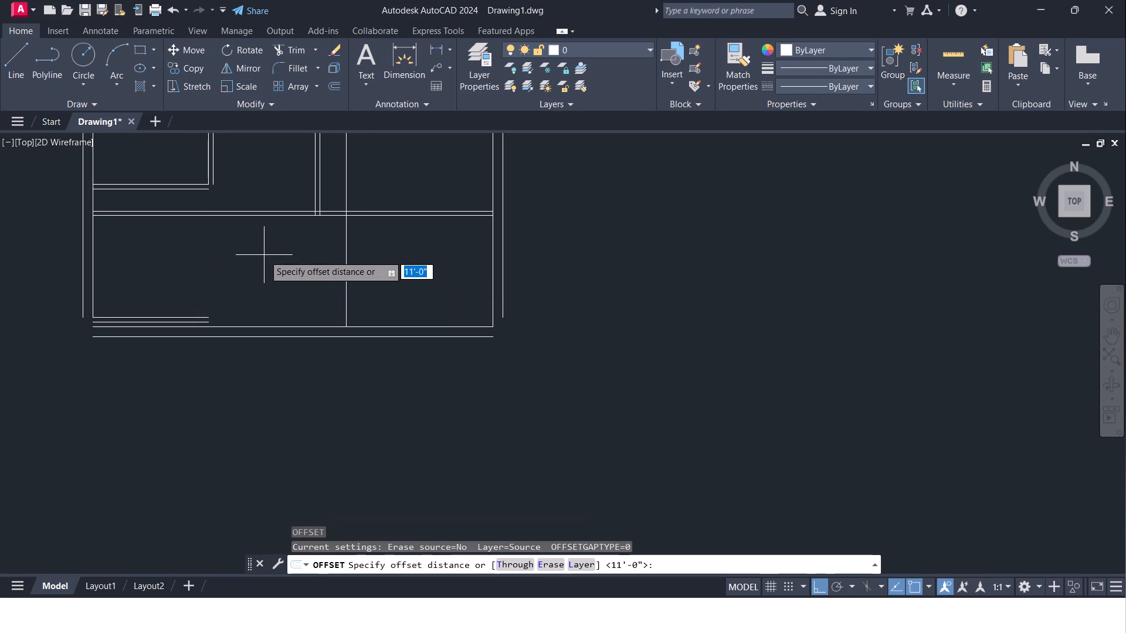
{"action": "key", "text": "9"}
{"action": "key", "text": "shift+quotedbl"}
{"action": "key", "text": "Return"}
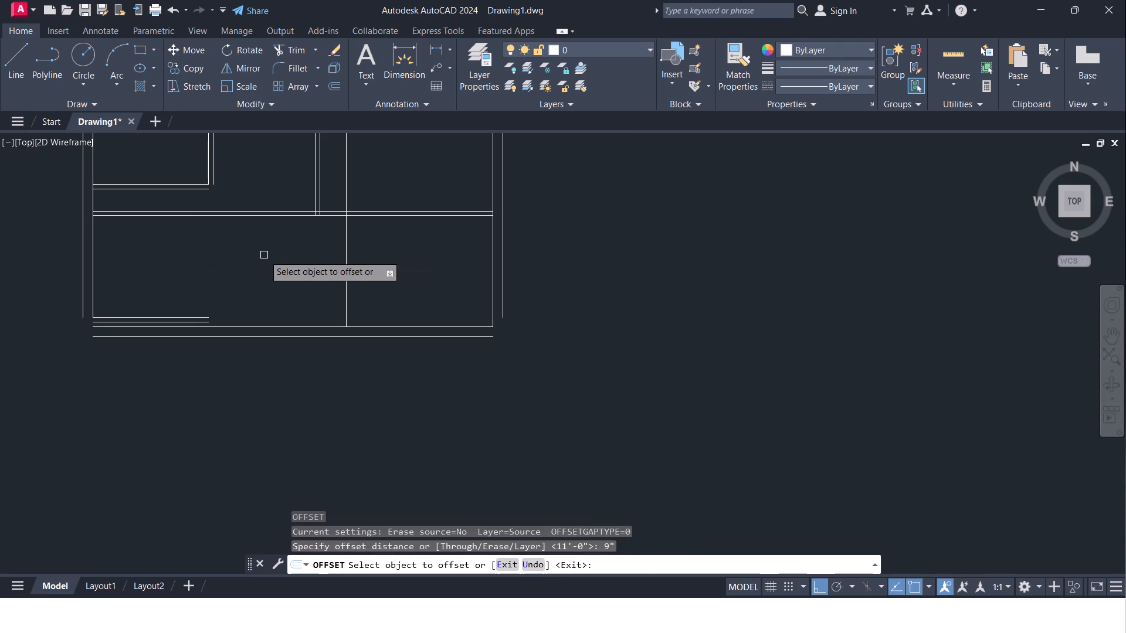
{"action": "left_click", "coordinate": [345, 271]}
{"action": "left_click", "coordinate": [309, 284]}
{"action": "key", "text": "Escape"}
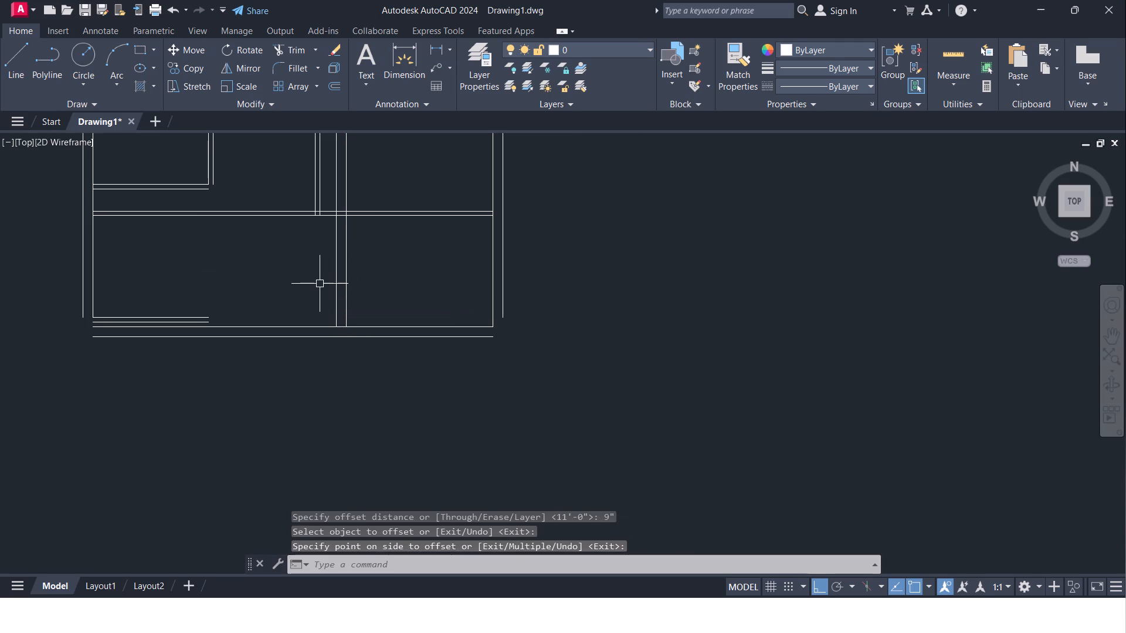
Trim both vertical lines of the new 9" divider wall above the horizontal wall across the plan.
{"action": "type", "text": "tr"}
{"action": "key", "text": "Return"}
{"action": "key", "text": "Return"}
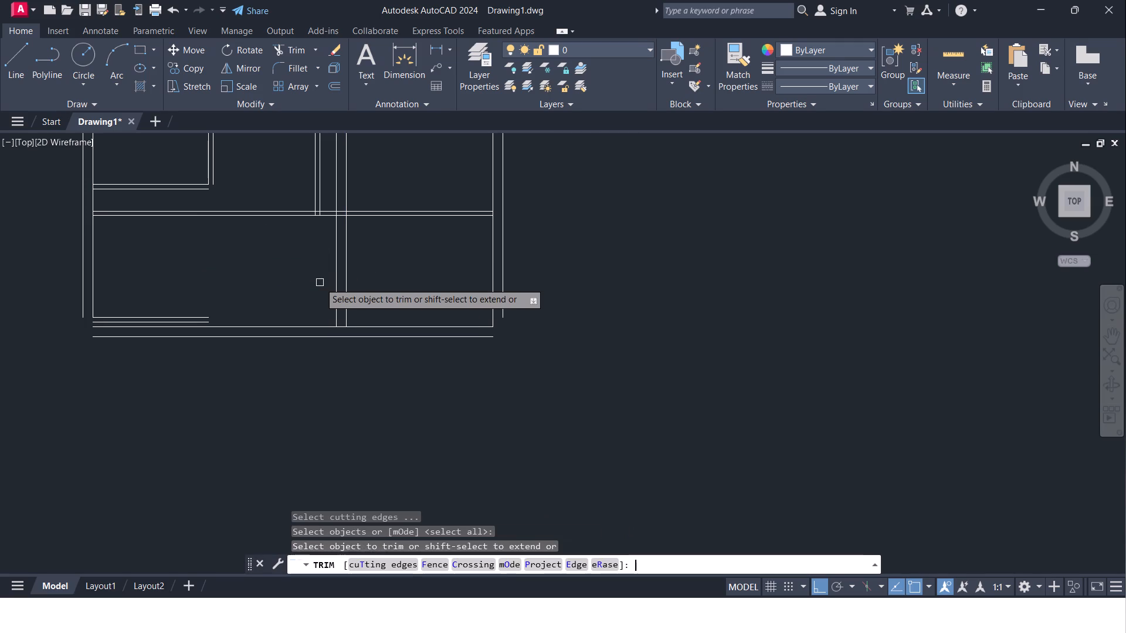
{"action": "scroll", "coordinate": [220, 222], "scroll_direction": "down", "scroll_amount": 2}
{"action": "middle_click_drag", "start_coordinate": [219, 237], "coordinate": [214, 274]}
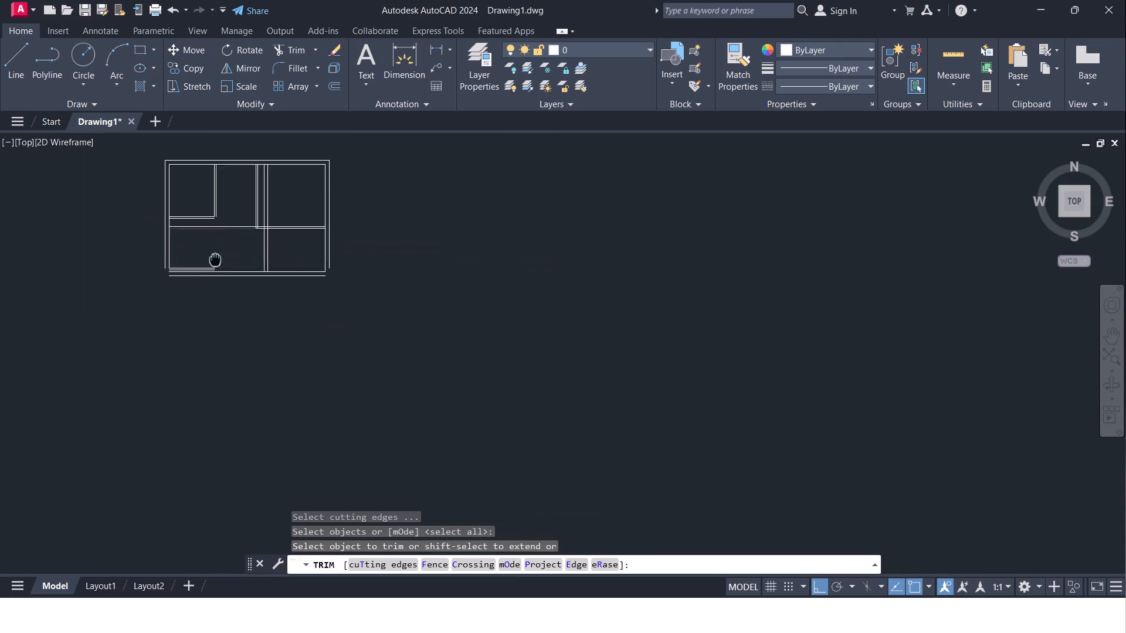
{"action": "middle_click_drag", "start_coordinate": [214, 274], "coordinate": [212, 286]}
{"action": "scroll", "coordinate": [218, 281], "scroll_direction": "up", "scroll_amount": 3}
{"action": "left_click", "coordinate": [381, 199]}
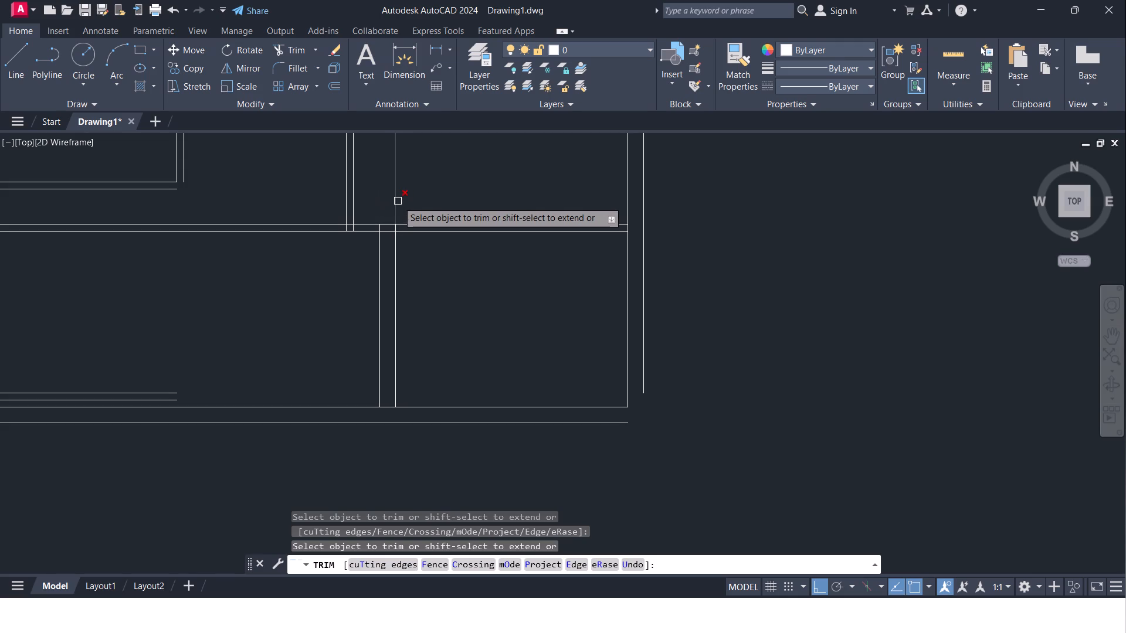
{"action": "left_click", "coordinate": [398, 201]}
{"action": "scroll", "coordinate": [394, 203], "scroll_direction": "down", "scroll_amount": 2}
{"action": "middle_click_drag", "start_coordinate": [394, 203], "coordinate": [386, 233]}
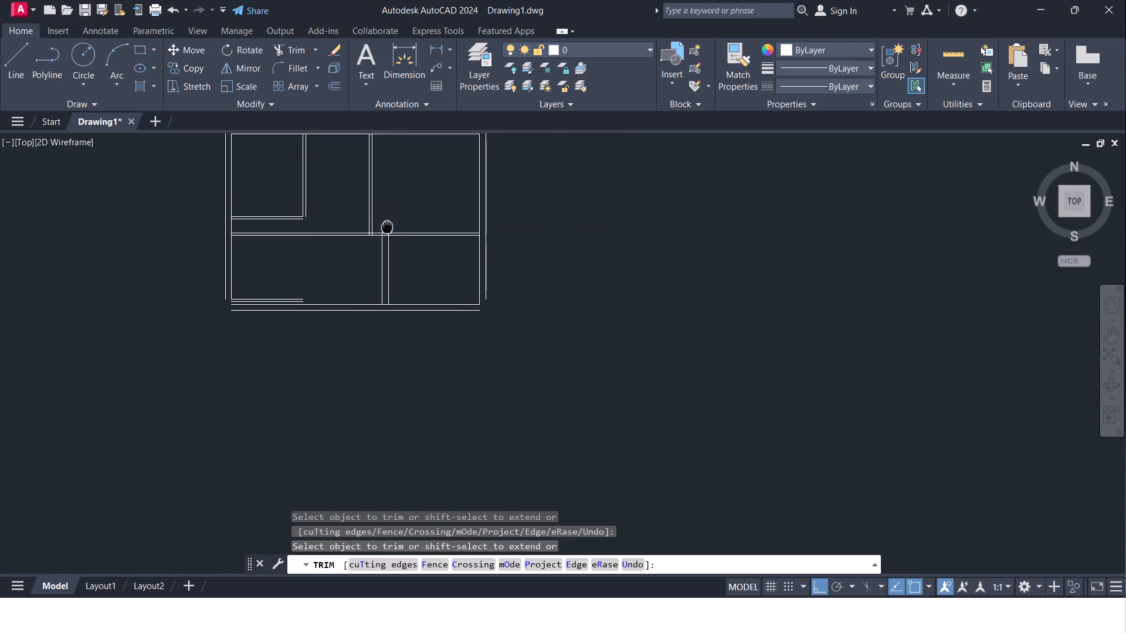
{"action": "middle_click_drag", "start_coordinate": [386, 233], "coordinate": [383, 269]}
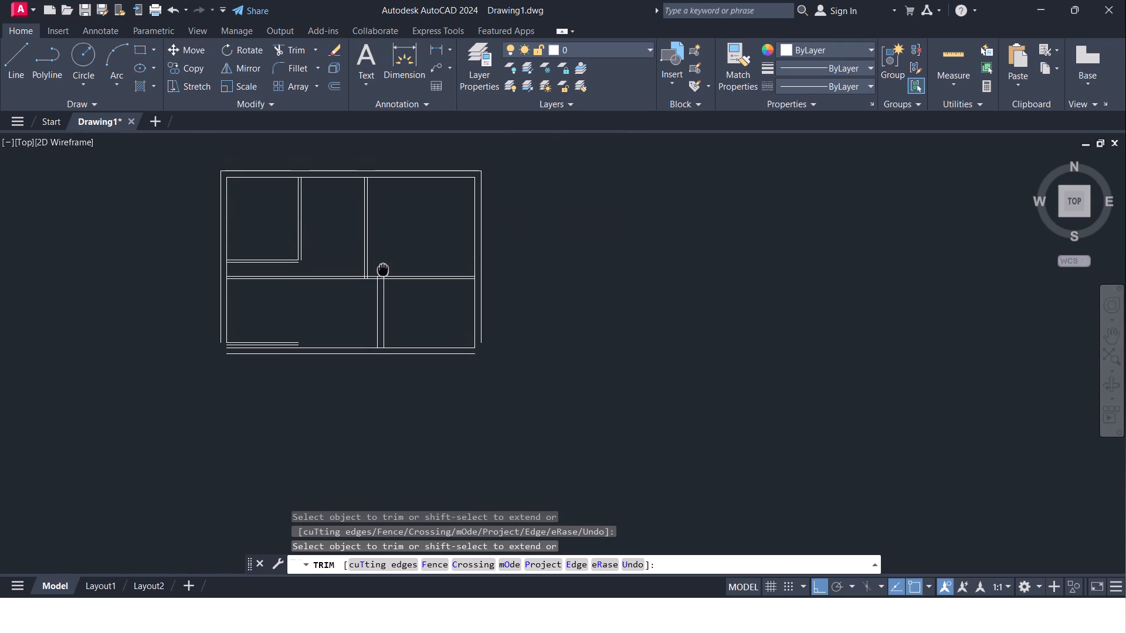
{"action": "middle_click_drag", "start_coordinate": [383, 269], "coordinate": [384, 261]}
{"action": "scroll", "coordinate": [384, 261], "scroll_direction": "up", "scroll_amount": 1}
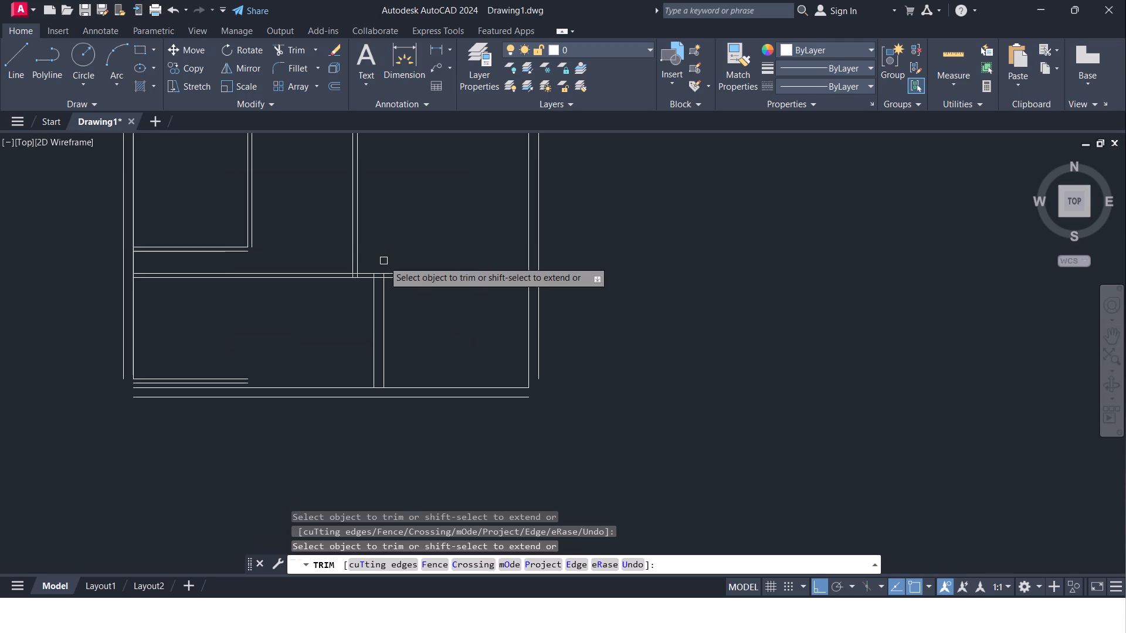
{"action": "middle_click_drag", "start_coordinate": [384, 261], "coordinate": [365, 184]}
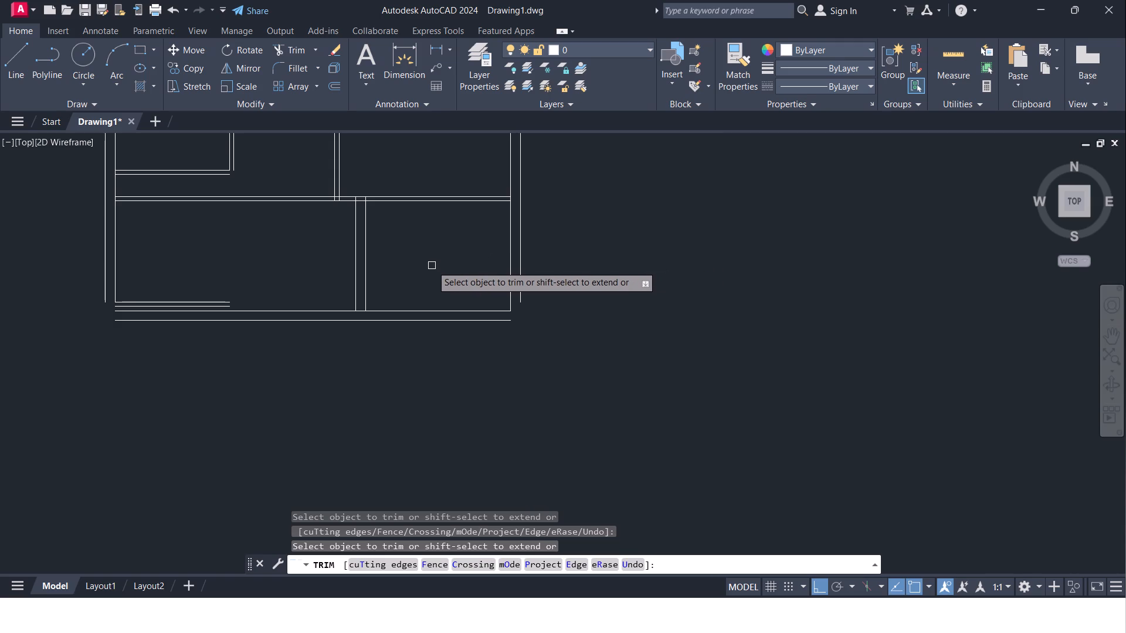
{"action": "key", "text": "Escape"}
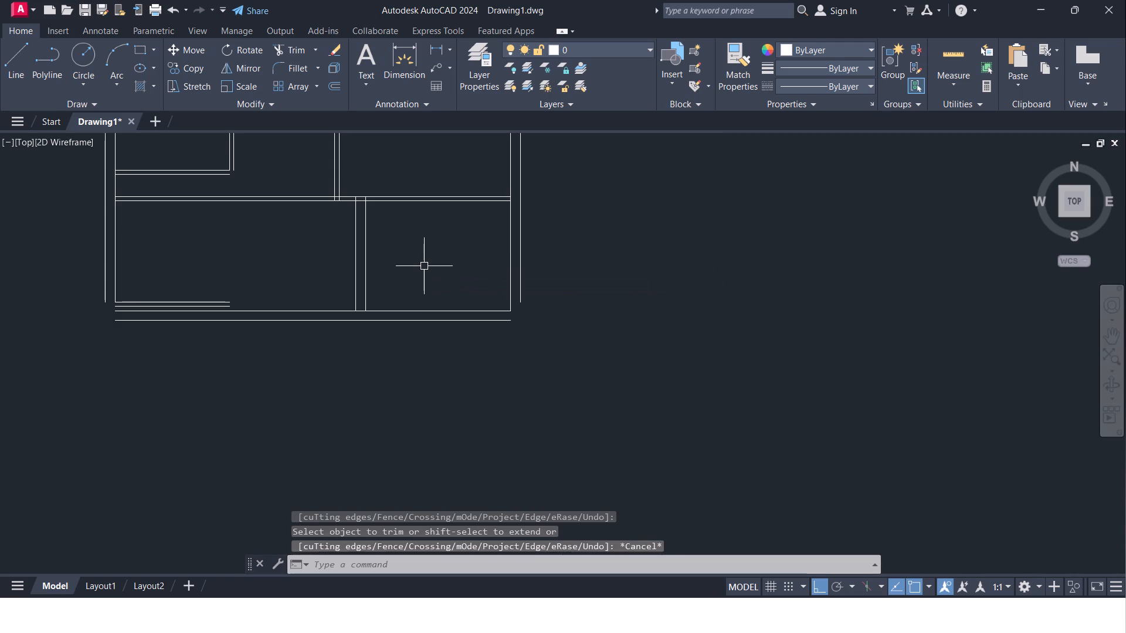
Measure the lower-left room's left side from the horizontal wall down to the short leftover line with a linear dimension.
{"action": "key", "text": "o"}
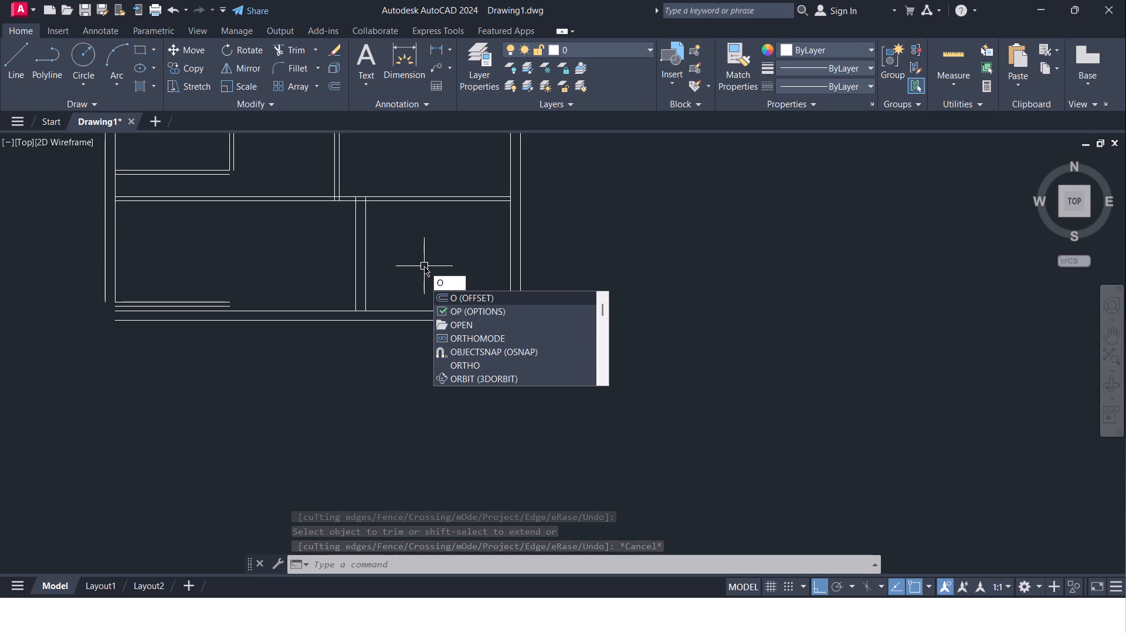
{"action": "key", "text": "Escape"}
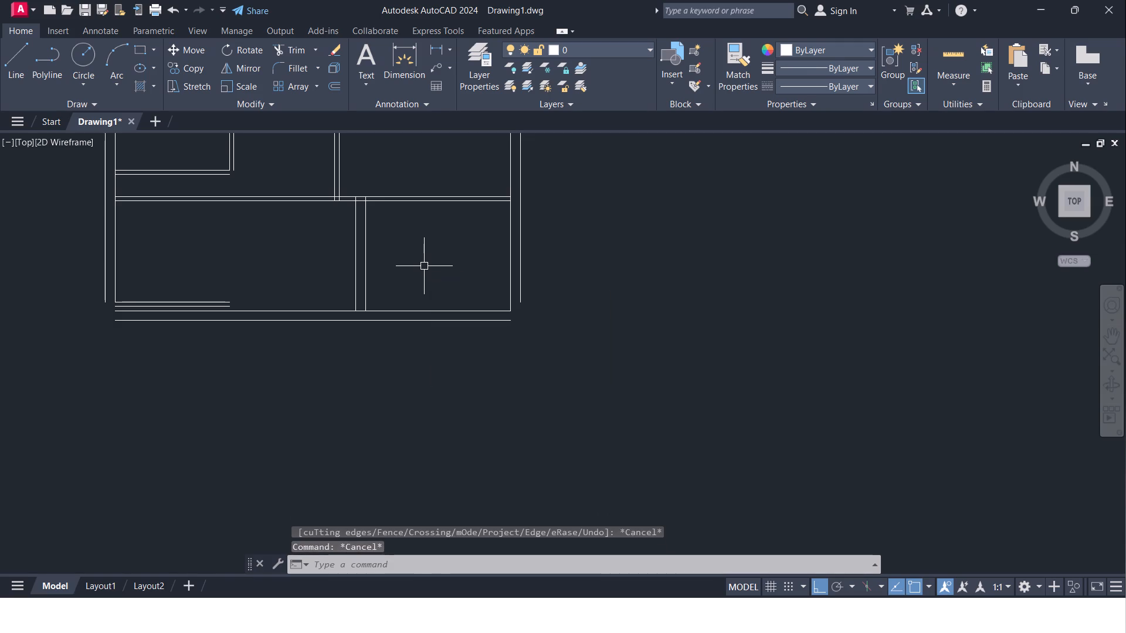
{"action": "left_click", "coordinate": [442, 47]}
{"action": "left_click_drag", "start_coordinate": [117, 202], "coordinate": [118, 209]}
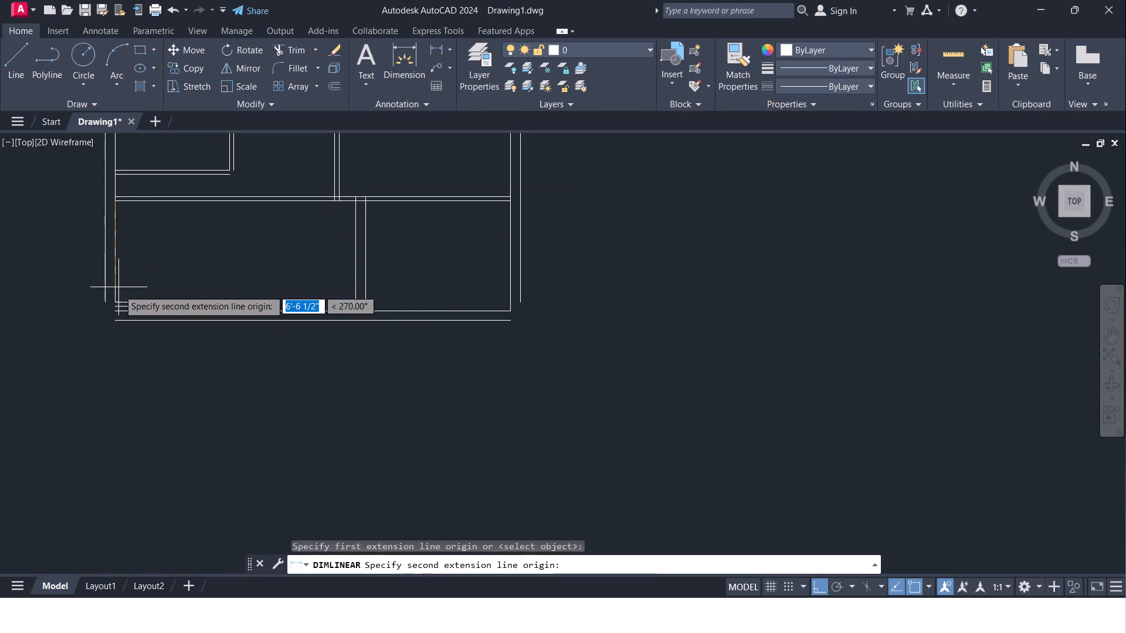
{"action": "left_click", "coordinate": [117, 299]}
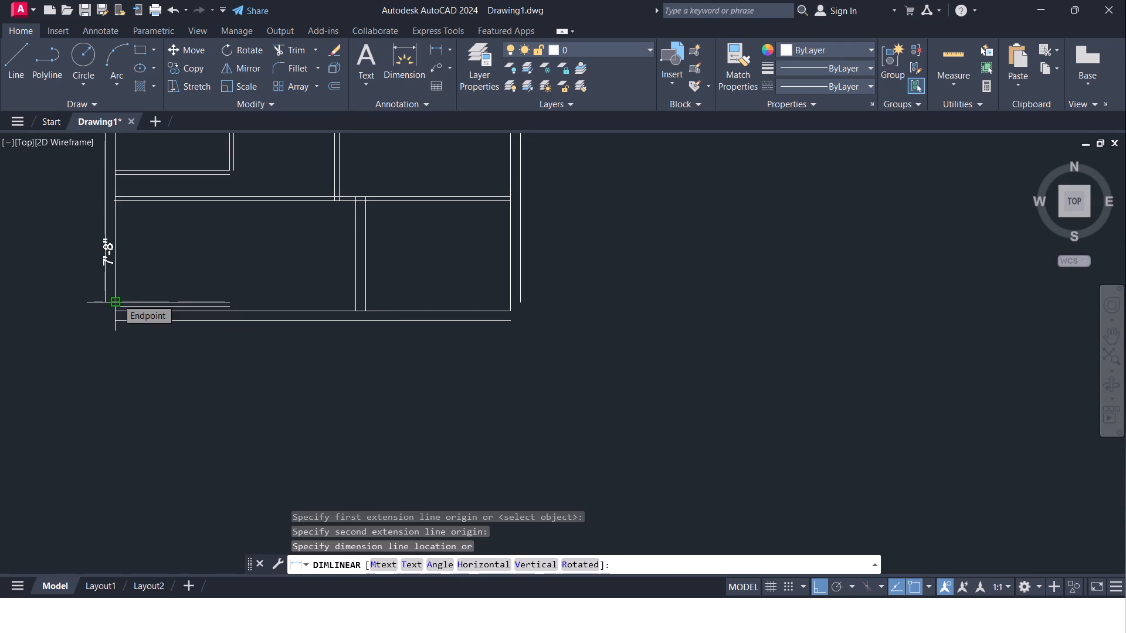
{"action": "key", "text": "Escape"}
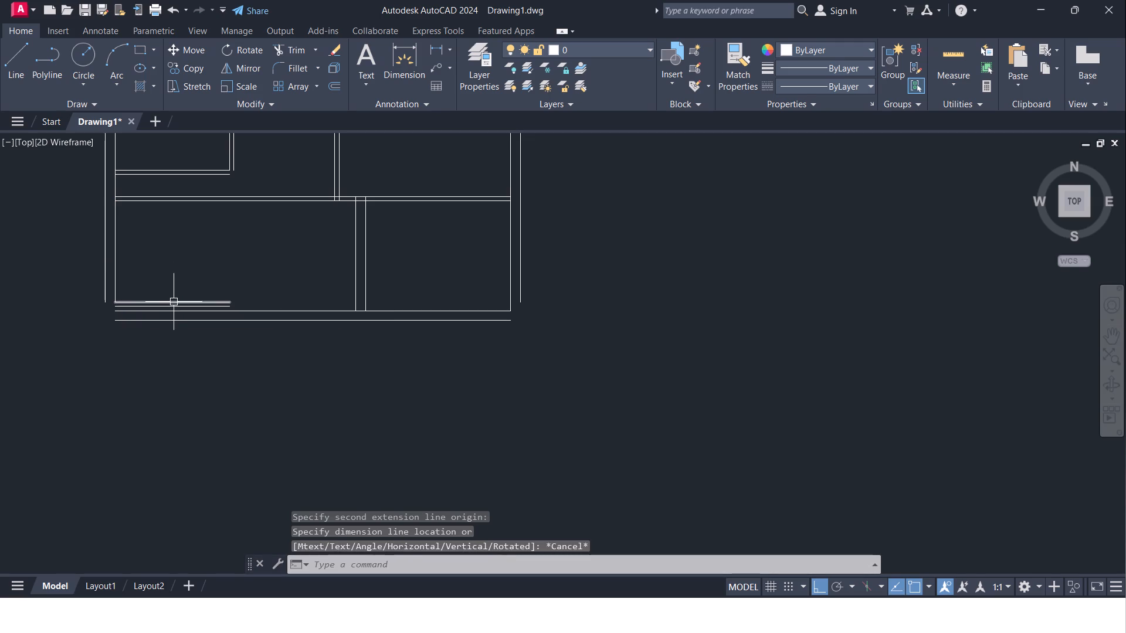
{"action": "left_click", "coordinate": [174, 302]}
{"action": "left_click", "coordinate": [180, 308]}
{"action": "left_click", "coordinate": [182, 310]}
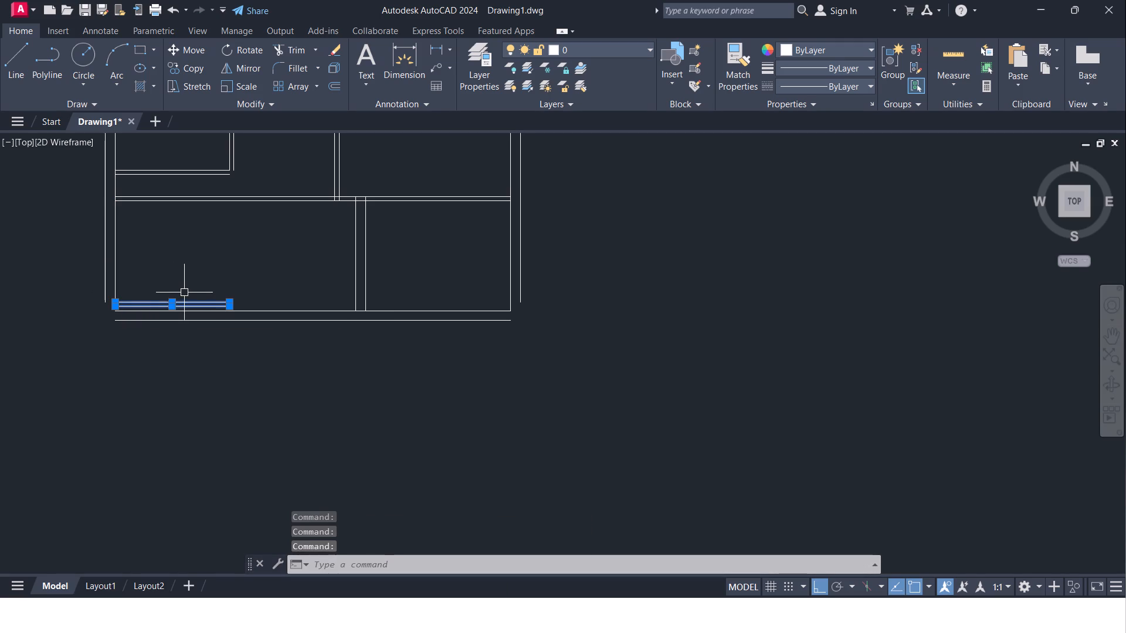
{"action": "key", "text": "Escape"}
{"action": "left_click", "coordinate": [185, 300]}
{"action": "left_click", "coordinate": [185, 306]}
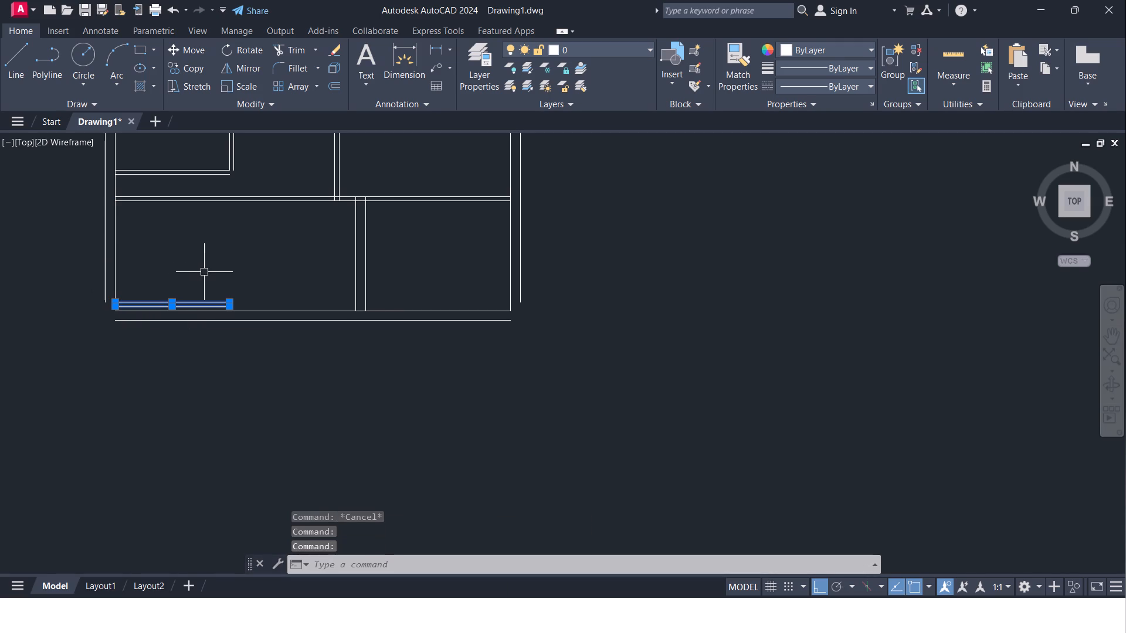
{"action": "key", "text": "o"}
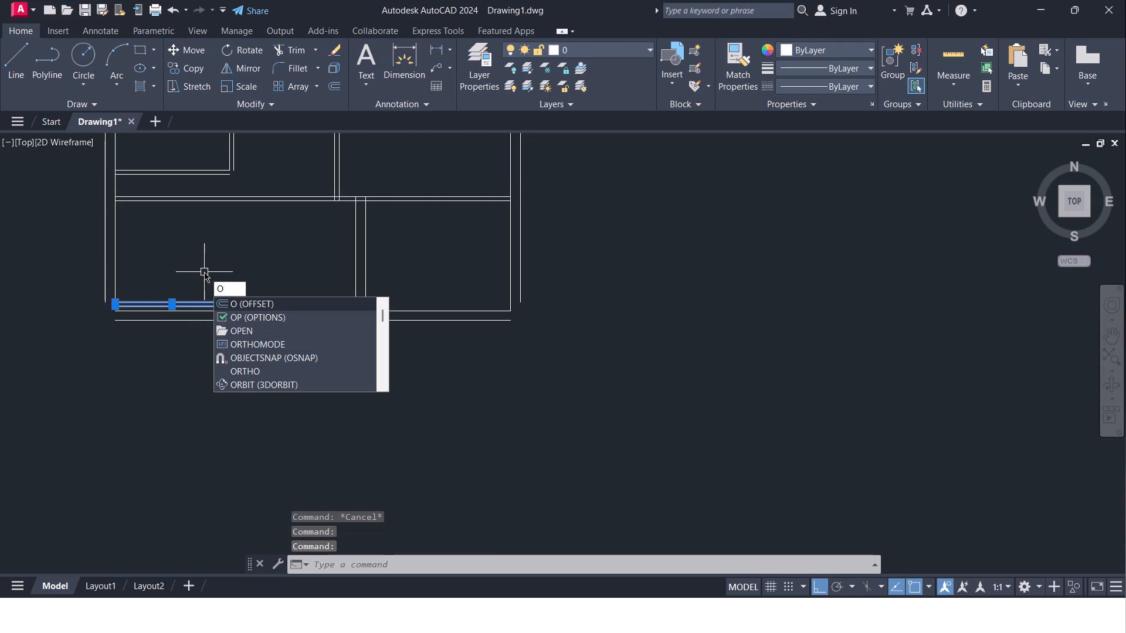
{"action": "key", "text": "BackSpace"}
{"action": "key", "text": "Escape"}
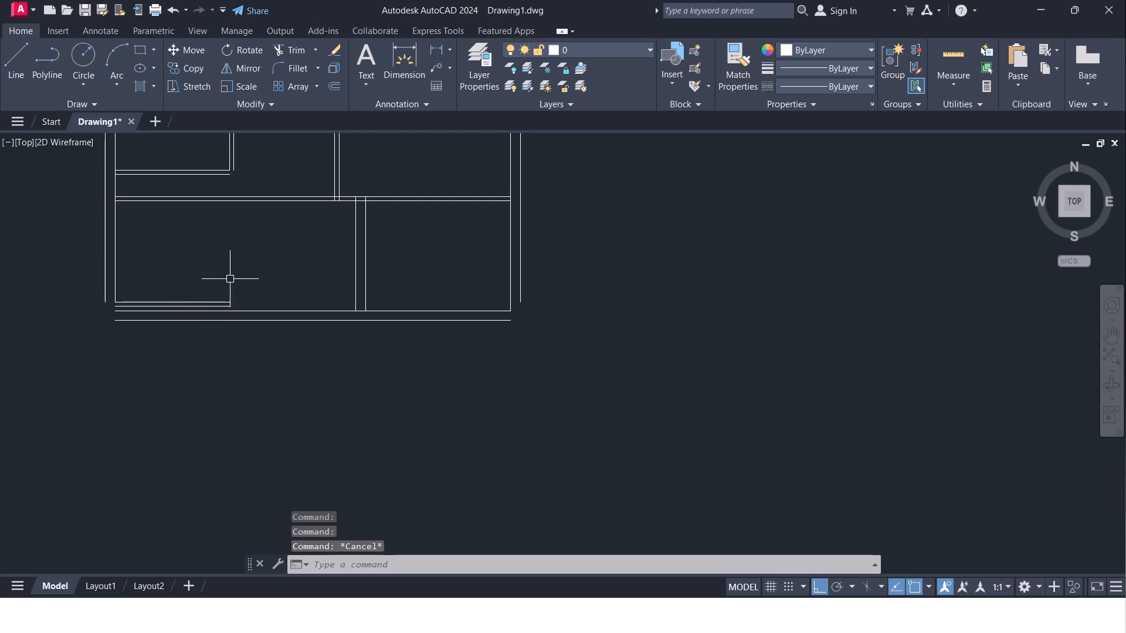
Delete the two short leftover horizontal lines just above the bottom exterior wall.
{"action": "left_click", "coordinate": [218, 298]}
{"action": "left_click", "coordinate": [217, 306]}
{"action": "left_click", "coordinate": [217, 302]}
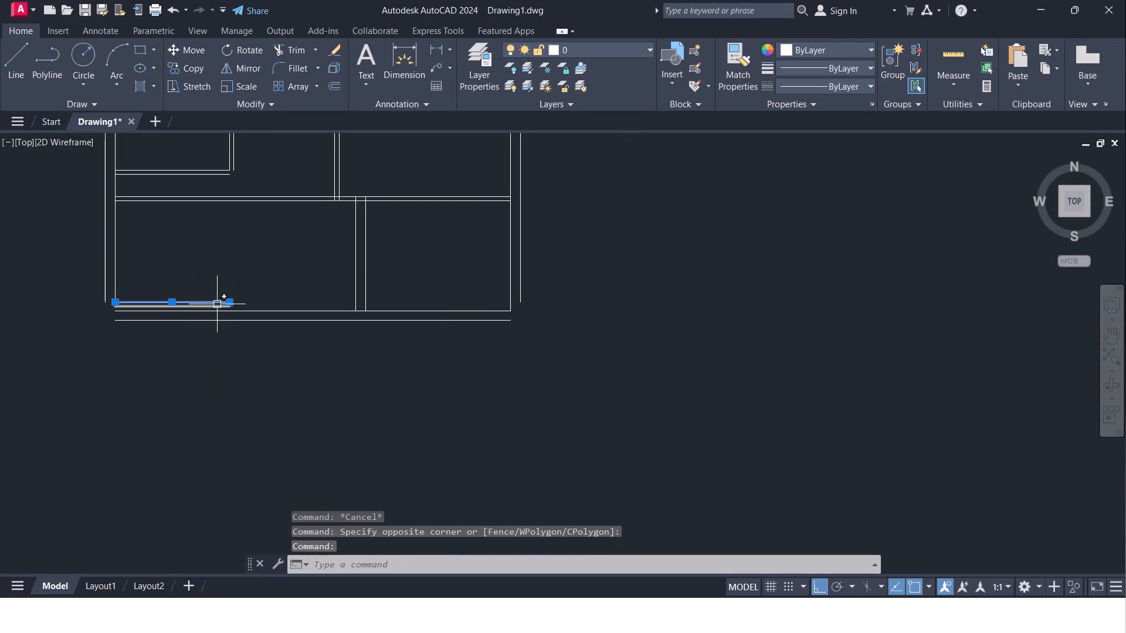
{"action": "left_click", "coordinate": [217, 304]}
{"action": "key", "text": "Delete"}
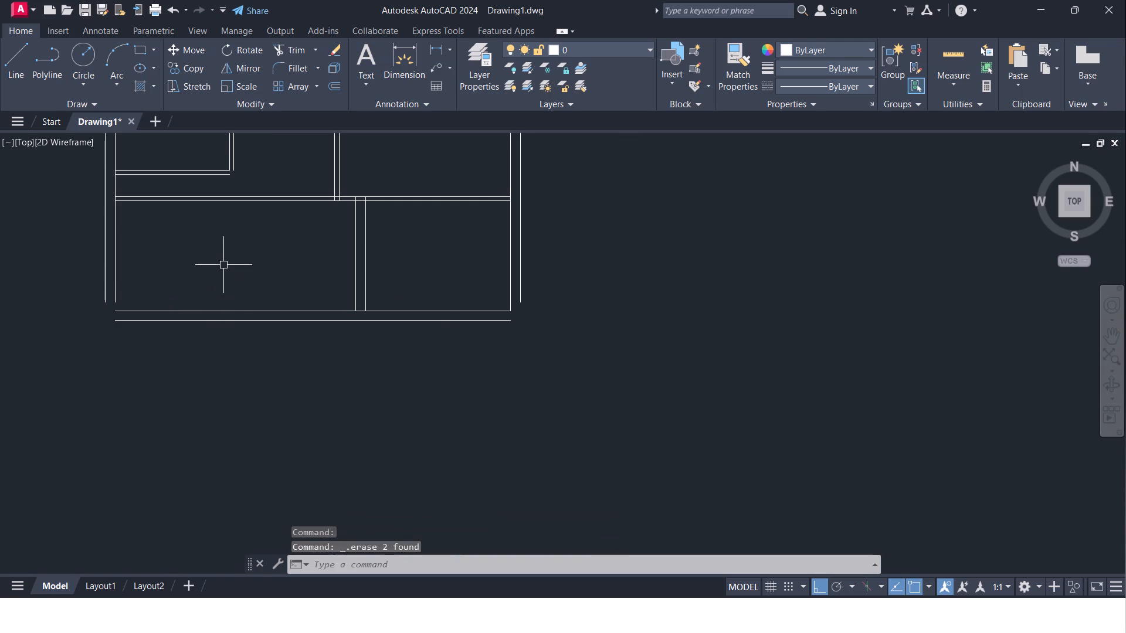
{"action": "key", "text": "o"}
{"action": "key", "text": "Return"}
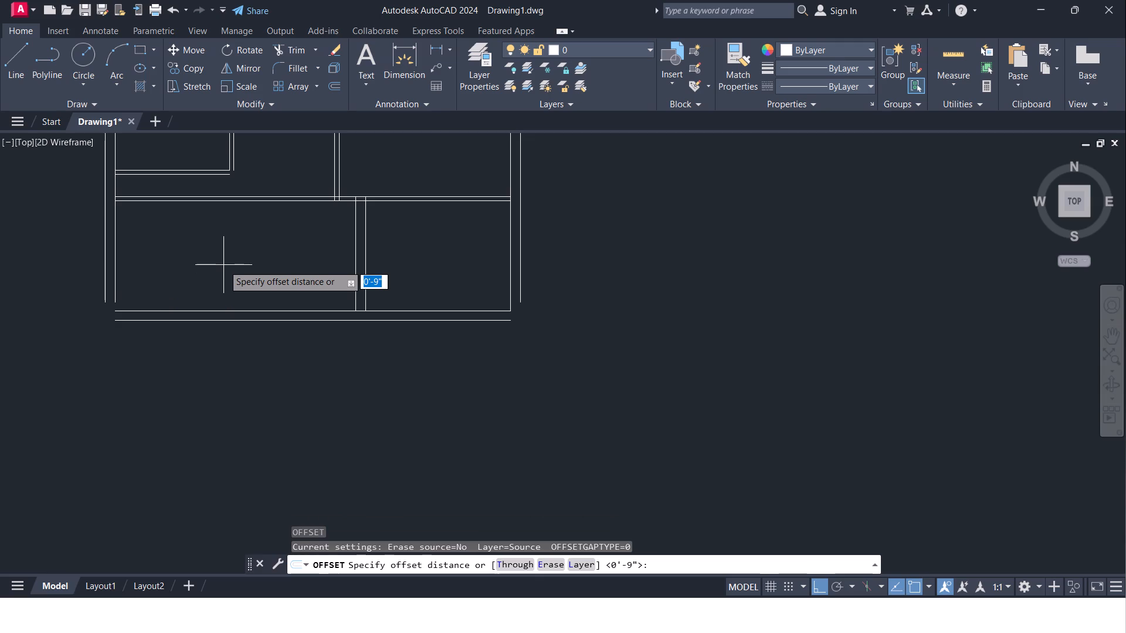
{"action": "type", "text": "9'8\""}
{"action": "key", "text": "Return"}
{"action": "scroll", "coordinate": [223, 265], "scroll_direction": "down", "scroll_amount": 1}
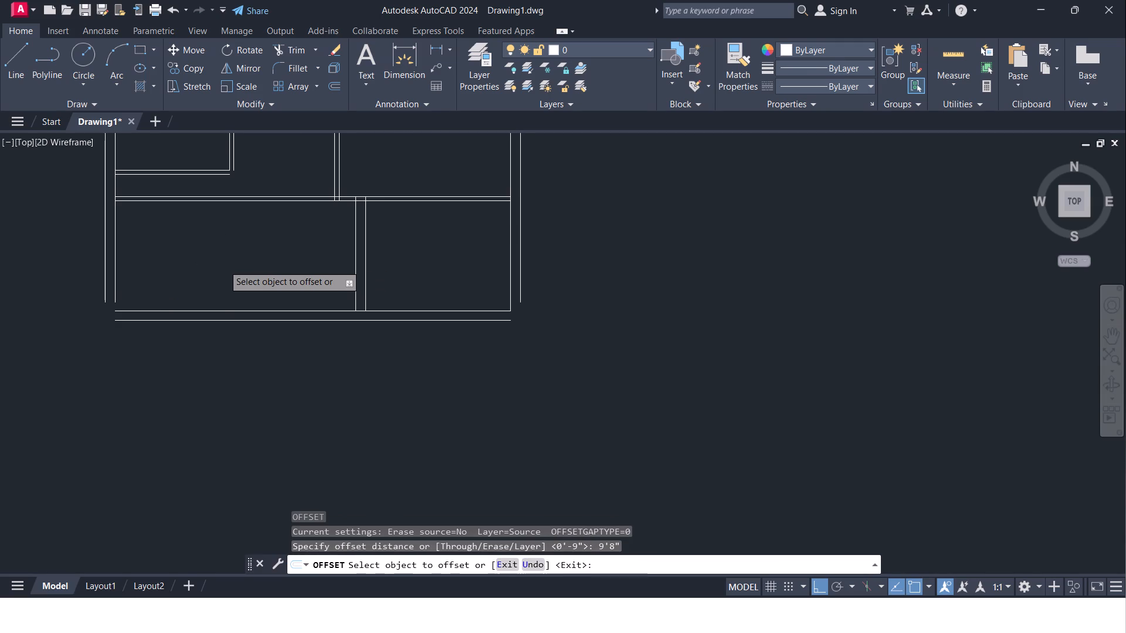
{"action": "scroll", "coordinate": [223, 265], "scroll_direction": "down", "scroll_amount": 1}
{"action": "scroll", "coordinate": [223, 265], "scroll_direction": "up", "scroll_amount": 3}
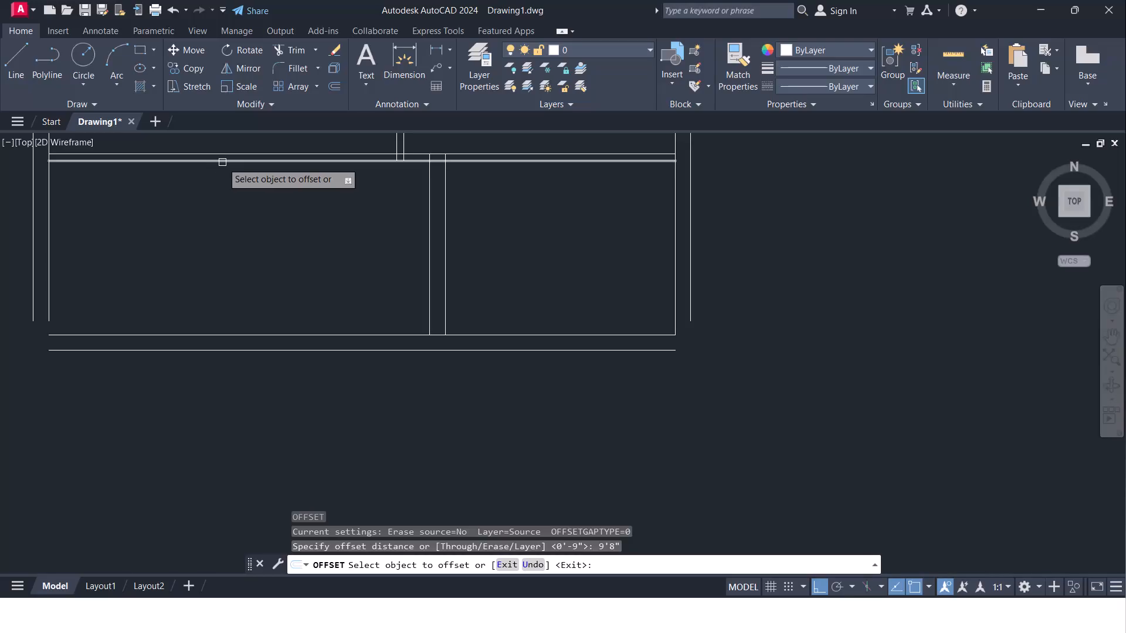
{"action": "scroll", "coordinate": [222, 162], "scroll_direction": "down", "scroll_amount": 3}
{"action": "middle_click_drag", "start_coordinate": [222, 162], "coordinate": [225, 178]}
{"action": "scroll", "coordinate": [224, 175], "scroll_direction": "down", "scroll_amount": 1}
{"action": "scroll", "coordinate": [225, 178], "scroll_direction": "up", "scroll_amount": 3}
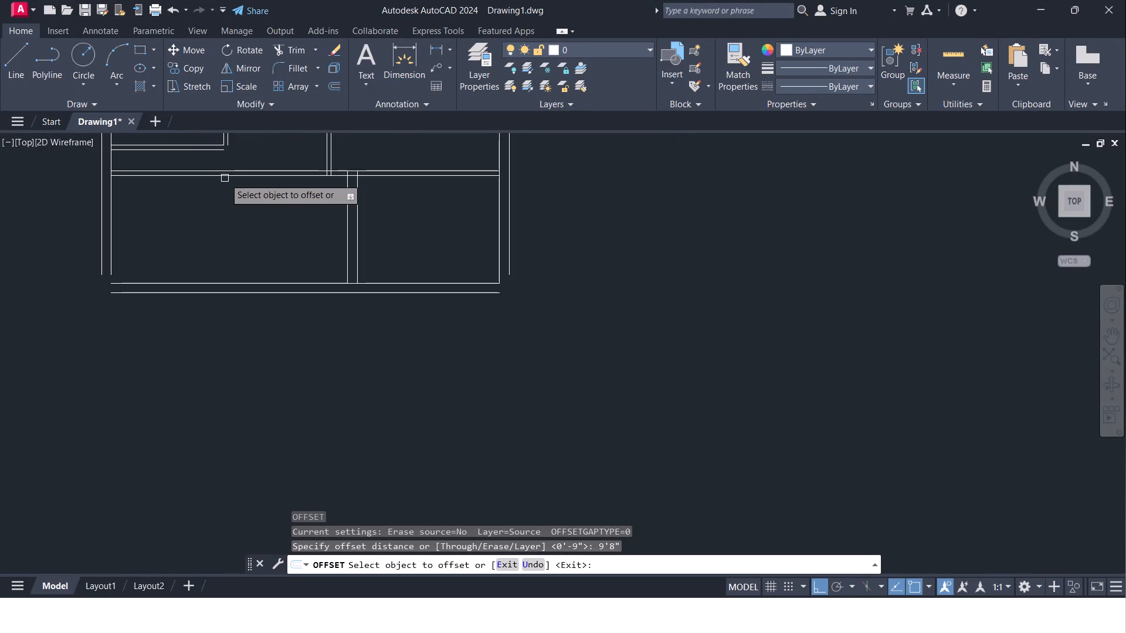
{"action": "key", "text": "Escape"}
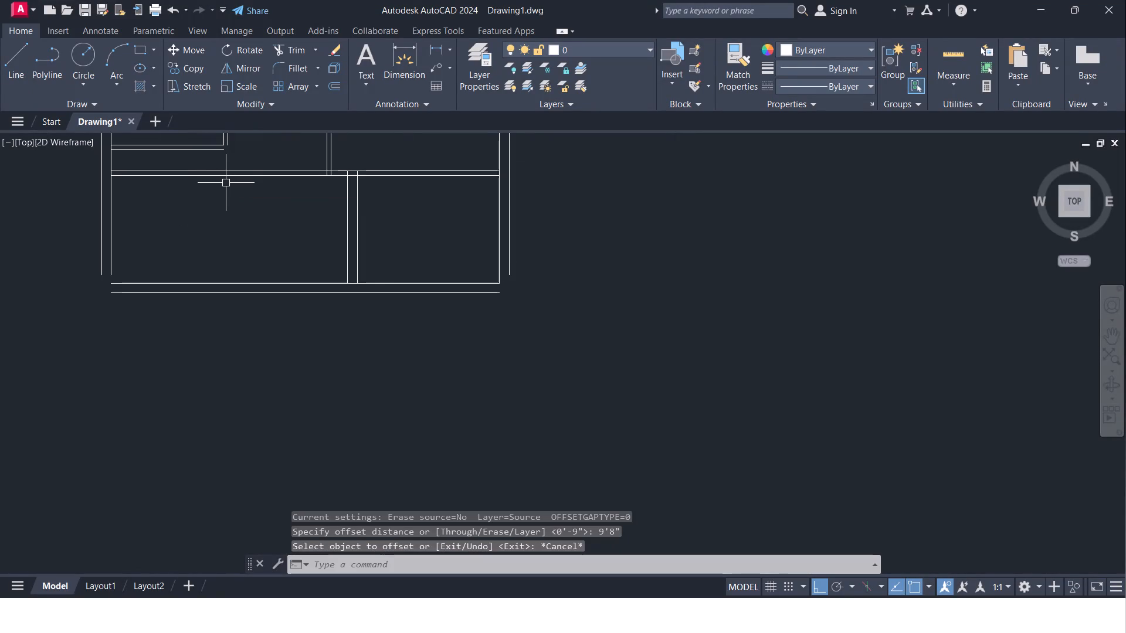
Trim both lines of the horizontal wall across the plan between the left exterior wall and the middle vertical wall.
{"action": "middle_click_drag", "start_coordinate": [232, 190], "coordinate": [227, 233]}
{"action": "key", "text": "t"}
{"action": "key", "text": "r"}
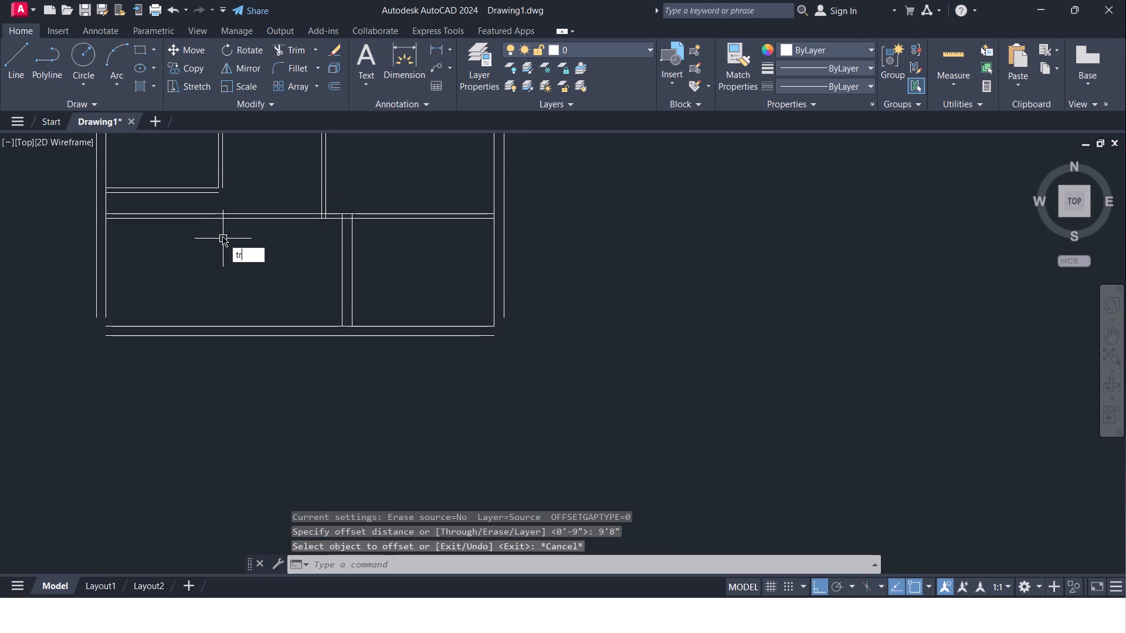
{"action": "key", "text": "Return"}
{"action": "key", "text": "Return"}
{"action": "left_click_drag", "start_coordinate": [258, 192], "coordinate": [269, 238]}
{"action": "left_click_drag", "start_coordinate": [265, 250], "coordinate": [265, 256]}
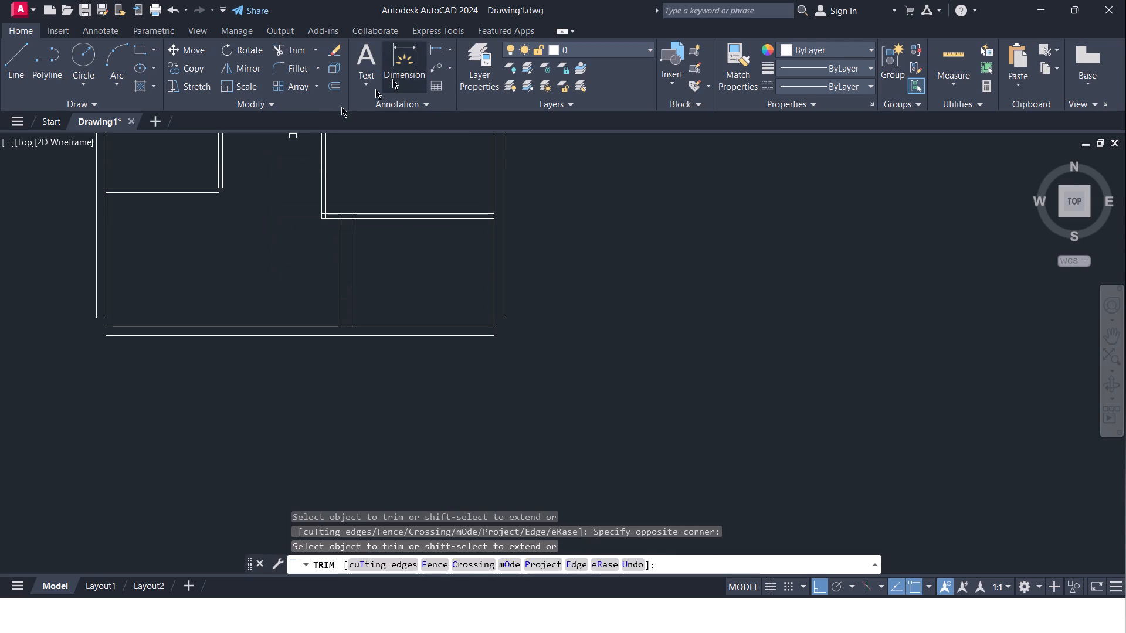
Measure the lower-left room's left side from its upper wall to the wall line's lower end with a linear dimension, and delete the dimension.
{"action": "left_click", "coordinate": [443, 55]}
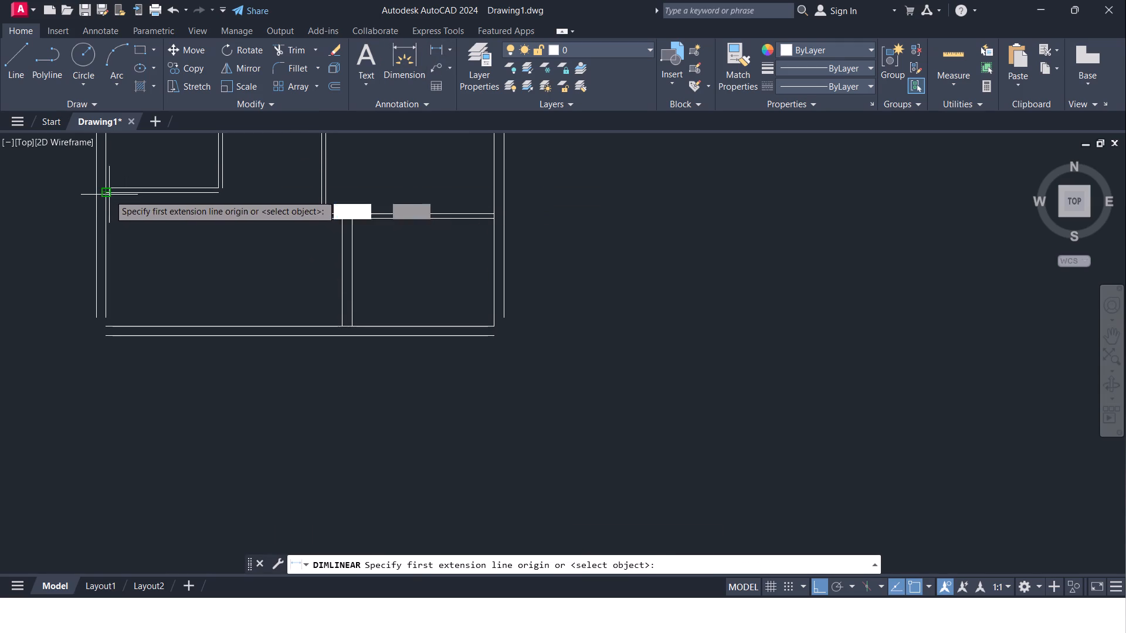
{"action": "left_click", "coordinate": [108, 193]}
{"action": "left_click", "coordinate": [106, 313]}
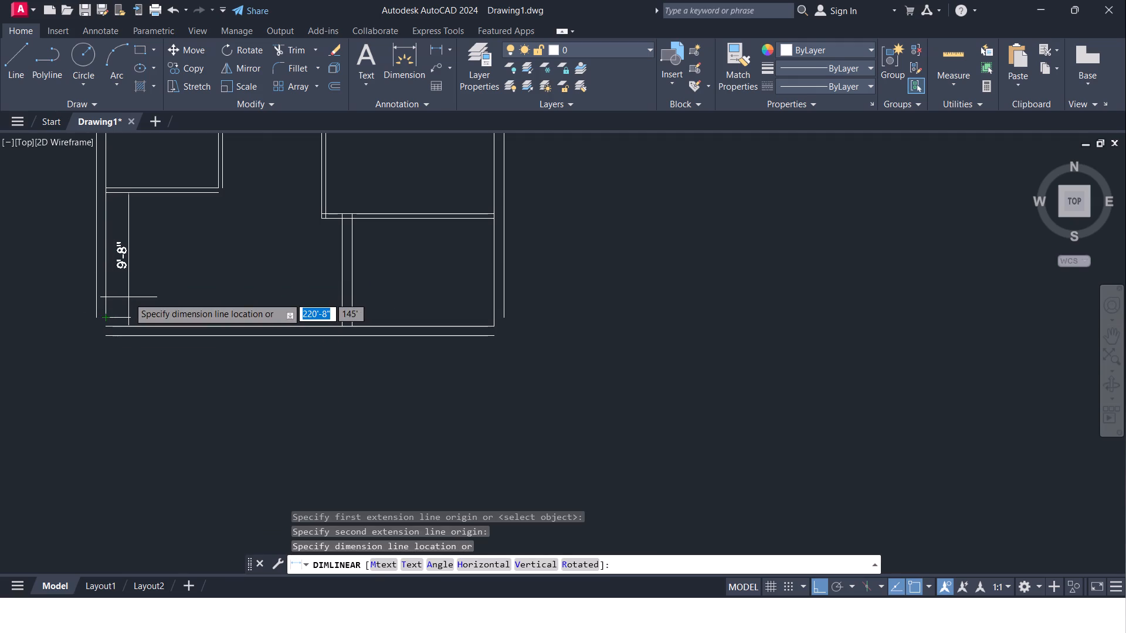
{"action": "left_click", "coordinate": [128, 297]}
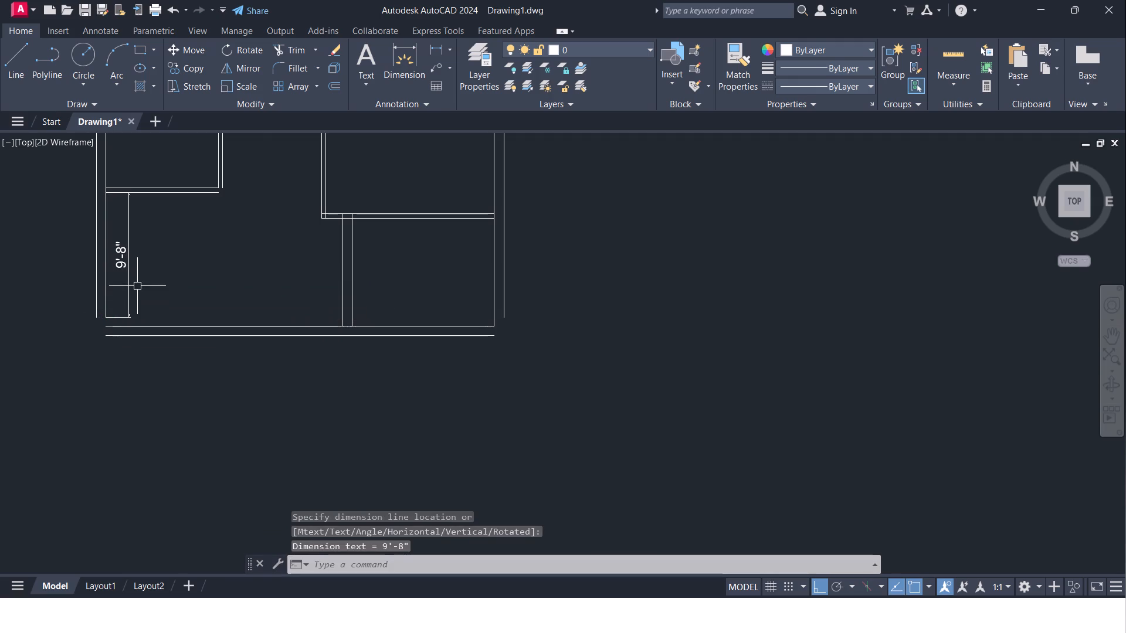
{"action": "key", "text": "Escape"}
{"action": "left_click", "coordinate": [128, 274]}
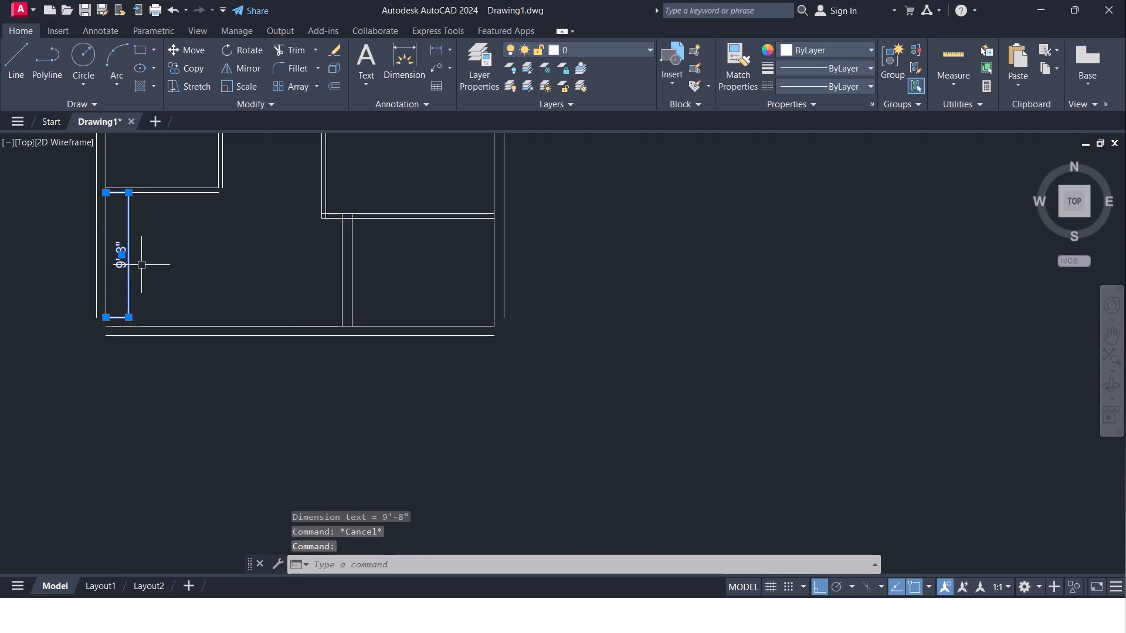
{"action": "key", "text": "Delete"}
Offset the inner line of the left exterior wall 16'8" to the right.
{"action": "type", "text": "ol"}
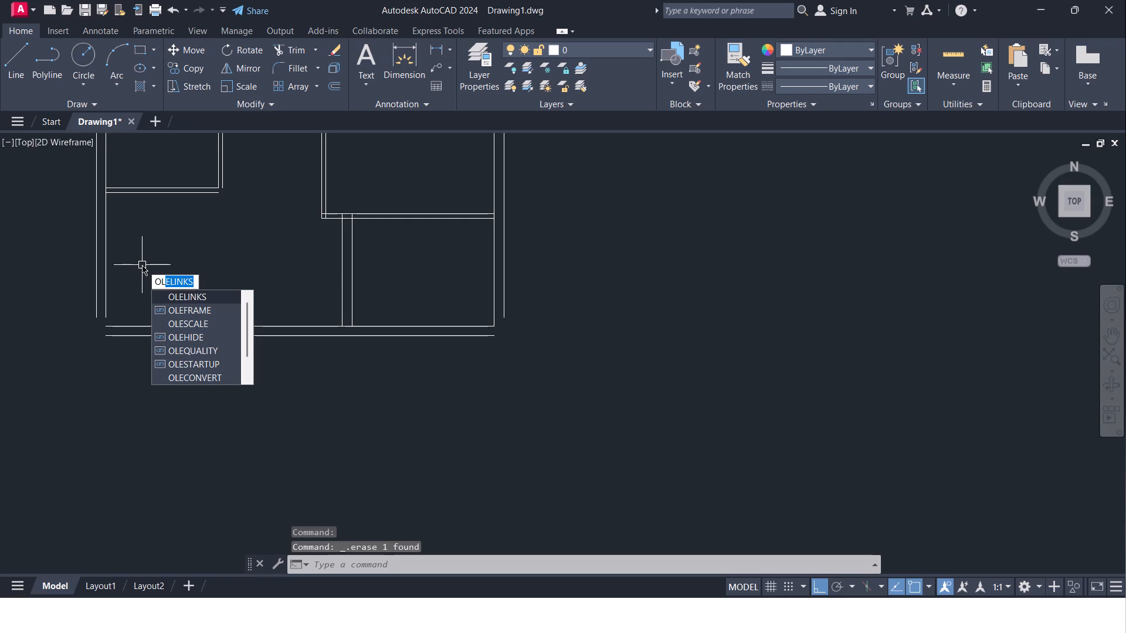
{"action": "key", "text": "BackSpace"}
{"action": "key", "text": "BackSpace"}
{"action": "key", "text": "Return"}
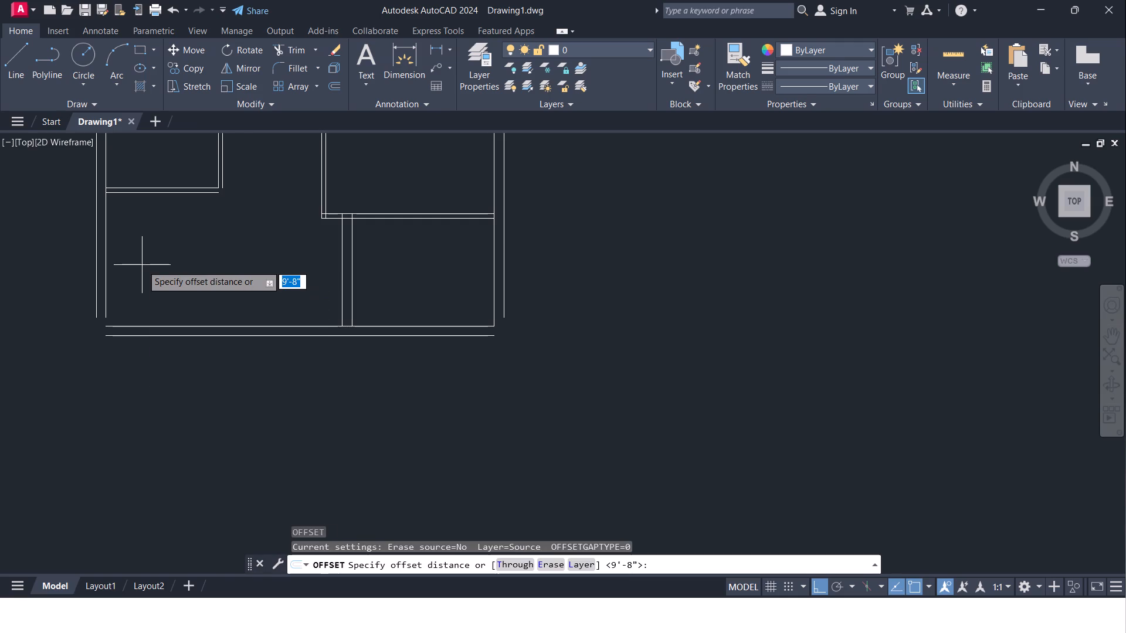
{"action": "type", "text": "16'8\""}
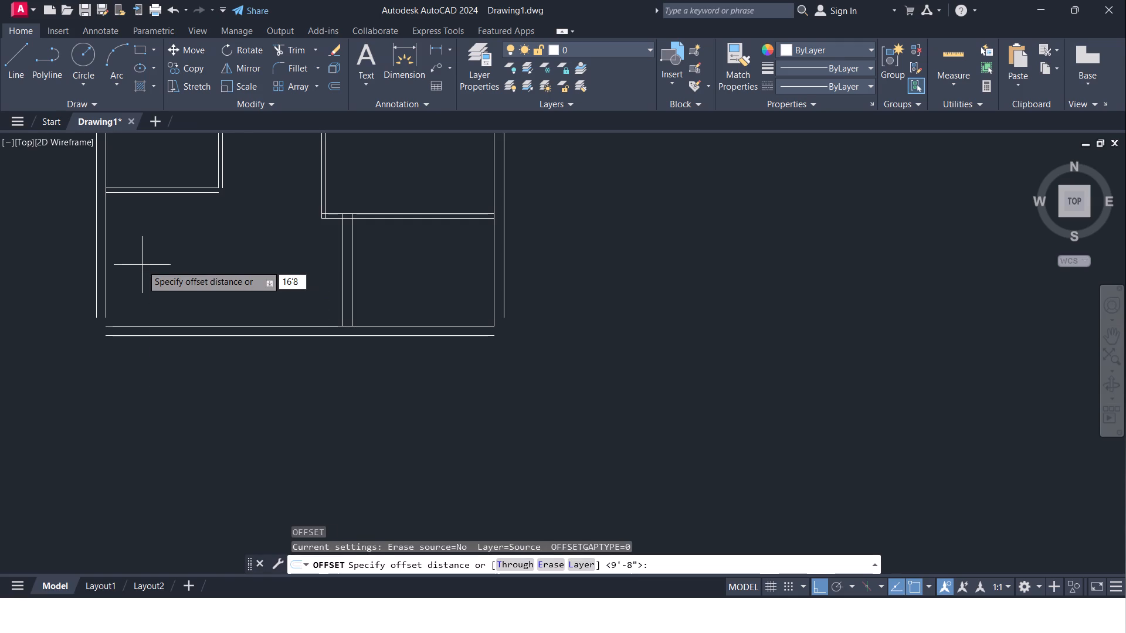
{"action": "key", "text": "Return"}
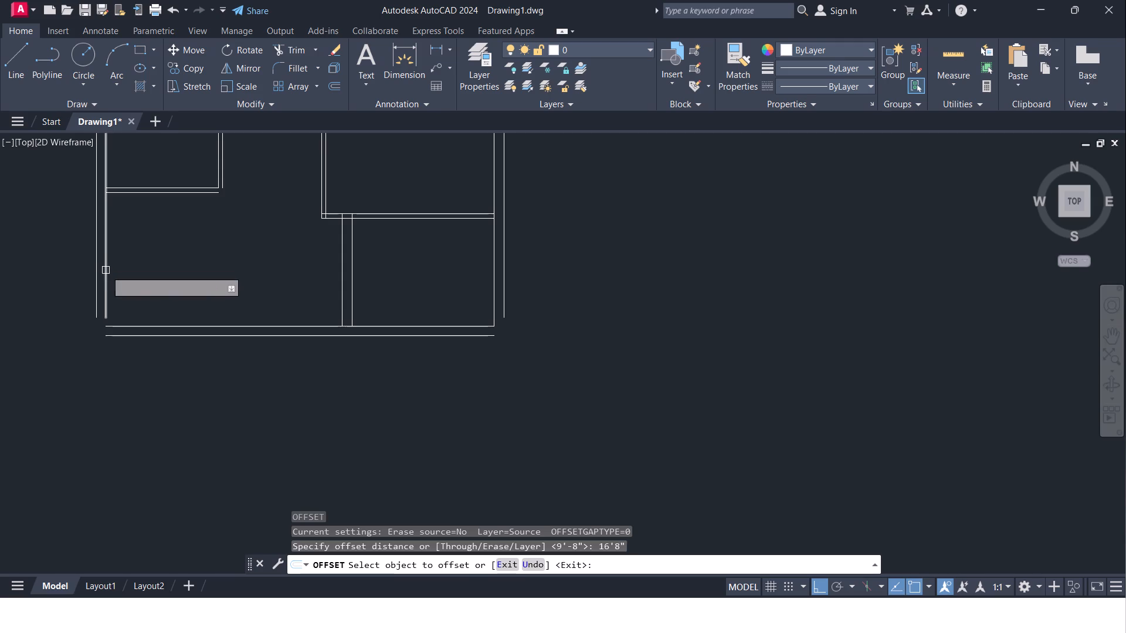
{"action": "left_click", "coordinate": [106, 270]}
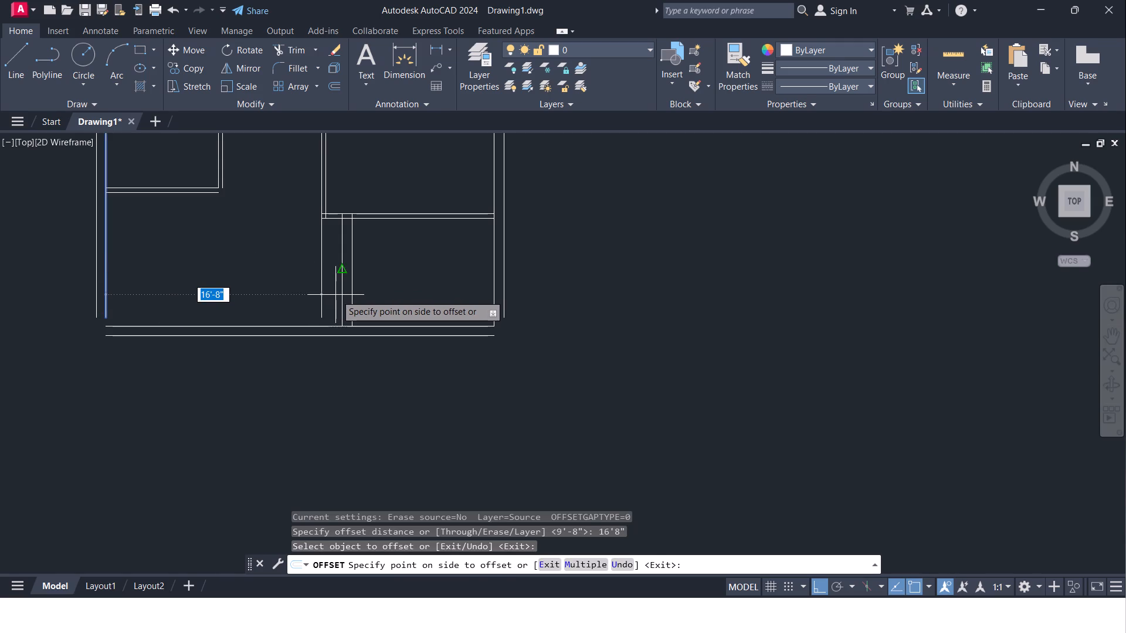
{"action": "left_click", "coordinate": [357, 295]}
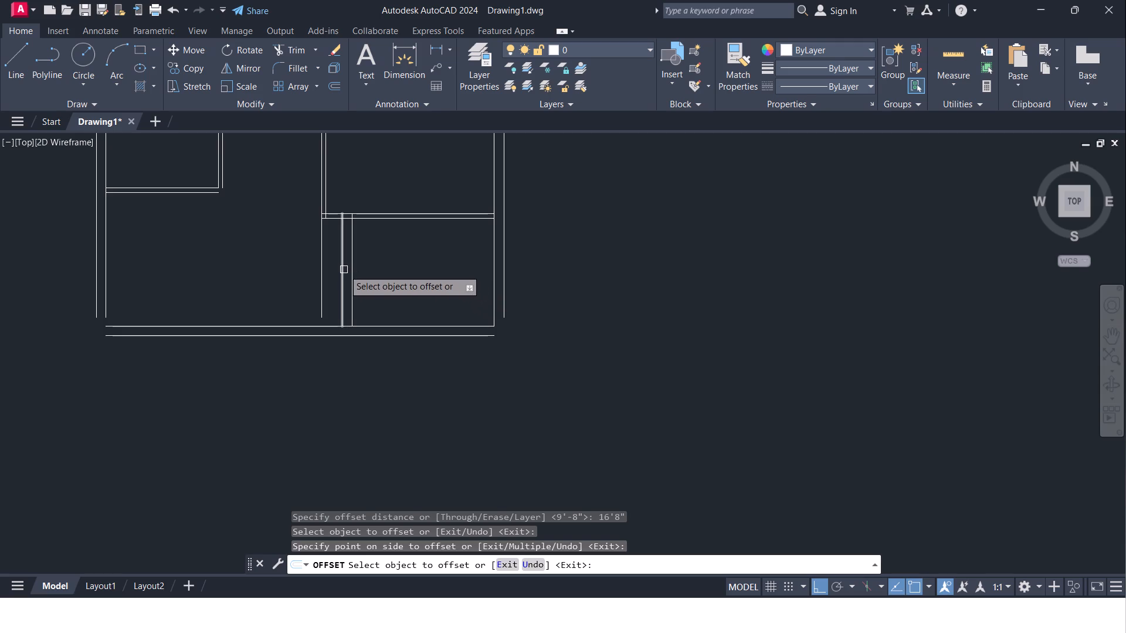
{"action": "key", "text": "Escape"}
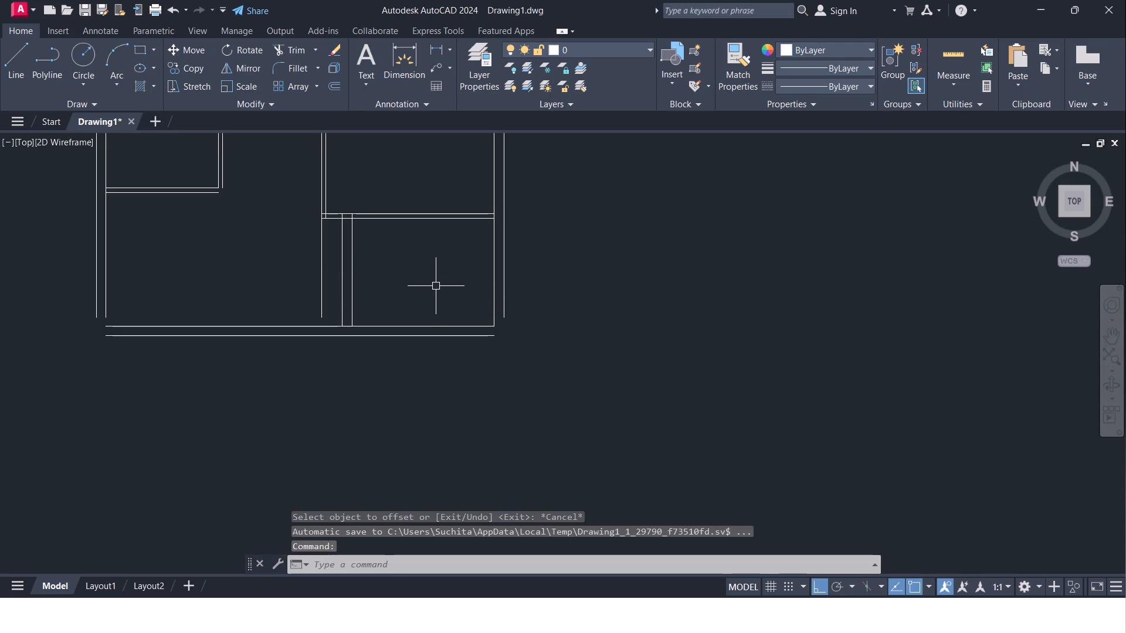
Offset the new vertical line 4" to the right as the wall thickness.
{"action": "key", "text": "o"}
{"action": "key", "text": "Return"}
{"action": "type", "text": "4\""}
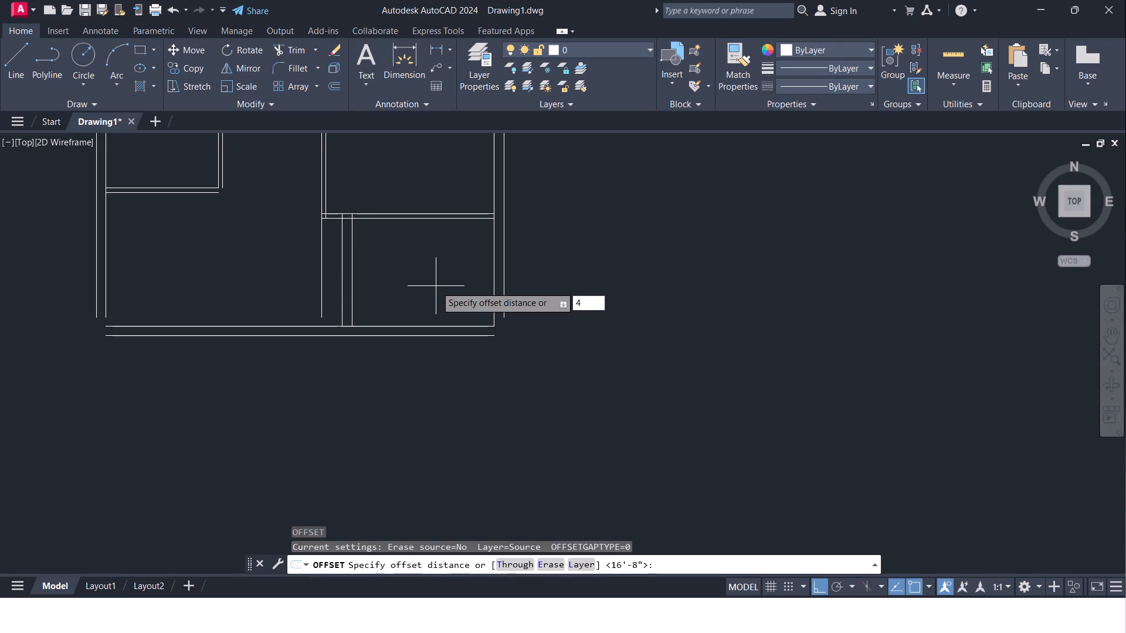
{"action": "key", "text": "Return"}
{"action": "left_click", "coordinate": [323, 285]}
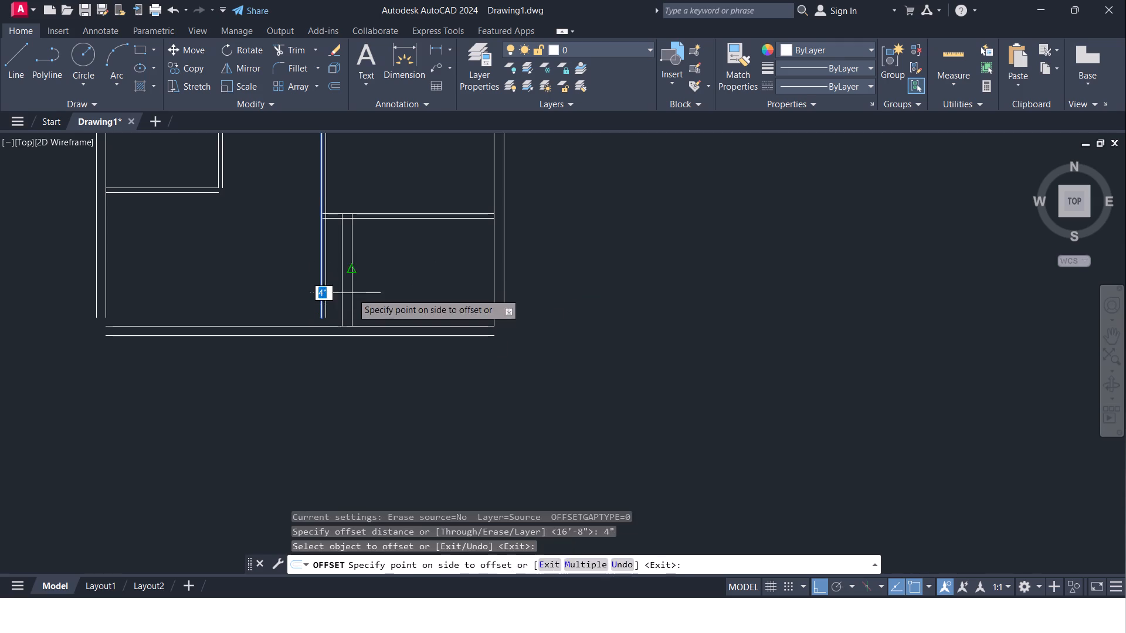
{"action": "left_click", "coordinate": [352, 293]}
{"action": "key", "text": "Escape"}
Extend both vertical lines of the new 4" wall down to the outer line of the bottom exterior wall.
{"action": "type", "text": "ex"}
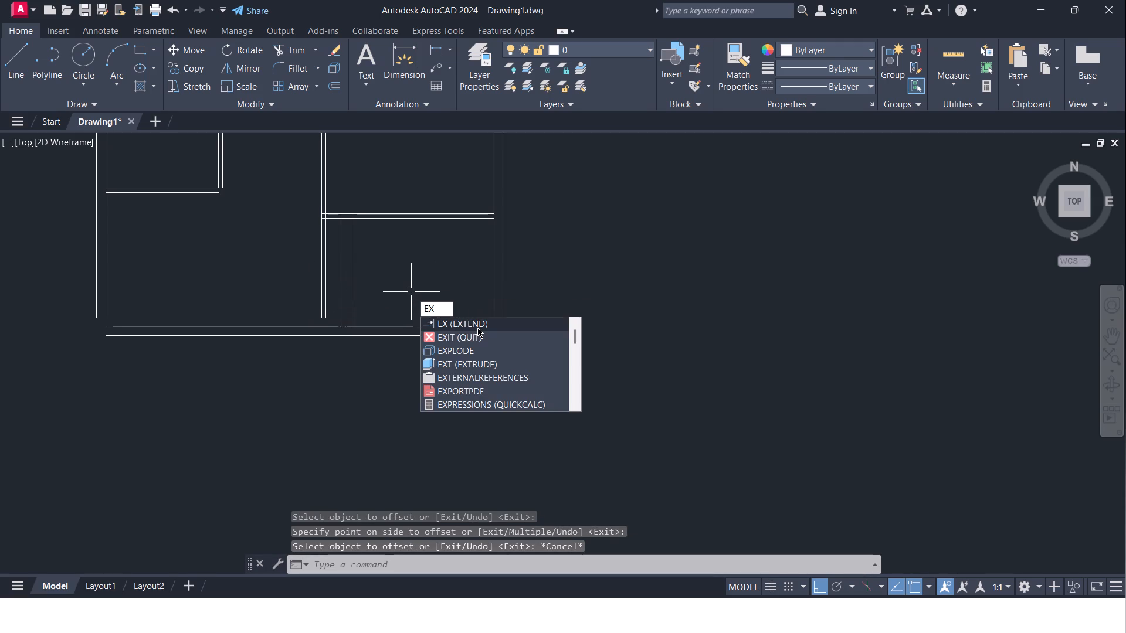
{"action": "key", "text": "Return"}
{"action": "key", "text": "Return"}
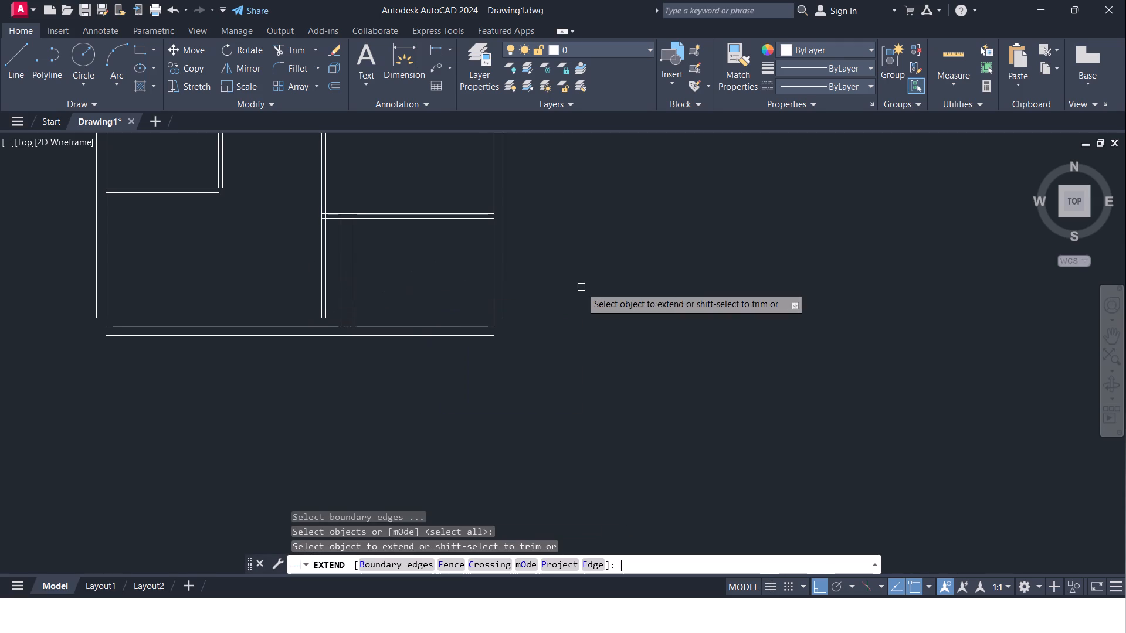
{"action": "scroll", "coordinate": [313, 294], "scroll_direction": "up", "scroll_amount": 2}
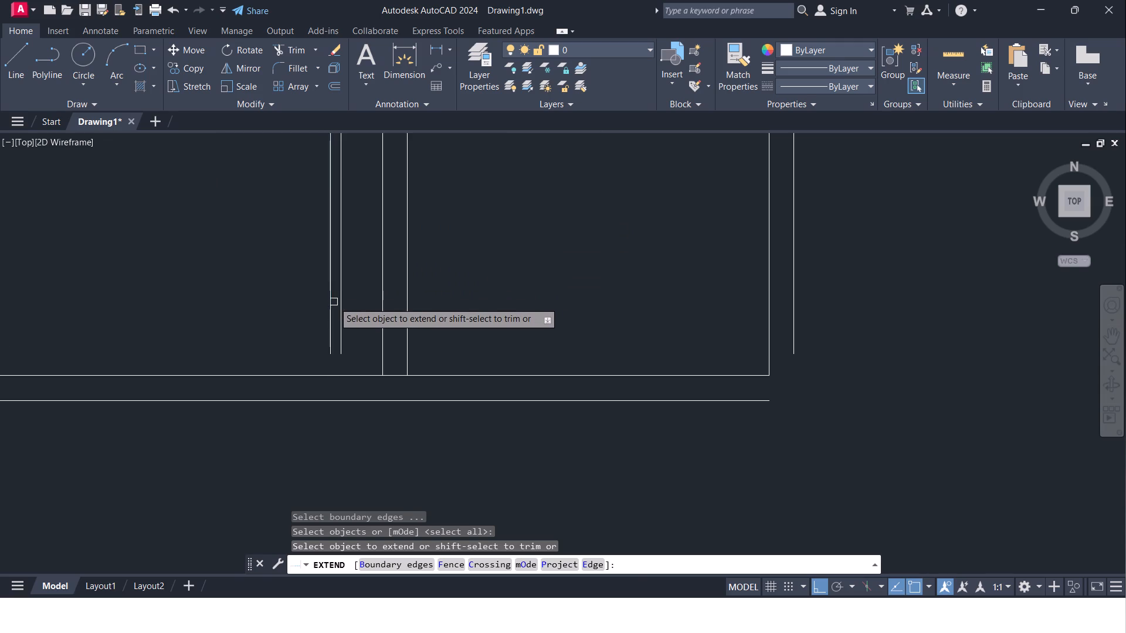
{"action": "left_click", "coordinate": [332, 304]}
{"action": "left_click", "coordinate": [332, 308]}
{"action": "left_click", "coordinate": [345, 309]}
{"action": "double_click", "coordinate": [343, 316]}
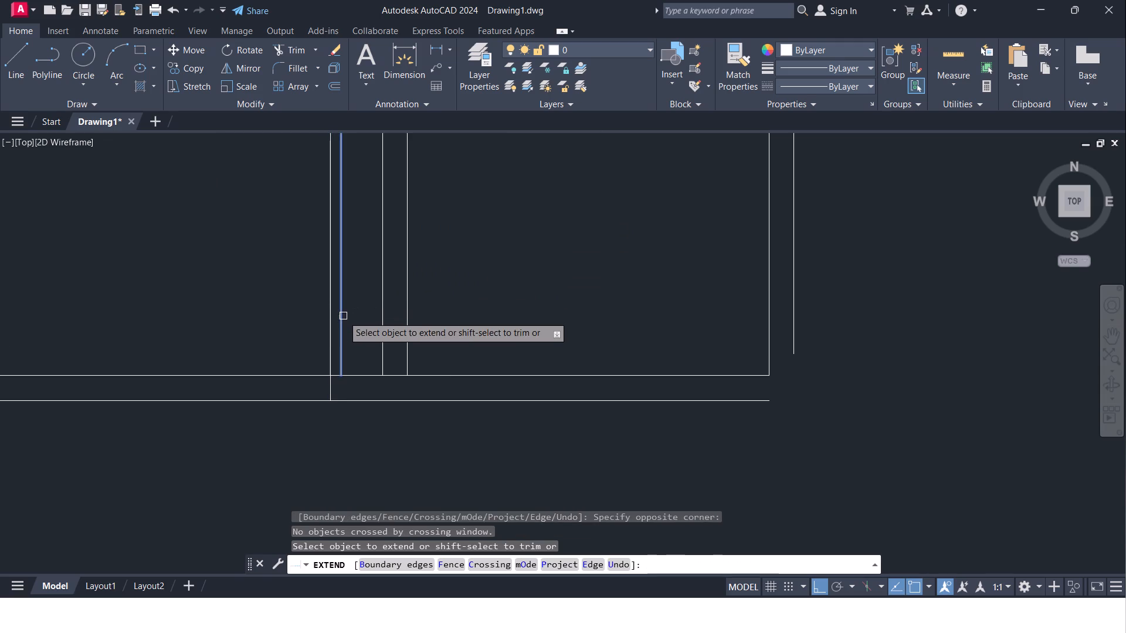
{"action": "left_click", "coordinate": [342, 323]}
{"action": "key", "text": "Escape"}
Trim both lines of the new 4" vertical wall between the right room's horizontal wall and the bottom exterior wall's inner line.
{"action": "scroll", "coordinate": [357, 315], "scroll_direction": "down", "scroll_amount": 1}
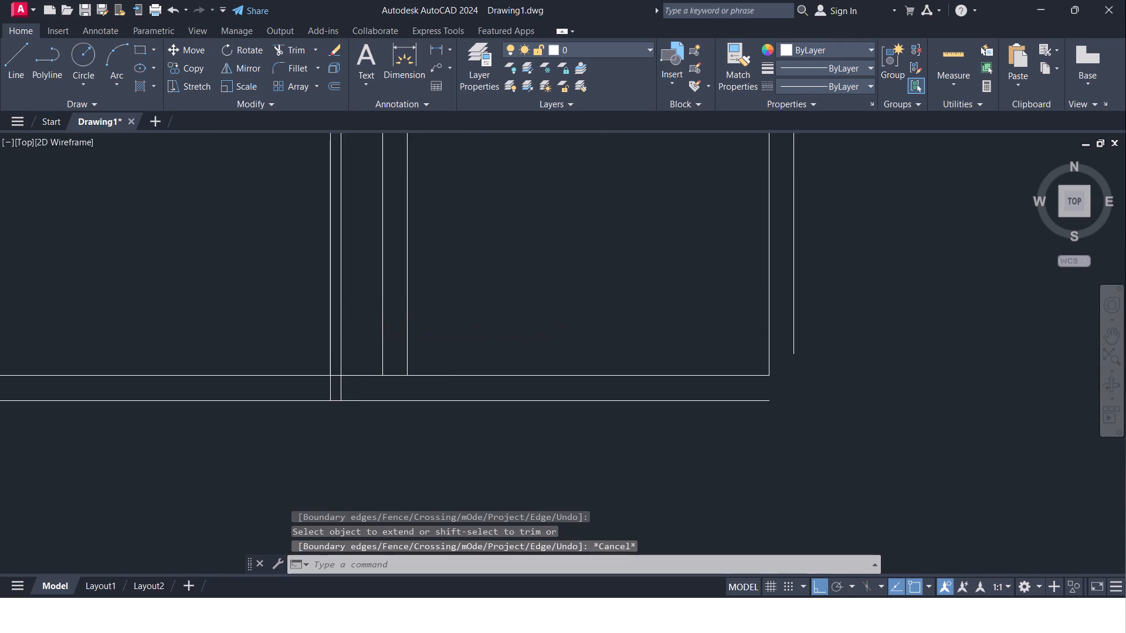
{"action": "scroll", "coordinate": [357, 315], "scroll_direction": "down", "scroll_amount": 3}
{"action": "scroll", "coordinate": [357, 315], "scroll_direction": "up", "scroll_amount": 4}
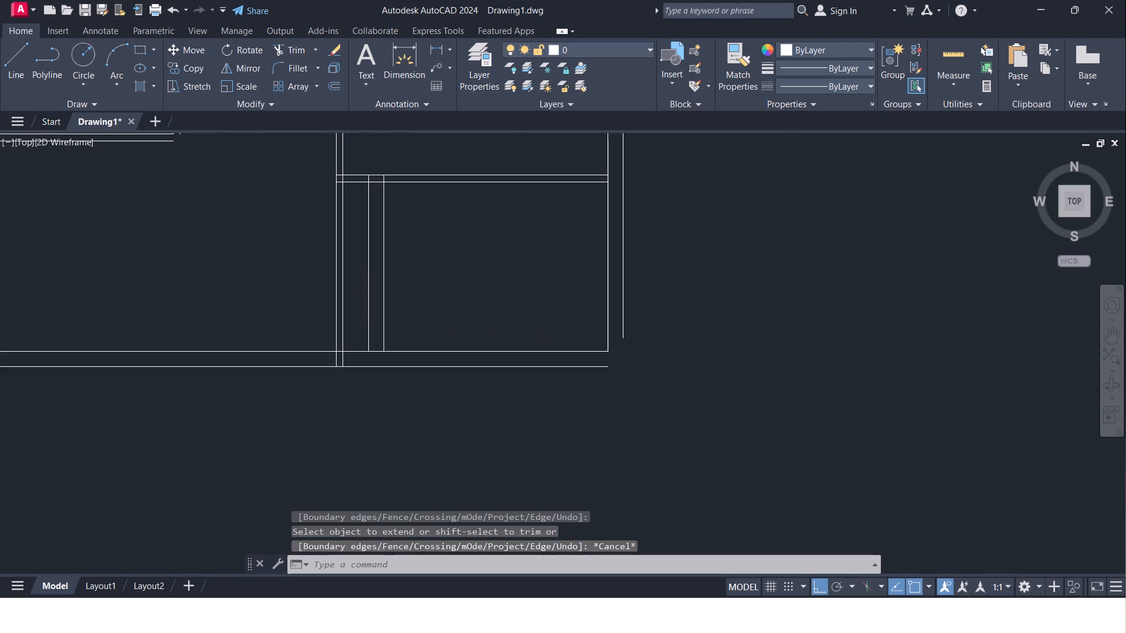
{"action": "middle_click", "coordinate": [357, 315]}
{"action": "scroll", "coordinate": [357, 315], "scroll_direction": "down", "scroll_amount": 2}
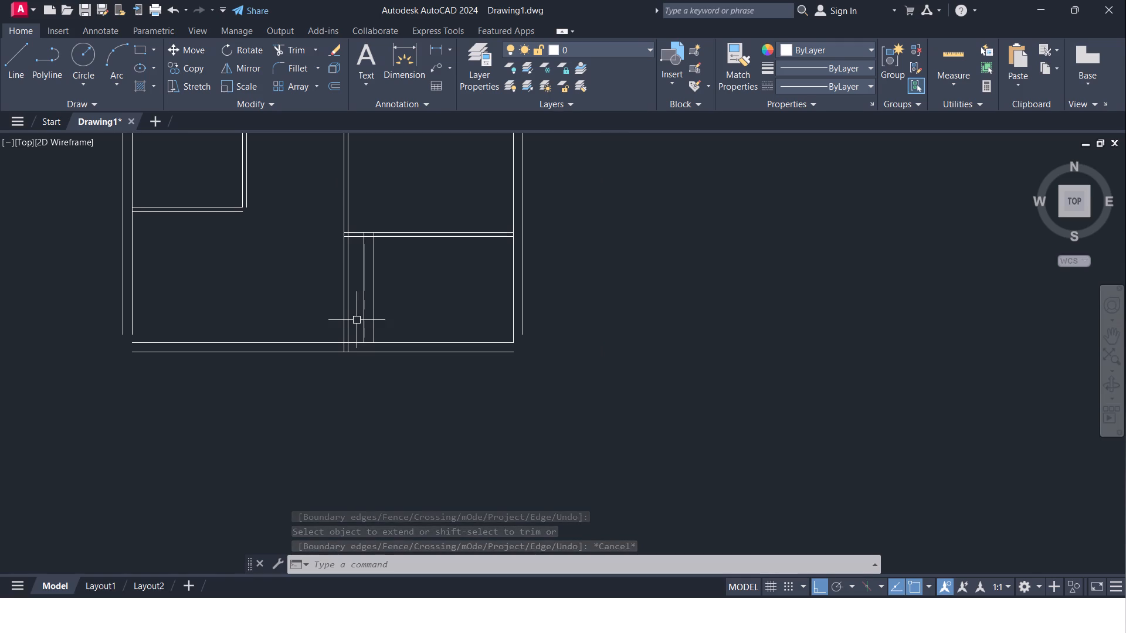
{"action": "key", "text": "Escape"}
{"action": "type", "text": "tr"}
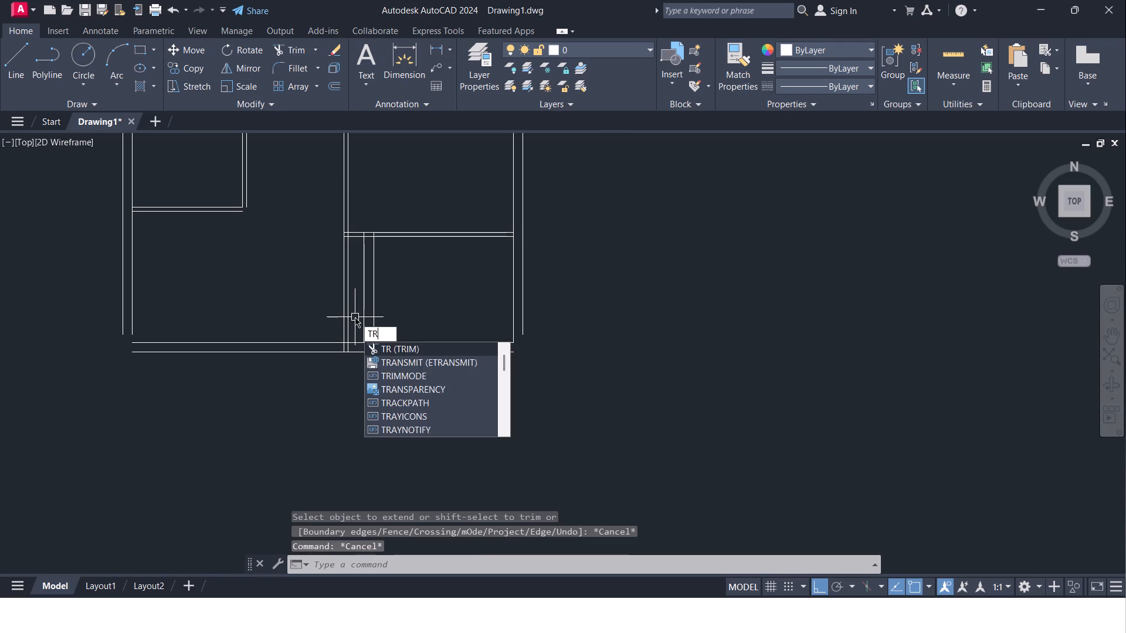
{"action": "key", "text": "Return"}
{"action": "key", "text": "Return"}
{"action": "left_click_drag", "start_coordinate": [302, 288], "coordinate": [334, 298]}
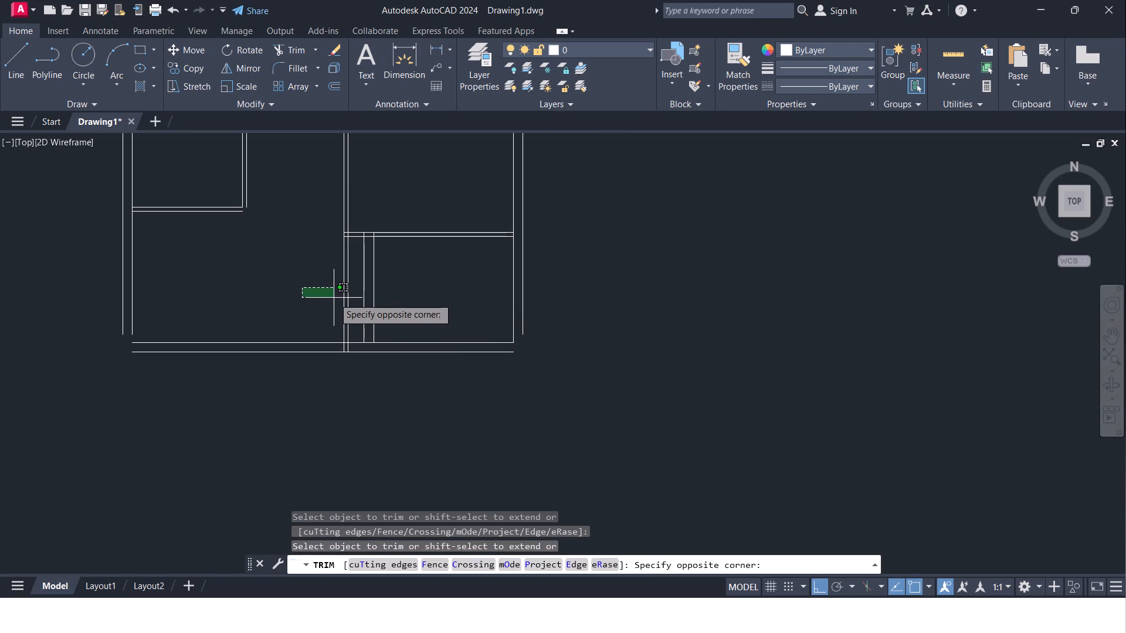
{"action": "left_click_drag", "start_coordinate": [334, 298], "coordinate": [335, 300]}
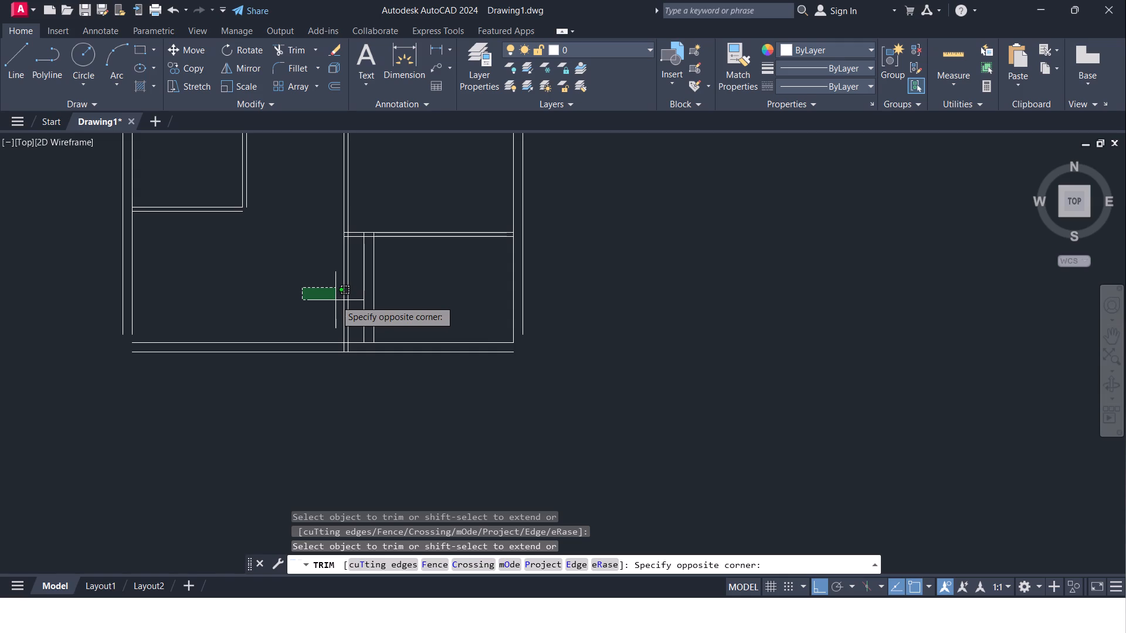
{"action": "left_click_drag", "start_coordinate": [335, 300], "coordinate": [352, 308]}
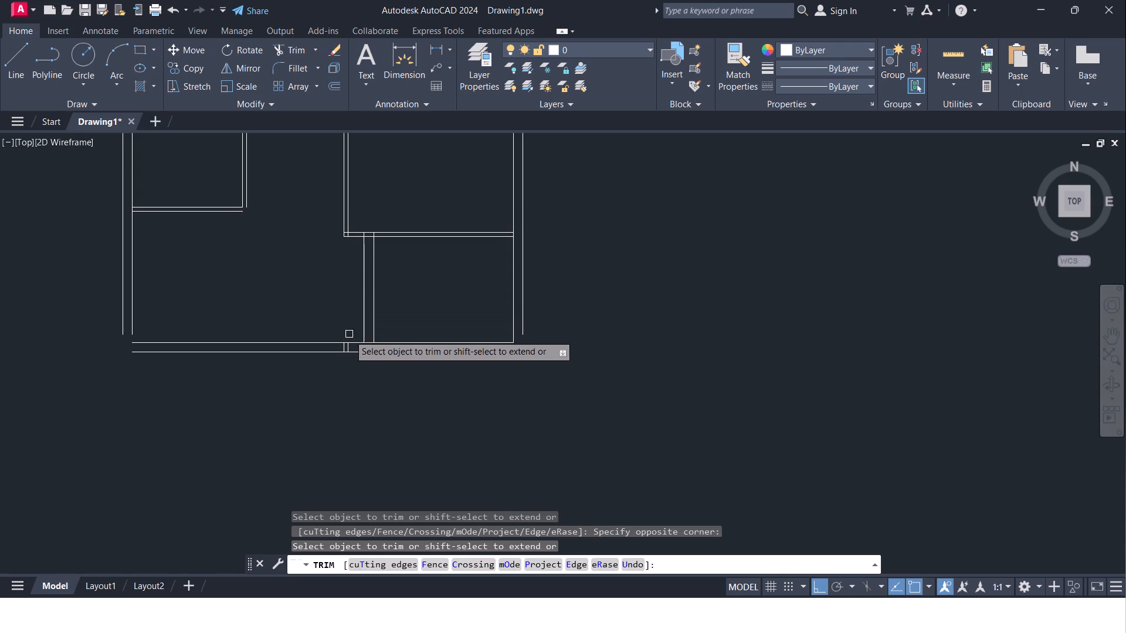
Delete the two leftover short vertical pieces between the bottom exterior wall's inner and outer lines.
{"action": "scroll", "coordinate": [347, 348], "scroll_direction": "up", "scroll_amount": 4}
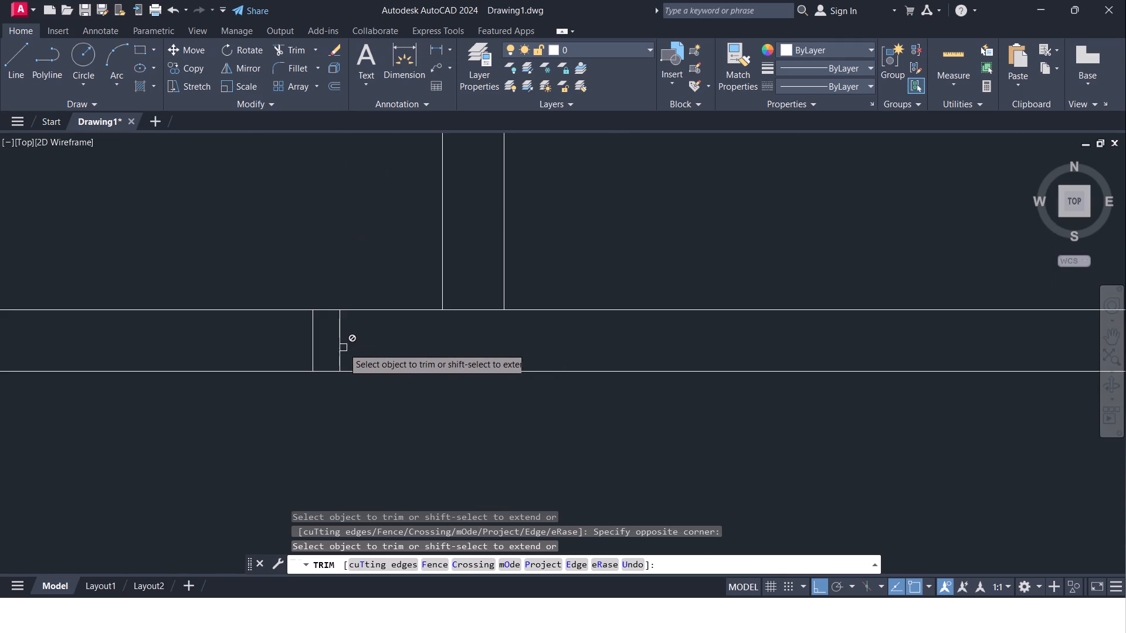
{"action": "triple_click", "coordinate": [343, 348]}
{"action": "double_click", "coordinate": [341, 347]}
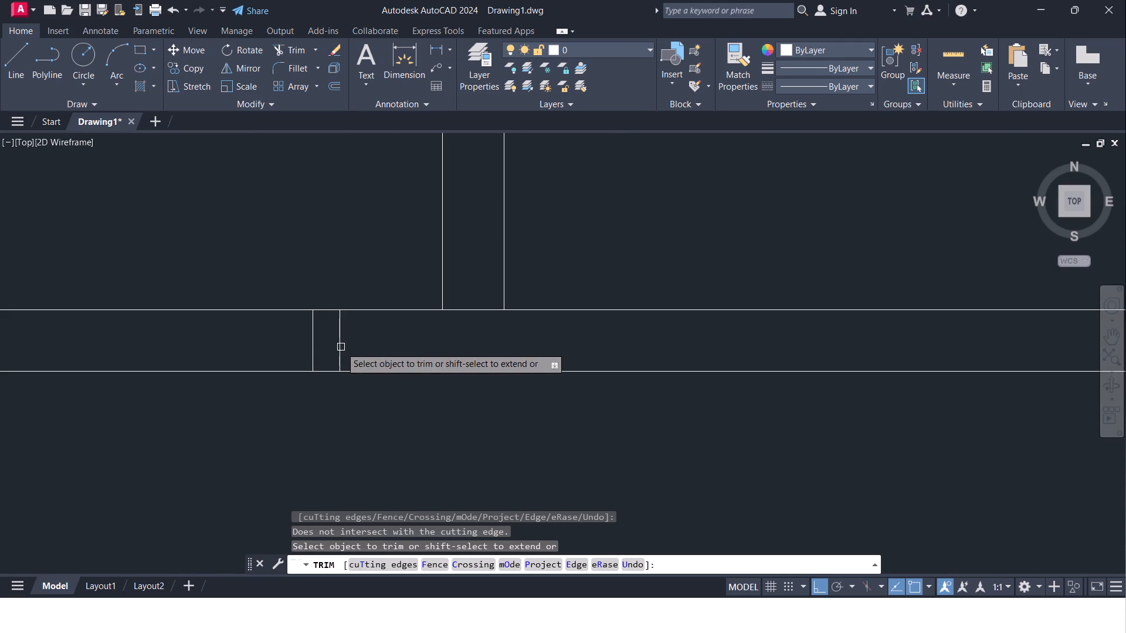
{"action": "key", "text": "Escape"}
{"action": "left_click", "coordinate": [340, 346]}
{"action": "left_click", "coordinate": [307, 347]}
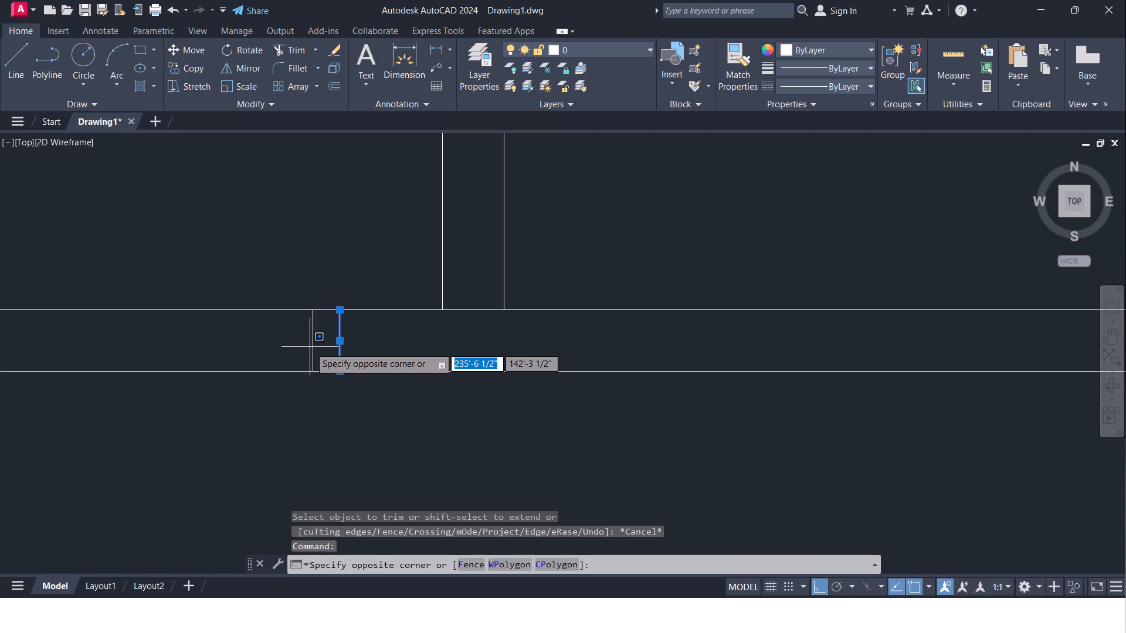
{"action": "double_click", "coordinate": [310, 347]}
{"action": "left_click", "coordinate": [316, 348]}
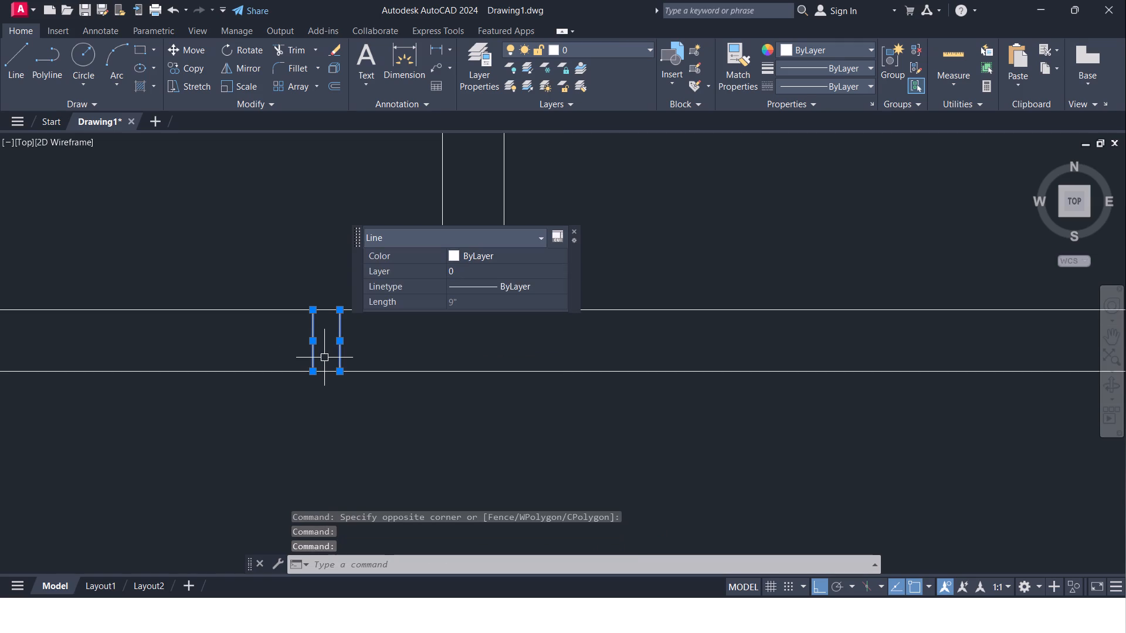
{"action": "key", "text": "Delete"}
Stretch the lower end of the right exterior wall's outer line straight down past the bottom exterior wall.
{"action": "scroll", "coordinate": [325, 353], "scroll_direction": "down", "scroll_amount": 4}
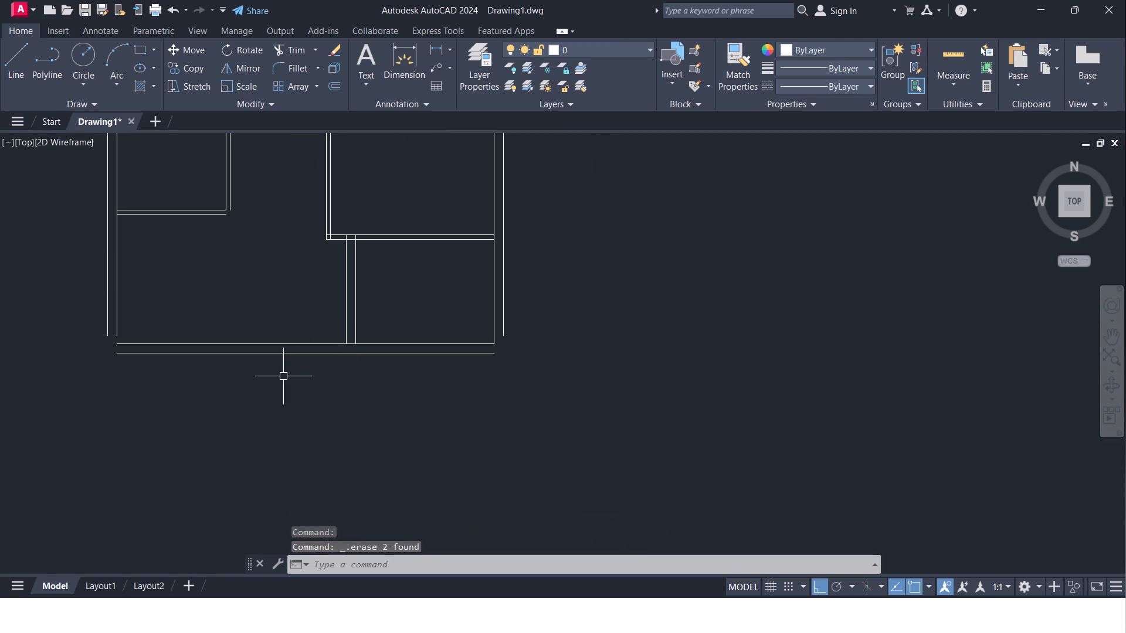
{"action": "middle_click_drag", "start_coordinate": [282, 376], "coordinate": [291, 366]}
{"action": "key", "text": "Escape"}
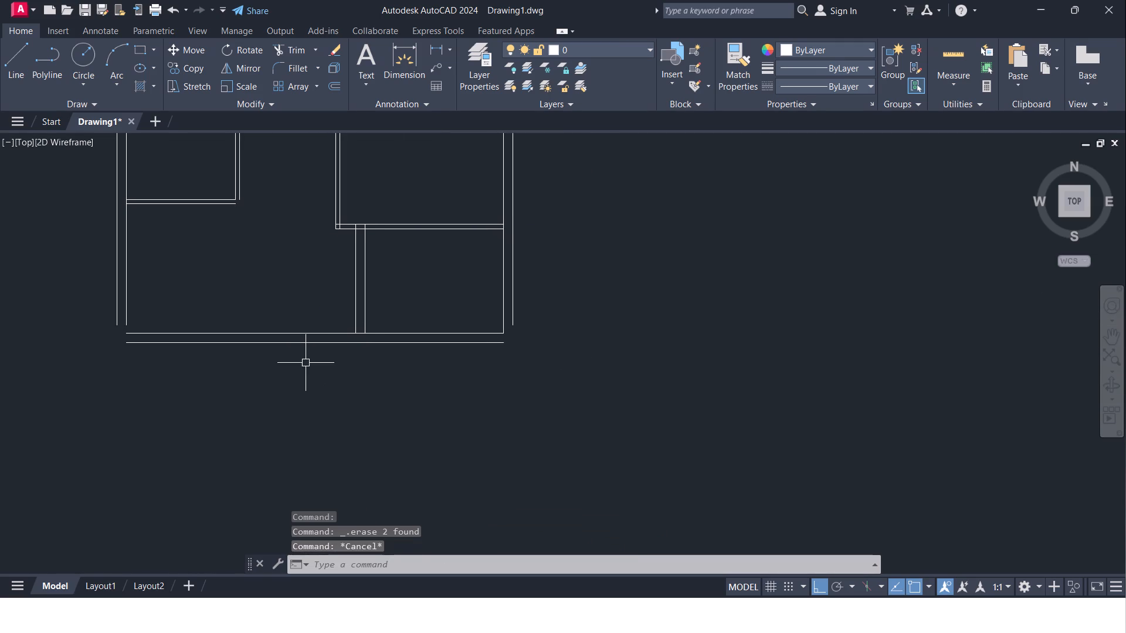
{"action": "key", "text": "Escape"}
{"action": "left_click", "coordinate": [513, 261]}
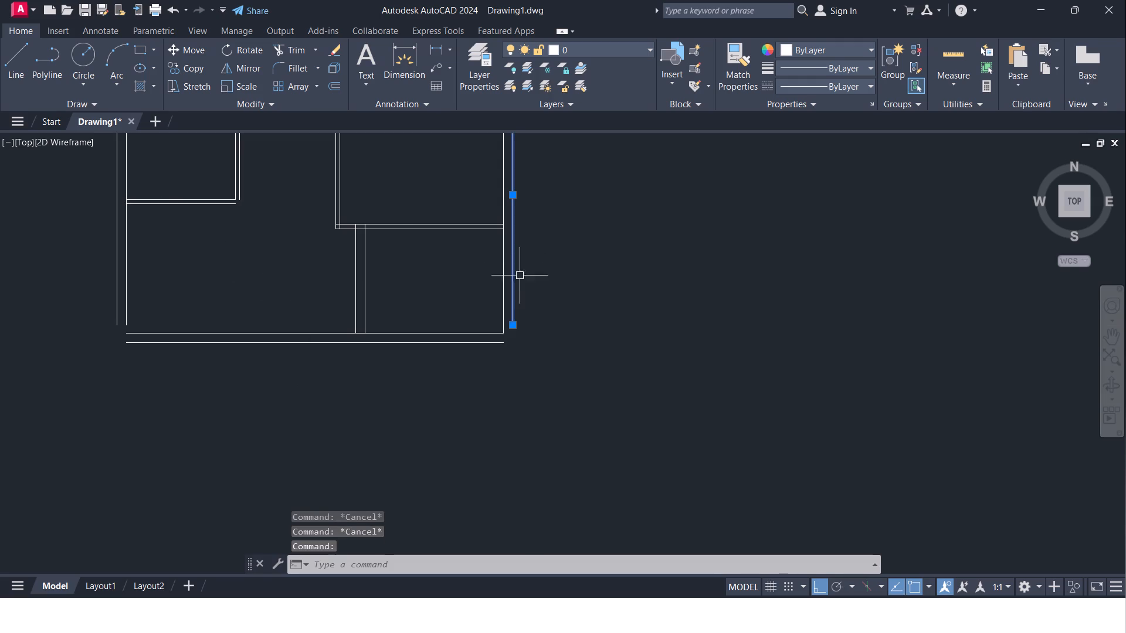
{"action": "left_click", "coordinate": [512, 326]}
{"action": "left_click", "coordinate": [515, 421]}
{"action": "key", "text": "Escape"}
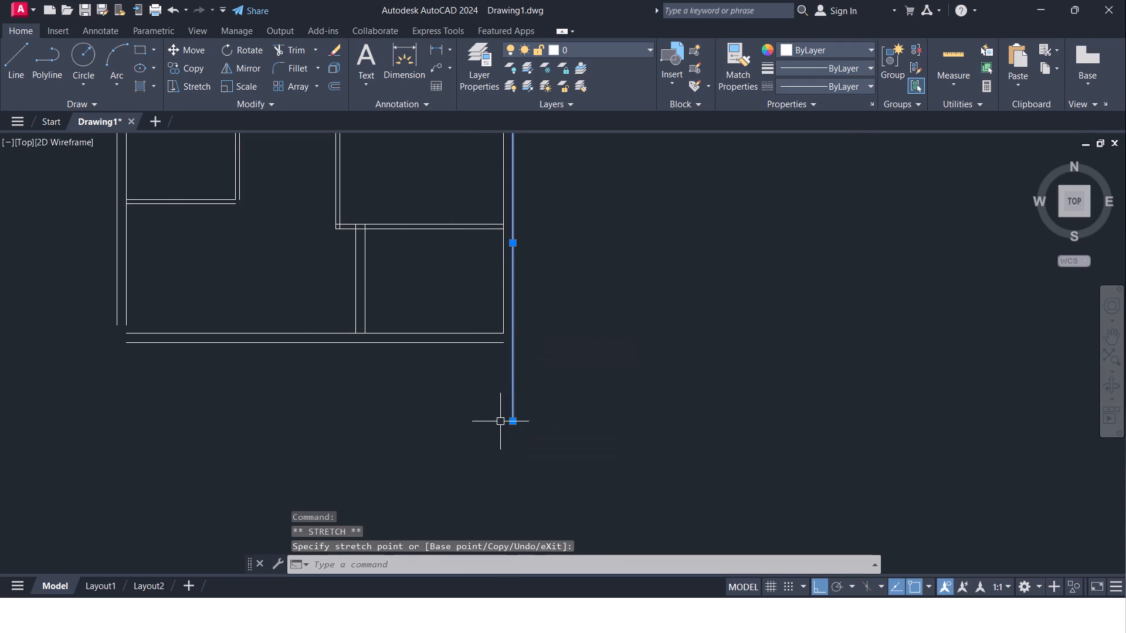
{"action": "key", "text": "Escape"}
Extend the bottom exterior wall's outer line to the right exterior wall's outer line.
{"action": "type", "text": "ex"}
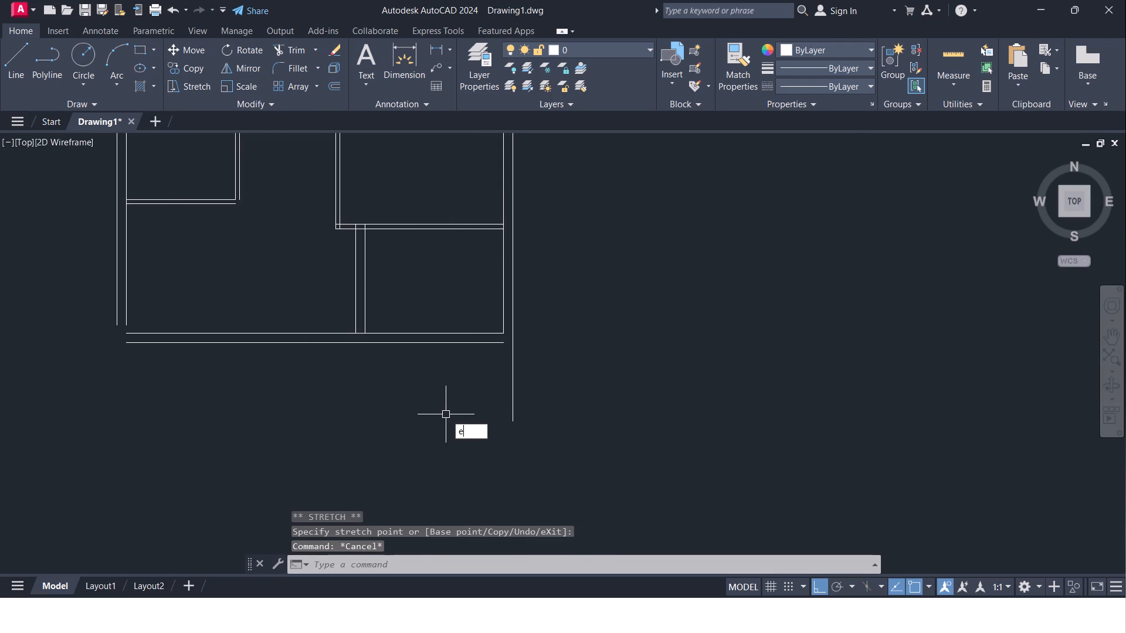
{"action": "key", "text": "Return"}
{"action": "key", "text": "Return"}
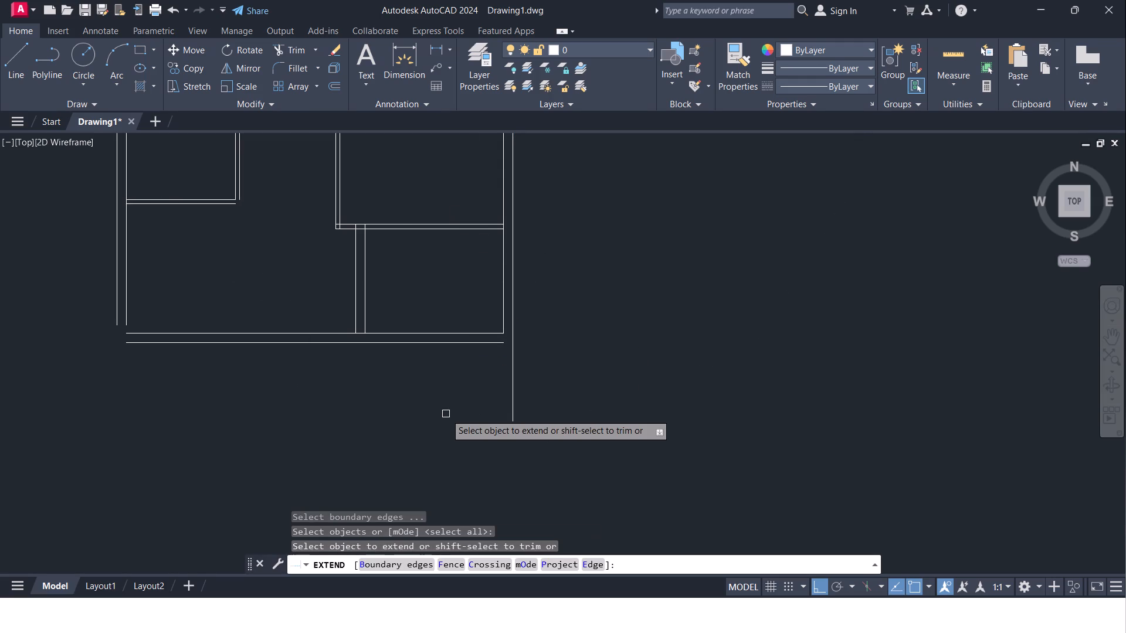
{"action": "left_click", "coordinate": [444, 342]}
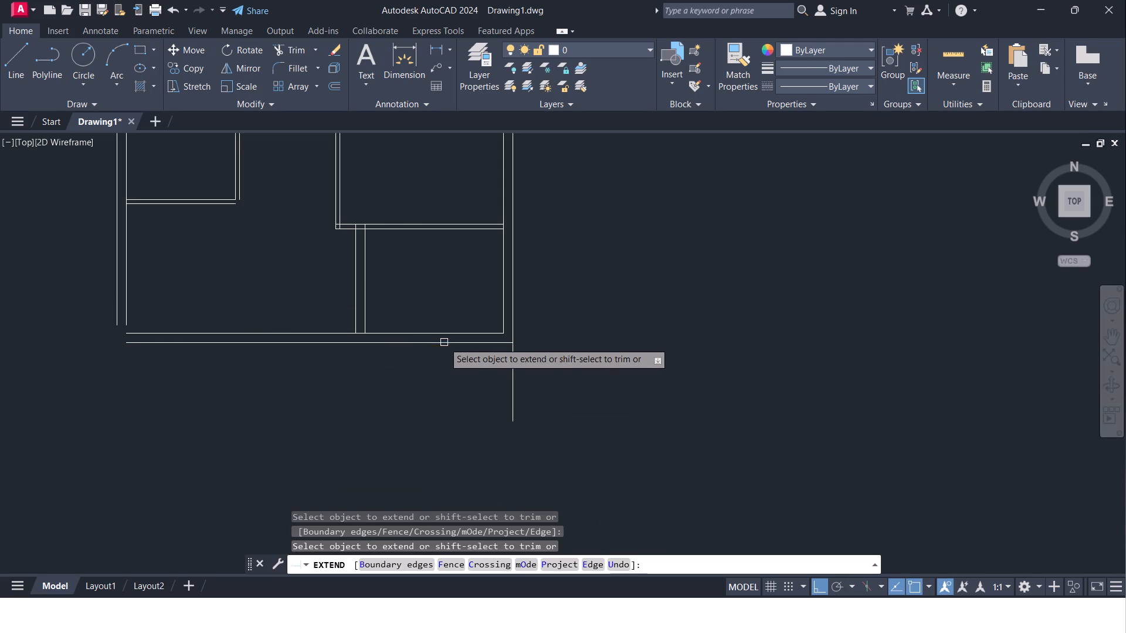
{"action": "key", "text": "Escape"}
Trim the part of the right exterior wall's outer line that overhangs below the bottom exterior wall.
{"action": "type", "text": "tr"}
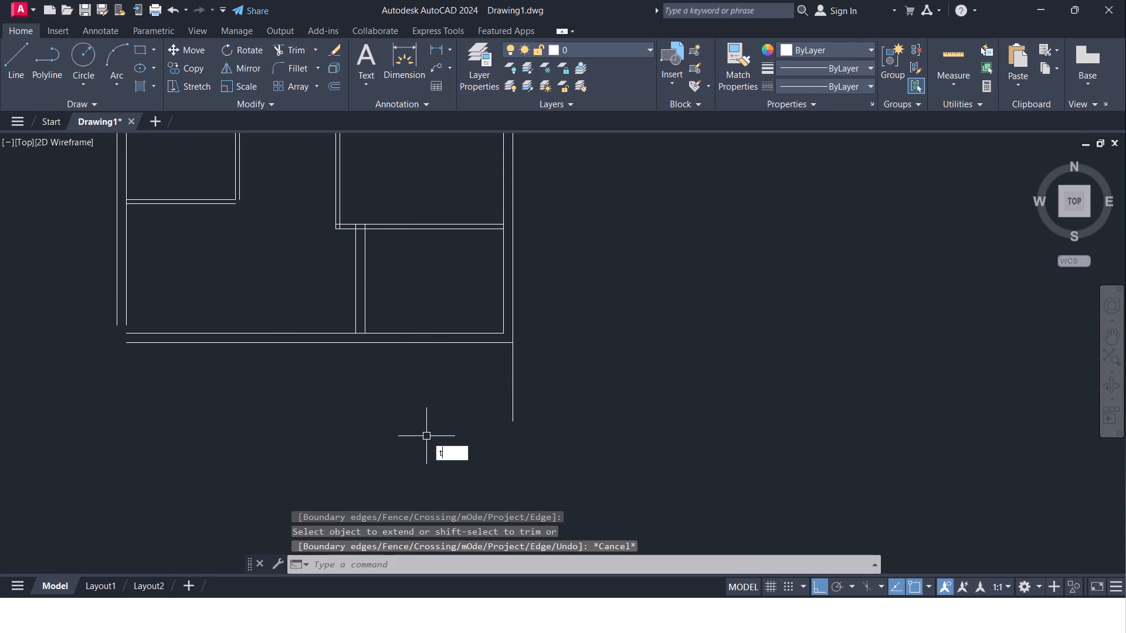
{"action": "key", "text": "Return"}
{"action": "key", "text": "Return"}
{"action": "left_click", "coordinate": [514, 392]}
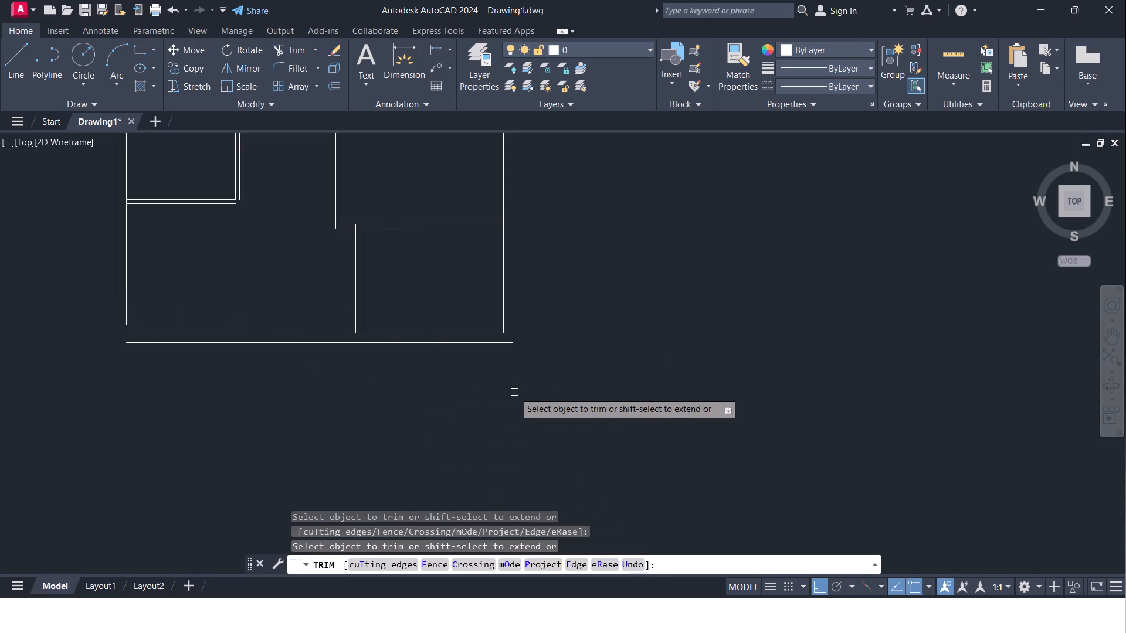
{"action": "key", "text": "Escape"}
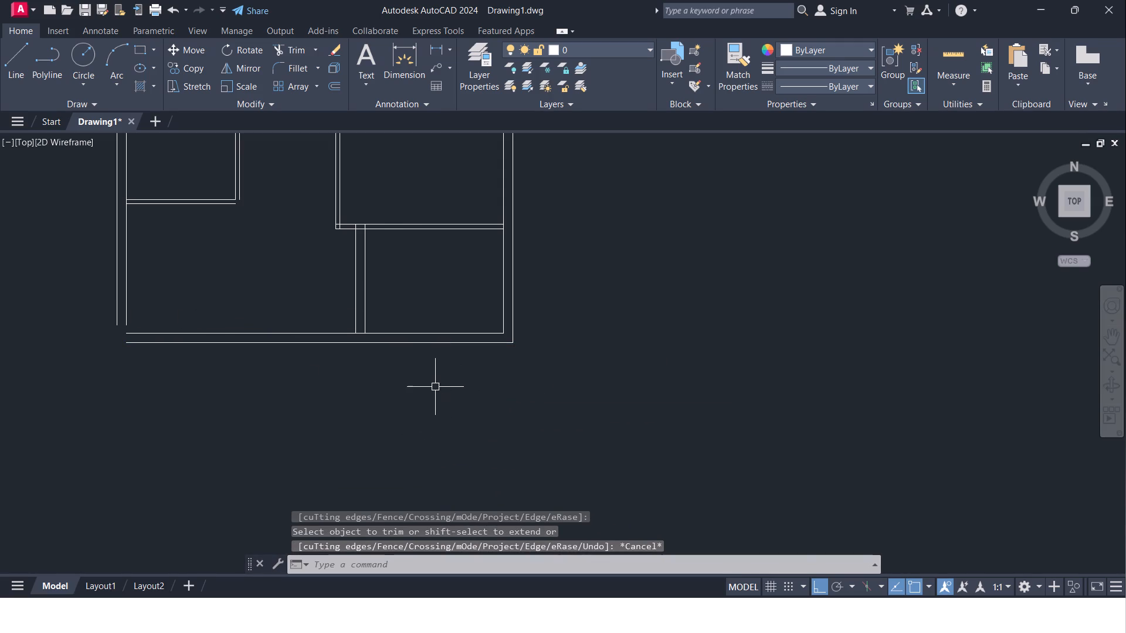
Trim the bottom exterior wall's inner line from its left end to the lower-right room's left wall.
{"action": "key", "text": "t"}
{"action": "key", "text": "r"}
{"action": "key", "text": "Return"}
{"action": "key", "text": "Return"}
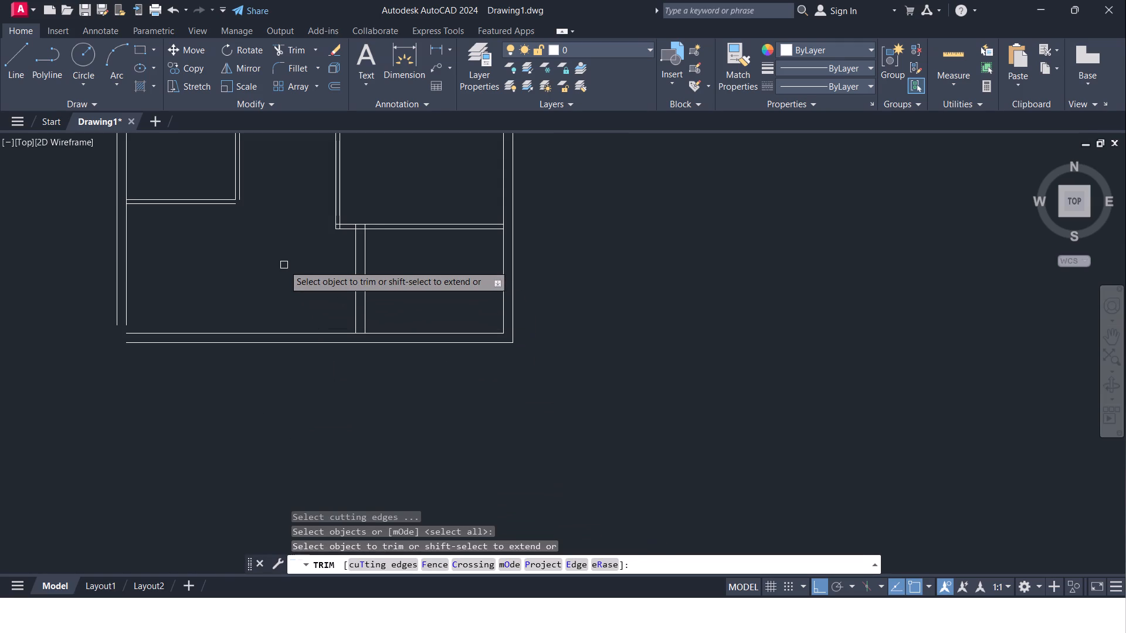
{"action": "left_click_drag", "start_coordinate": [284, 265], "coordinate": [291, 362]}
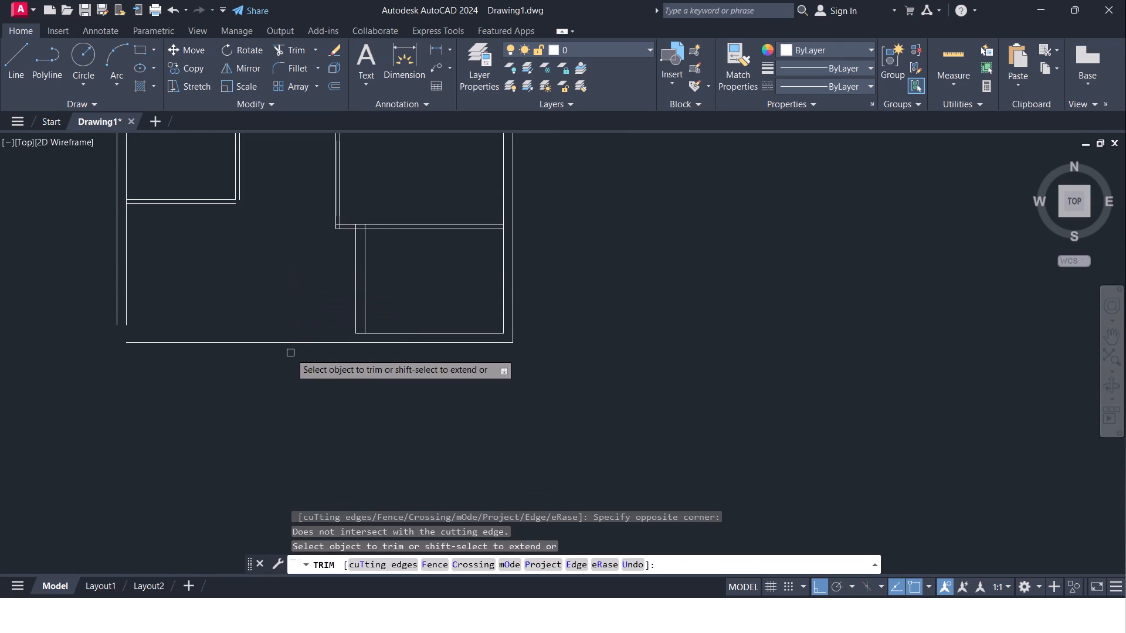
{"action": "left_click", "coordinate": [289, 345]}
{"action": "key", "text": "Escape"}
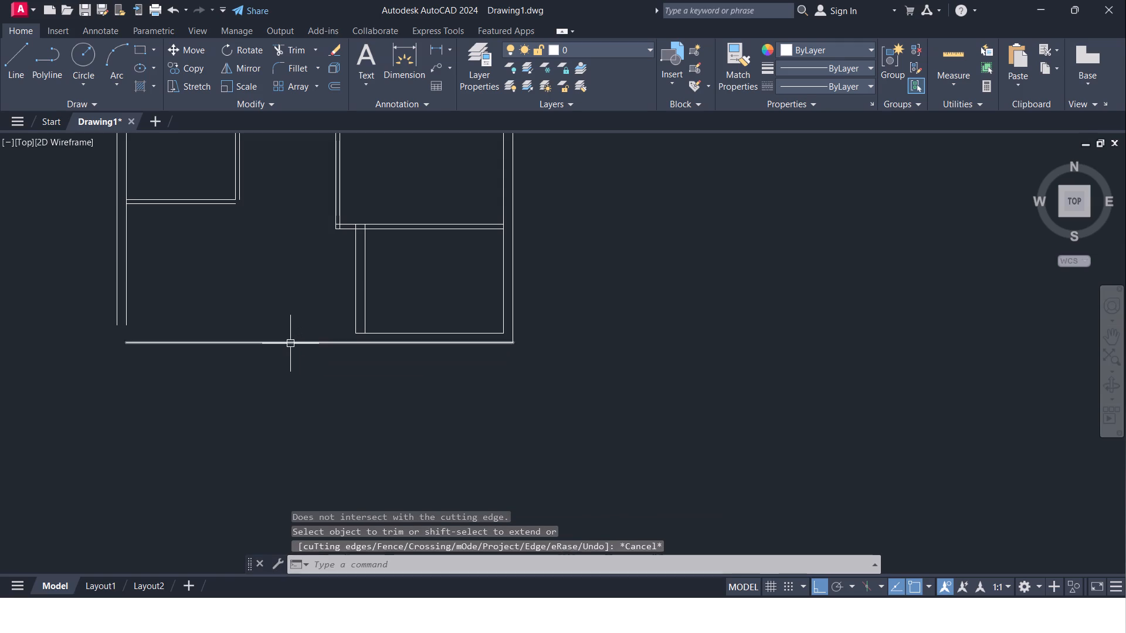
Delete the outer line of the bottom exterior wall.
{"action": "left_click", "coordinate": [290, 343]}
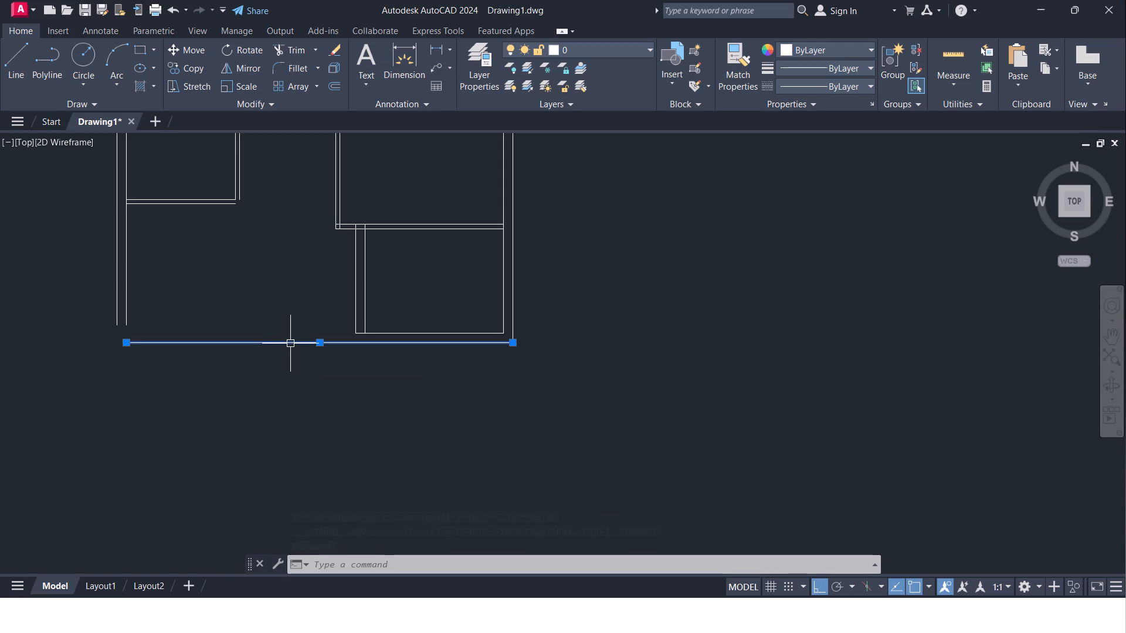
{"action": "key", "text": "Delete"}
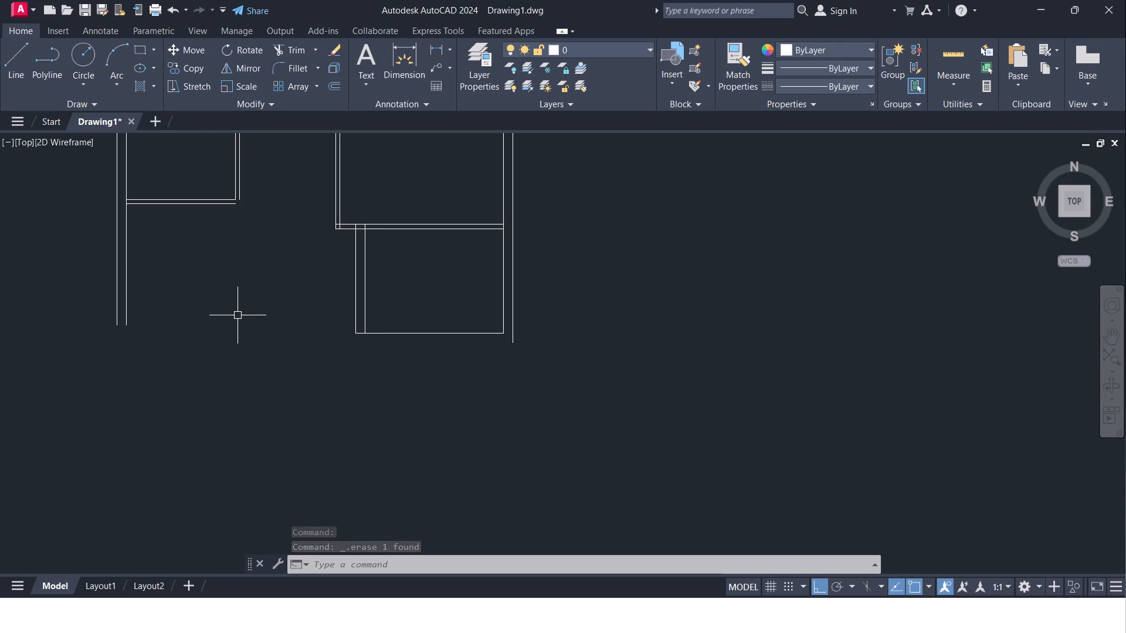
Measure the left exterior wall's inner line from the upper-left room's bottom wall to its lower end with a linear dimension, without placing it.
{"action": "left_click", "coordinate": [436, 52]}
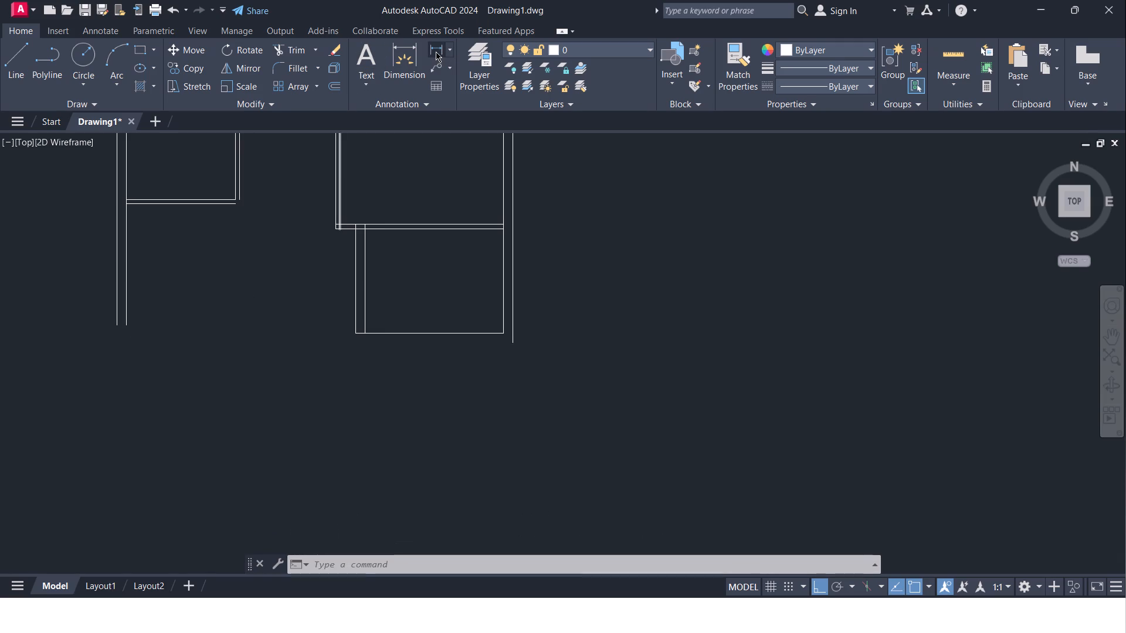
{"action": "left_click", "coordinate": [130, 242]}
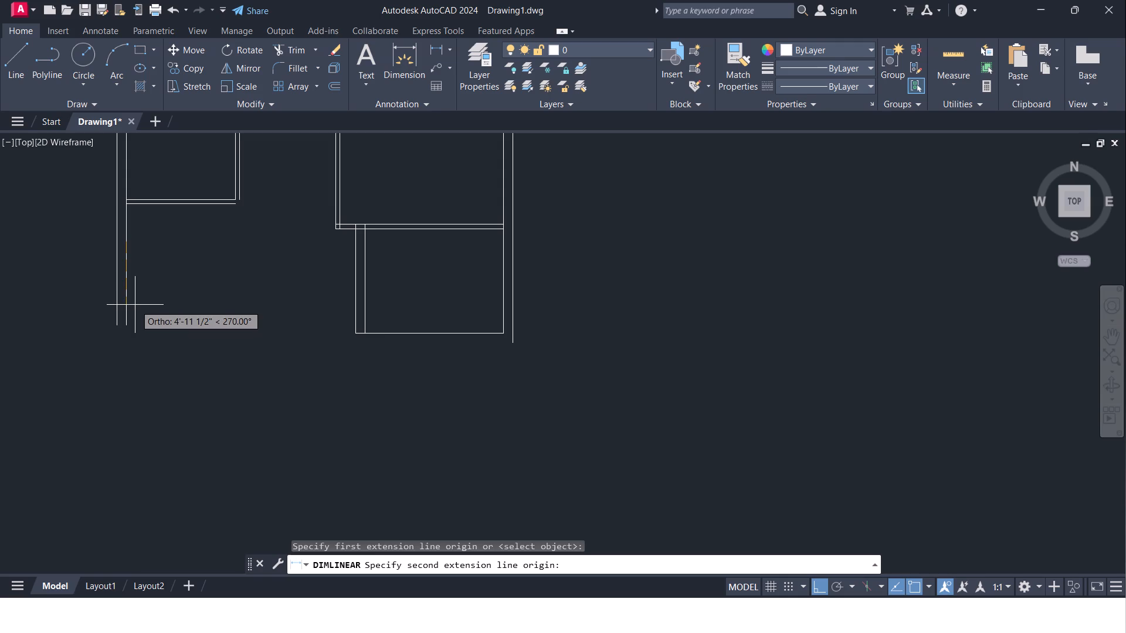
{"action": "left_click", "coordinate": [124, 321]}
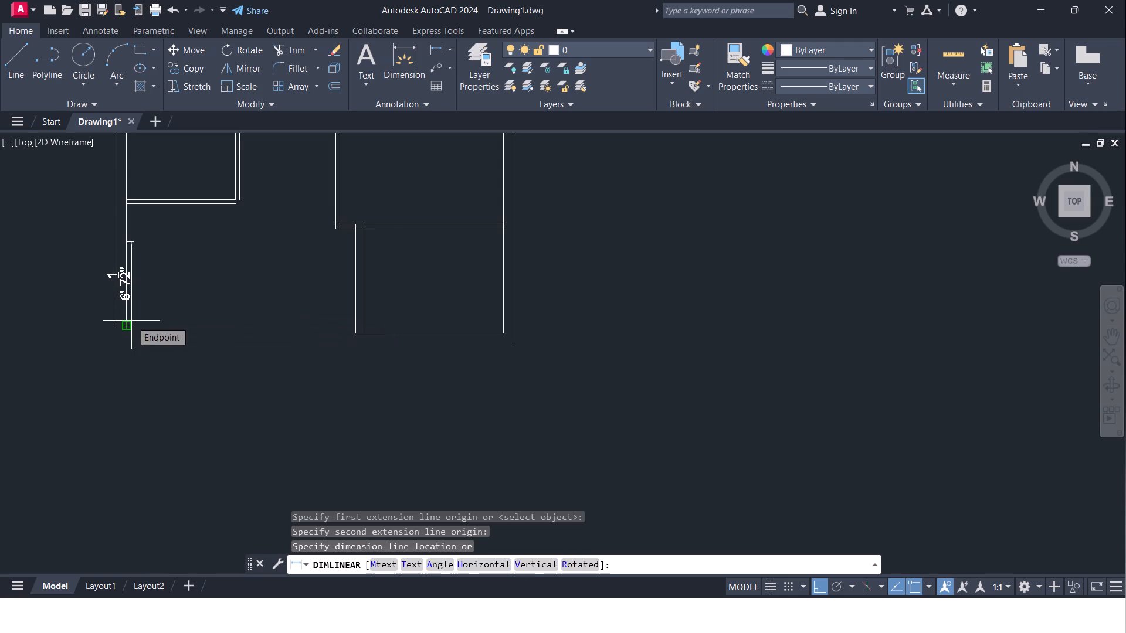
{"action": "key", "text": "Escape"}
{"action": "left_click", "coordinate": [438, 49]}
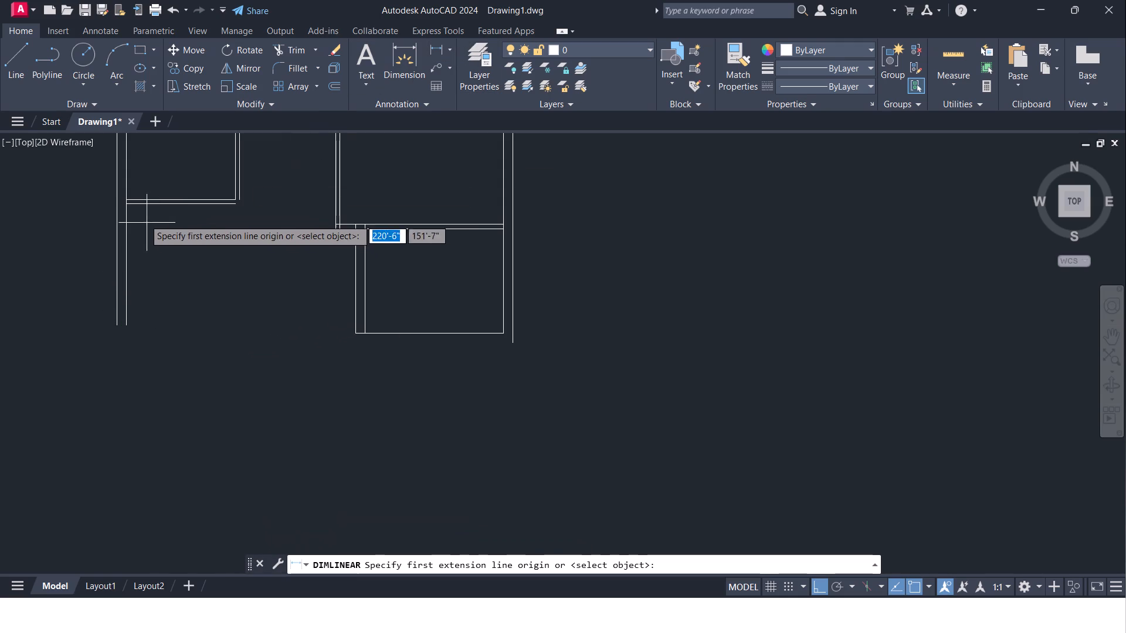
{"action": "left_click", "coordinate": [128, 204]}
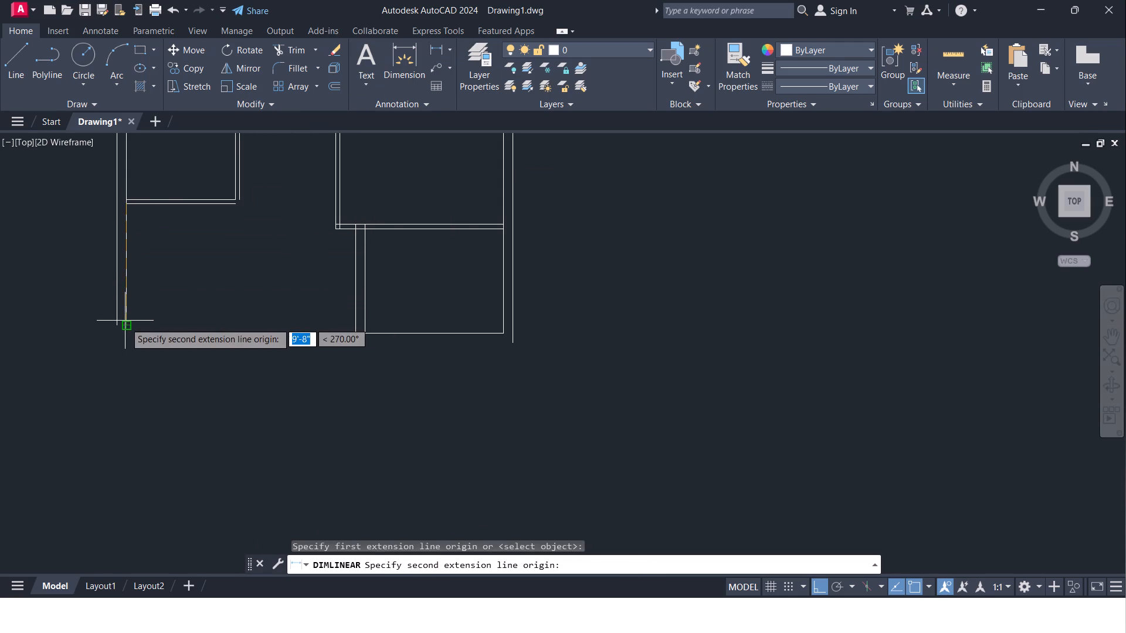
{"action": "left_click", "coordinate": [125, 324]}
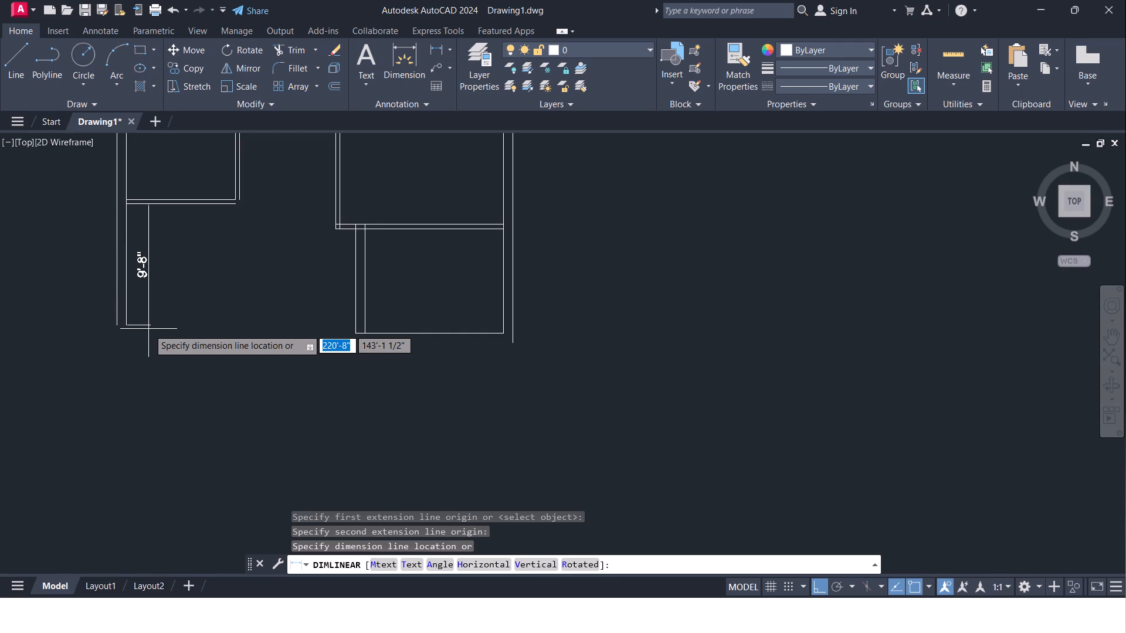
{"action": "key", "text": "Escape"}
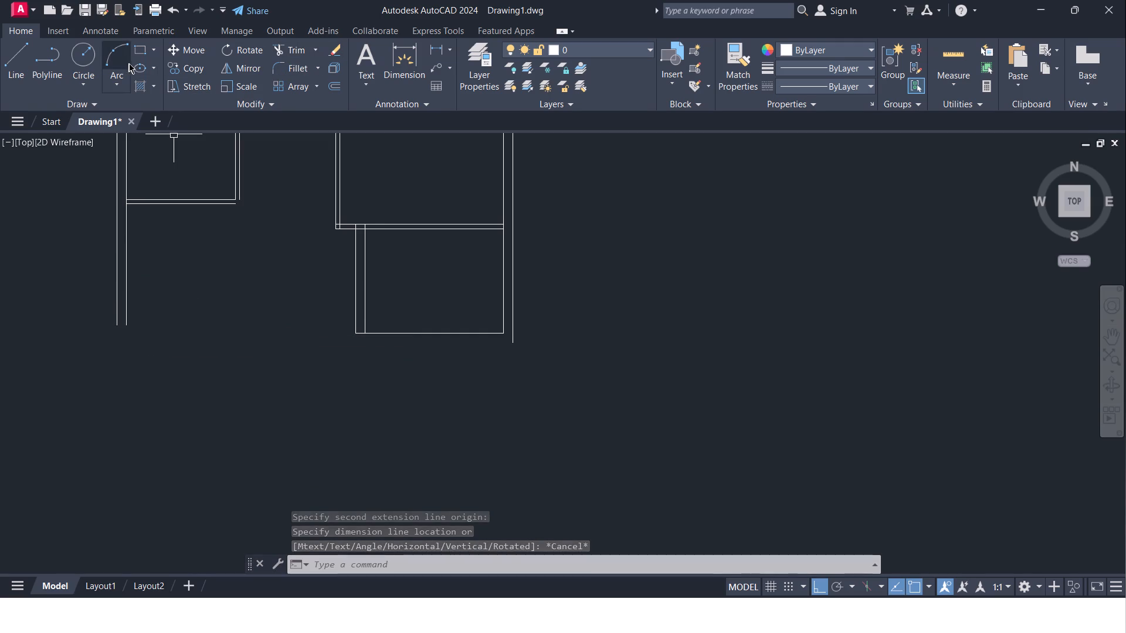
Draw a horizontal line about 21'-6" long from the left exterior wall's inner lower end, rightward past the lower-right room's left wall.
{"action": "left_click", "coordinate": [13, 67]}
{"action": "left_click", "coordinate": [127, 327]}
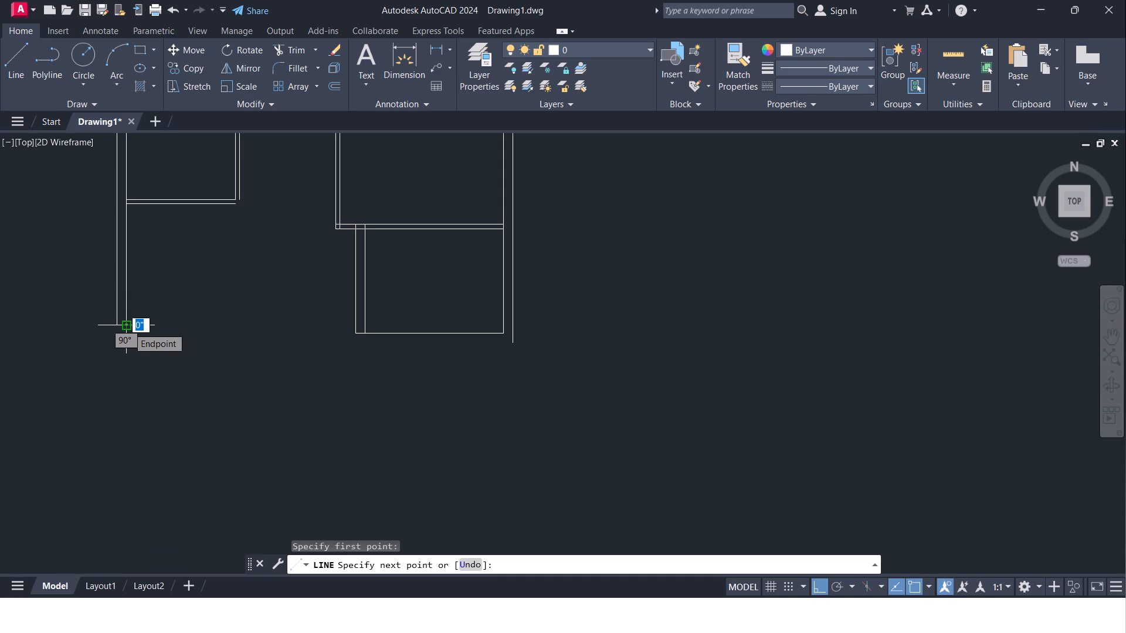
{"action": "left_click", "coordinate": [397, 320]}
{"action": "key", "text": "Escape"}
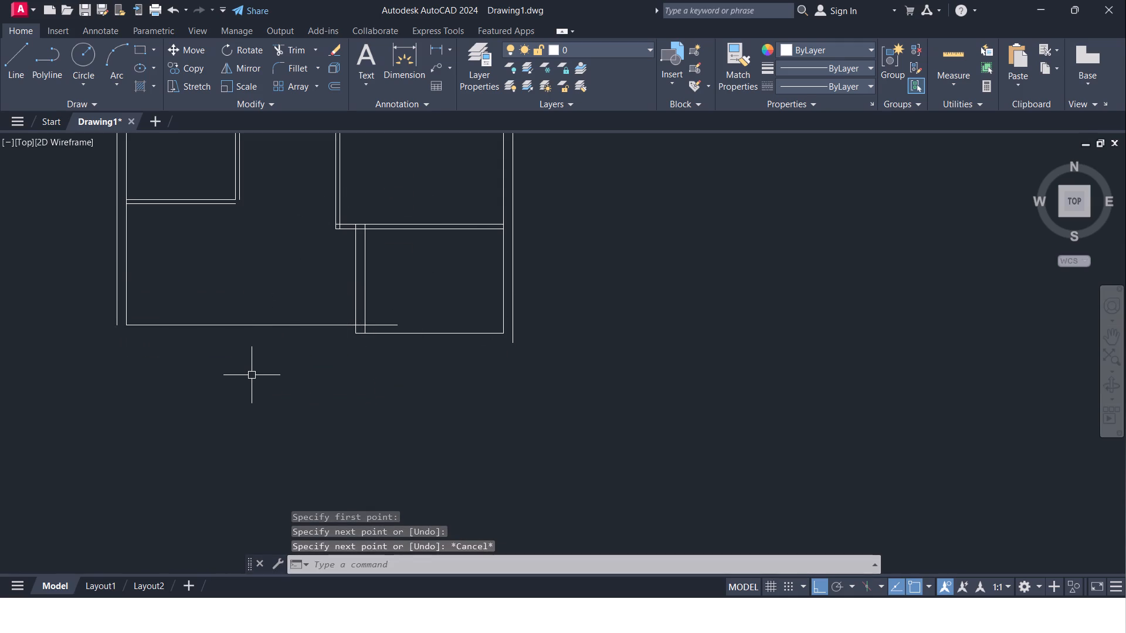
{"action": "key", "text": "Return"}
{"action": "key", "text": "Return"}
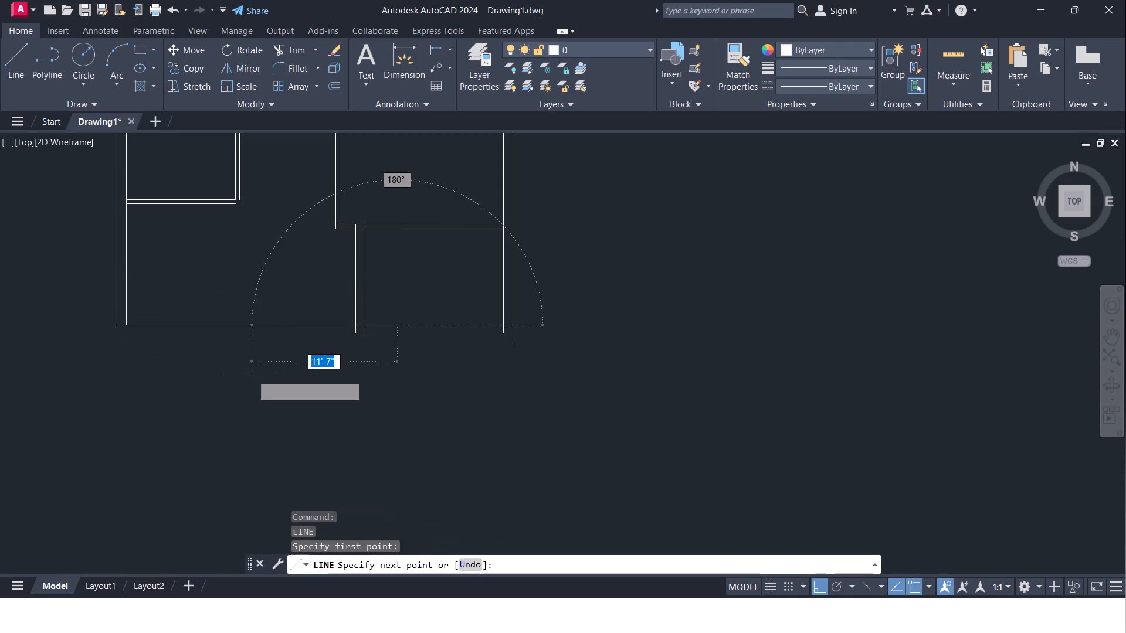
{"action": "key", "text": "Escape"}
{"action": "key", "text": "Escape"}
Offset the new horizontal line 4" downward to form the lower-left room's bottom wall.
{"action": "key", "text": "o"}
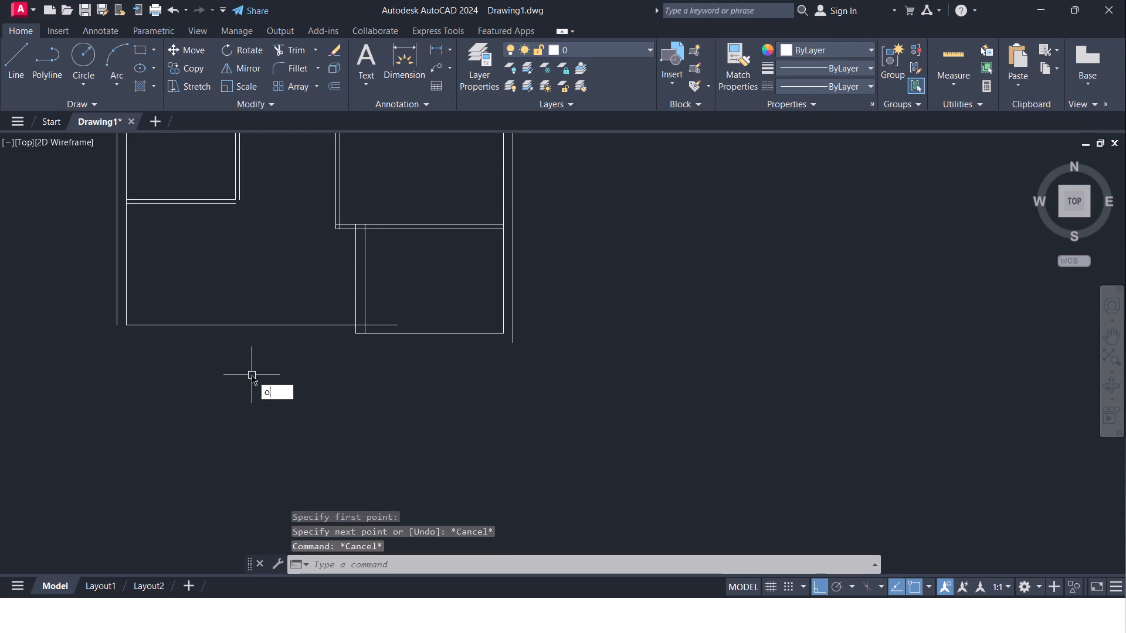
{"action": "key", "text": "Return"}
{"action": "type", "text": "4\""}
{"action": "key", "text": "Return"}
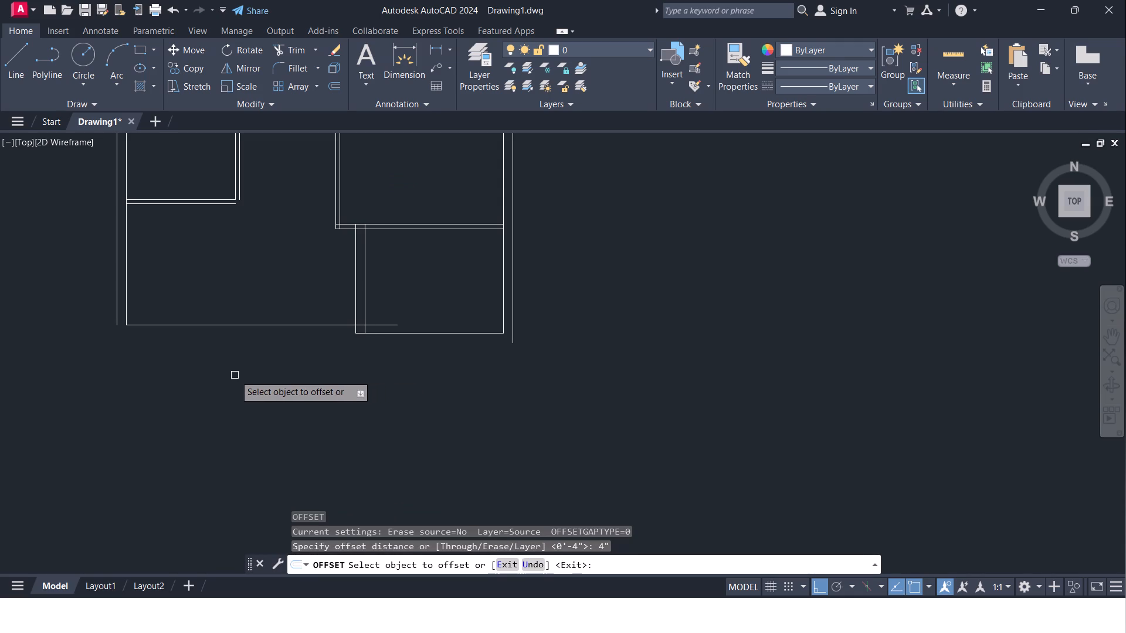
{"action": "left_click", "coordinate": [237, 326]}
{"action": "left_click", "coordinate": [239, 373]}
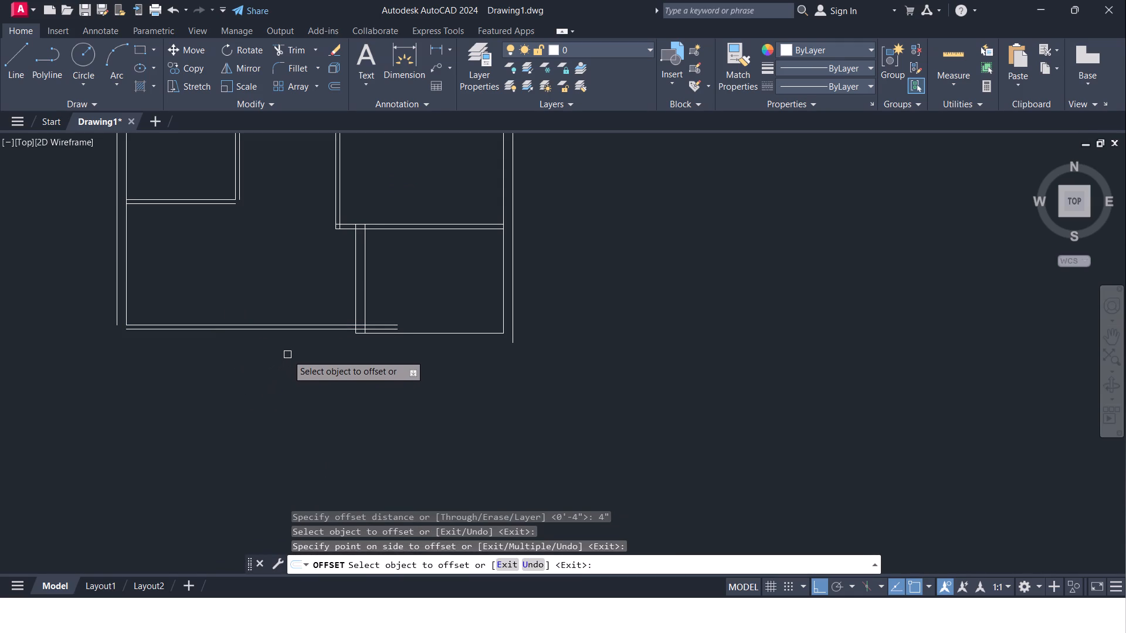
{"action": "middle_click_drag", "start_coordinate": [287, 355], "coordinate": [270, 384]}
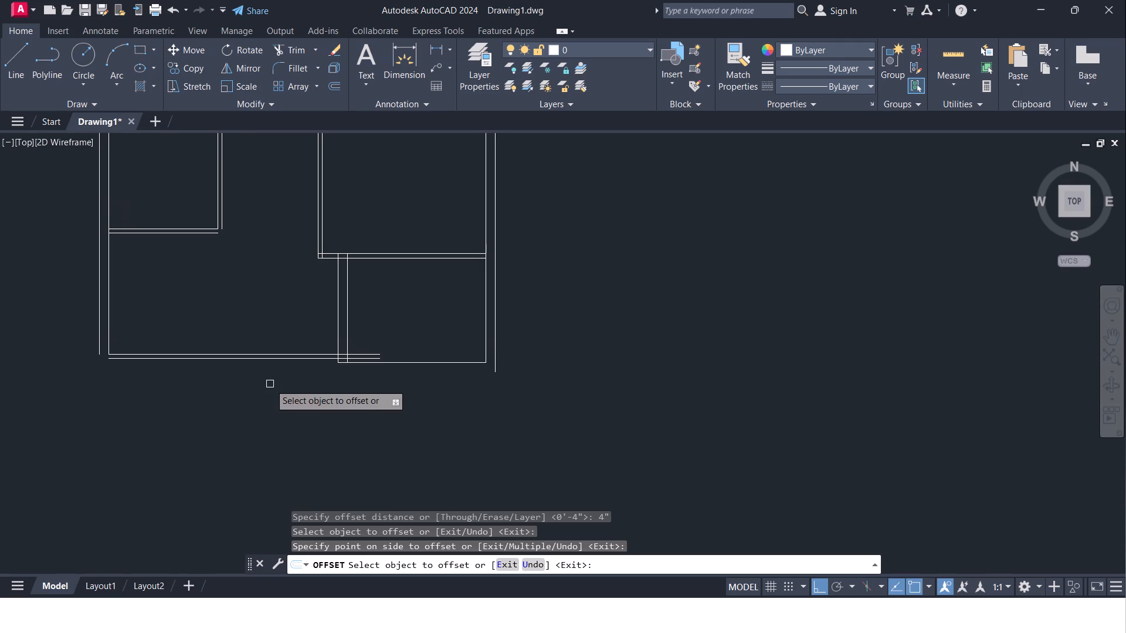
{"action": "key", "text": "Escape"}
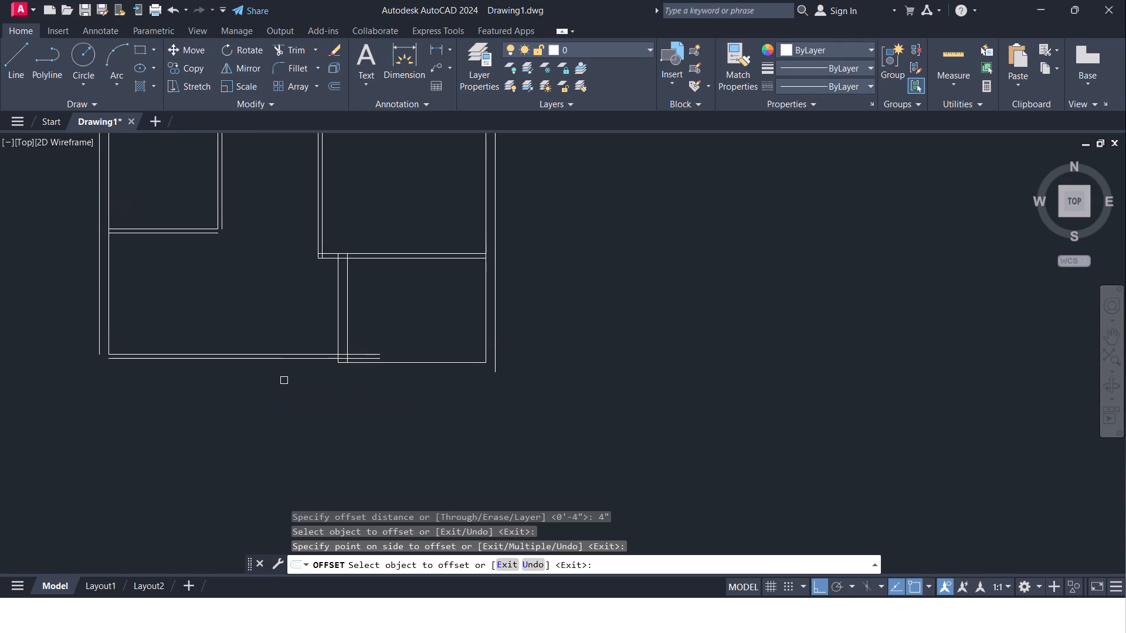
Offset the lower-right room's bottom line 9" downward to form the exterior wall's outer face.
{"action": "key", "text": "o"}
{"action": "key", "text": "Return"}
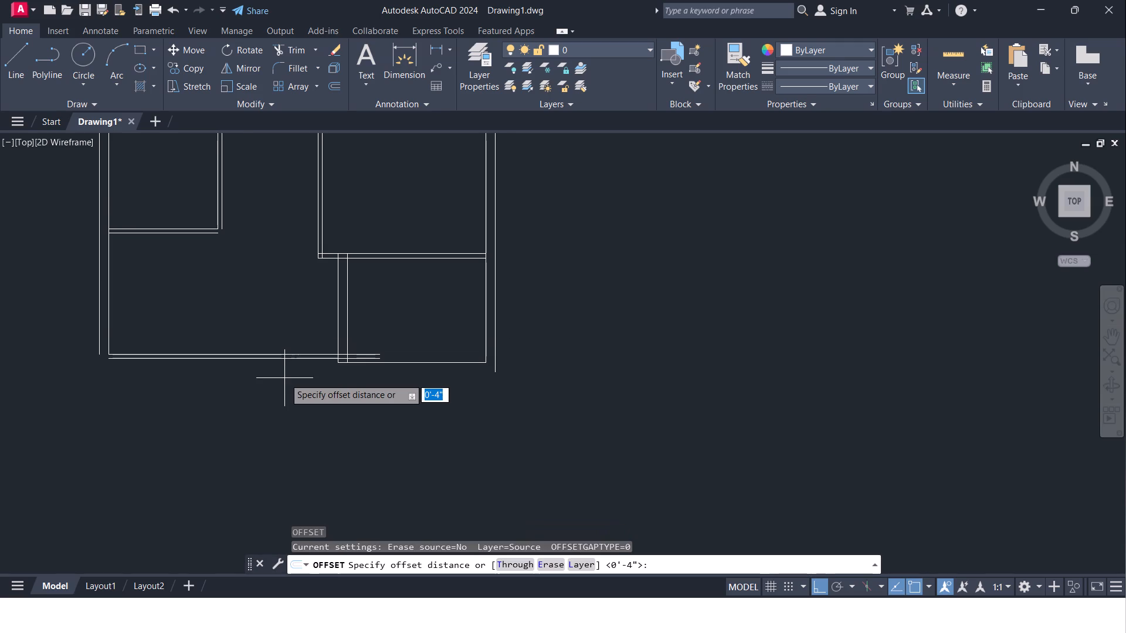
{"action": "type", "text": "9\""}
{"action": "key", "text": "Return"}
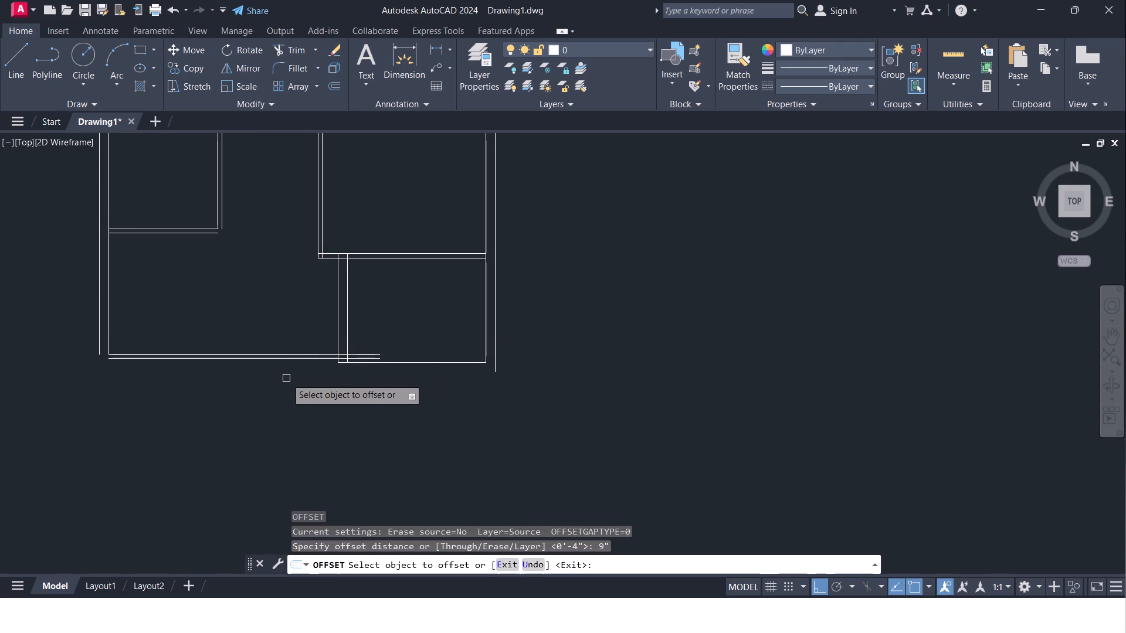
{"action": "left_click", "coordinate": [444, 364]}
{"action": "left_click", "coordinate": [443, 411]}
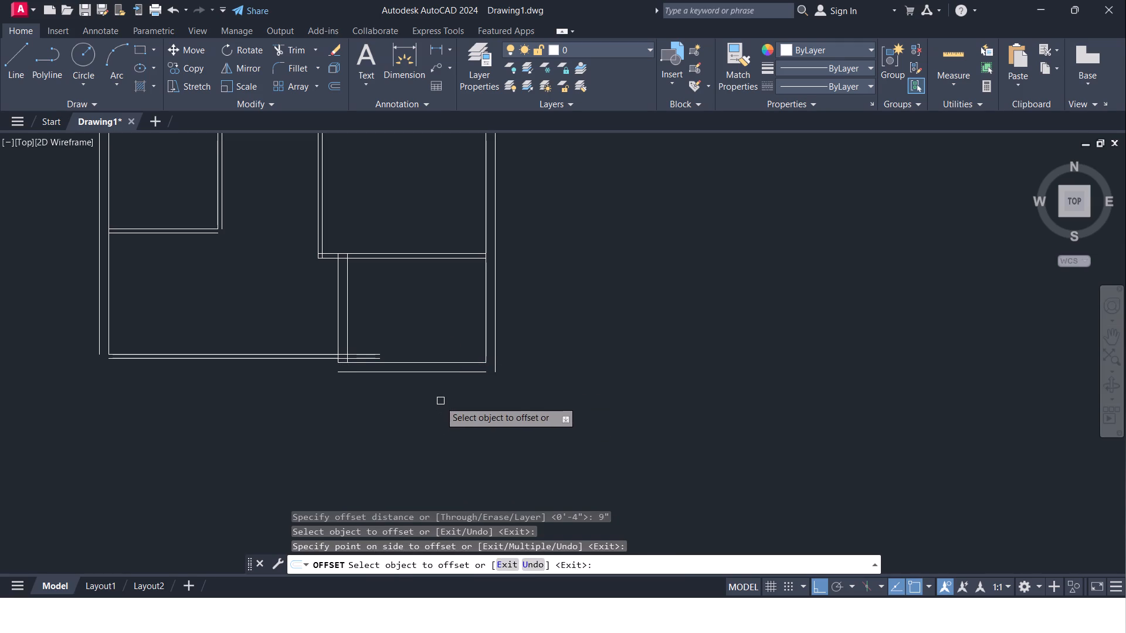
{"action": "key", "text": "Escape"}
Extend both lines of the lower-right room's left wall down to the new outer wall line.
{"action": "type", "text": "ex"}
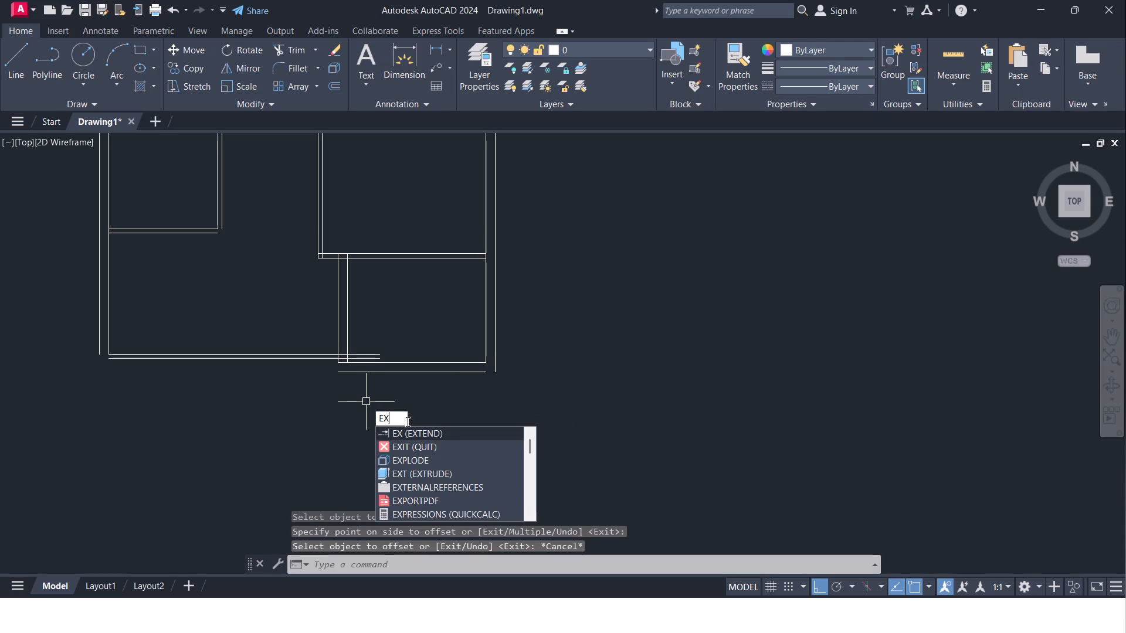
{"action": "key", "text": "Return"}
{"action": "key", "text": "Return"}
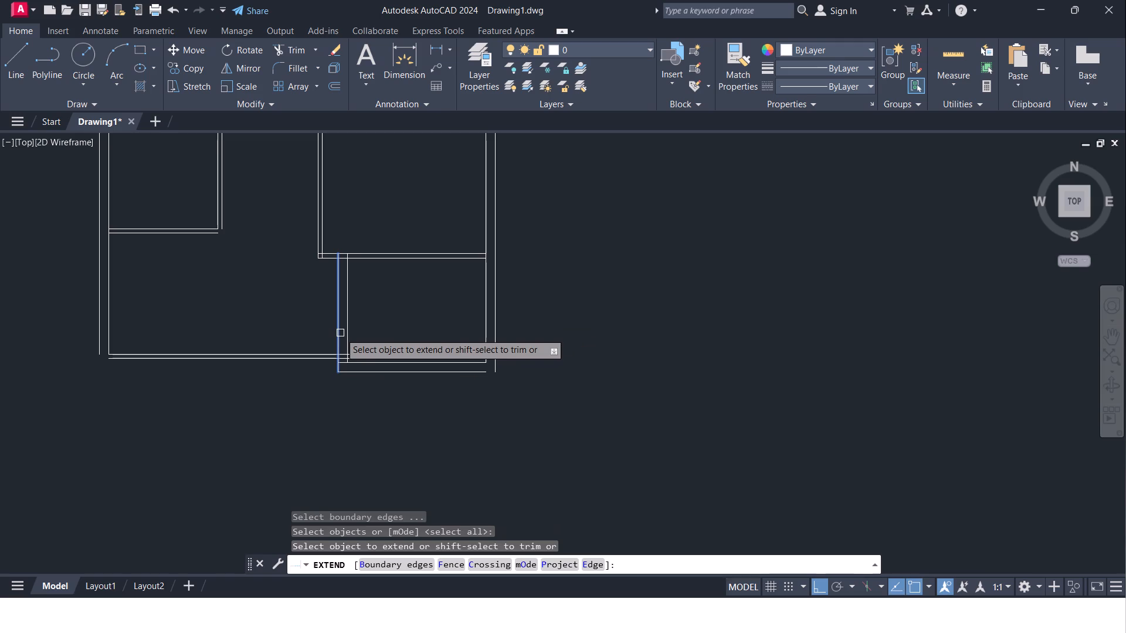
{"action": "left_click", "coordinate": [340, 333]}
{"action": "left_click", "coordinate": [350, 339]}
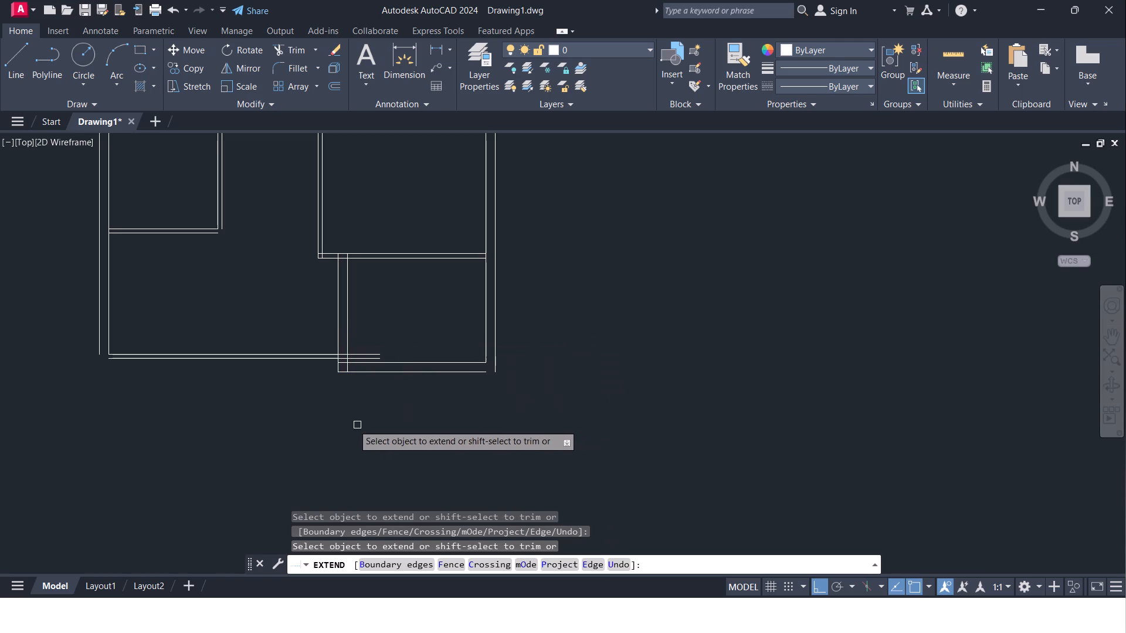
{"action": "middle_click_drag", "start_coordinate": [338, 424], "coordinate": [350, 427]}
{"action": "key", "text": "Escape"}
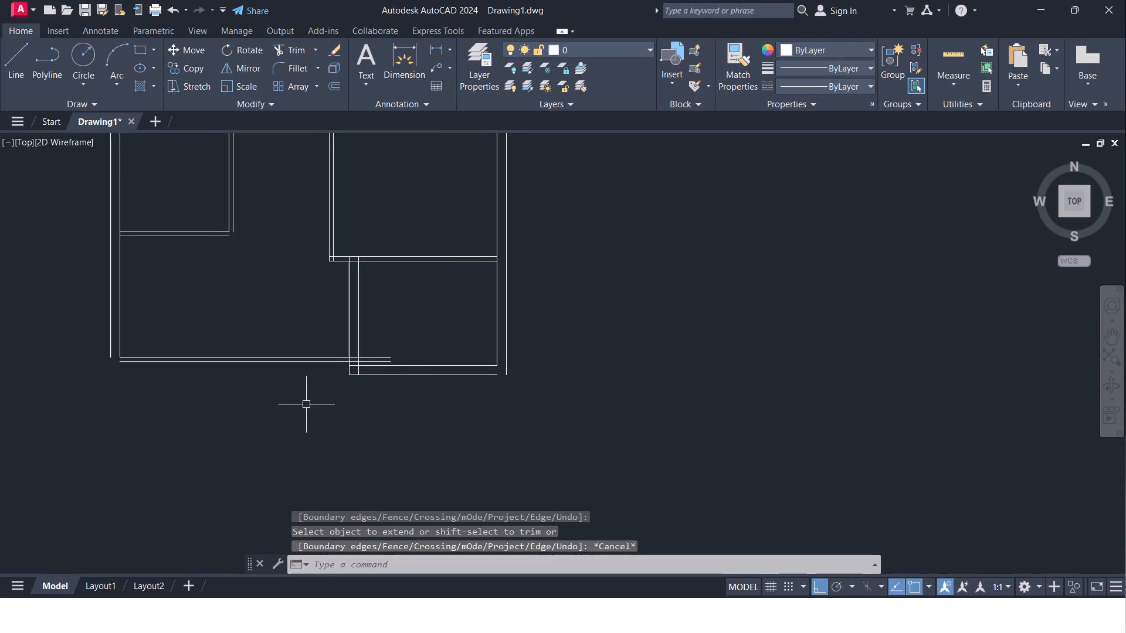
Offset the lower line of the lower-left room's bottom wall 10' downward.
{"action": "key", "text": "o"}
{"action": "key", "text": "Return"}
{"action": "type", "text": "10'"}
{"action": "key", "text": "Return"}
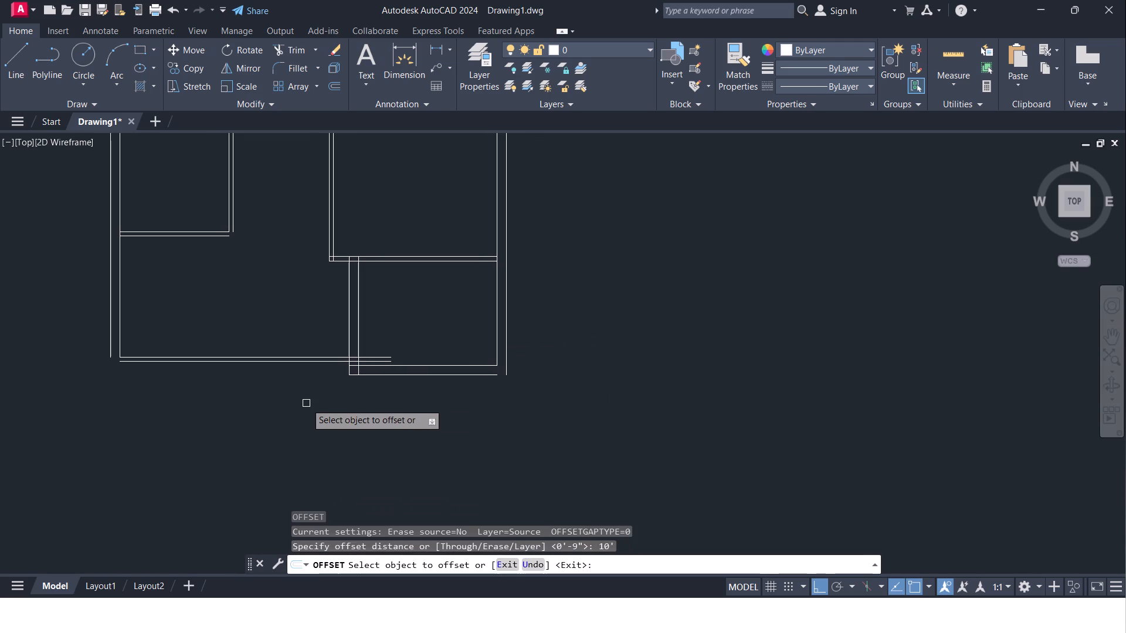
{"action": "left_click", "coordinate": [280, 362]}
{"action": "left_click", "coordinate": [289, 461]}
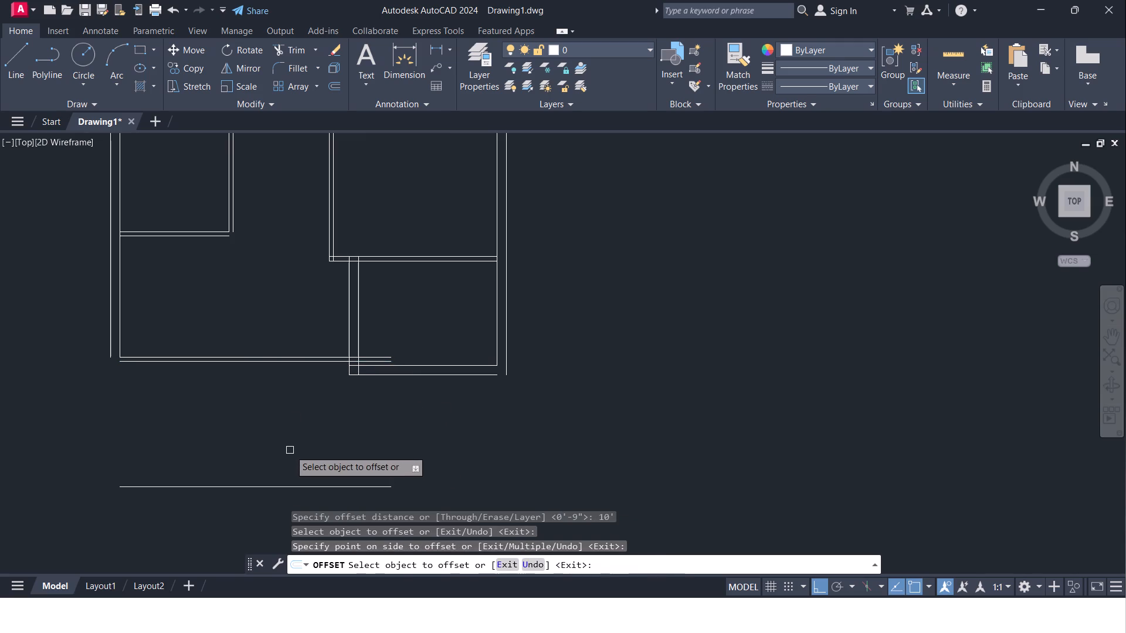
{"action": "key", "text": "Return"}
Offset the new lowest horizontal line 9" downward to give the bottom exterior wall its thickness.
{"action": "key", "text": "Return"}
{"action": "key", "text": "9"}
{"action": "key", "text": "shift+quotedbl"}
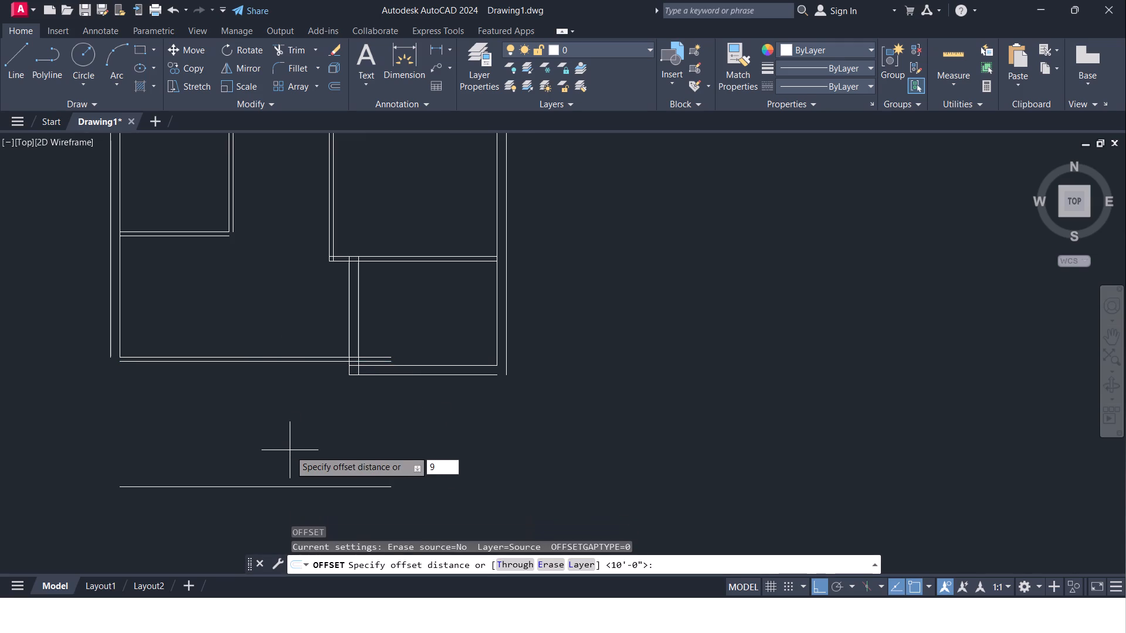
{"action": "key", "text": "Return"}
{"action": "left_click", "coordinate": [306, 487]}
{"action": "left_click", "coordinate": [308, 508]}
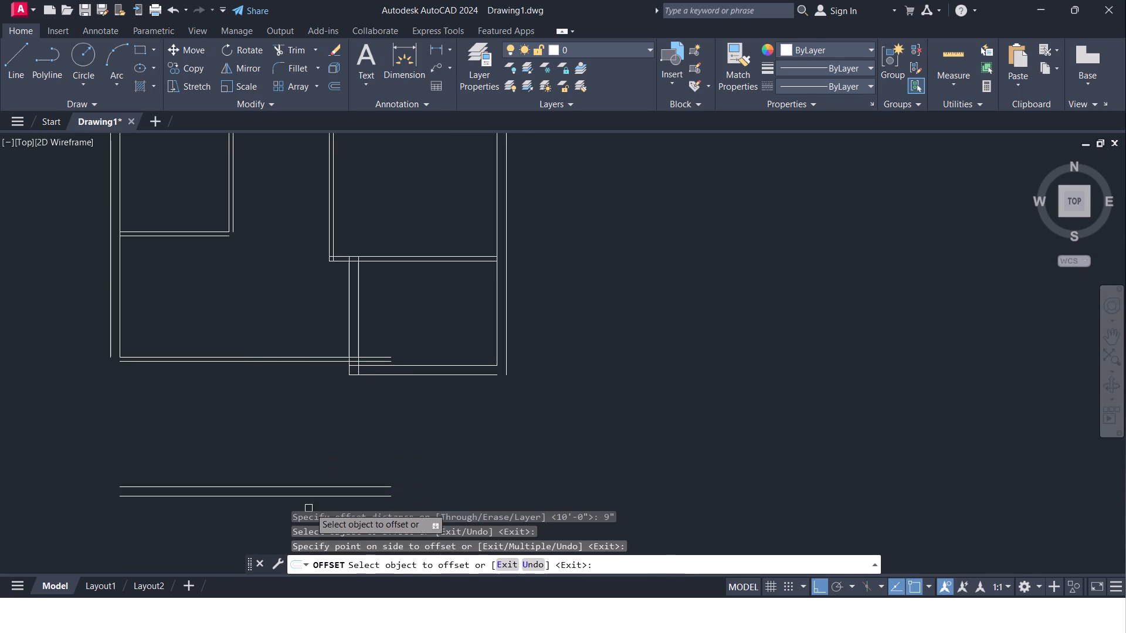
{"action": "middle_click_drag", "start_coordinate": [309, 451], "coordinate": [279, 410]}
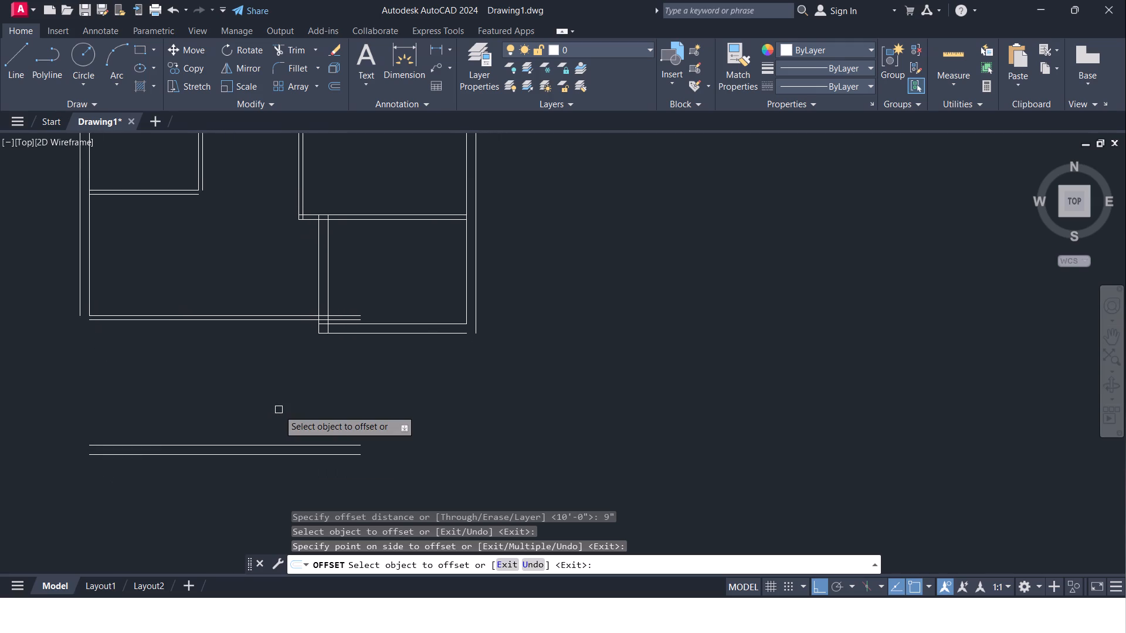
{"action": "key", "text": "Escape"}
Extend both lines of the lower-right room's left wall down to the outer line of the lowest wall.
{"action": "type", "text": "ex"}
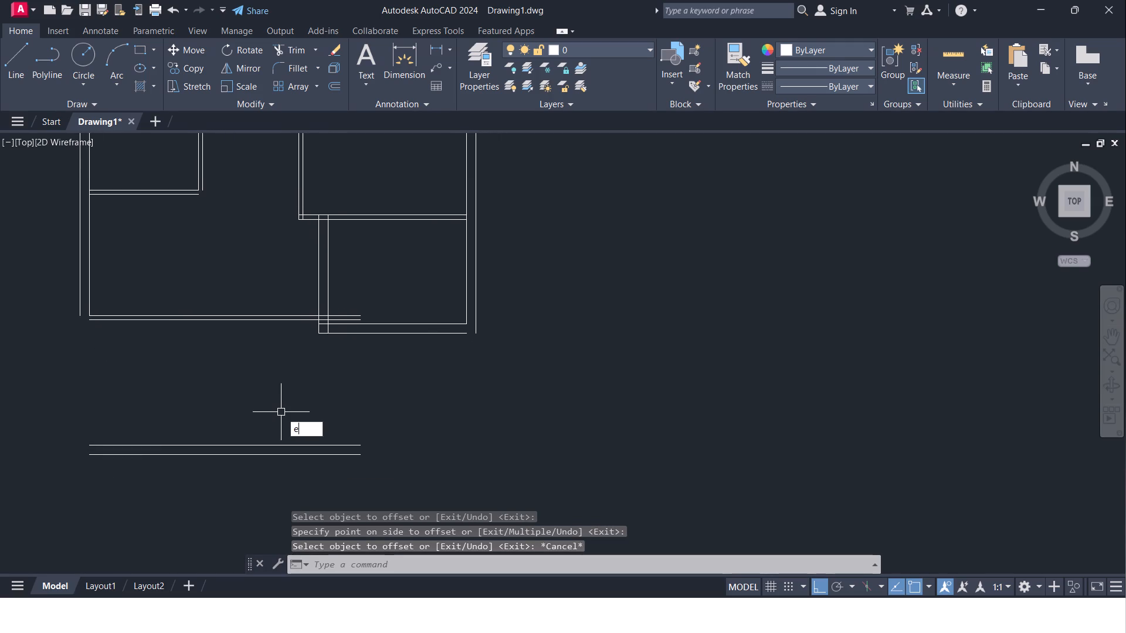
{"action": "key", "text": "Return"}
{"action": "key", "text": "Return"}
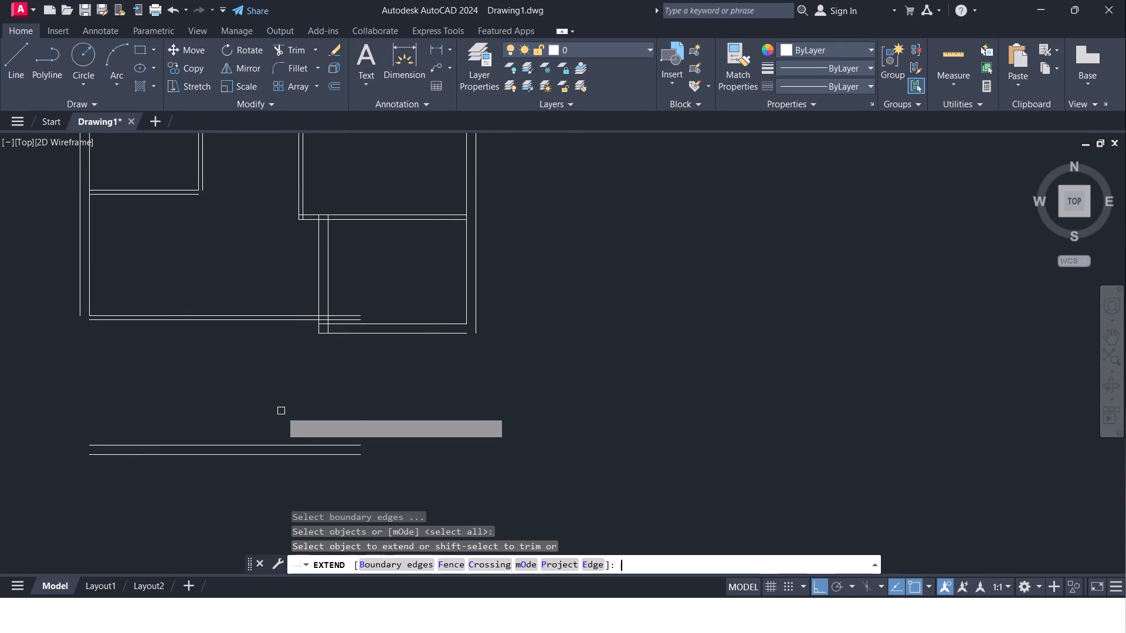
{"action": "left_click", "coordinate": [325, 277]}
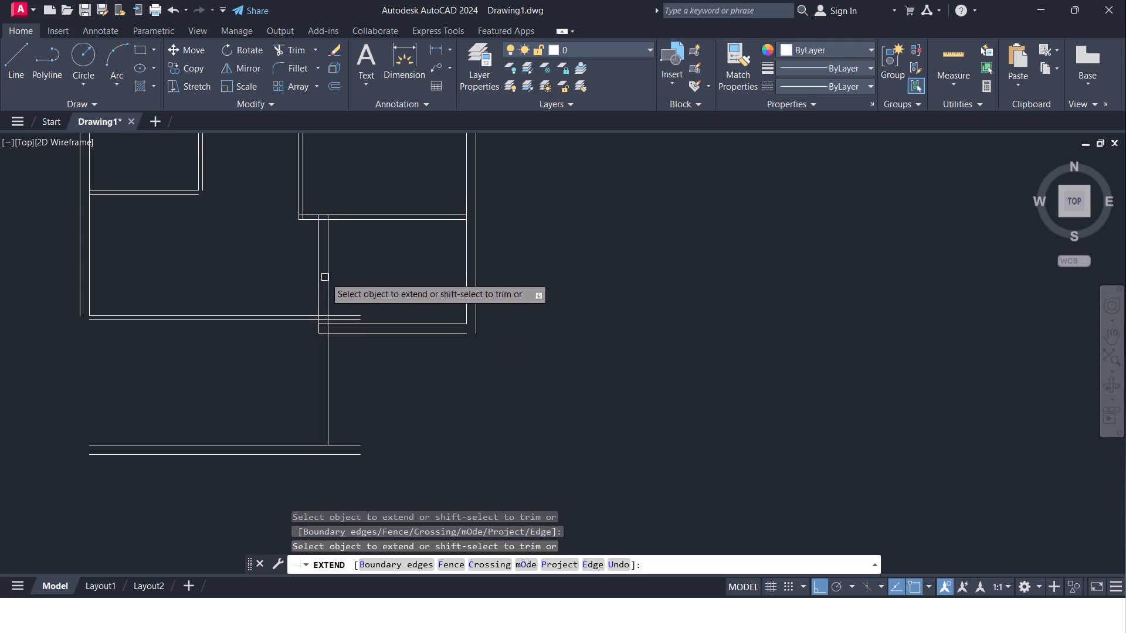
{"action": "left_click", "coordinate": [317, 284]}
{"action": "double_click", "coordinate": [317, 284]}
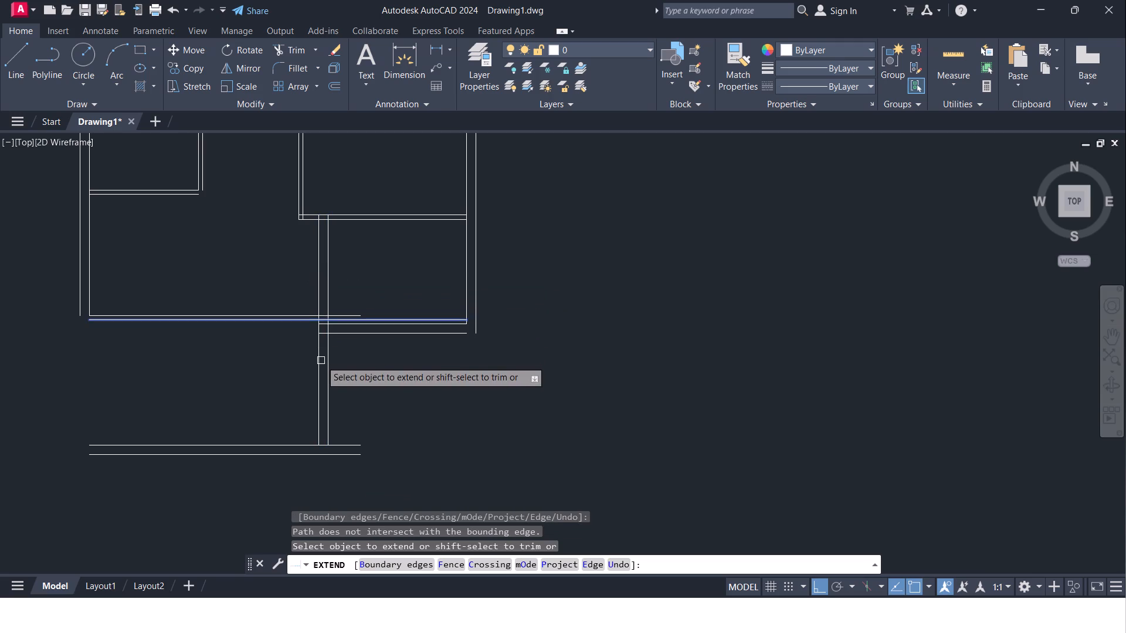
{"action": "left_click", "coordinate": [321, 363]}
{"action": "left_click", "coordinate": [330, 376]}
{"action": "key", "text": "Escape"}
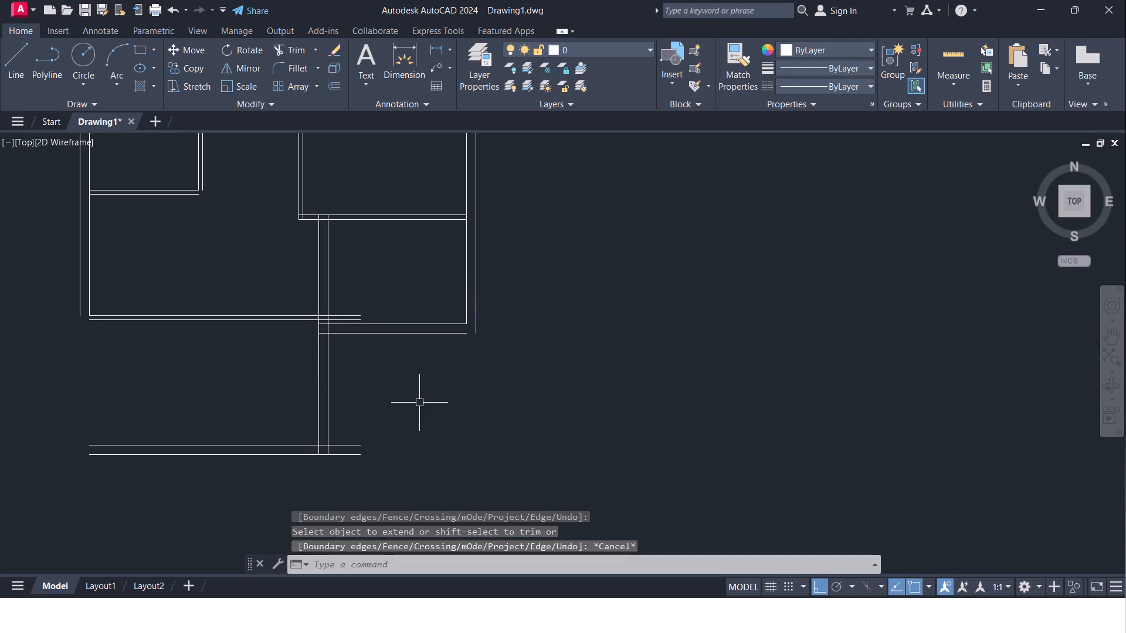
Offset the left line of the extended vertical wall 11' to the left.
{"action": "key", "text": "o"}
{"action": "key", "text": "Return"}
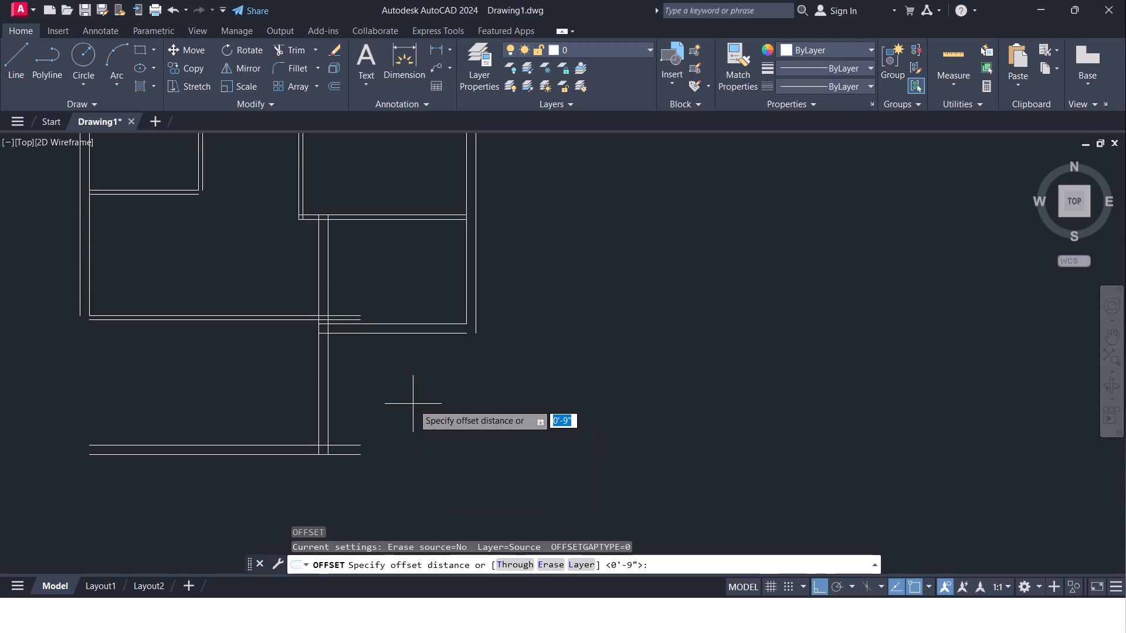
{"action": "type", "text": "11'"}
{"action": "key", "text": "Return"}
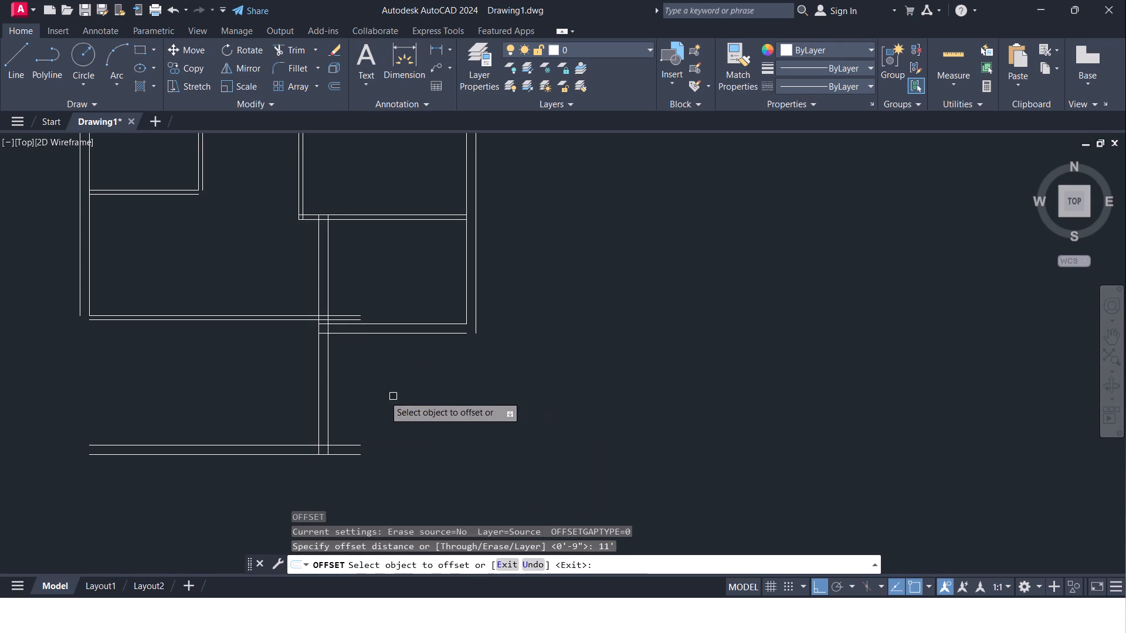
{"action": "left_click", "coordinate": [315, 412]}
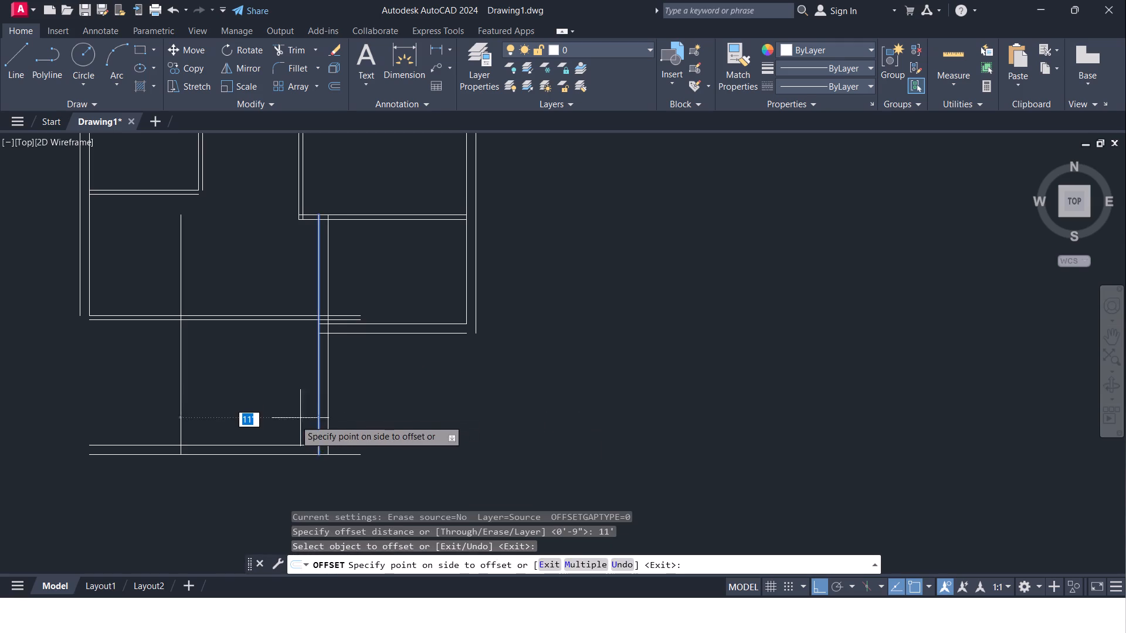
{"action": "left_click", "coordinate": [227, 424]}
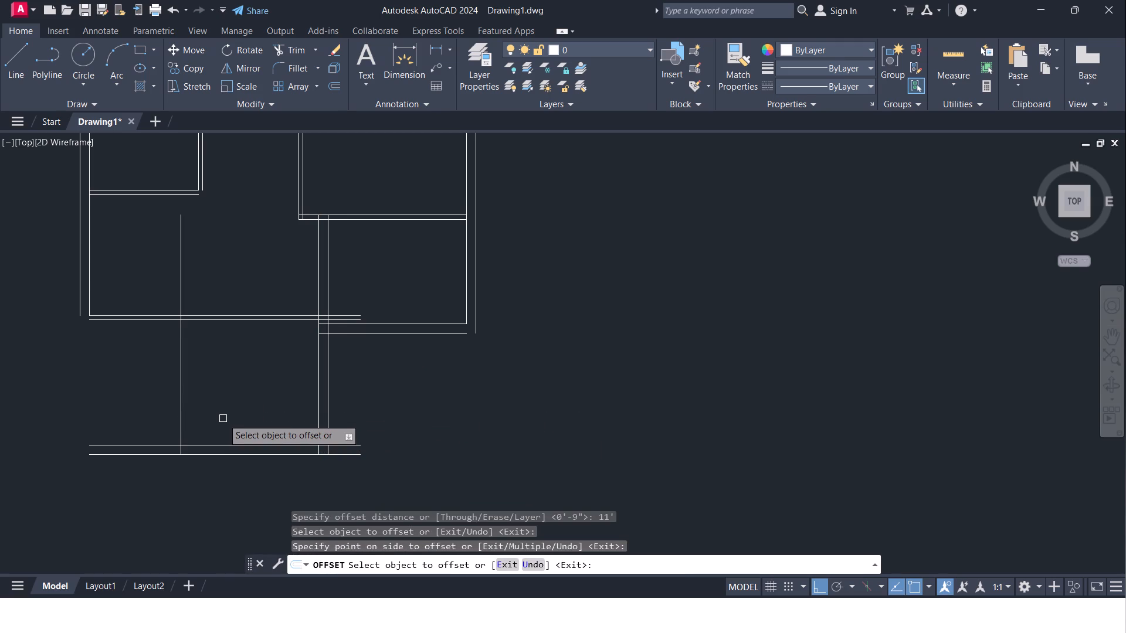
{"action": "key", "text": "Return"}
Offset the new vertical line 4" to the left to form a partition wall.
{"action": "key", "text": "Return"}
{"action": "type", "text": "4\""}
{"action": "key", "text": "Return"}
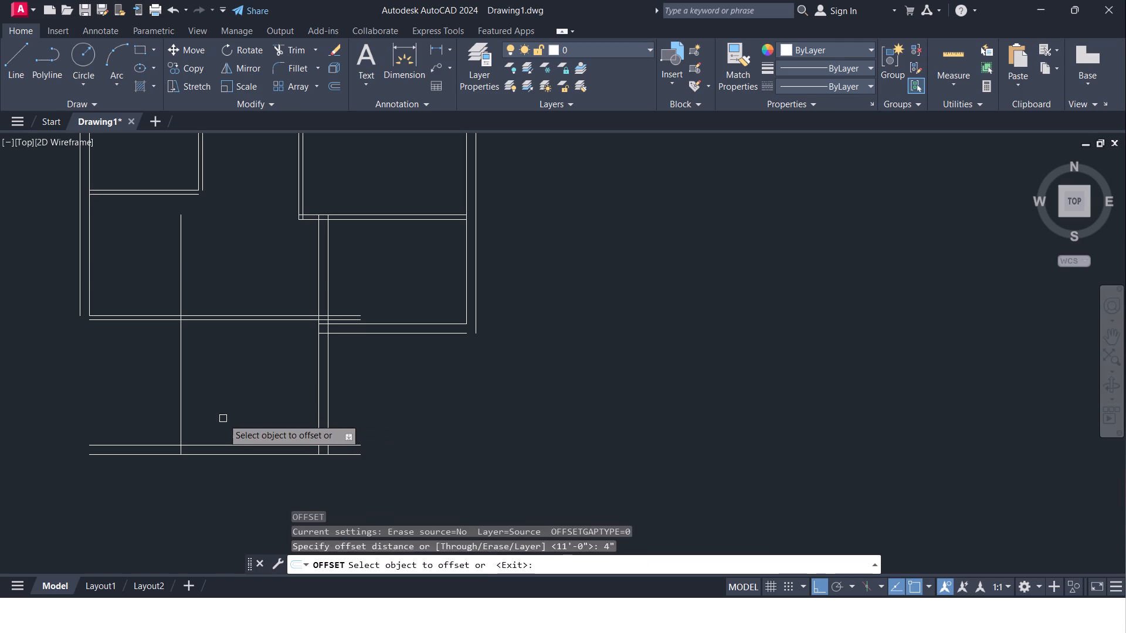
{"action": "left_click", "coordinate": [178, 404]}
{"action": "left_click", "coordinate": [8, 406]}
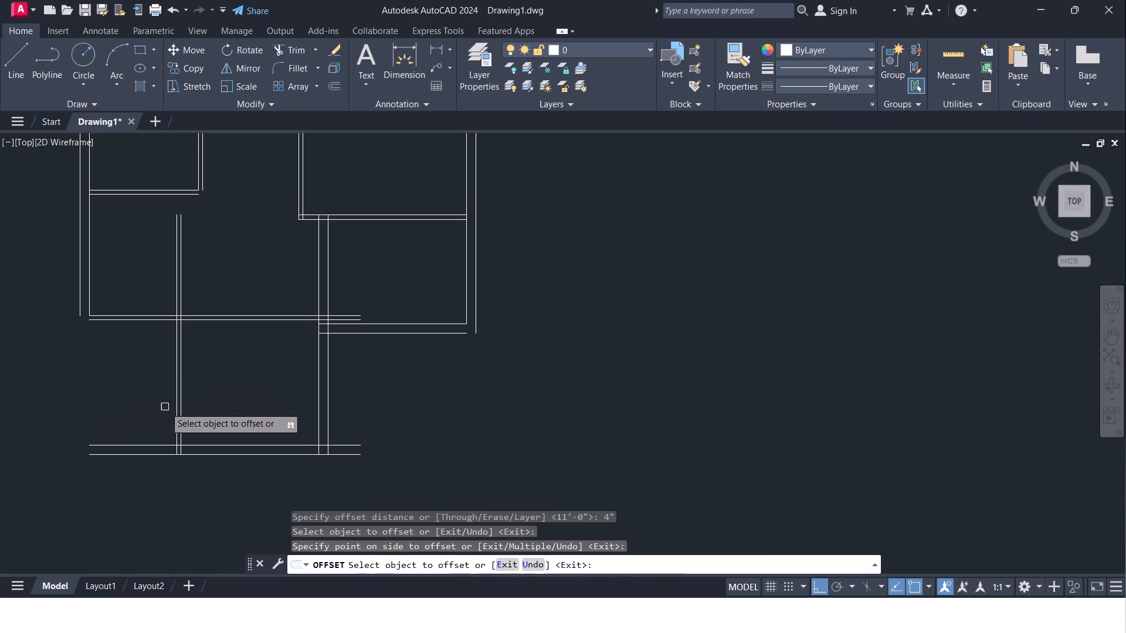
{"action": "key", "text": "Return"}
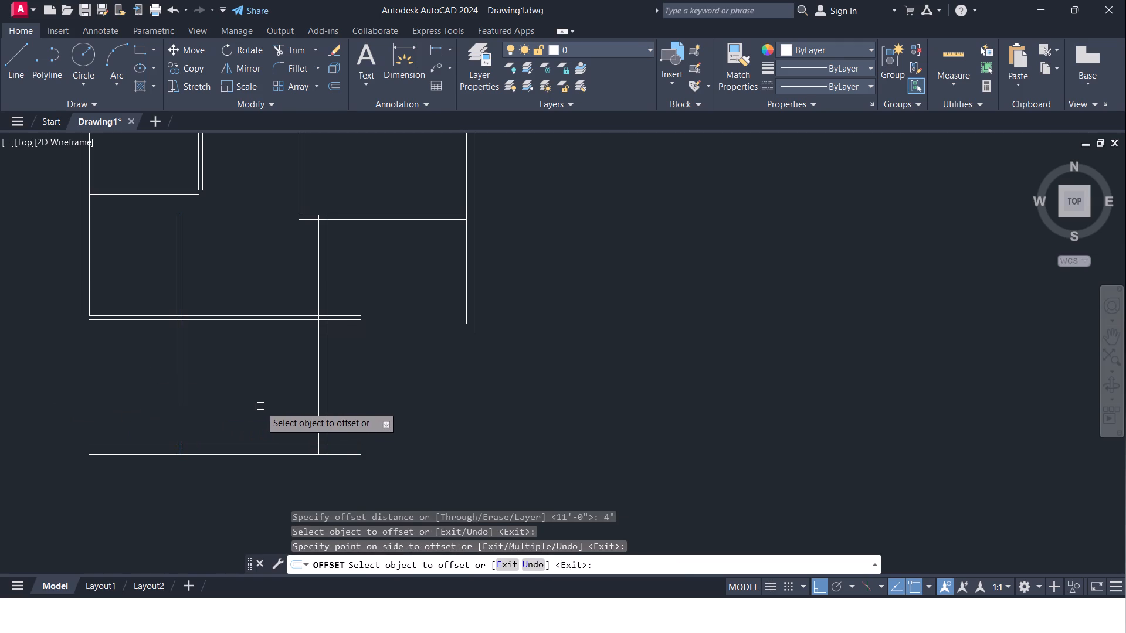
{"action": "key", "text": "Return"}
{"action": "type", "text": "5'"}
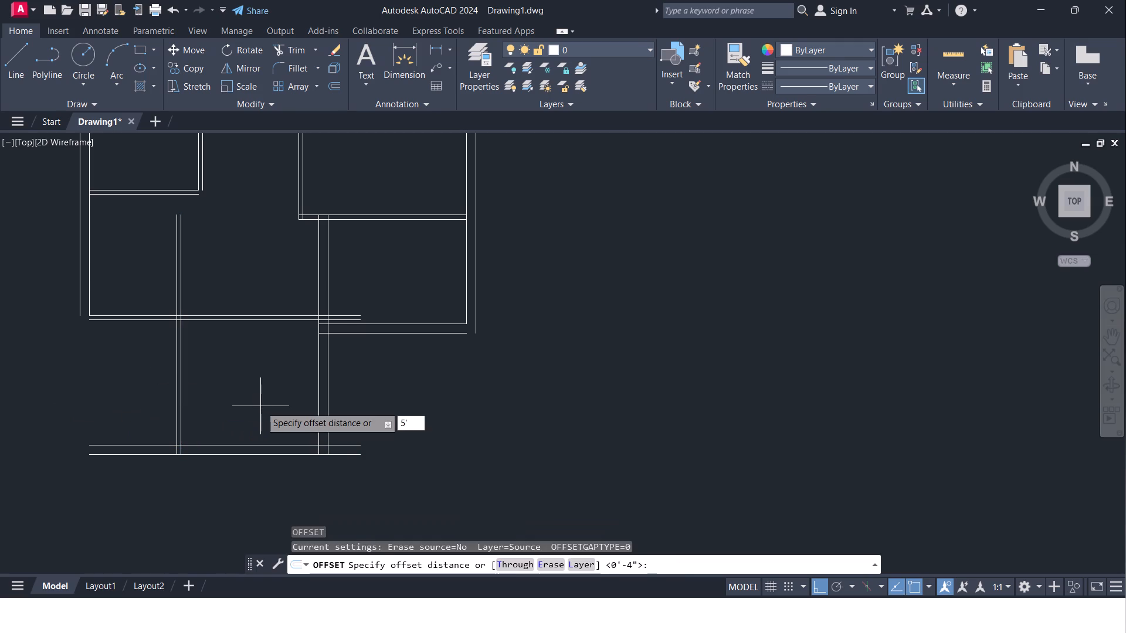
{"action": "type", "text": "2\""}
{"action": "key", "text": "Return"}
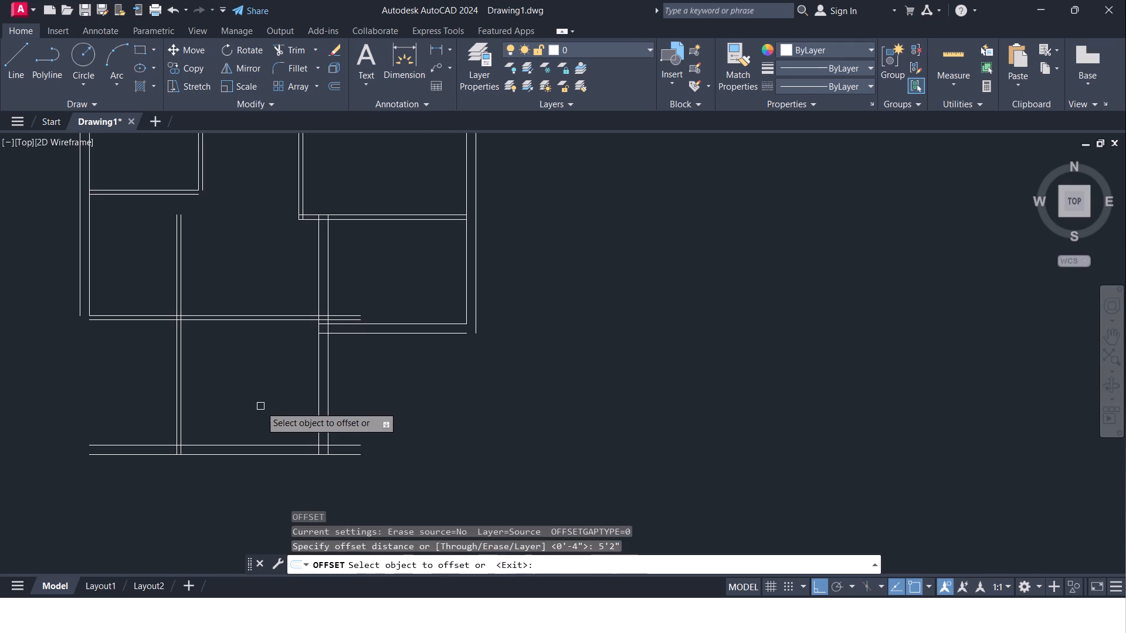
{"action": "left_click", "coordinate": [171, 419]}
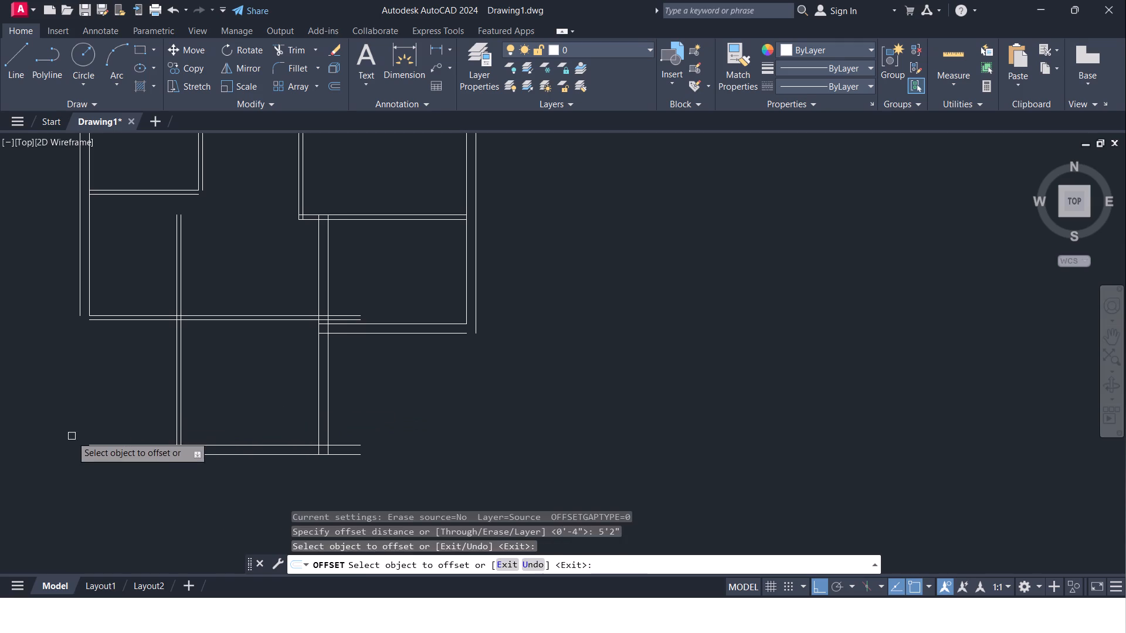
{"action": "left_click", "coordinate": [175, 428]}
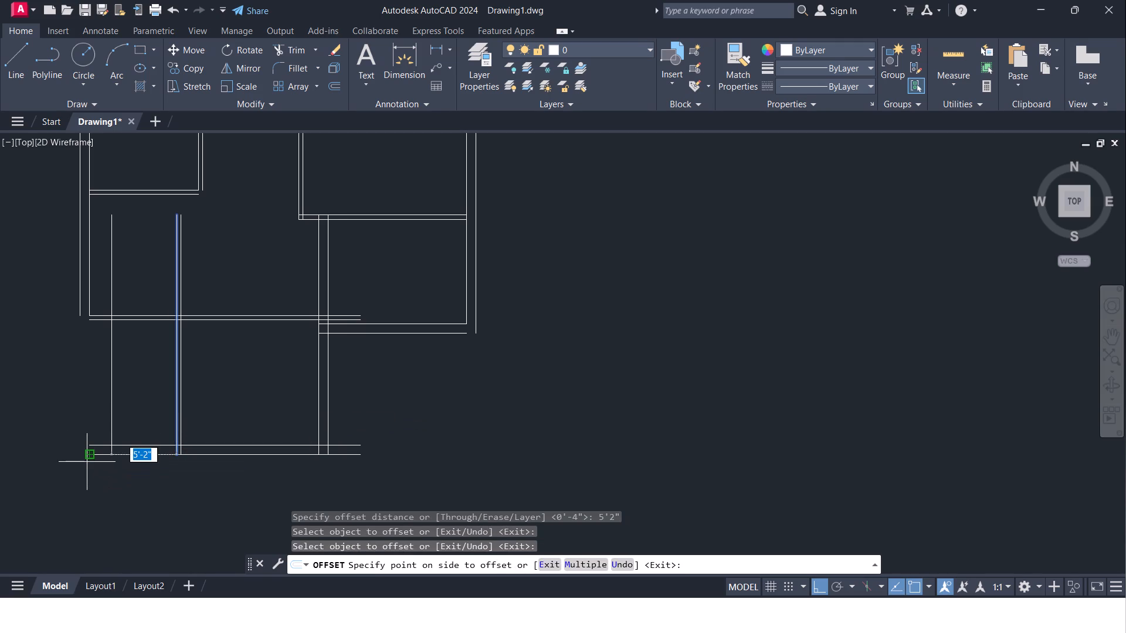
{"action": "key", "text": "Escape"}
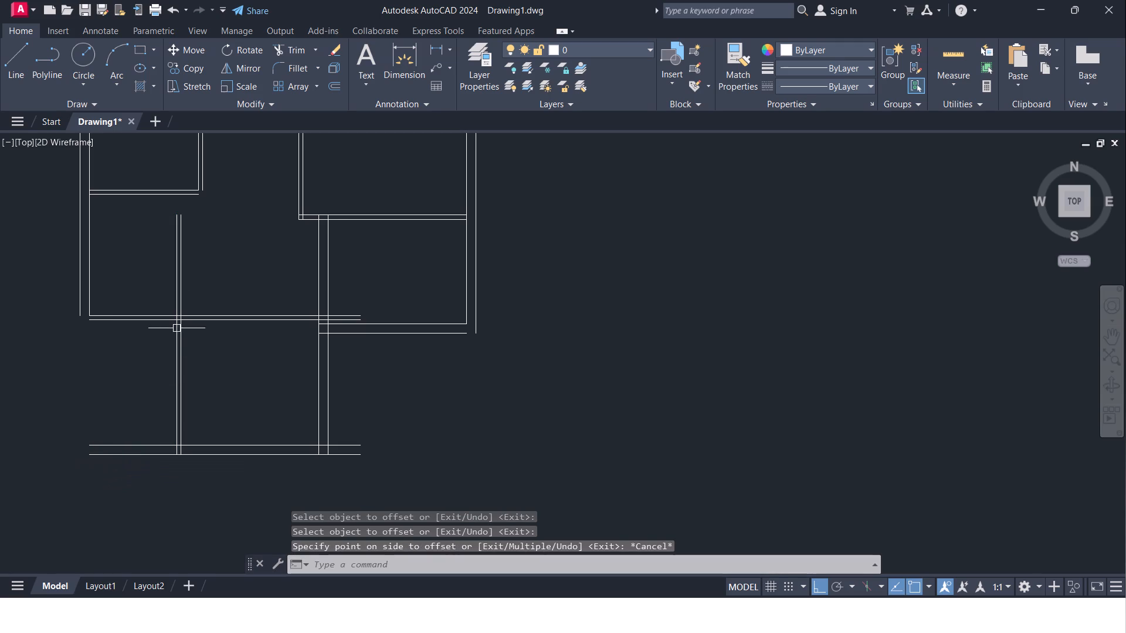
Delete both vertical lines of the 4" partition wall between the left exterior wall and the lower-right room's left wall.
{"action": "left_click", "coordinate": [175, 271]}
{"action": "left_click", "coordinate": [179, 284]}
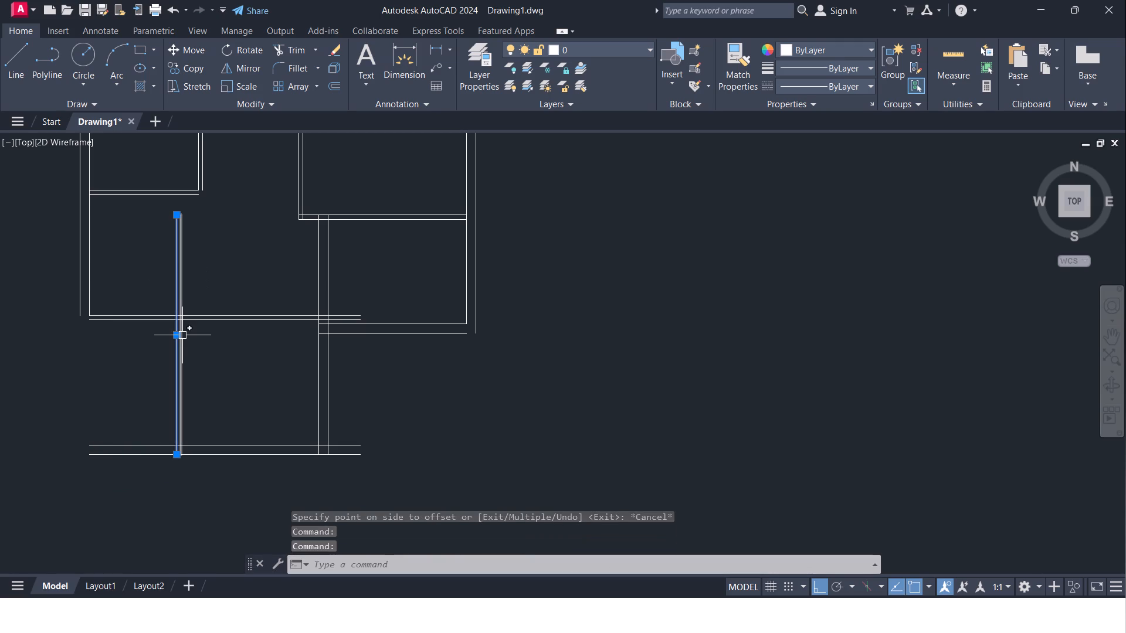
{"action": "key", "text": "Delete"}
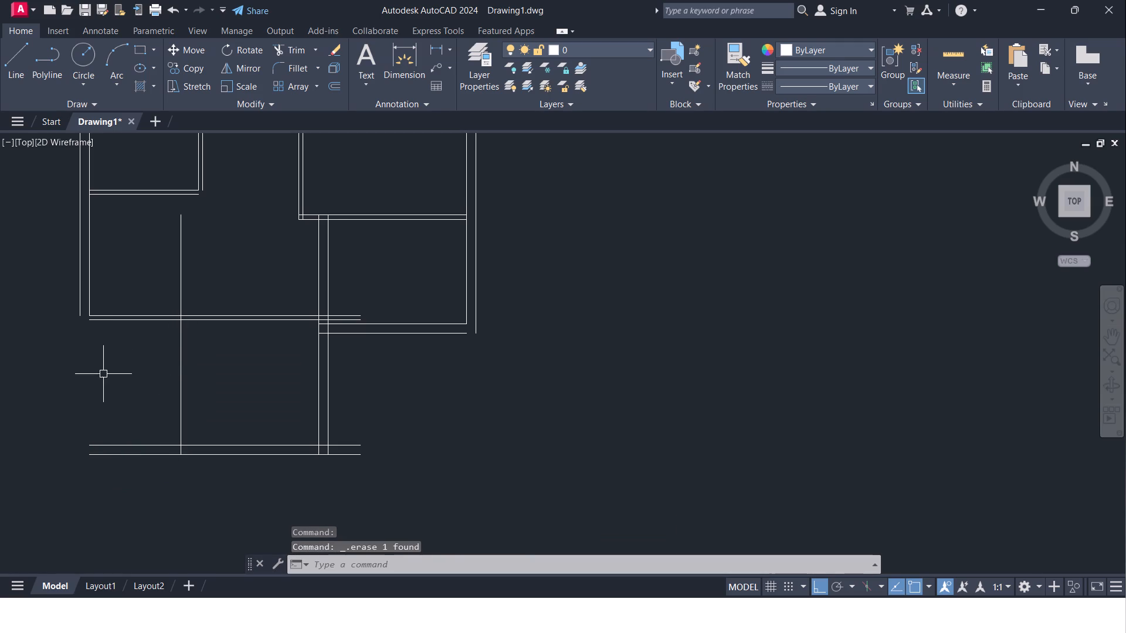
{"action": "middle_click_drag", "start_coordinate": [128, 394], "coordinate": [133, 403]}
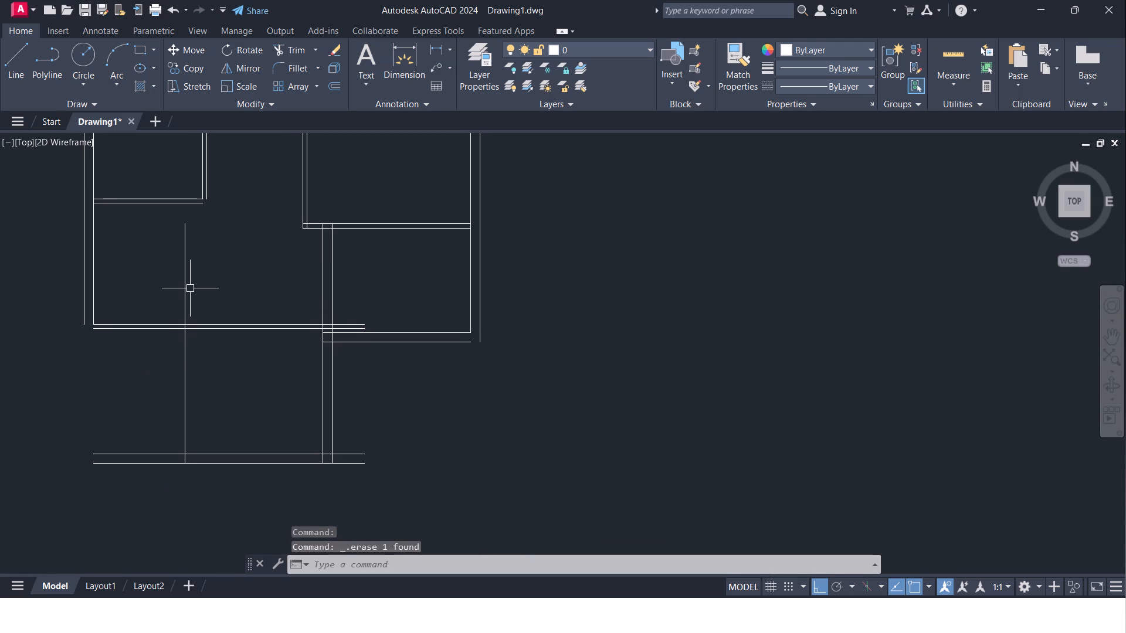
{"action": "left_click", "coordinate": [185, 290]}
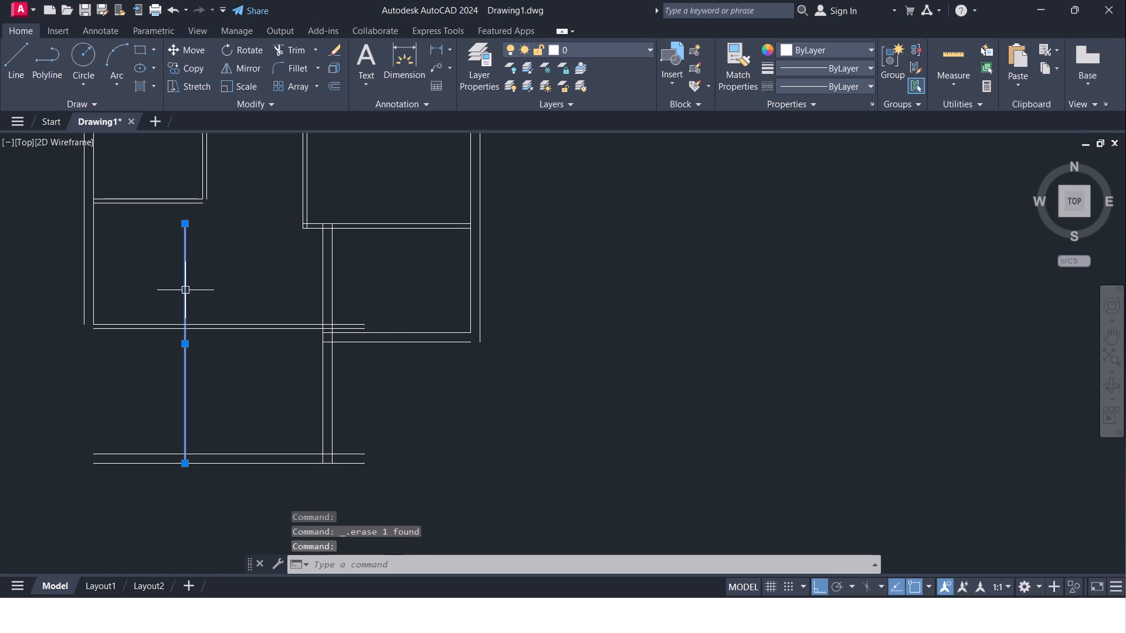
{"action": "key", "text": "Delete"}
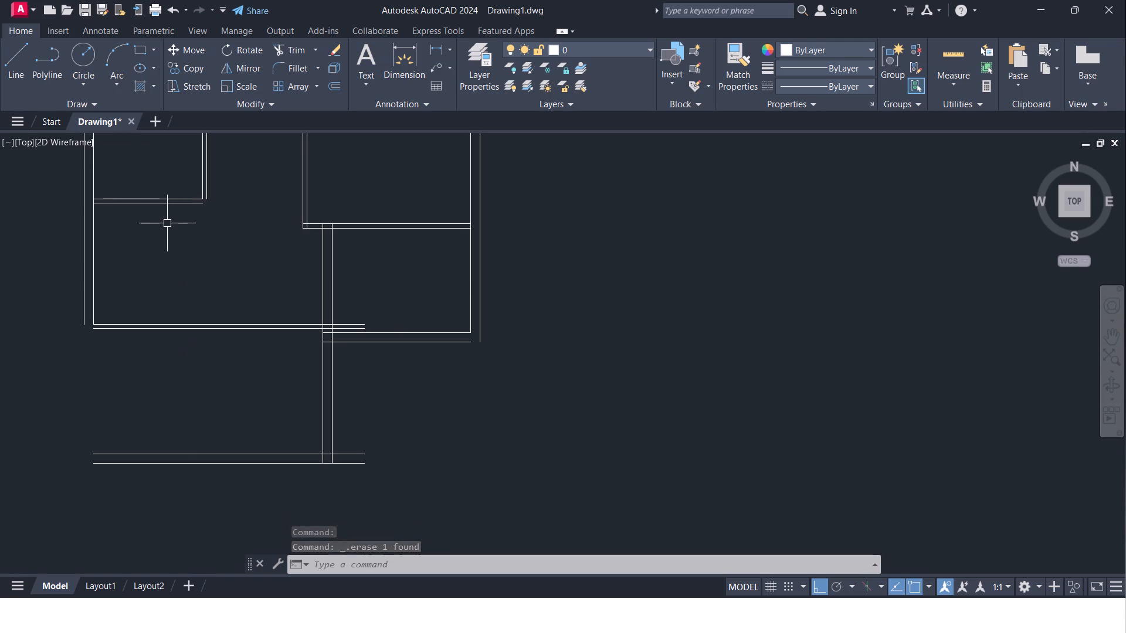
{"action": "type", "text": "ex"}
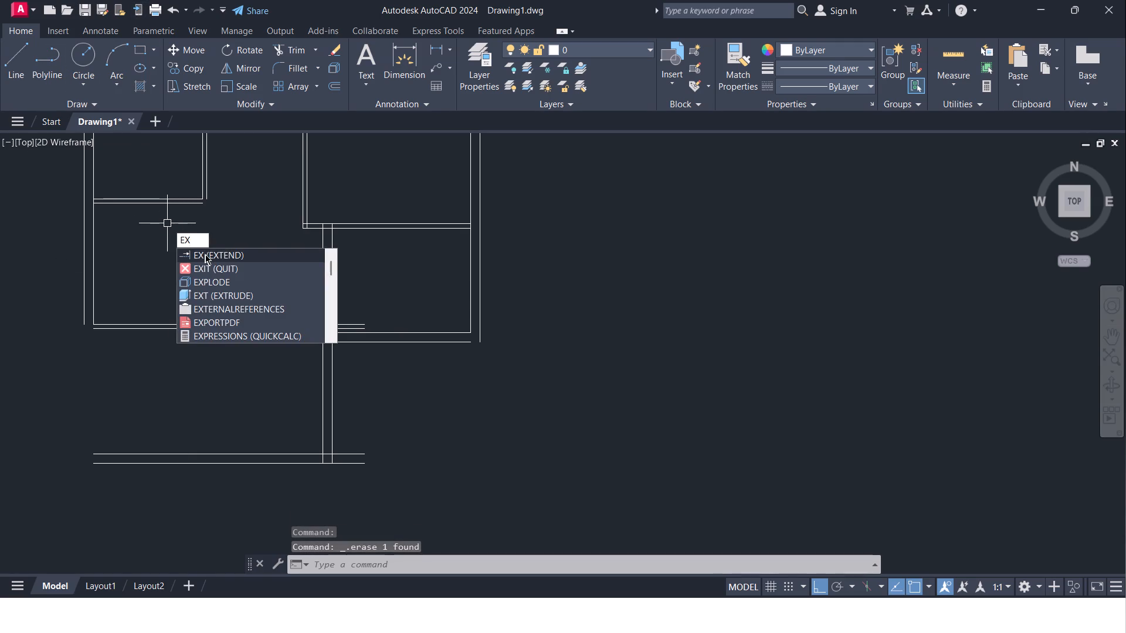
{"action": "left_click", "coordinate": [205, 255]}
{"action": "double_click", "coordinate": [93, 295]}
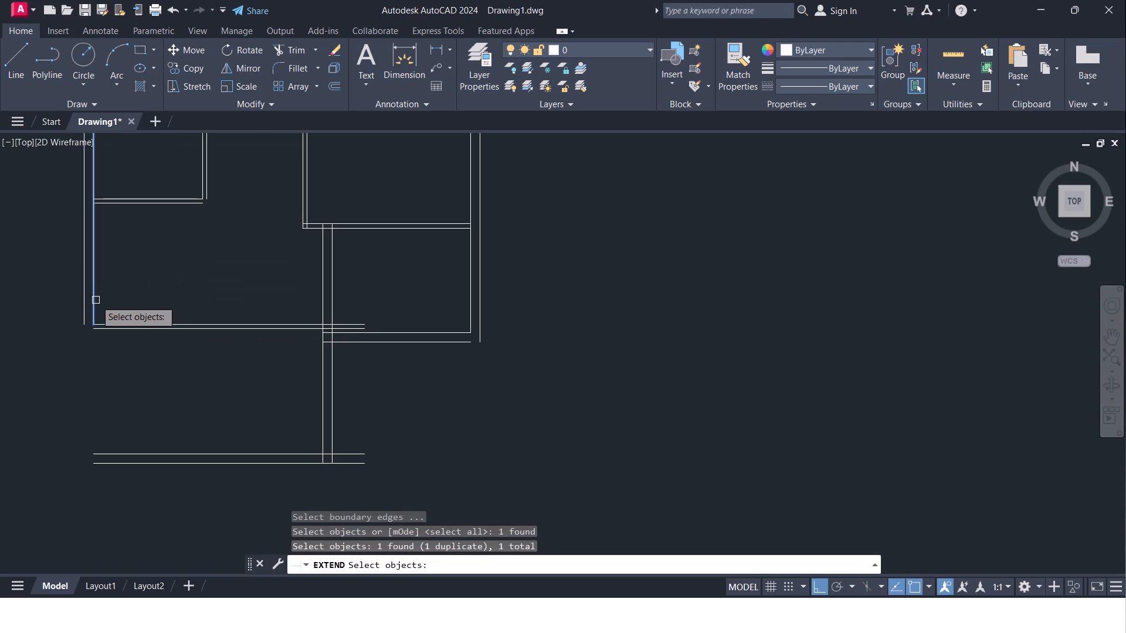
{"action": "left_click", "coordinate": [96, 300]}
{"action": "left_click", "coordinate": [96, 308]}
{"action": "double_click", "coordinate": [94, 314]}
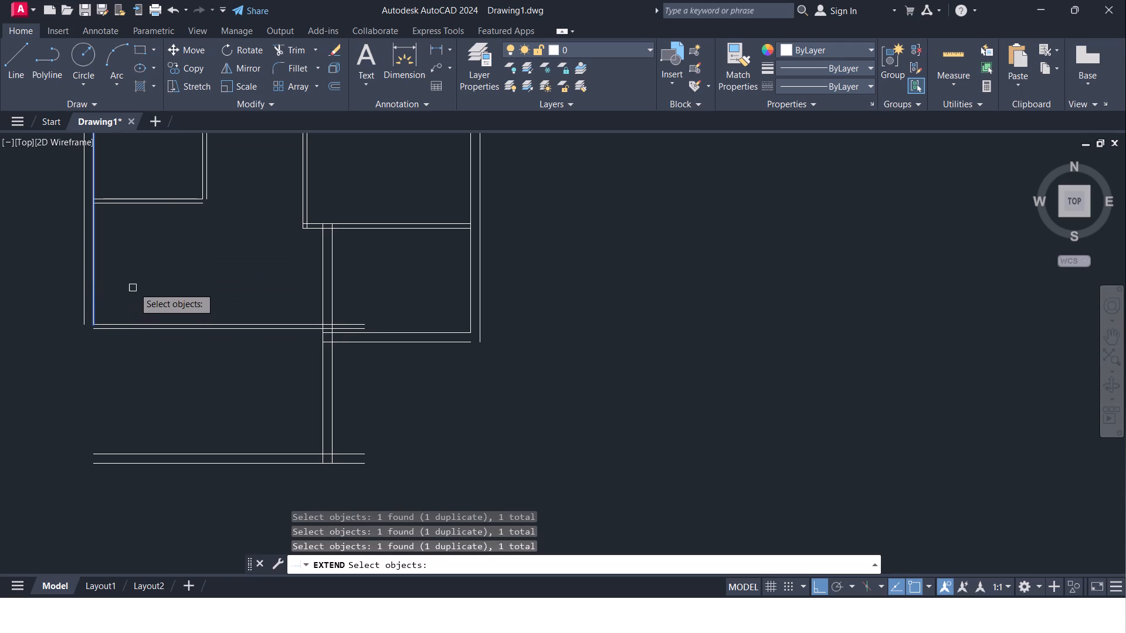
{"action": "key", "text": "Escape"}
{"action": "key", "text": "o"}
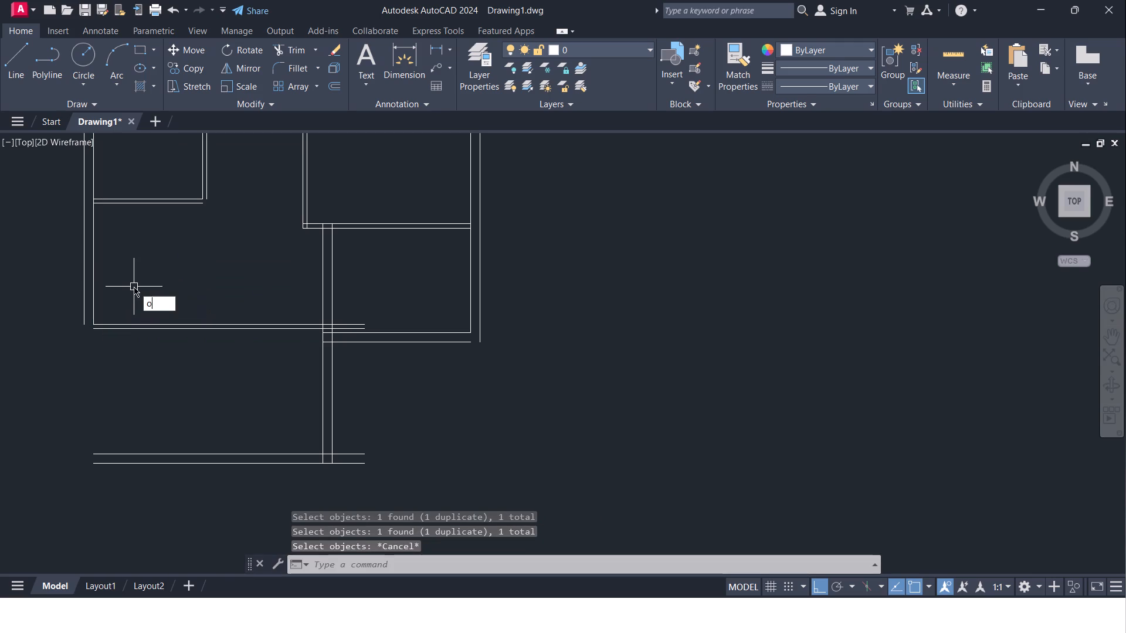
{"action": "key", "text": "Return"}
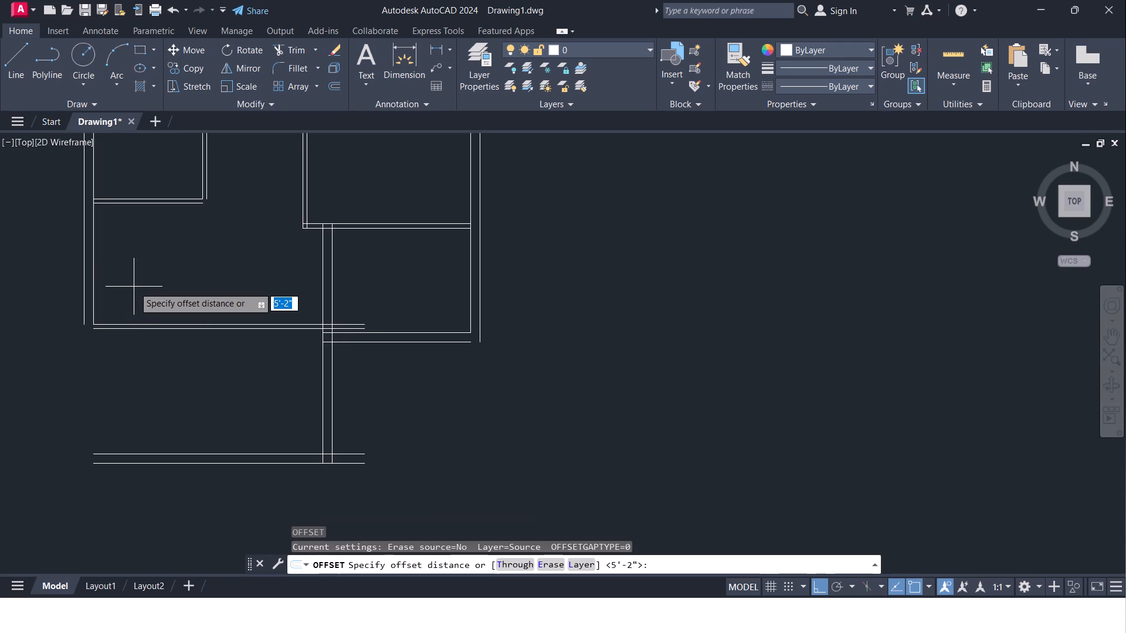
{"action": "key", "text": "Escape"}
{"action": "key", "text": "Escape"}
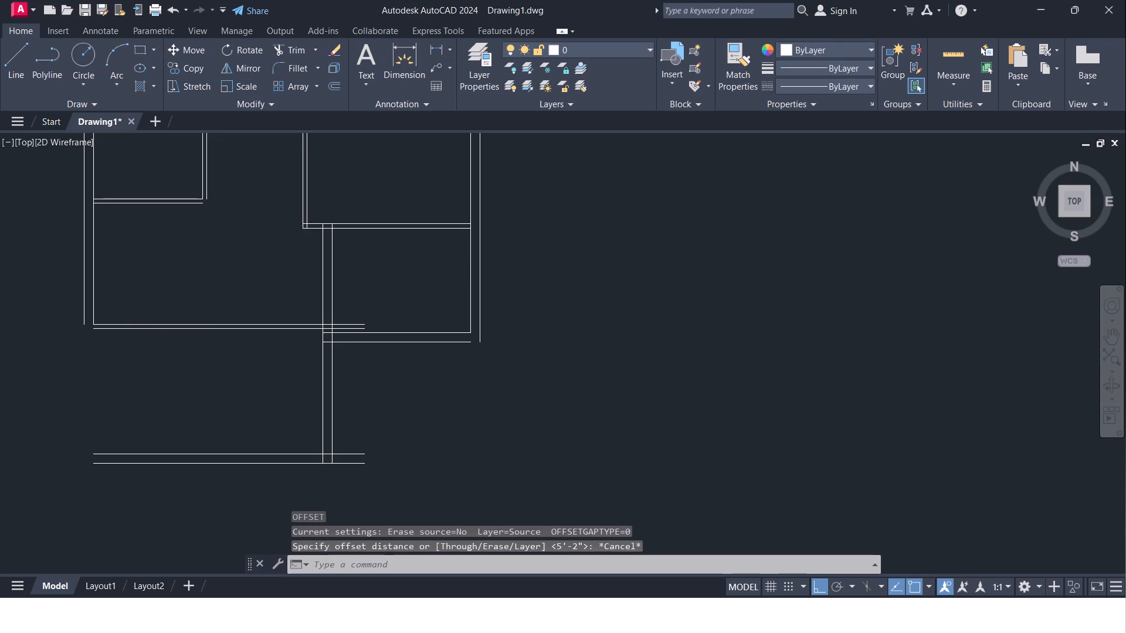
Extend the inner line of the left exterior wall down to the inner line of the lowest wall.
{"action": "type", "text": "ex"}
{"action": "key", "text": "Return"}
{"action": "key", "text": "Return"}
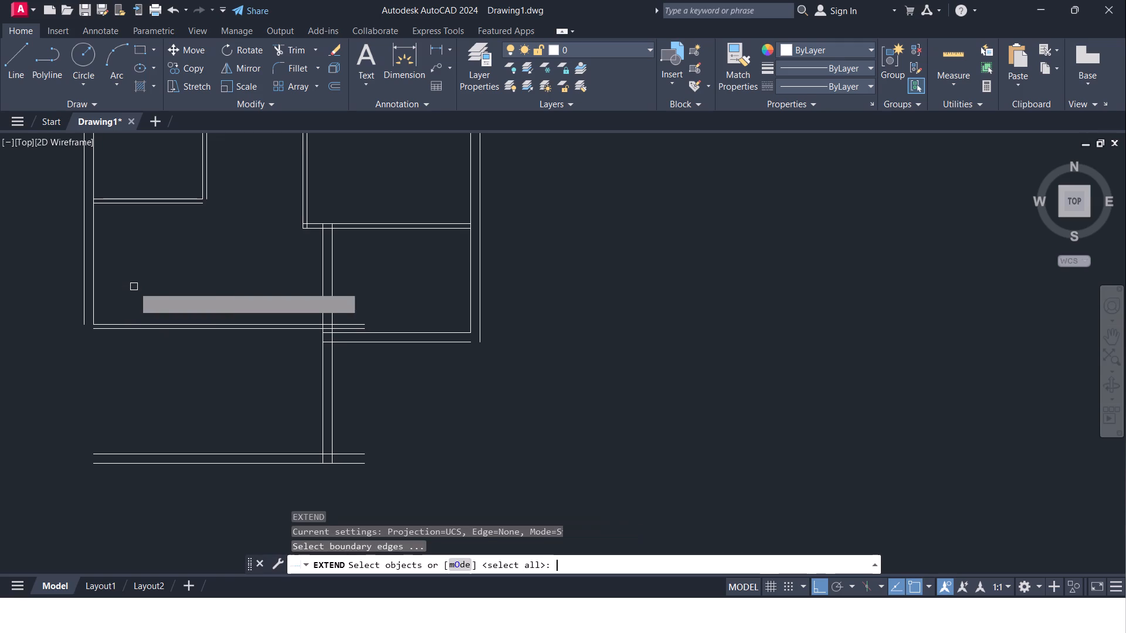
{"action": "left_click", "coordinate": [93, 287]}
{"action": "left_click", "coordinate": [93, 299]}
{"action": "left_click", "coordinate": [93, 299]}
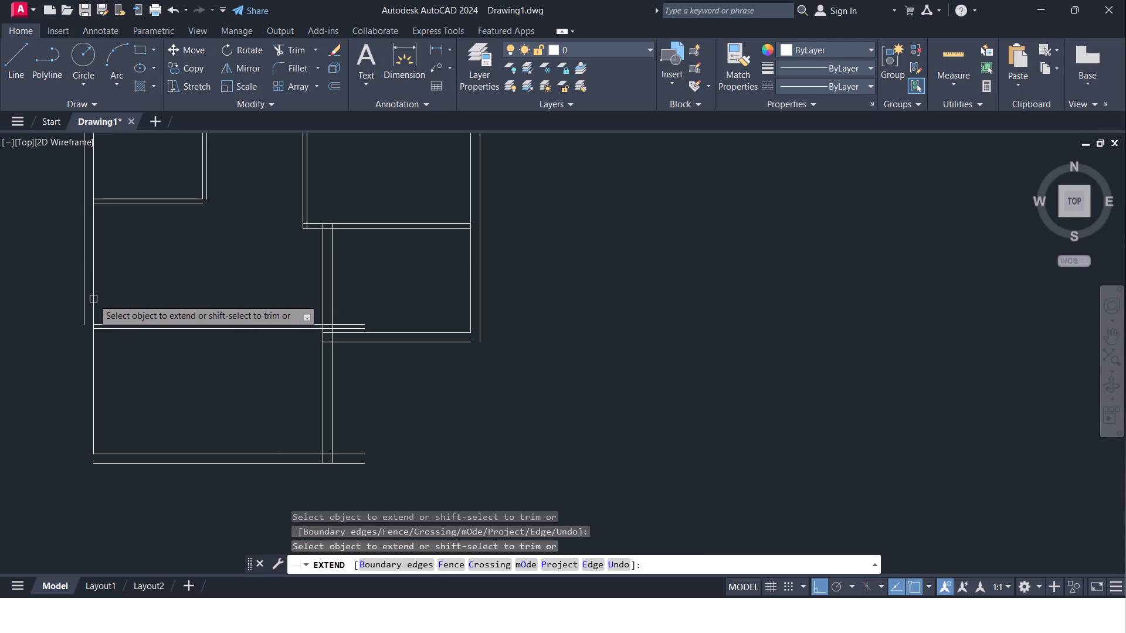
{"action": "key", "text": "Escape"}
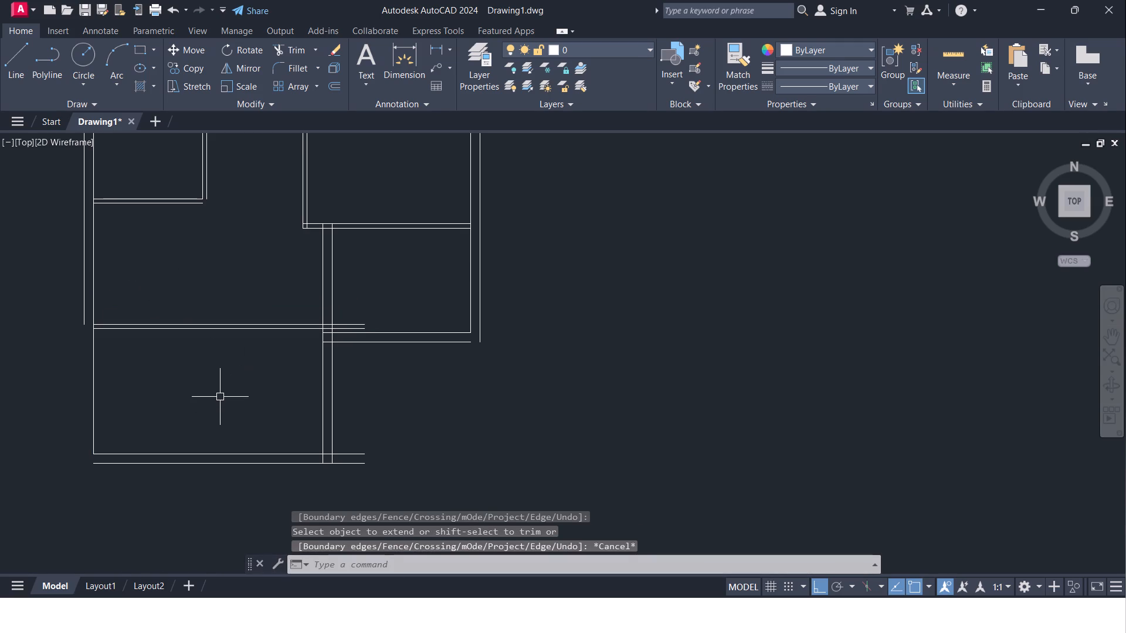
Offset the inner line of the left exterior wall 5'2" to the right.
{"action": "key", "text": "o"}
{"action": "key", "text": "Return"}
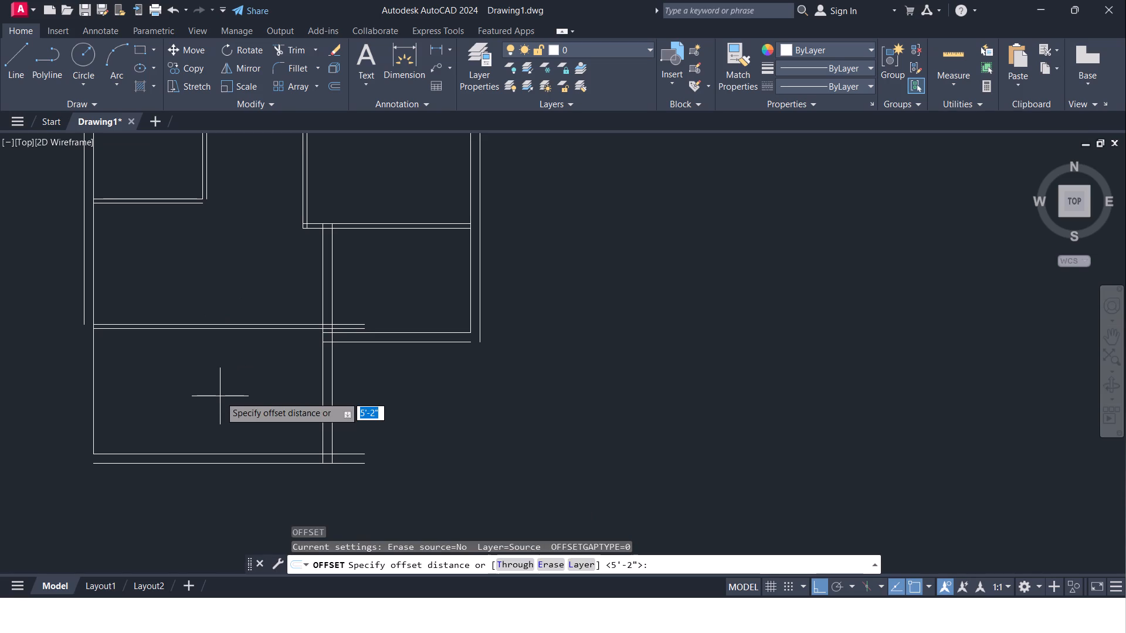
{"action": "type", "text": "5'2\""}
{"action": "key", "text": "Return"}
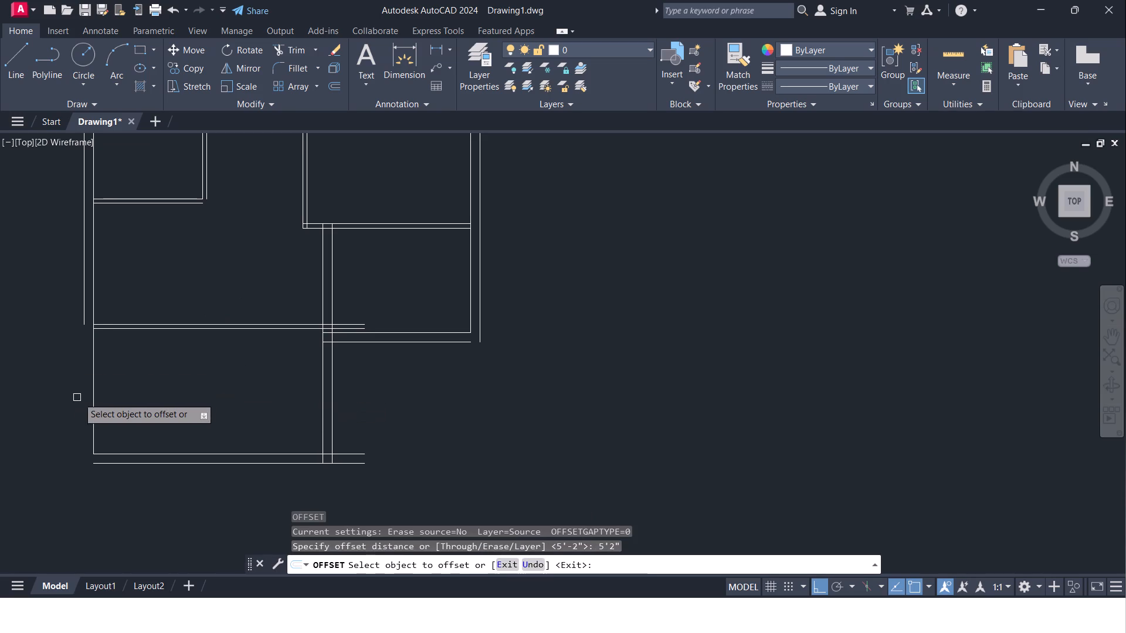
{"action": "left_click", "coordinate": [93, 401]}
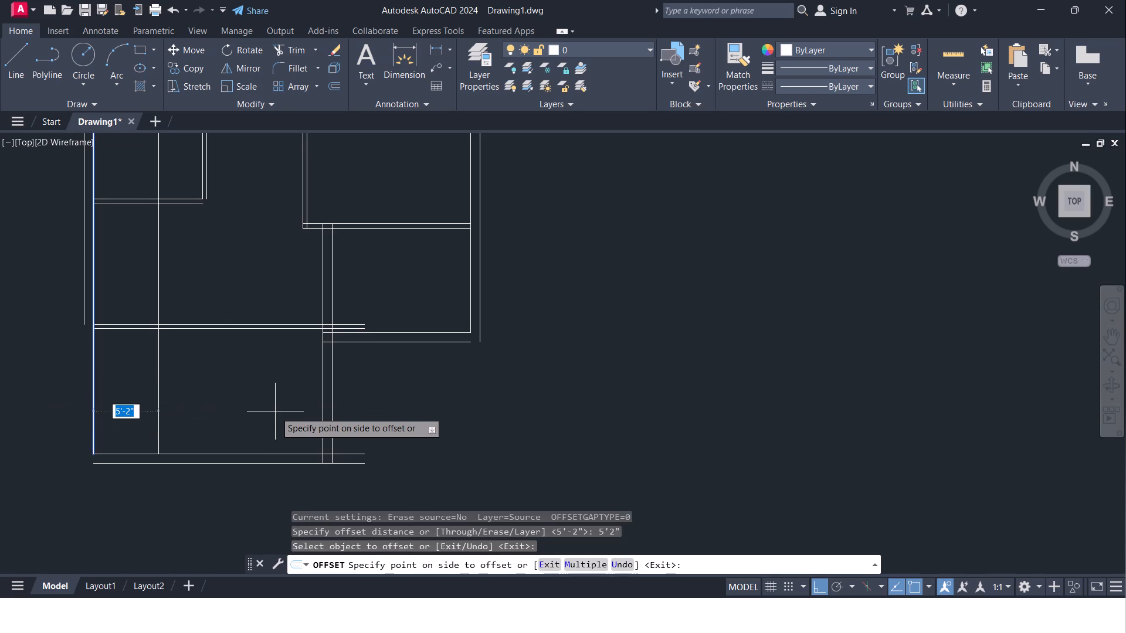
{"action": "left_click", "coordinate": [275, 411]}
{"action": "key", "text": "Return"}
Offset the new vertical line 4" to the right to form a partition wall.
{"action": "key", "text": "Return"}
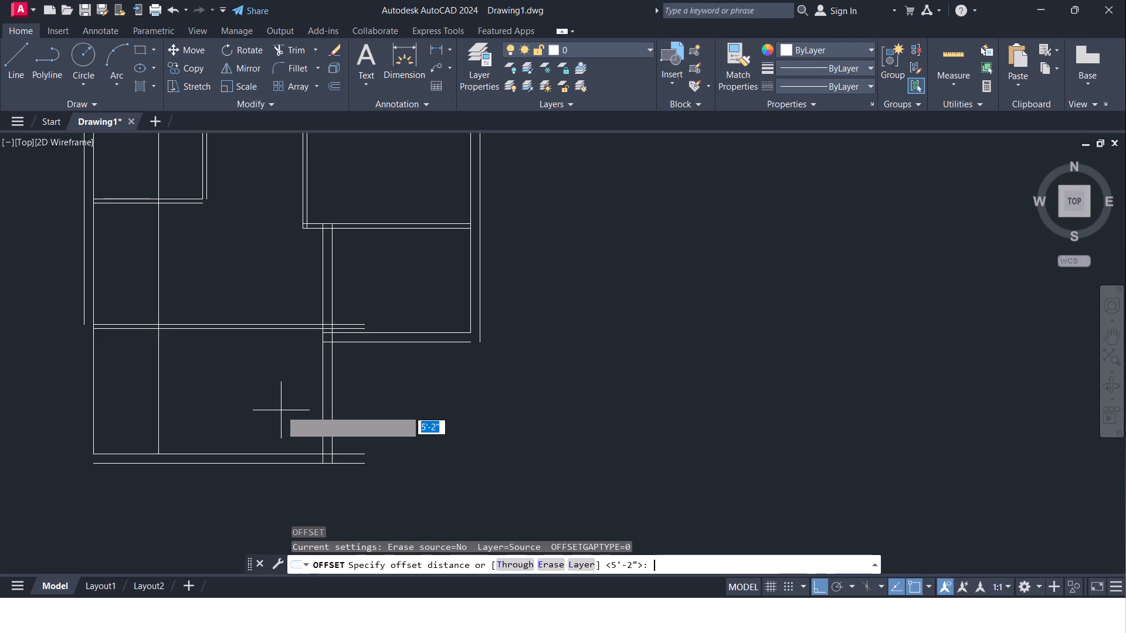
{"action": "type", "text": "4\""}
{"action": "key", "text": "Return"}
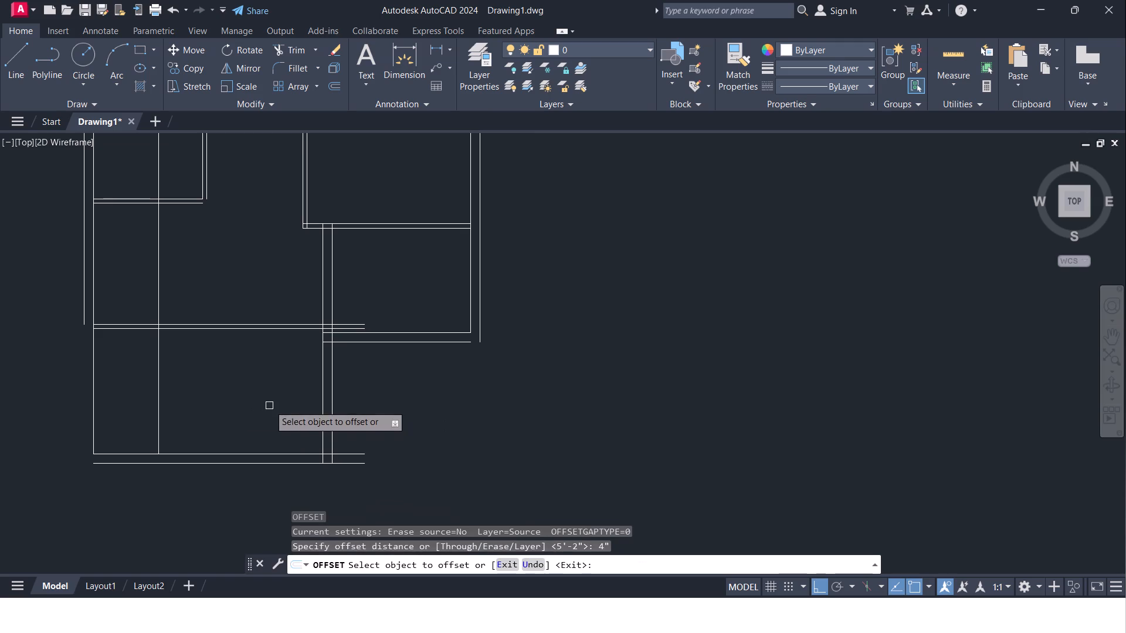
{"action": "left_click_drag", "start_coordinate": [158, 410], "coordinate": [165, 413]}
{"action": "left_click", "coordinate": [217, 437]}
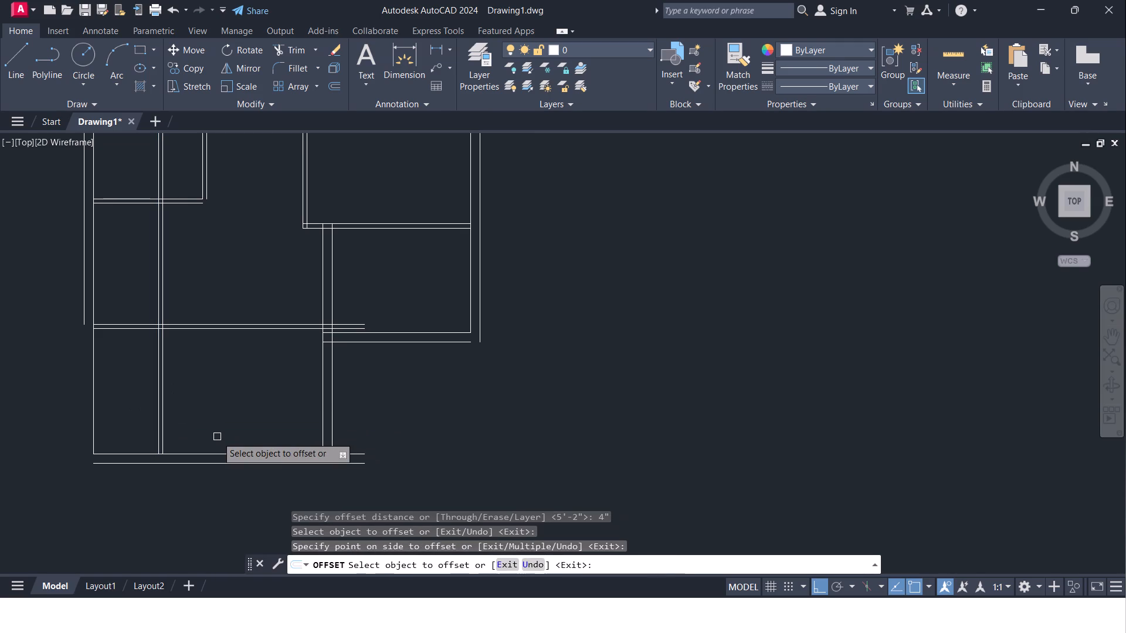
{"action": "key", "text": "Return"}
Offset the right line of the new partition wall 11' to the right.
{"action": "key", "text": "Return"}
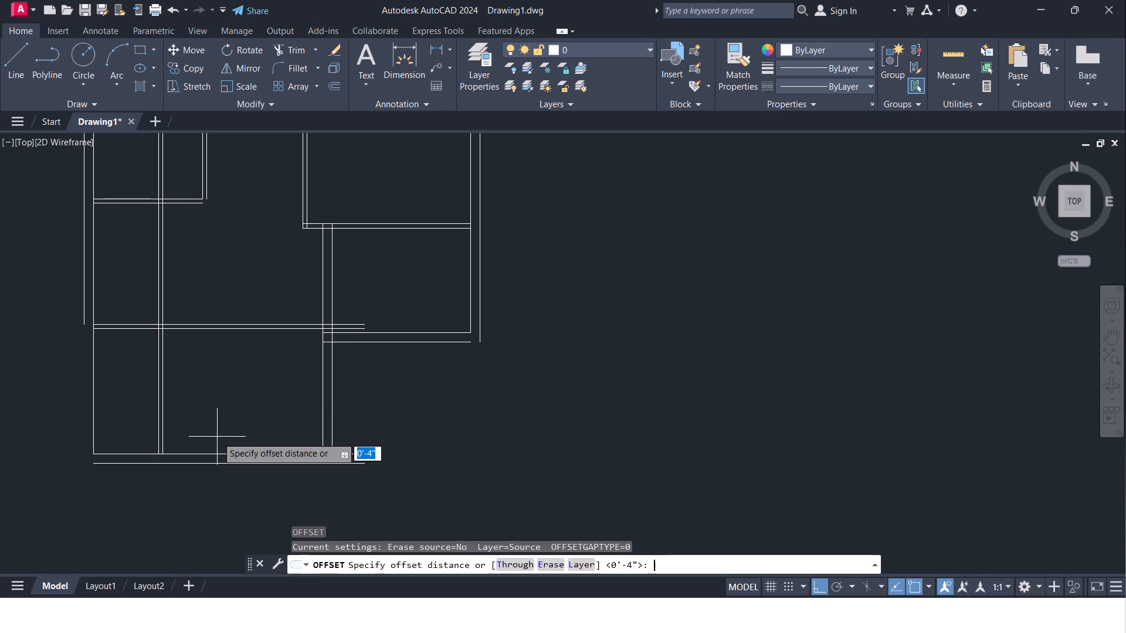
{"action": "type", "text": "11'"}
{"action": "key", "text": "Return"}
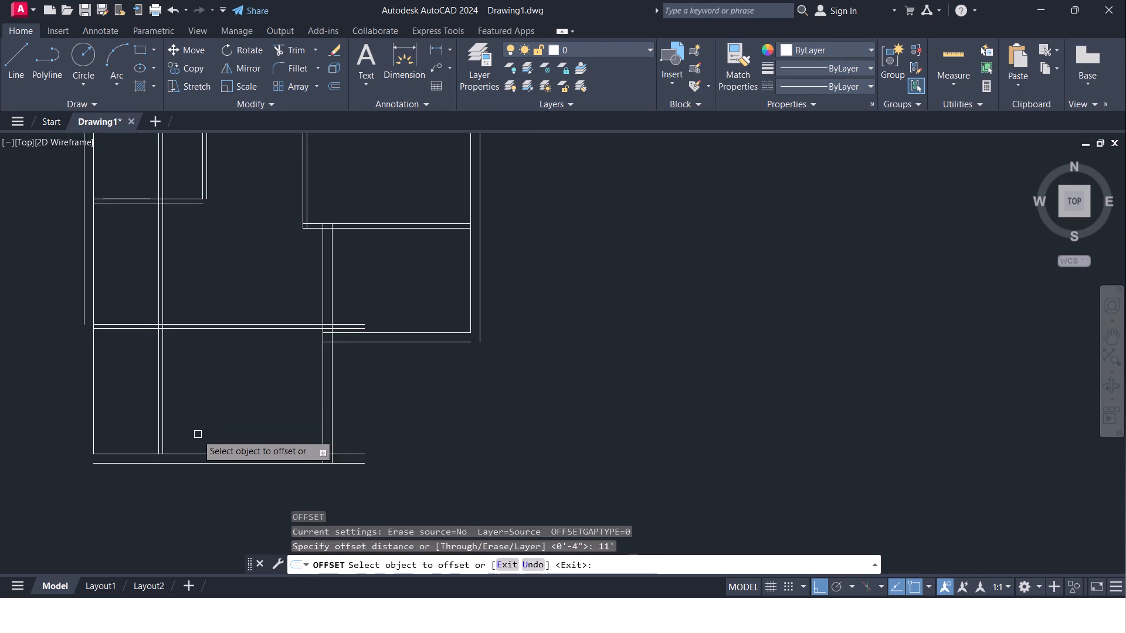
{"action": "left_click", "coordinate": [160, 409]}
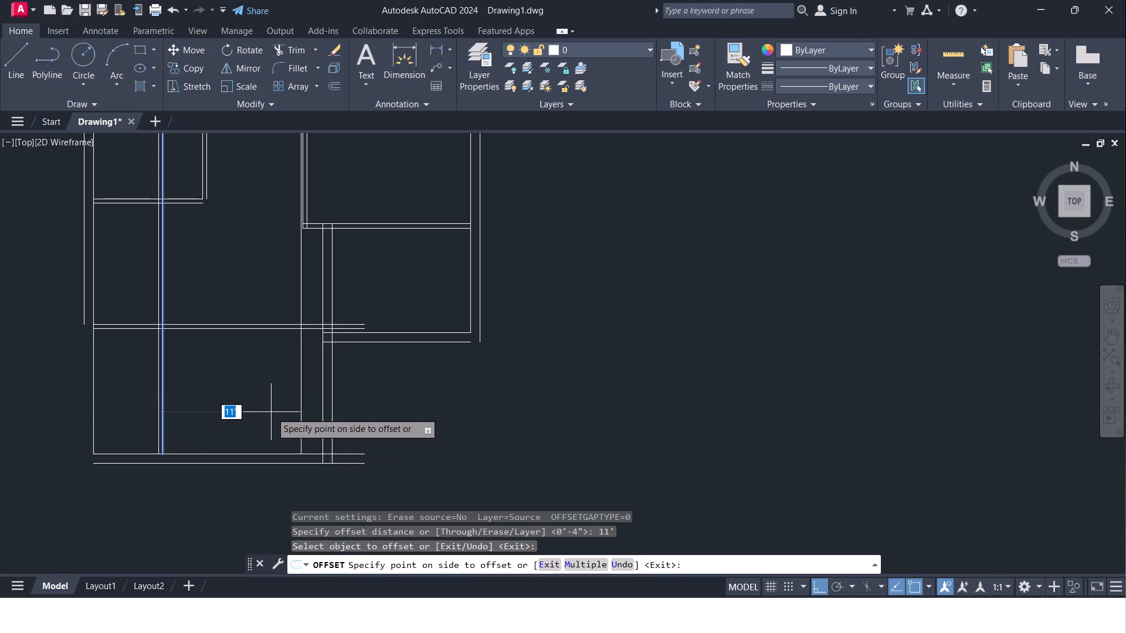
{"action": "left_click", "coordinate": [295, 416]}
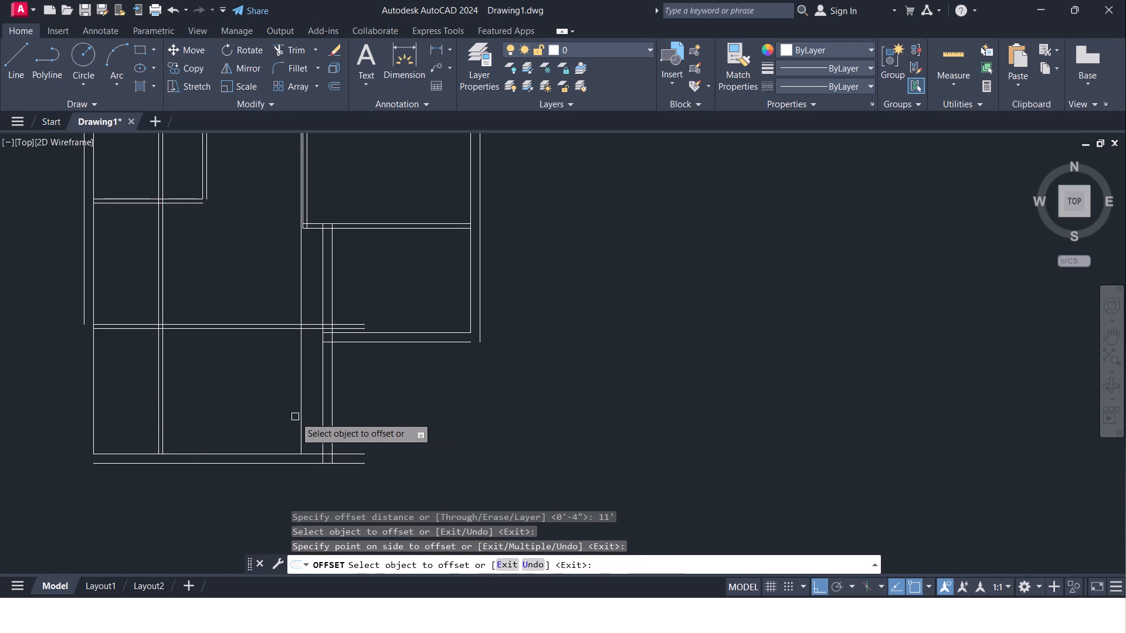
{"action": "key", "text": "Return"}
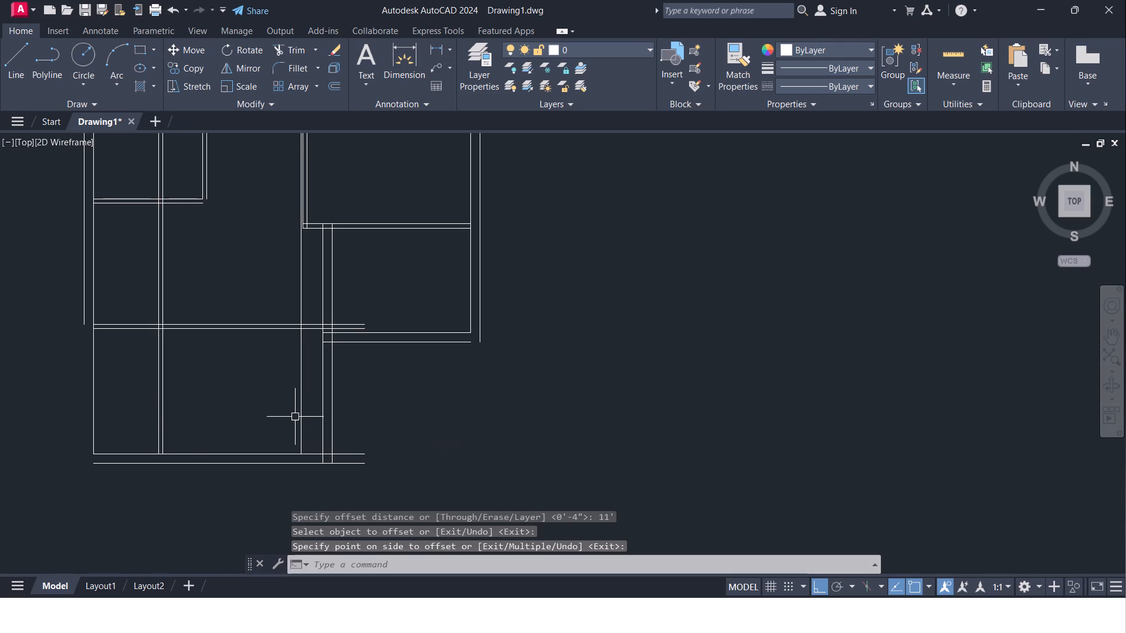
Start another Offset operation.
{"action": "key", "text": "Return"}
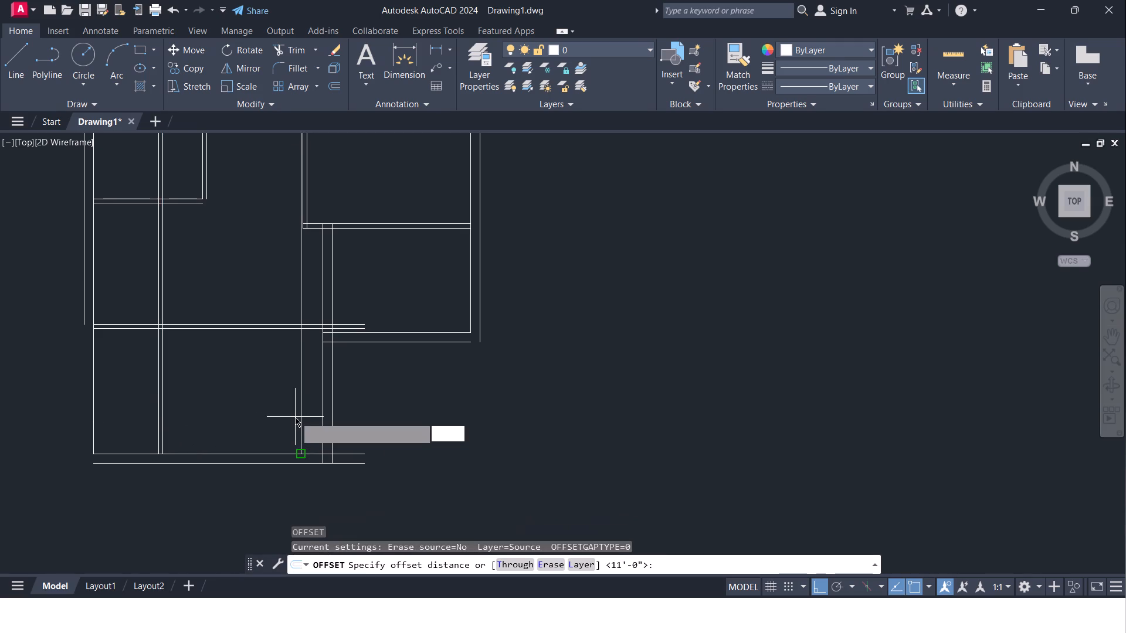
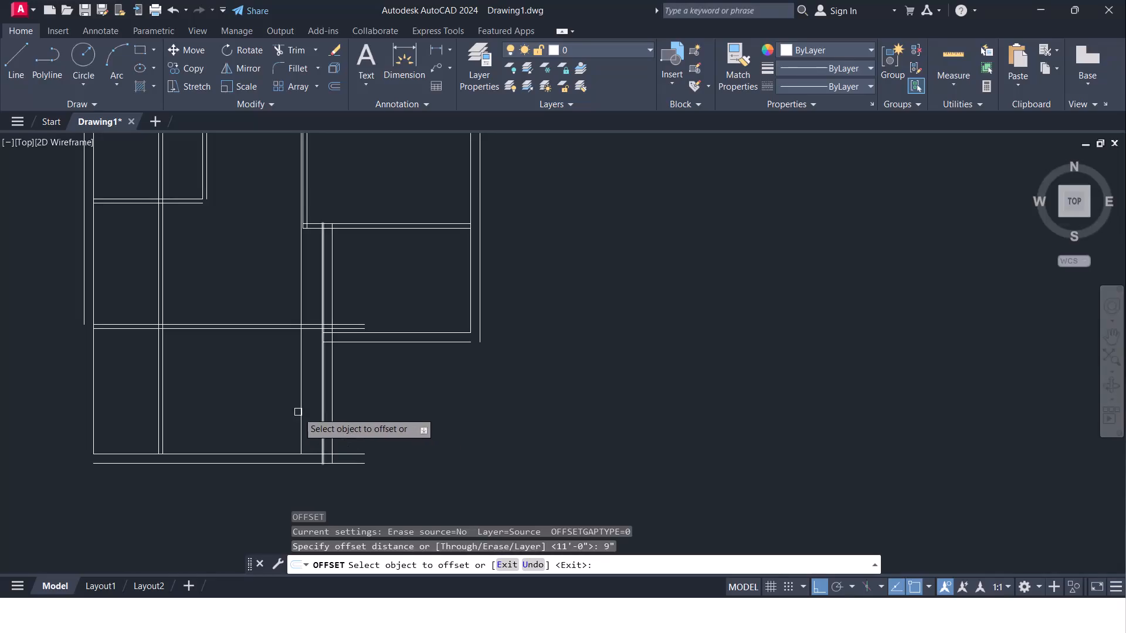
Offset the vertical line 11' from the partition by 9" to the right to form a wall.
{"action": "left_click", "coordinate": [297, 412]}
{"action": "left_click", "coordinate": [310, 410]}
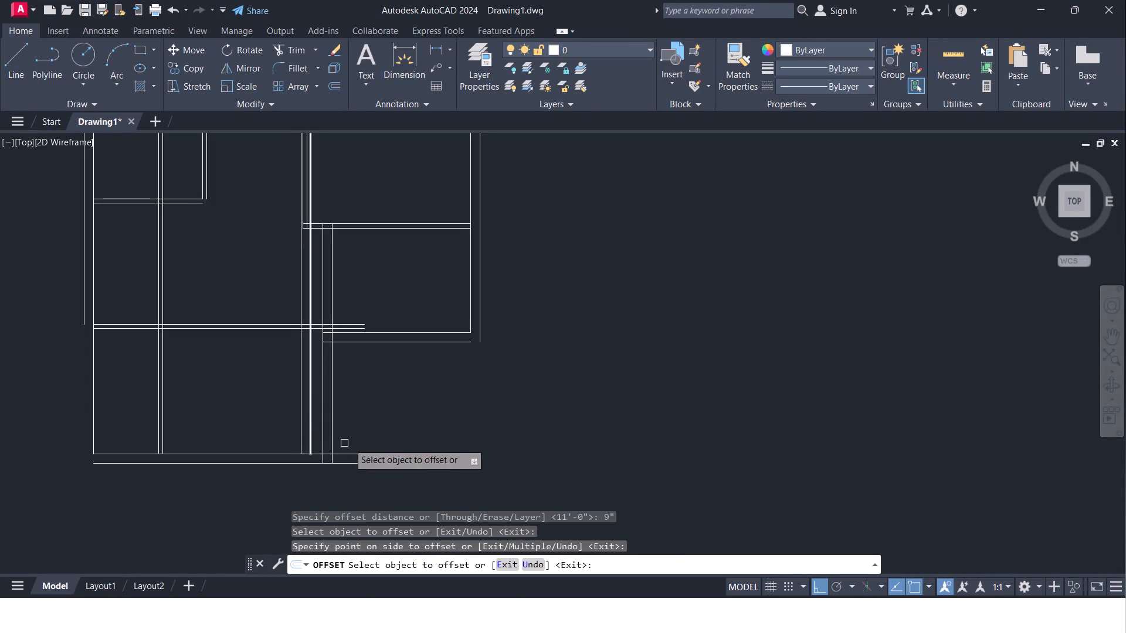
{"action": "middle_click_drag", "start_coordinate": [411, 434], "coordinate": [411, 443]}
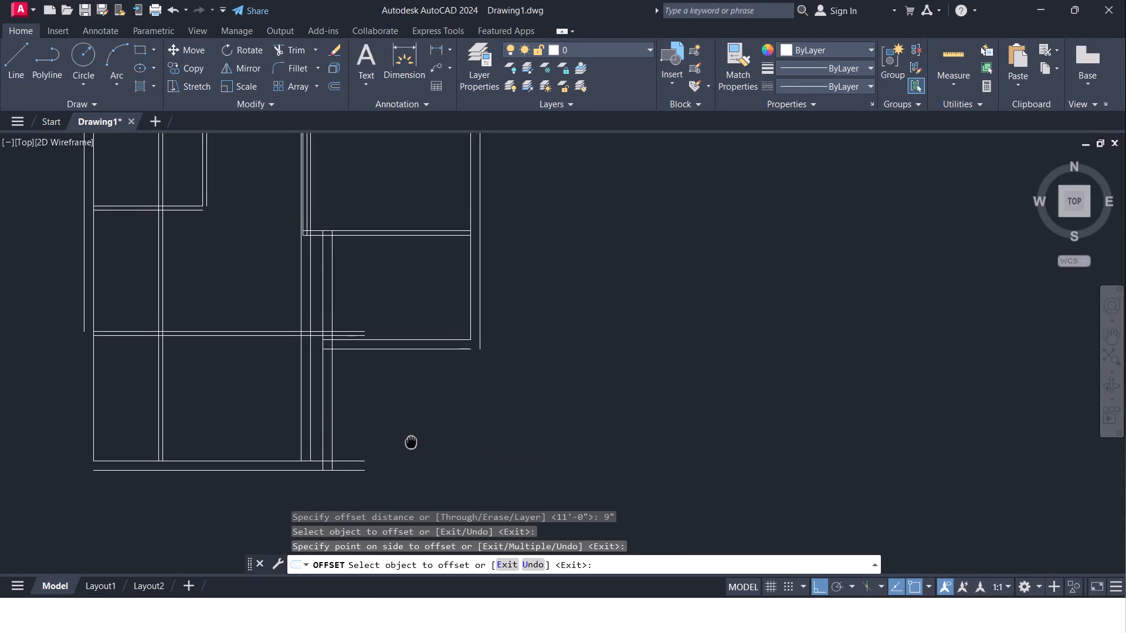
{"action": "middle_click_drag", "start_coordinate": [411, 443], "coordinate": [411, 443]}
{"action": "key", "text": "Escape"}
{"action": "type", "text": "tr"}
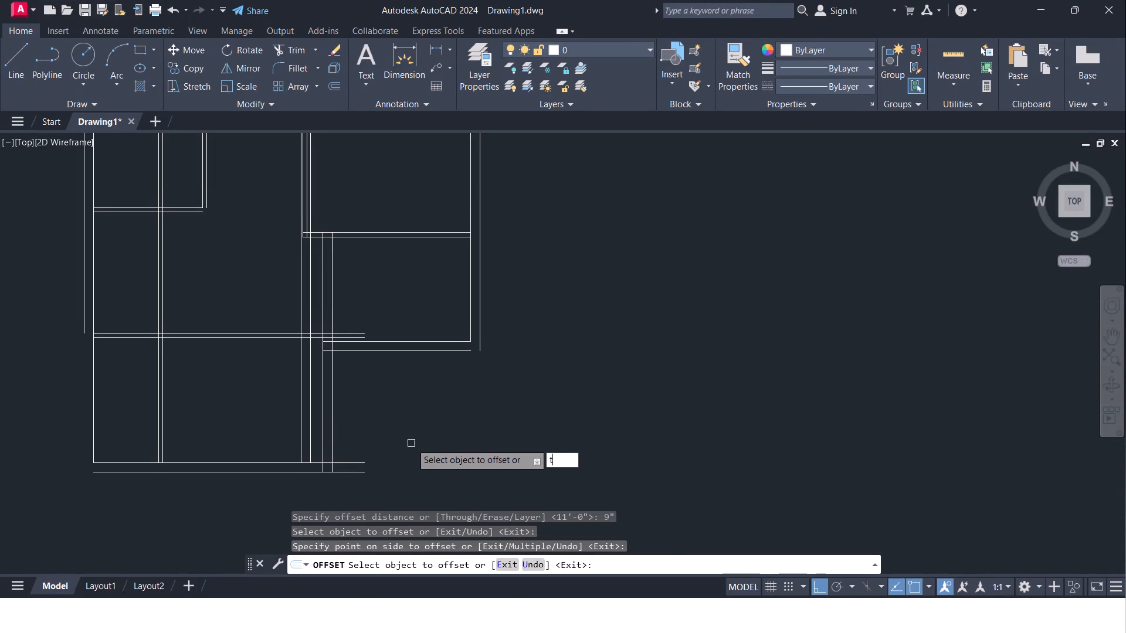
{"action": "key", "text": "Return"}
{"action": "key", "text": "Return"}
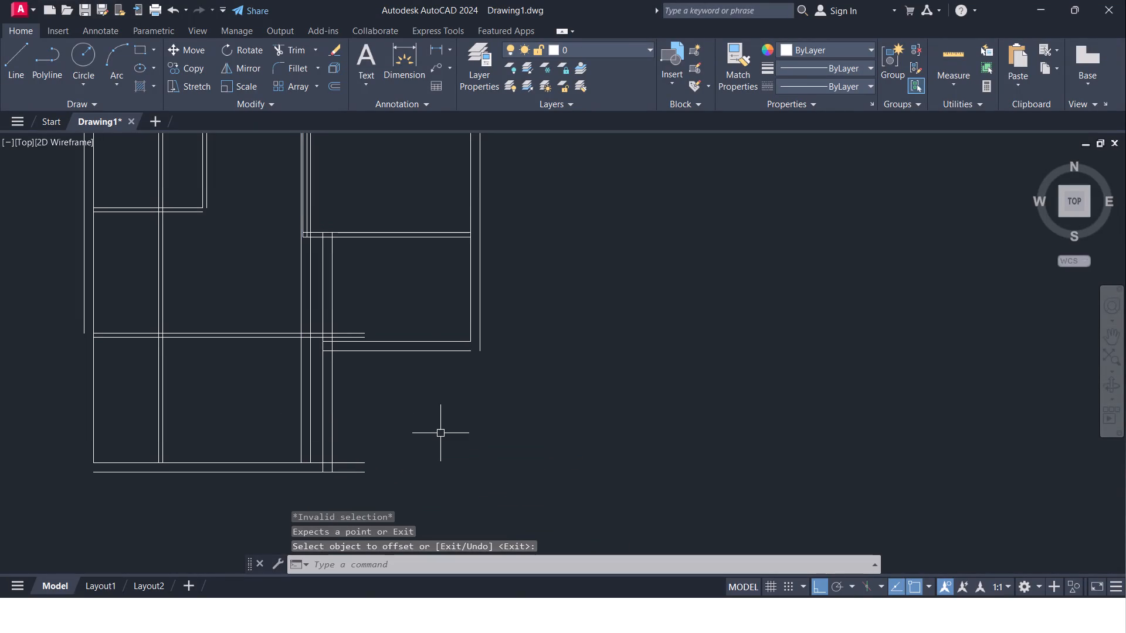
Erase the two older vertical wall lines just right of the new 9" wall.
{"action": "left_click", "coordinate": [325, 407]}
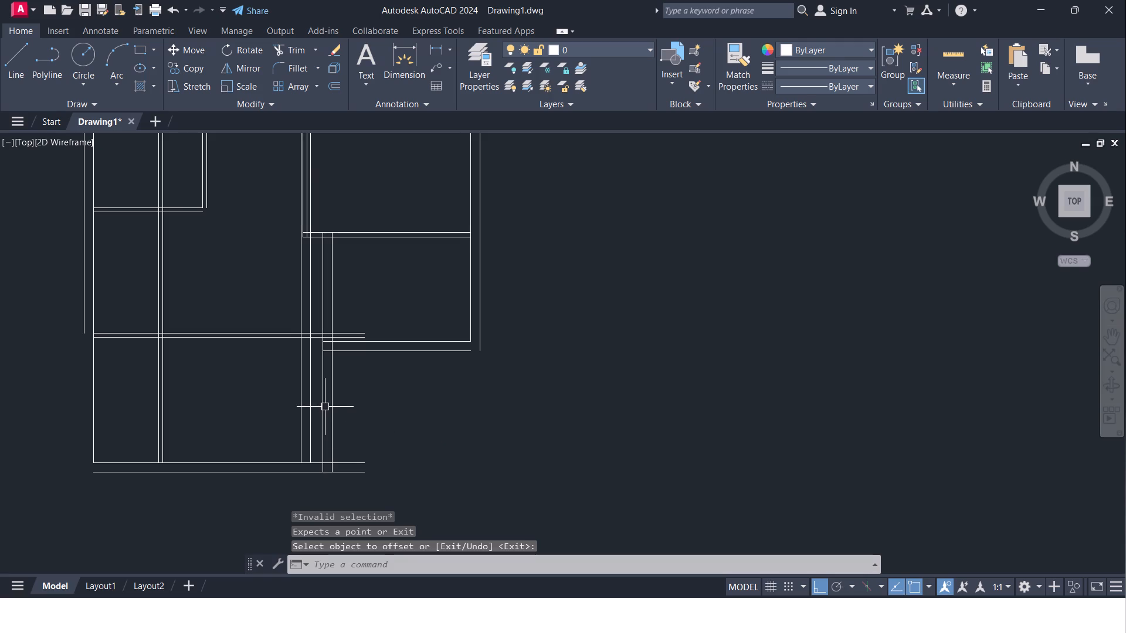
{"action": "left_click", "coordinate": [331, 420]}
{"action": "key", "text": "Delete"}
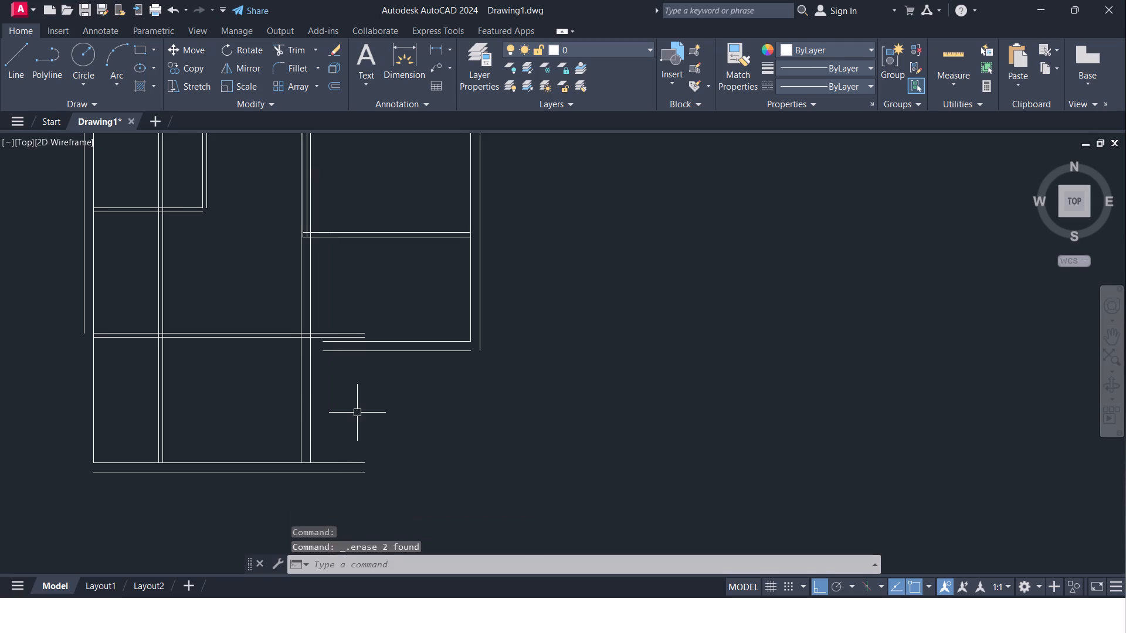
Extend both vertical lines of the 9" wall down to the outer line of the bottom exterior wall.
{"action": "key", "text": "Escape"}
{"action": "type", "text": "ex"}
{"action": "key", "text": "Return"}
{"action": "key", "text": "Return"}
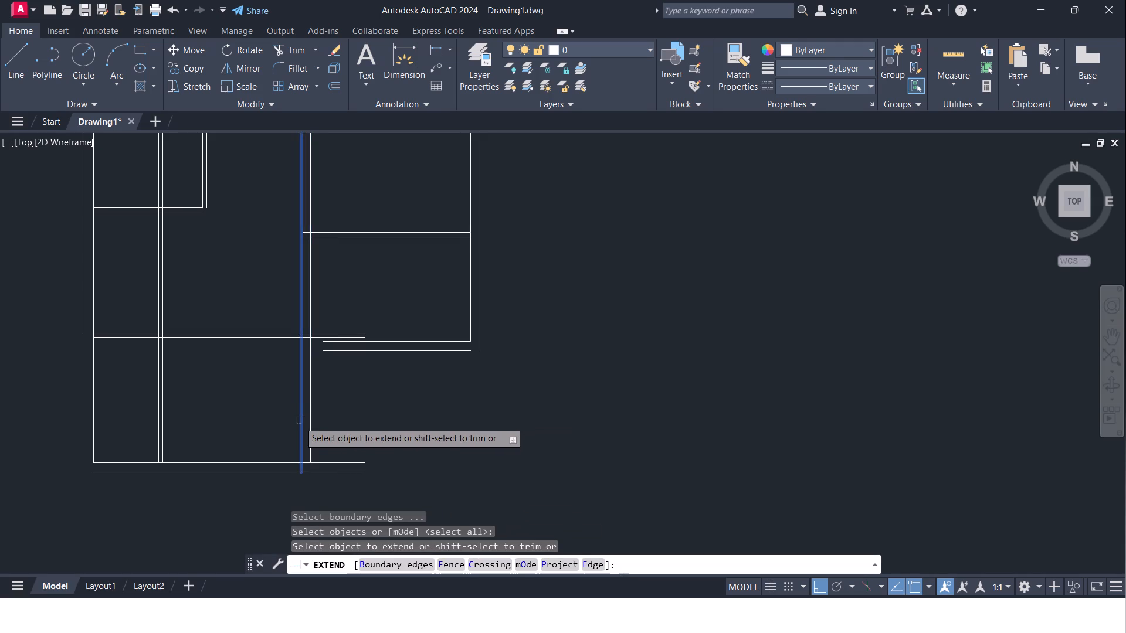
{"action": "left_click", "coordinate": [299, 421]}
{"action": "left_click", "coordinate": [308, 431]}
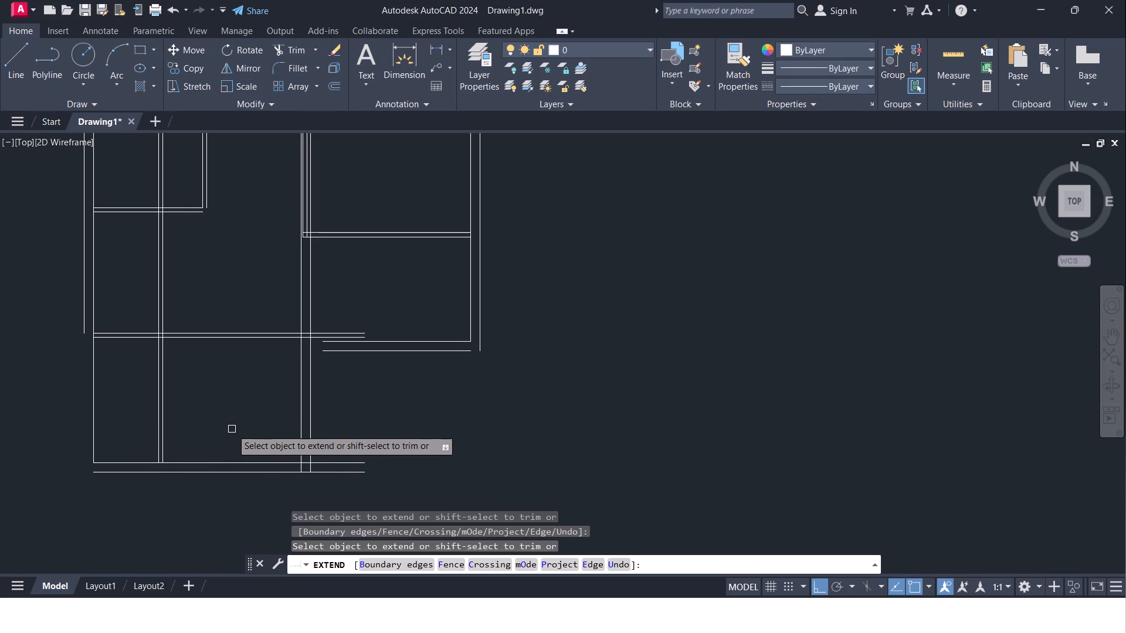
{"action": "middle_click_drag", "start_coordinate": [222, 431], "coordinate": [222, 454]}
{"action": "key", "text": "Escape"}
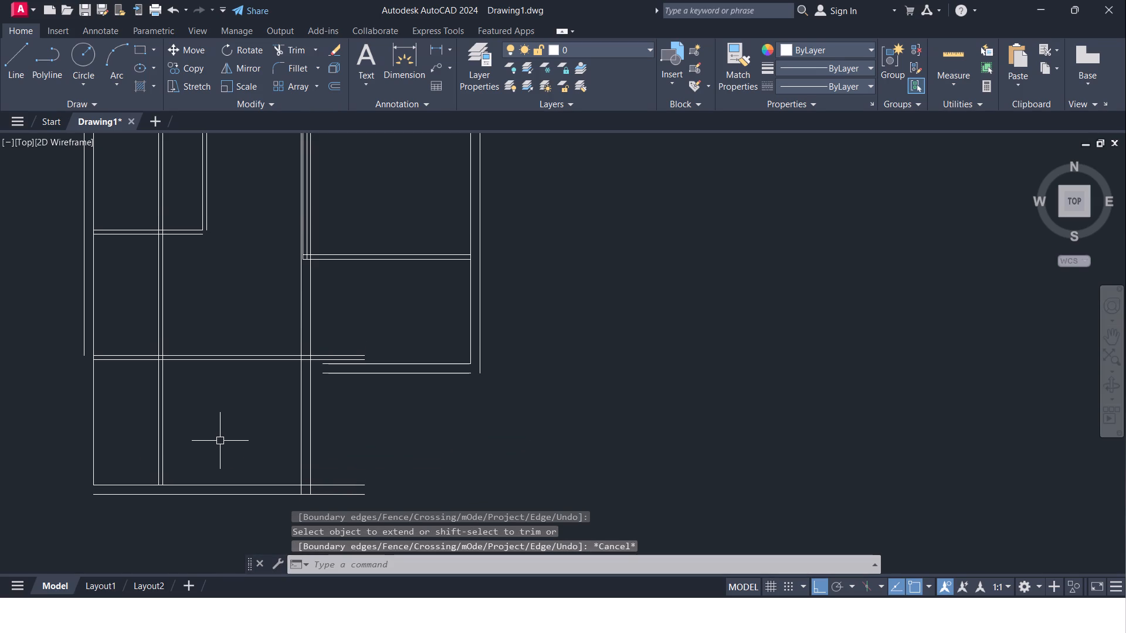
Offset the inner line of the bottom exterior wall 7' upward.
{"action": "key", "text": "o"}
{"action": "key", "text": "Return"}
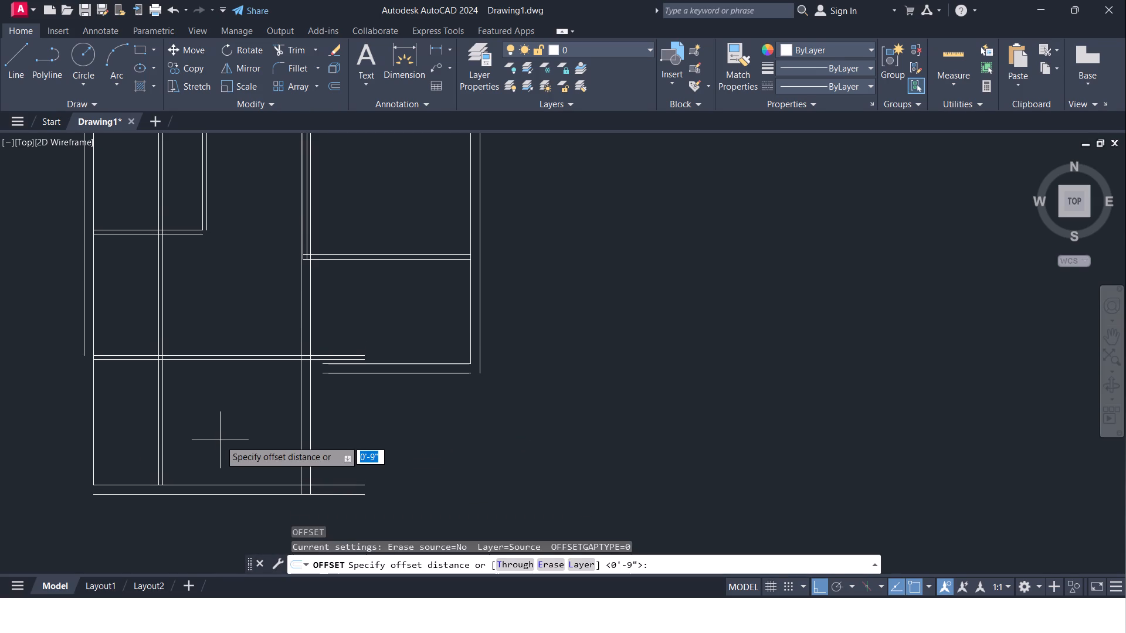
{"action": "type", "text": "7'"}
{"action": "key", "text": "Return"}
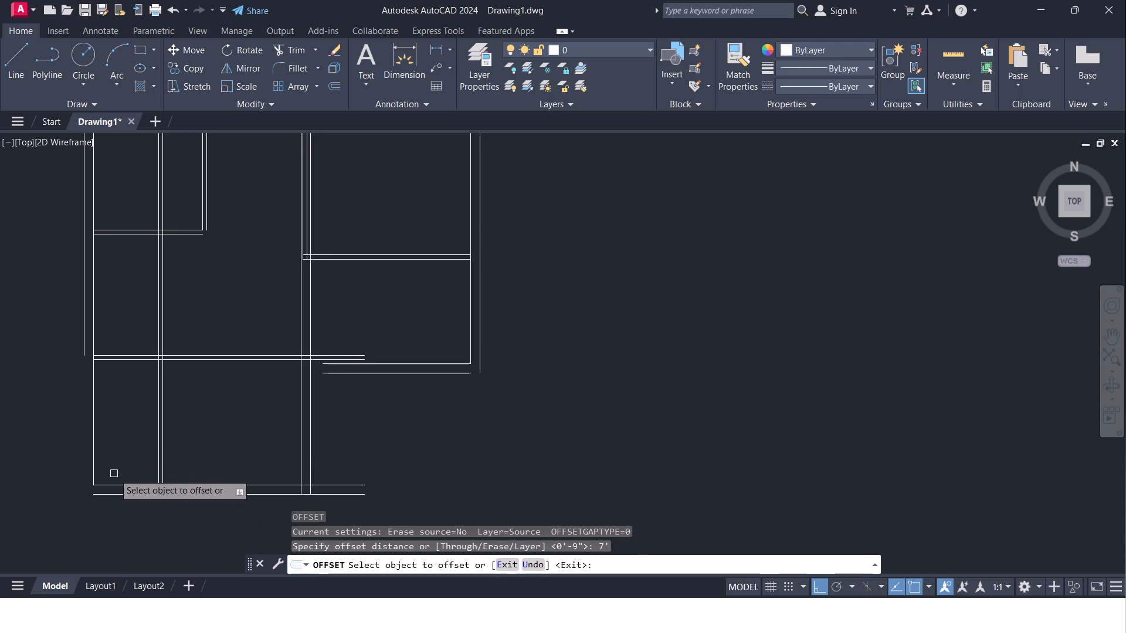
{"action": "left_click", "coordinate": [118, 483]}
{"action": "left_click", "coordinate": [131, 414]}
{"action": "key", "text": "Return"}
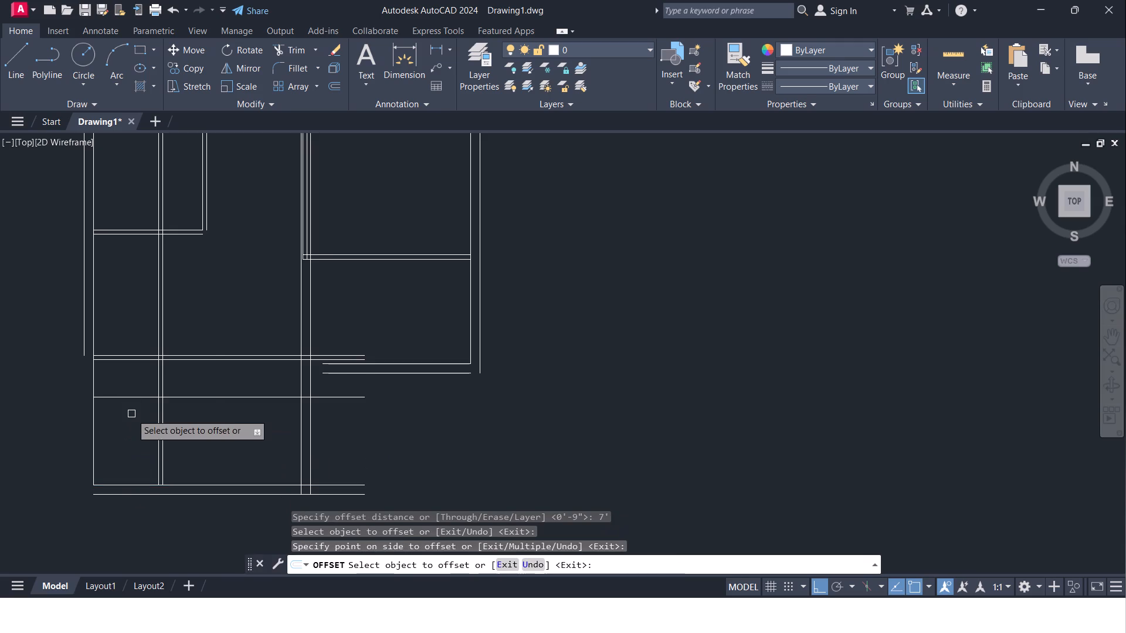
Offset the new horizontal line 4" upward to form a partition wall.
{"action": "key", "text": "Return"}
{"action": "type", "text": "4\""}
{"action": "key", "text": "Return"}
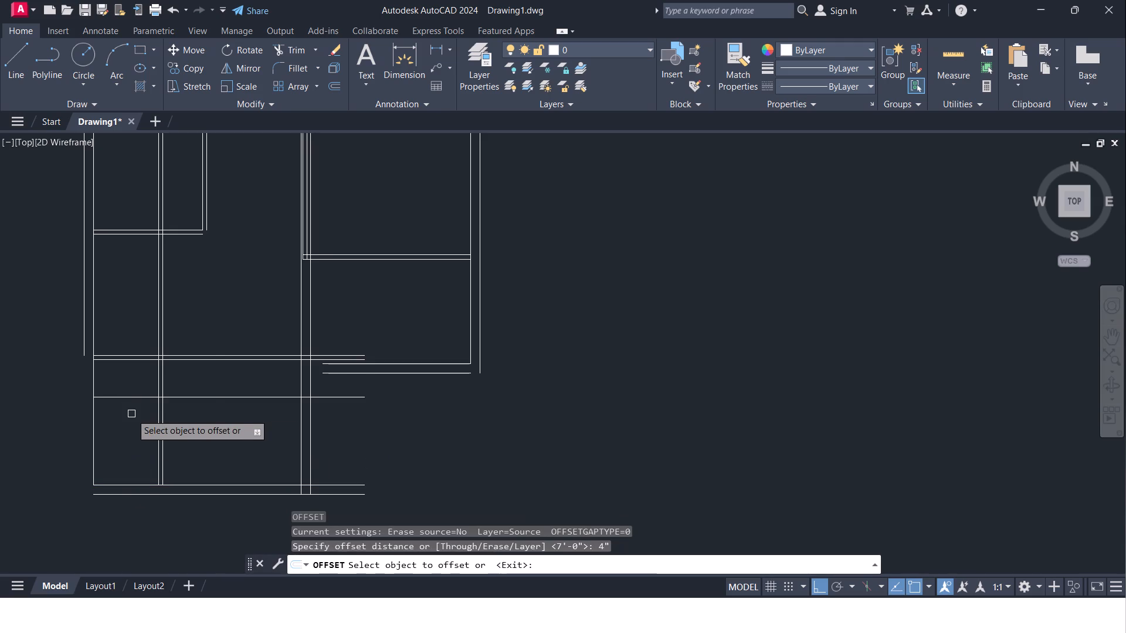
{"action": "left_click", "coordinate": [124, 396]}
{"action": "left_click", "coordinate": [132, 372]}
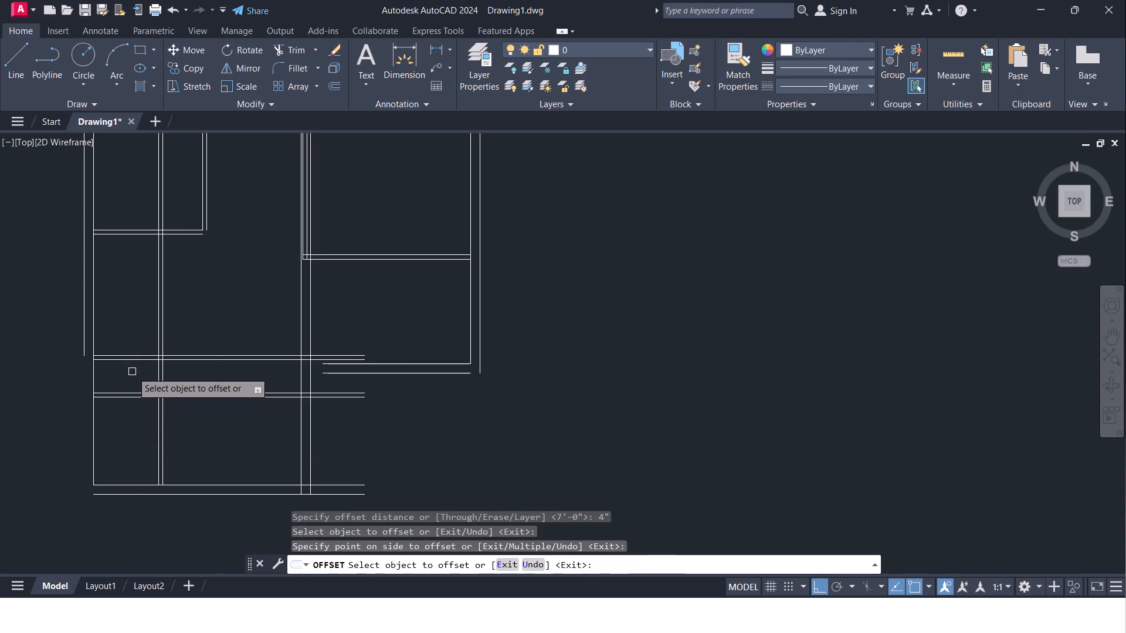
{"action": "middle_click_drag", "start_coordinate": [139, 382], "coordinate": [128, 380]}
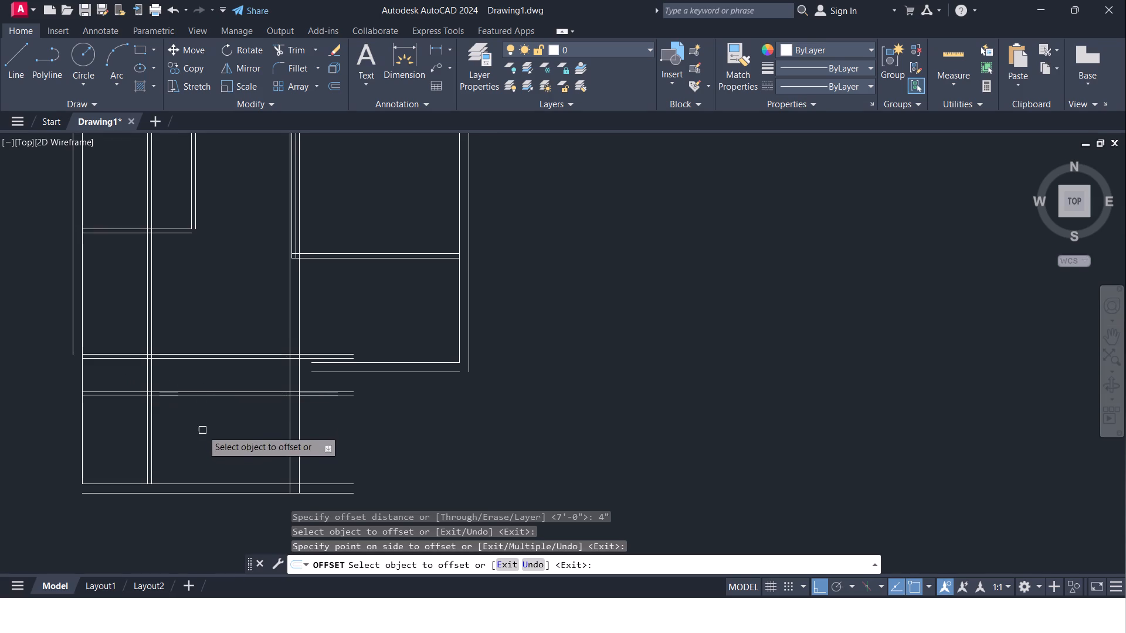
Trim the new horizontal partition between the 4" vertical partition and the 9" wall, and beyond the 9" wall.
{"action": "key", "text": "Escape"}
{"action": "type", "text": "tr"}
{"action": "key", "text": "Return"}
{"action": "key", "text": "Return"}
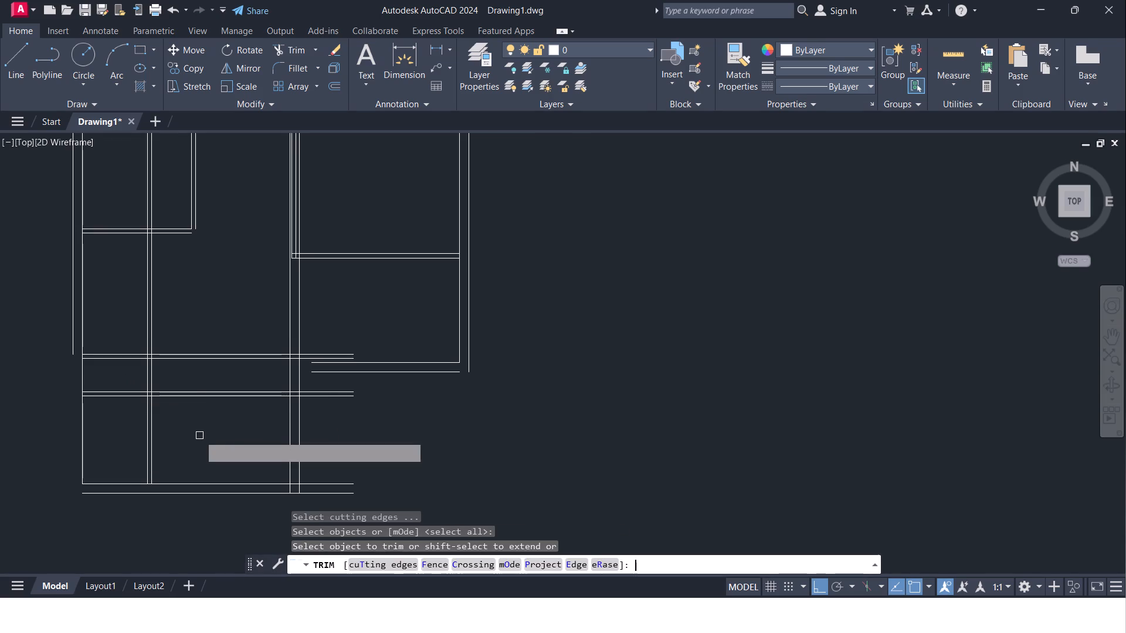
{"action": "left_click_drag", "start_coordinate": [164, 383], "coordinate": [186, 428]}
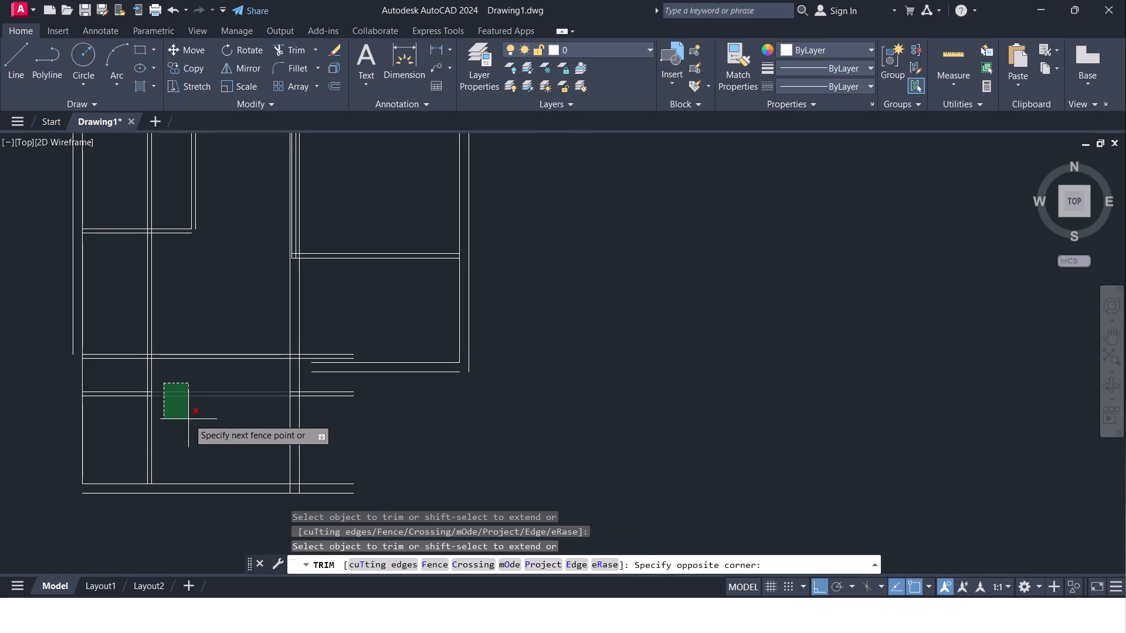
{"action": "left_click", "coordinate": [239, 407]}
{"action": "left_click", "coordinate": [311, 384]}
{"action": "left_click", "coordinate": [341, 408]}
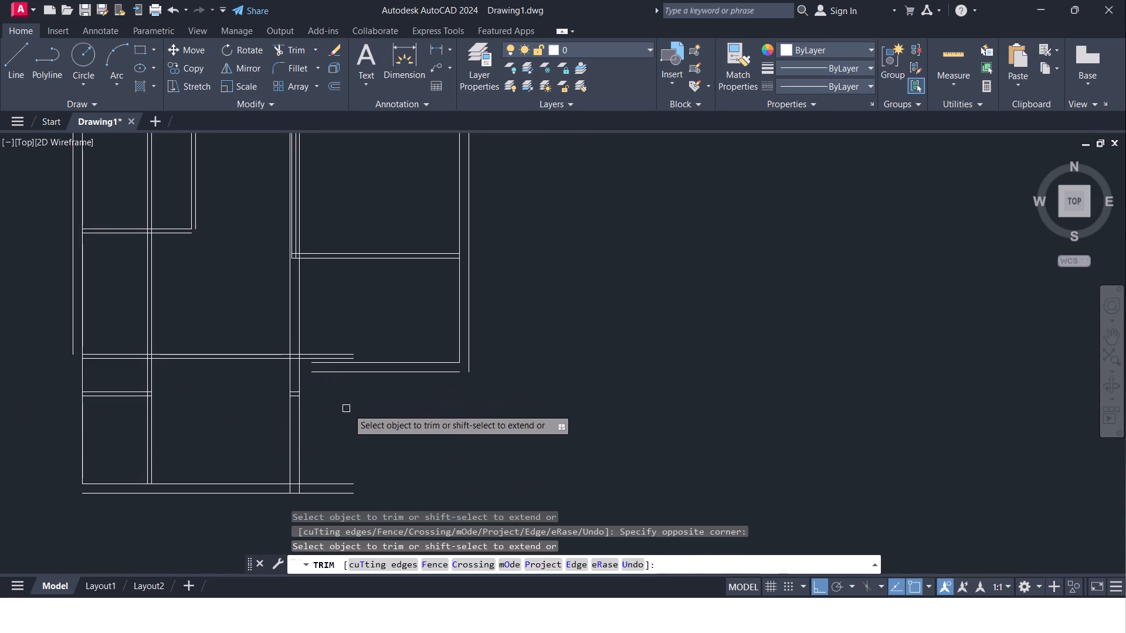
Erase the two leftover horizontal partition segments inside the 9" vertical wall.
{"action": "scroll", "coordinate": [322, 404], "scroll_direction": "up", "scroll_amount": 4}
{"action": "left_click", "coordinate": [138, 314]}
{"action": "left_click", "coordinate": [138, 389]}
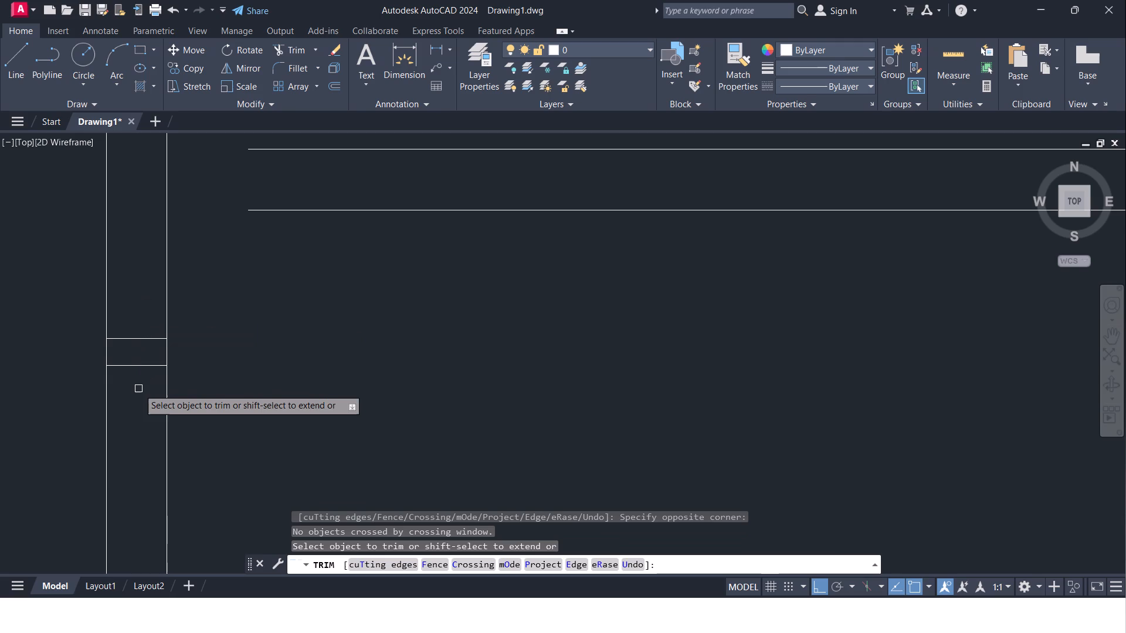
{"action": "key", "text": "Escape"}
{"action": "left_click", "coordinate": [136, 342]}
{"action": "left_click", "coordinate": [140, 361]}
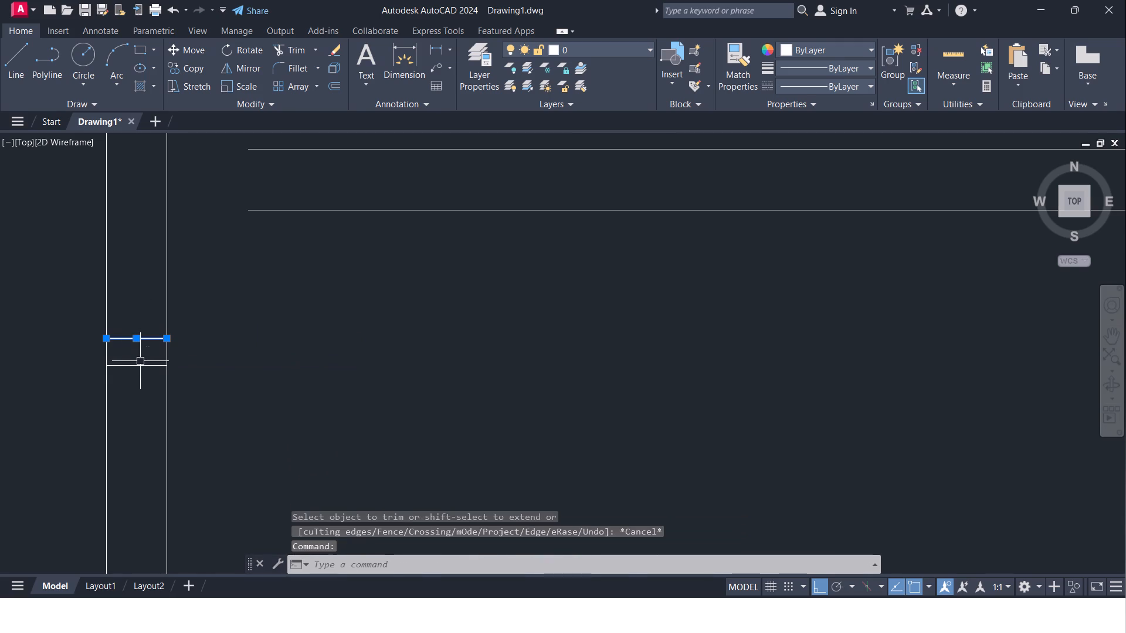
{"action": "left_click", "coordinate": [140, 368]}
{"action": "key", "text": "Delete"}
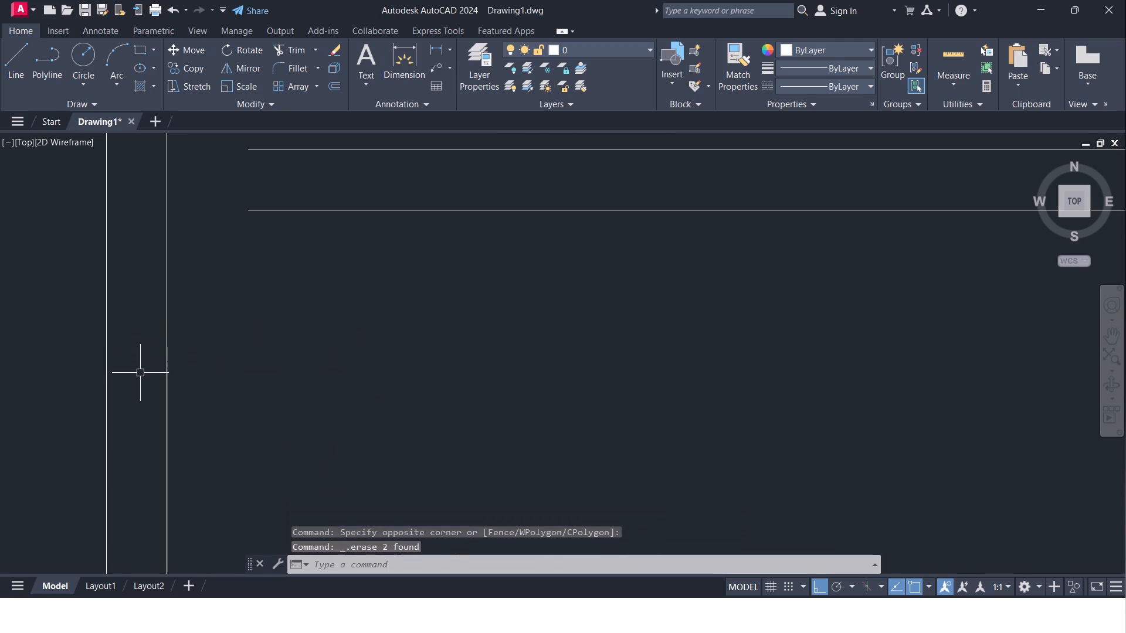
Trim the ends of the upper horizontal partition pair that overhang the right side of the 9" wall.
{"action": "scroll", "coordinate": [115, 408], "scroll_direction": "down", "scroll_amount": 3}
{"action": "middle_click_drag", "start_coordinate": [166, 395], "coordinate": [219, 358]}
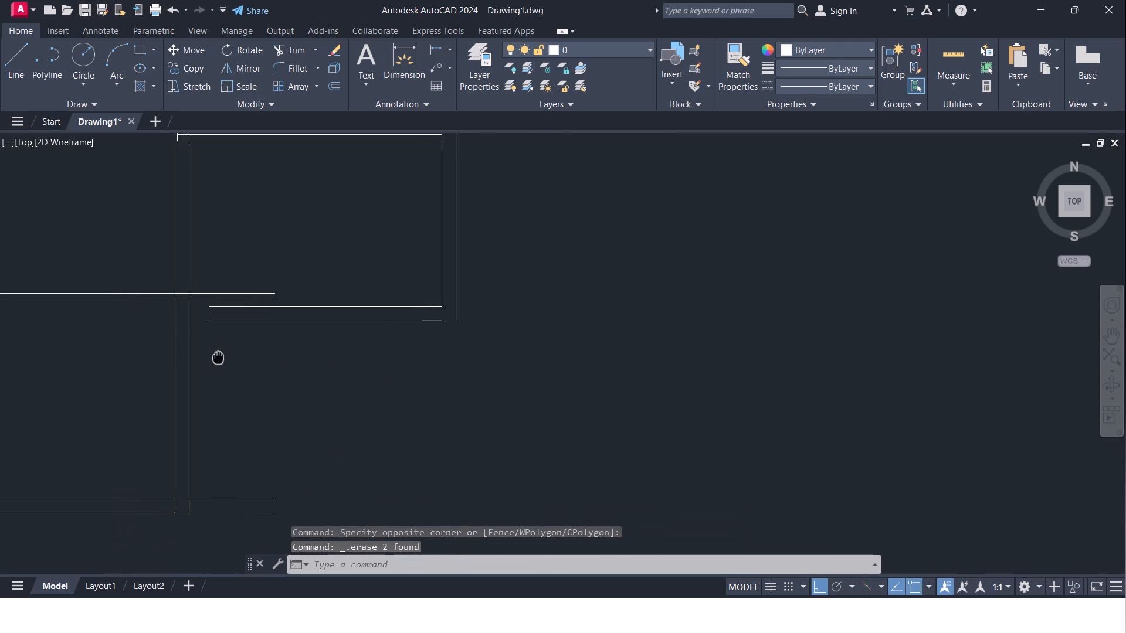
{"action": "middle_click_drag", "start_coordinate": [219, 358], "coordinate": [238, 367]}
{"action": "middle_click_drag", "start_coordinate": [239, 372], "coordinate": [296, 384]}
{"action": "scroll", "coordinate": [296, 384], "scroll_direction": "up", "scroll_amount": 1}
{"action": "middle_click_drag", "start_coordinate": [296, 384], "coordinate": [281, 456]}
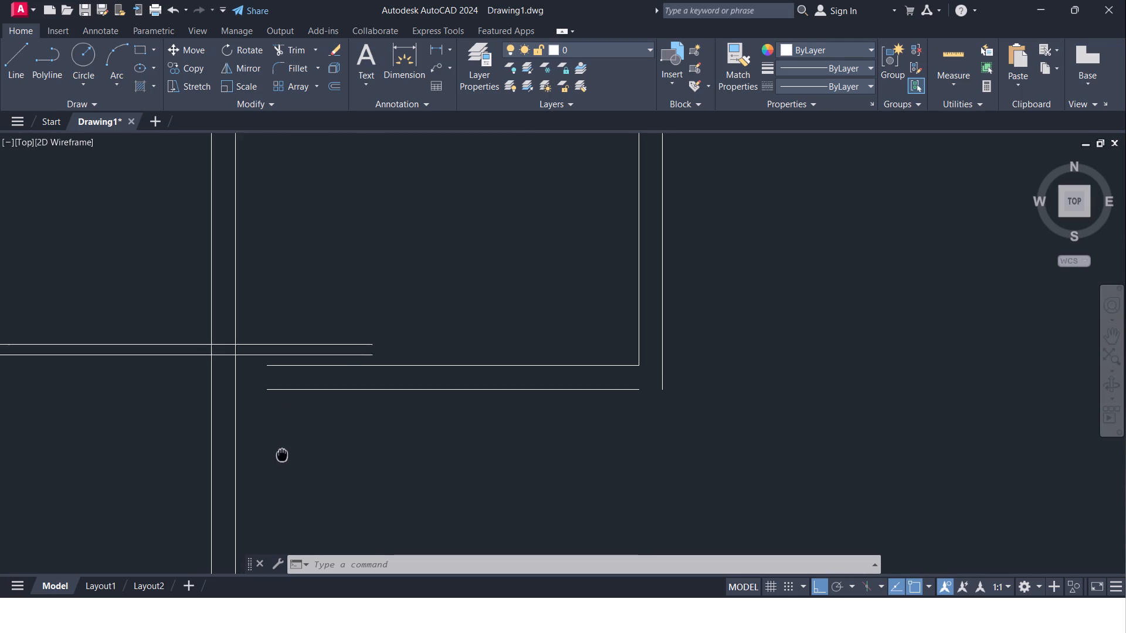
{"action": "middle_click_drag", "start_coordinate": [281, 456], "coordinate": [280, 461]}
{"action": "scroll", "coordinate": [280, 461], "scroll_direction": "down", "scroll_amount": 1}
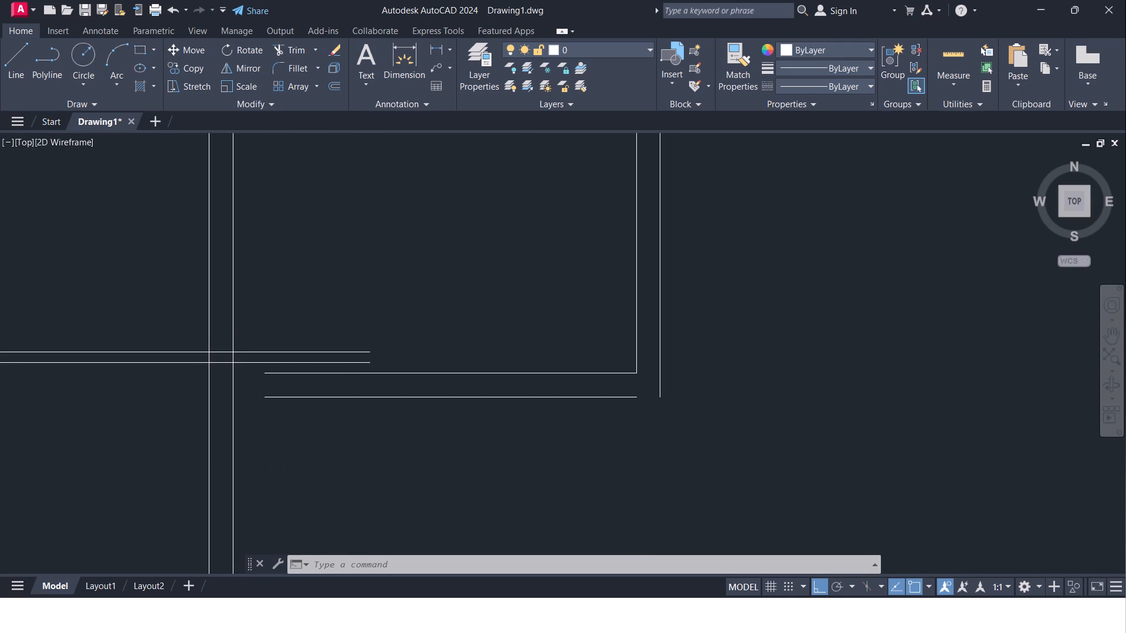
{"action": "key", "text": "Escape"}
{"action": "type", "text": "tr"}
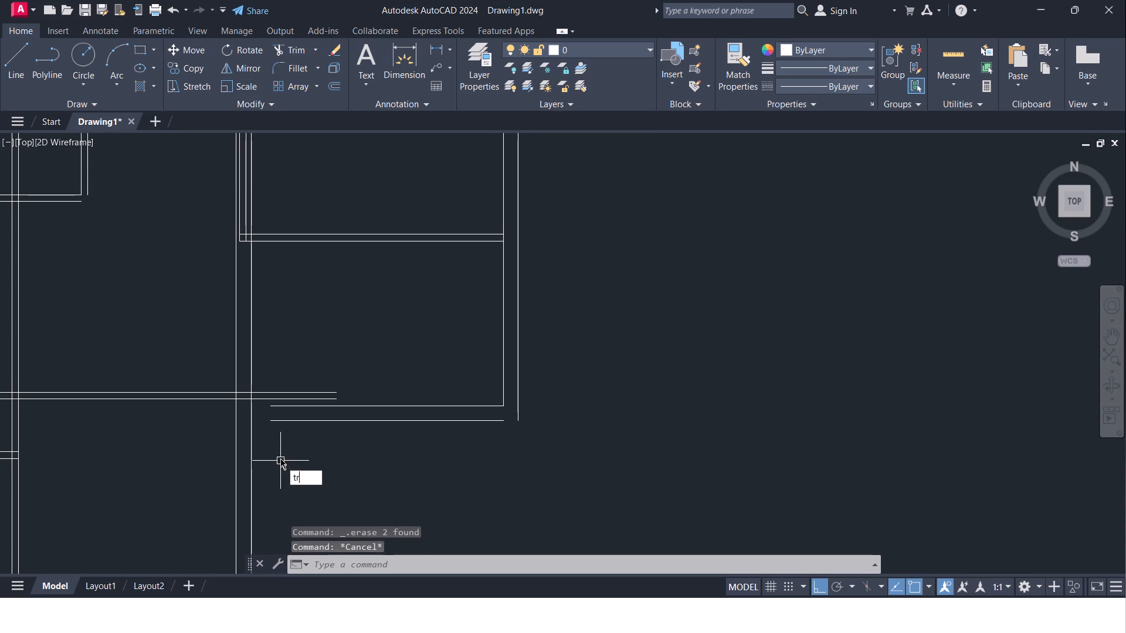
{"action": "key", "text": "Return"}
{"action": "key", "text": "Return"}
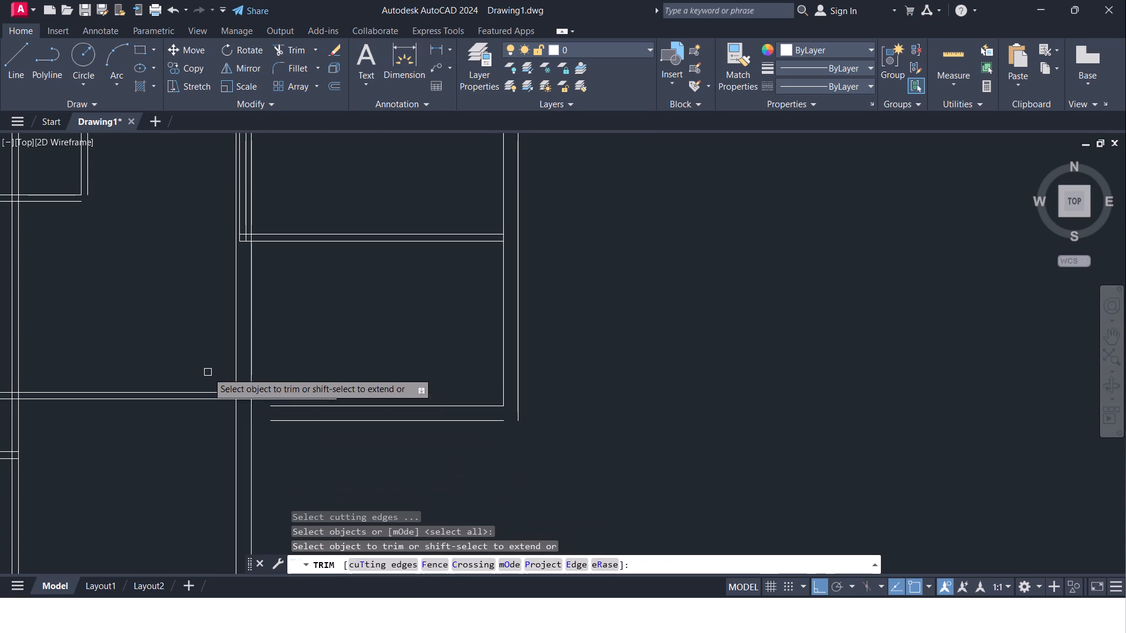
{"action": "left_click", "coordinate": [264, 373]}
{"action": "left_click", "coordinate": [268, 405]}
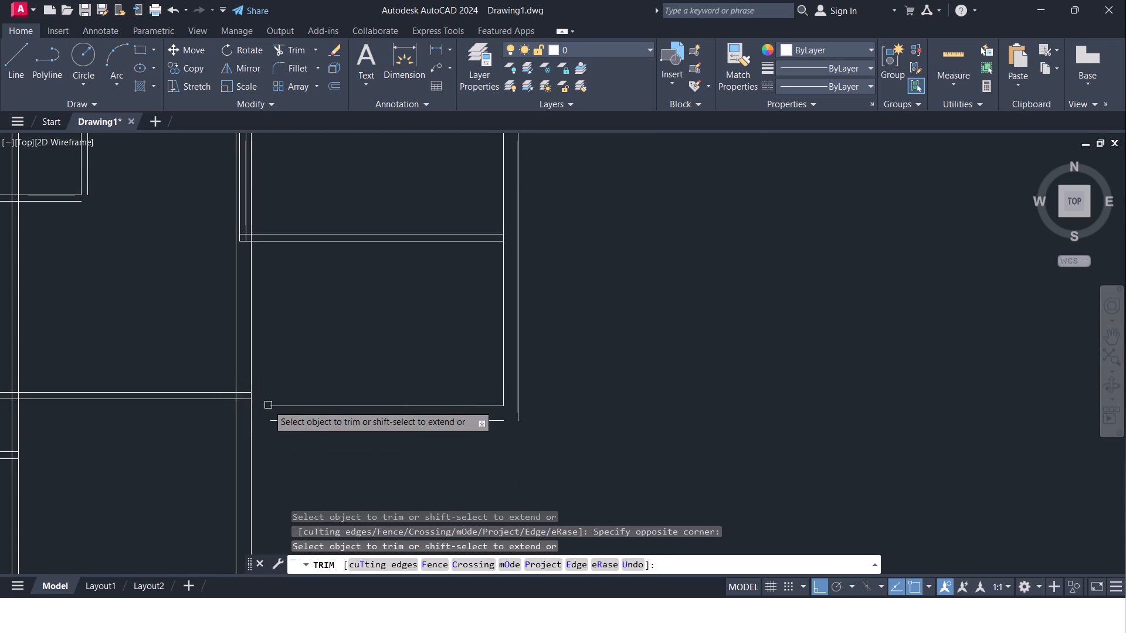
Trim the upper horizontal partition's two segments crossing the inside of the 9" wall.
{"action": "middle_click_drag", "start_coordinate": [261, 403], "coordinate": [364, 355]}
{"action": "left_click", "coordinate": [345, 337]}
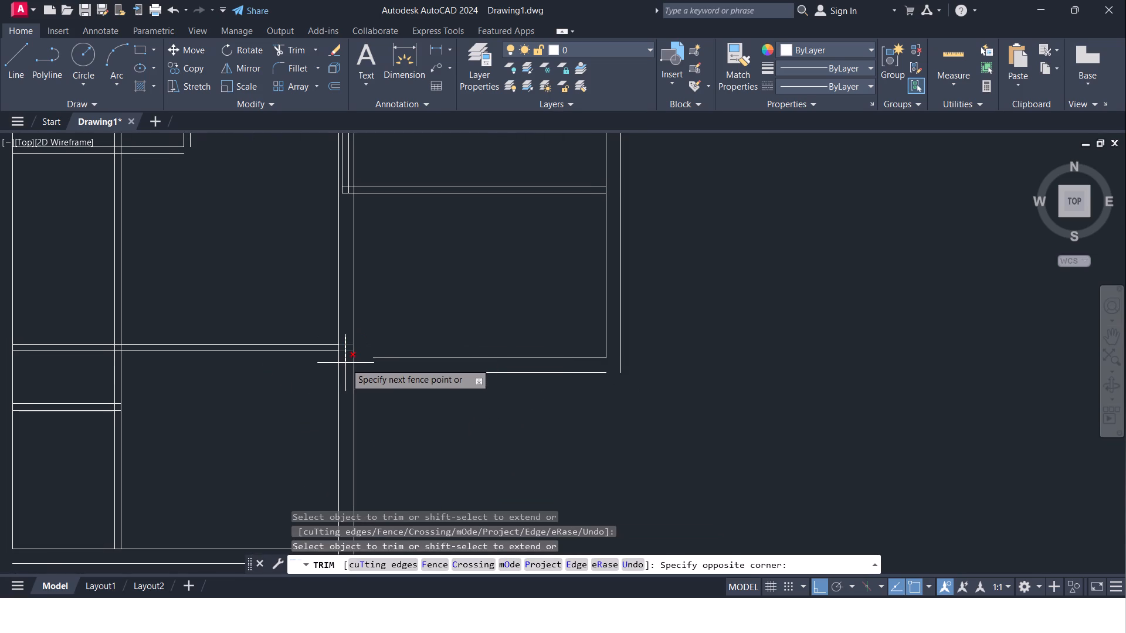
{"action": "left_click", "coordinate": [345, 363]}
{"action": "middle_click_drag", "start_coordinate": [437, 312], "coordinate": [355, 313]}
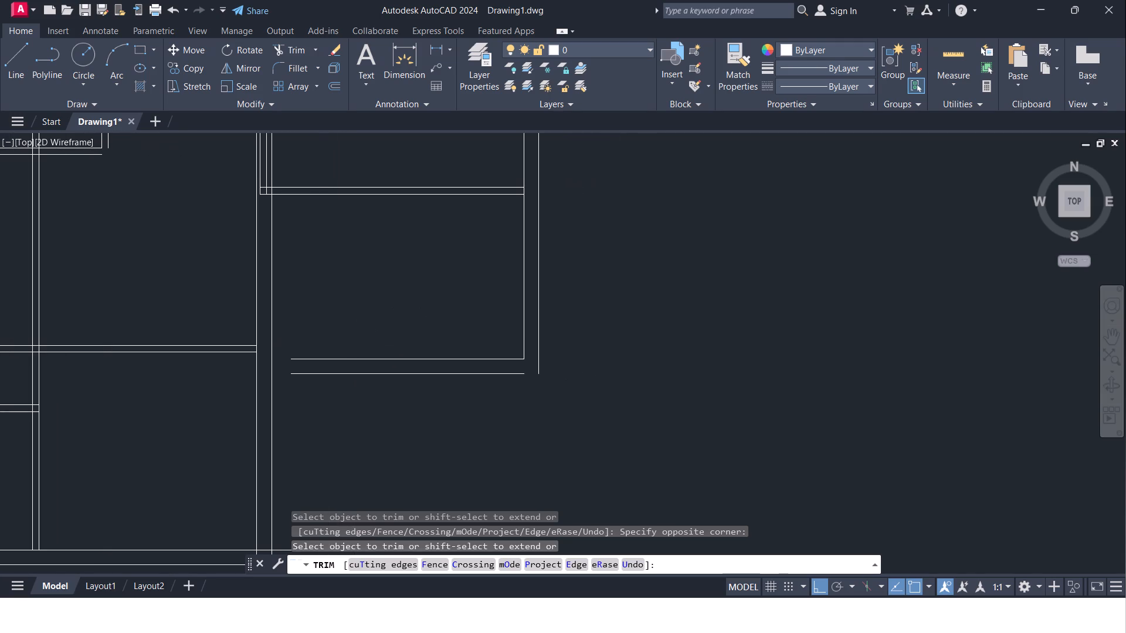
{"action": "key", "text": "Escape"}
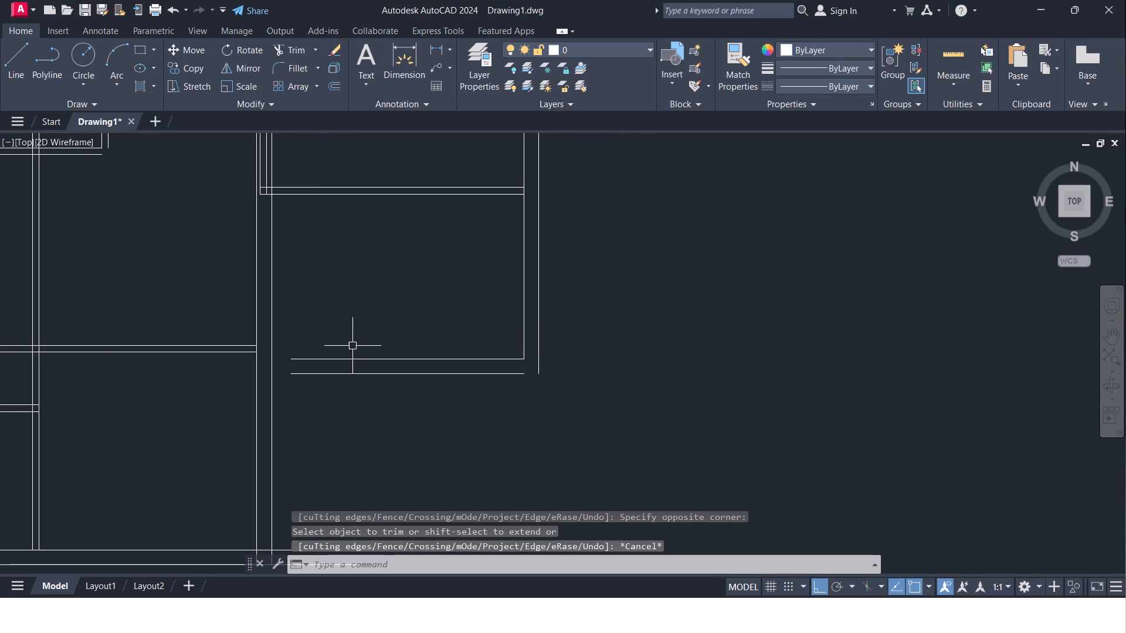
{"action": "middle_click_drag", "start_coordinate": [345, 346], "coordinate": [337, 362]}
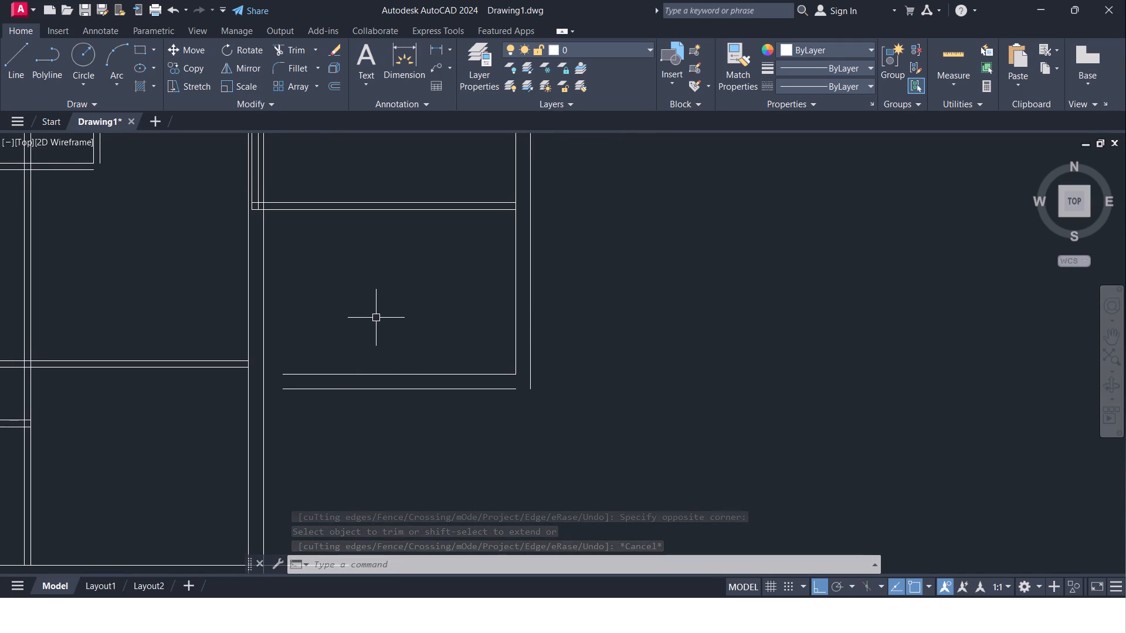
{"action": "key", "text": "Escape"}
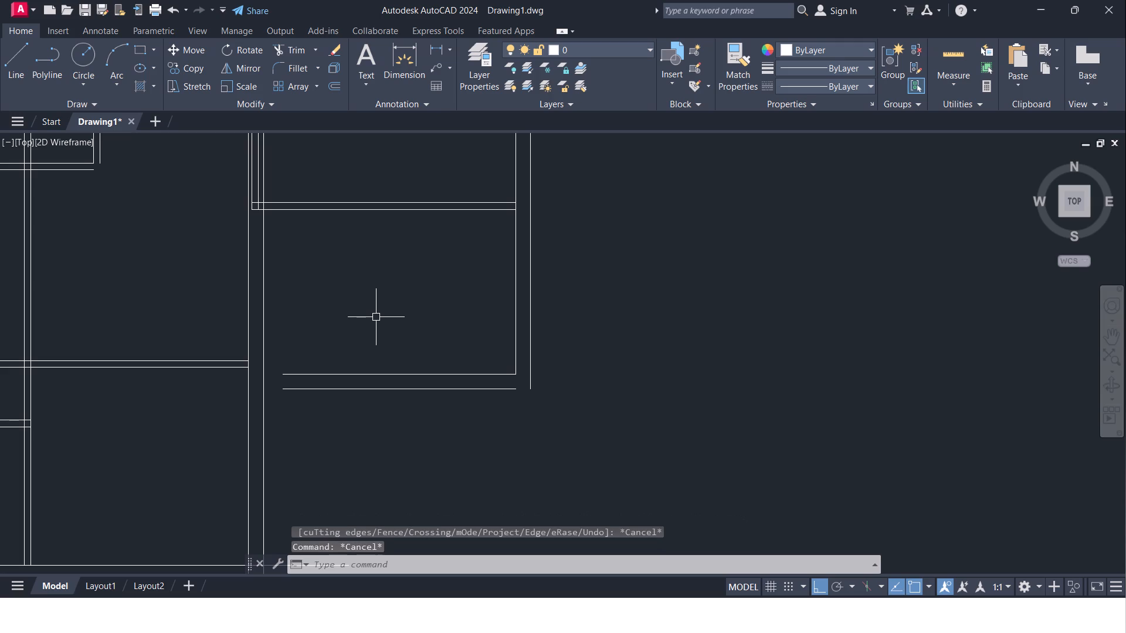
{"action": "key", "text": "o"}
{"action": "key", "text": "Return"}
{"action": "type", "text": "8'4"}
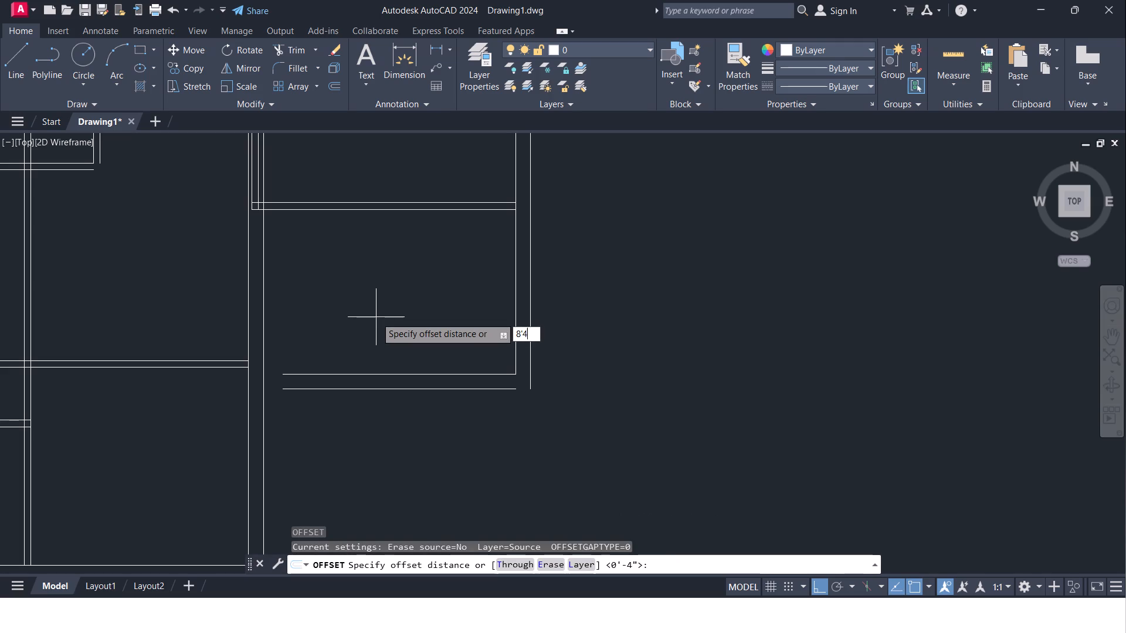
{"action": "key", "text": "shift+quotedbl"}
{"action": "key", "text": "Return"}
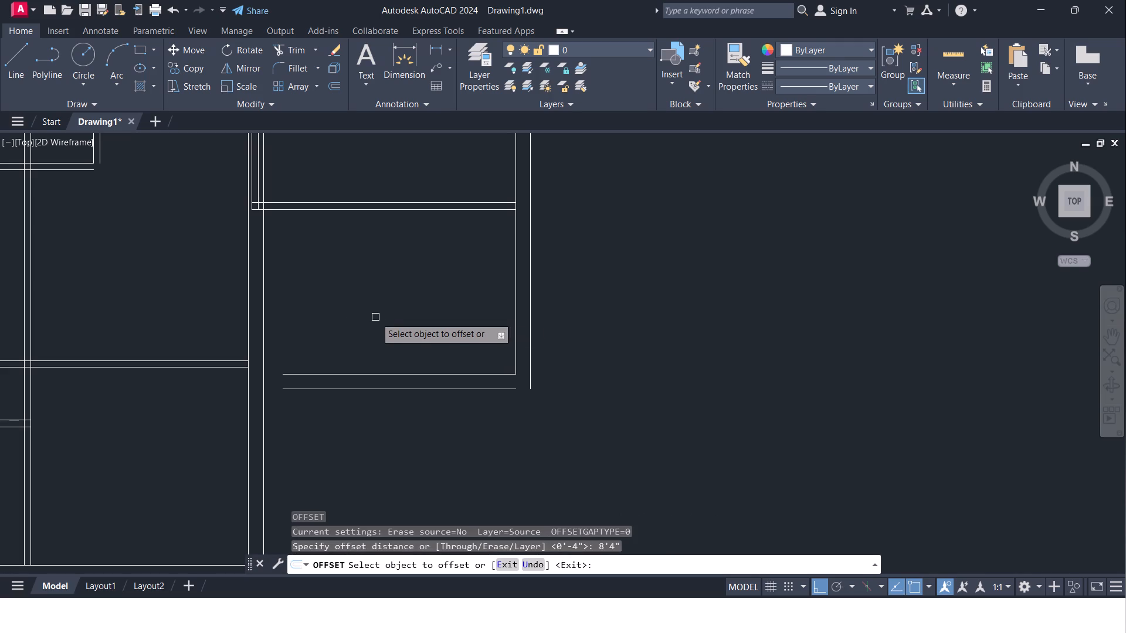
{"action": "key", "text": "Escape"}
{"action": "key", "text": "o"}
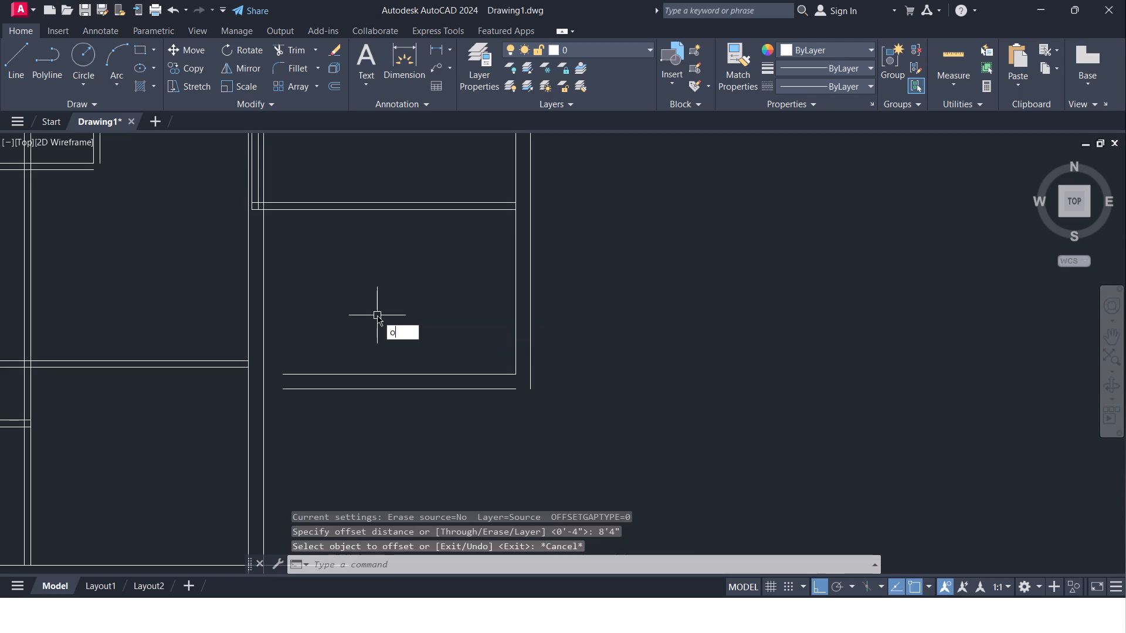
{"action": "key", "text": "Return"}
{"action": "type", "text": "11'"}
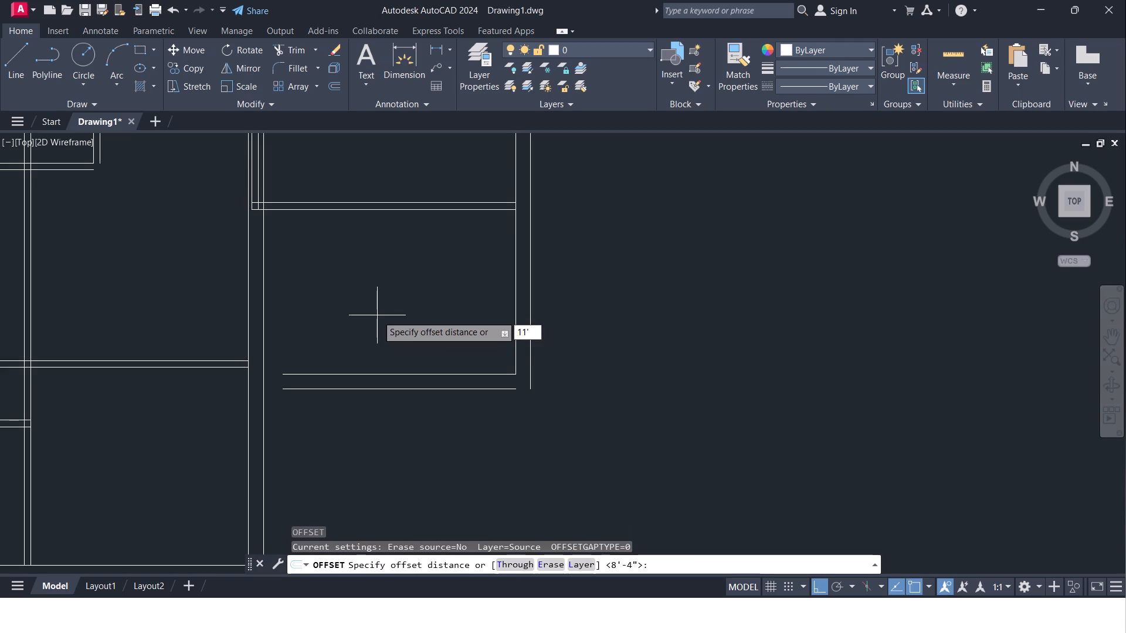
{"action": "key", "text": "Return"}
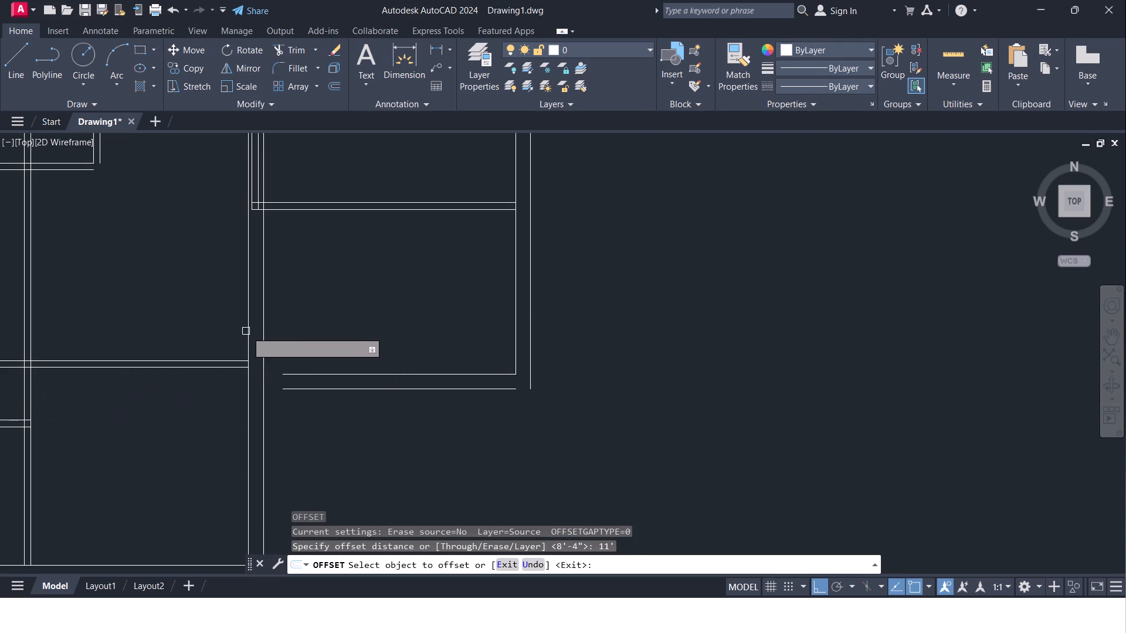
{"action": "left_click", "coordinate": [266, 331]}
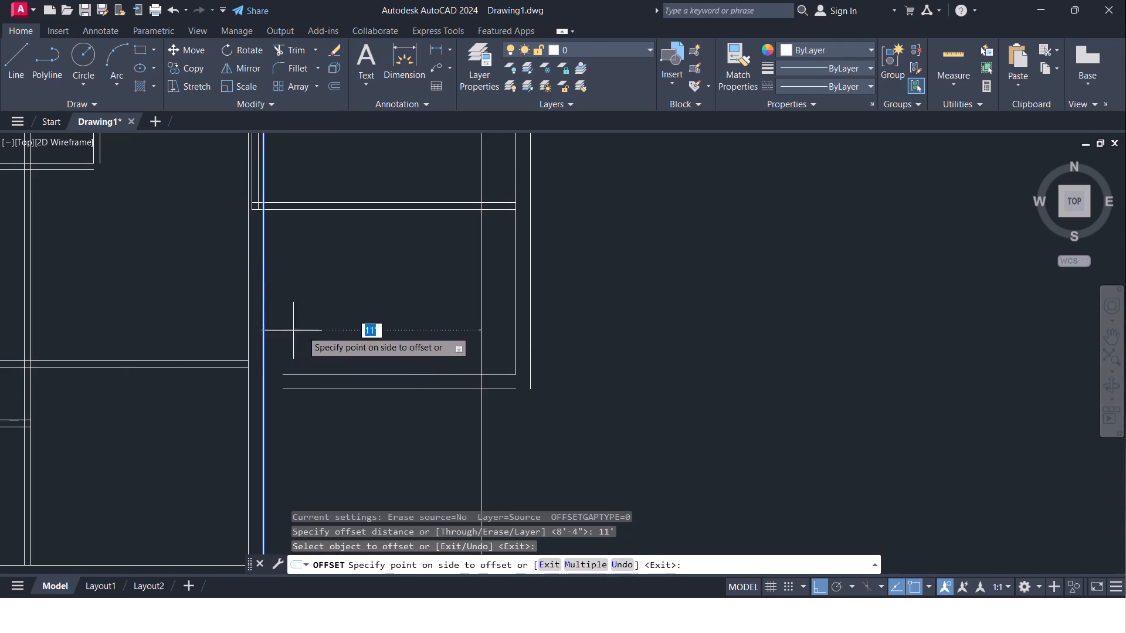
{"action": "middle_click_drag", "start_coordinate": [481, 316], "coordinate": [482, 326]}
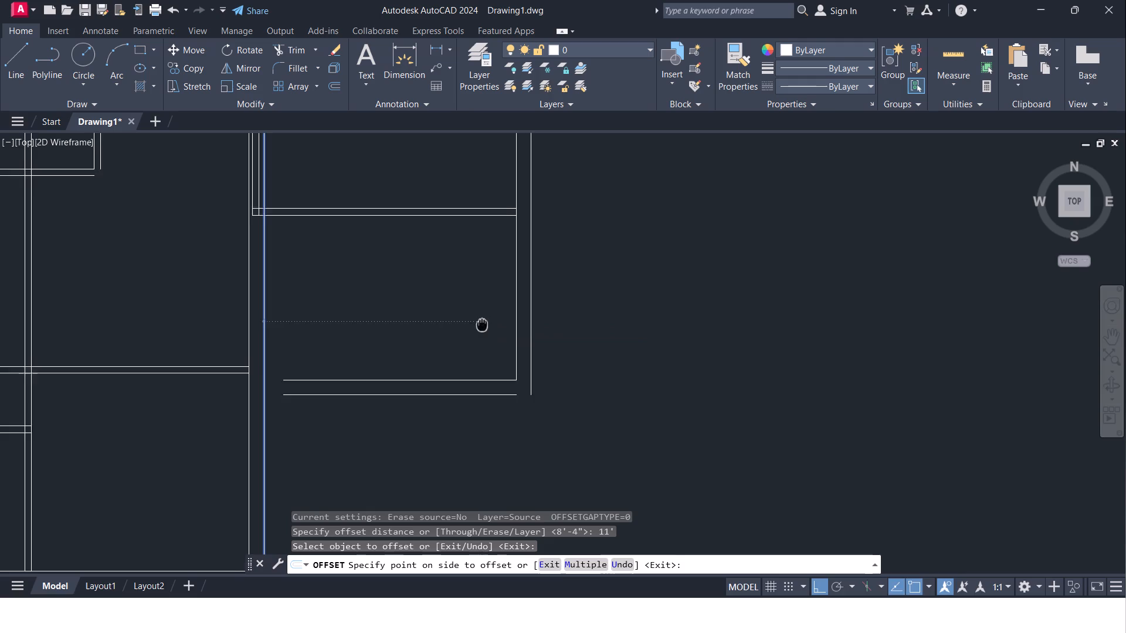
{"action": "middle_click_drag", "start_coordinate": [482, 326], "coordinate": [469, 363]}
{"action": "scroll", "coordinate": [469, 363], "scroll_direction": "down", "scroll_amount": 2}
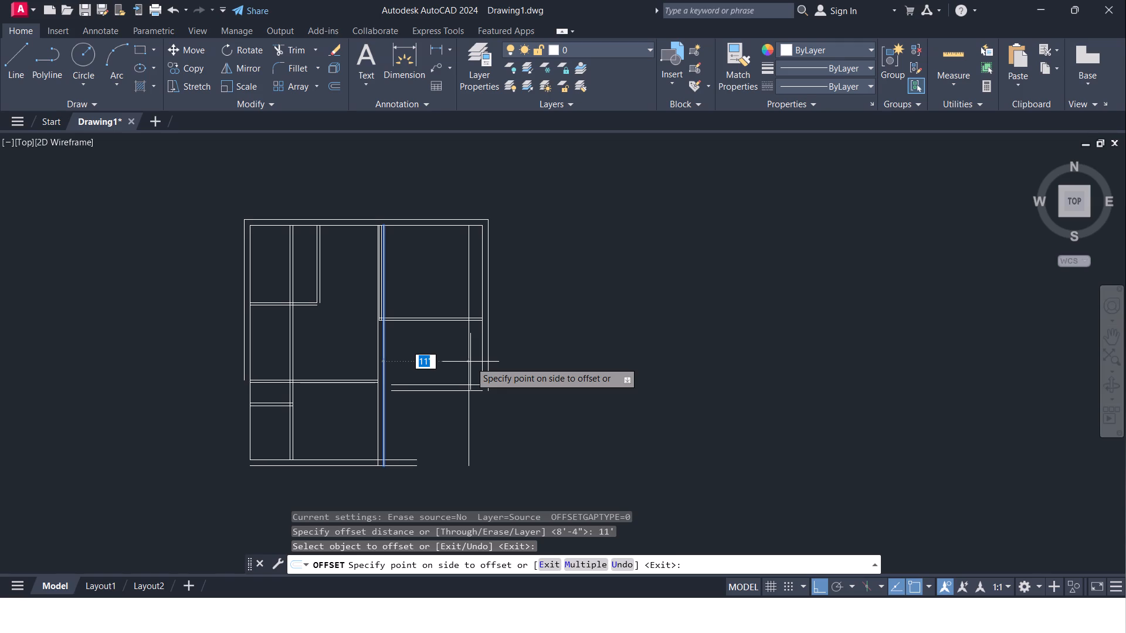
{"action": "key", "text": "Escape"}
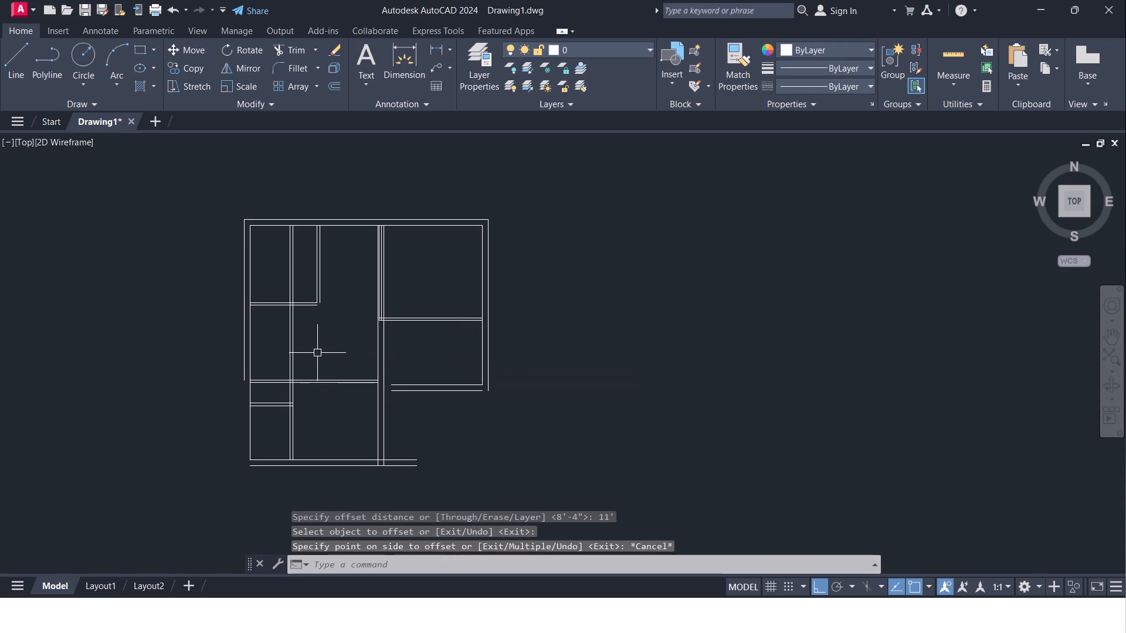
Trim away the 4" vertical partition pair above the central horizontal partition, on both sides of the upper-left room's bottom partition.
{"action": "key", "text": "t"}
{"action": "key", "text": "r"}
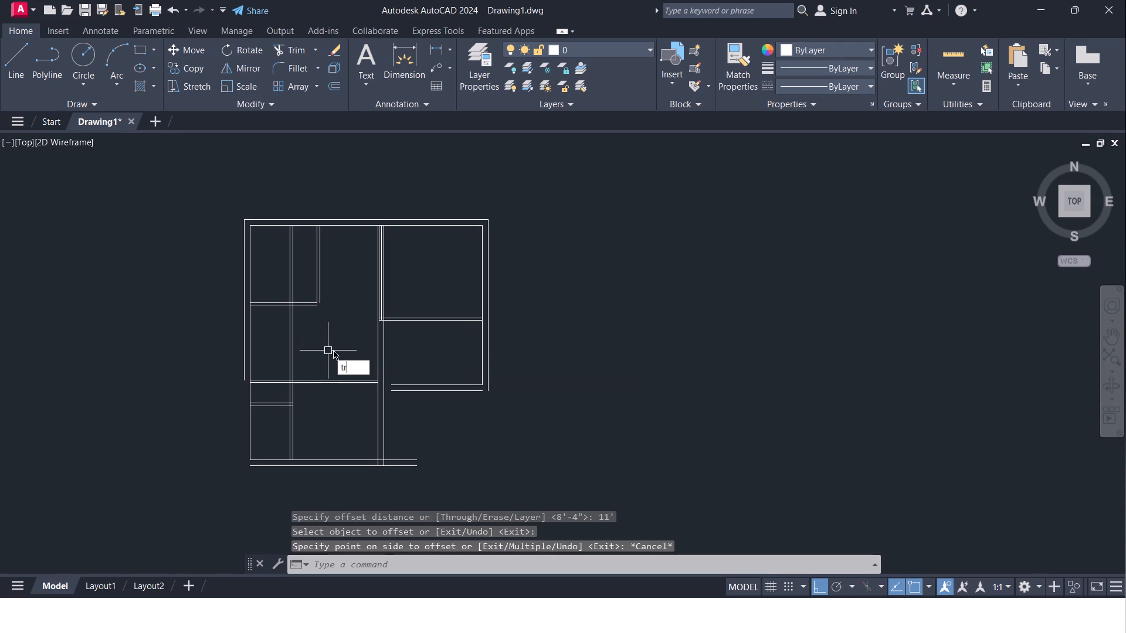
{"action": "key", "text": "Return"}
{"action": "key", "text": "Return"}
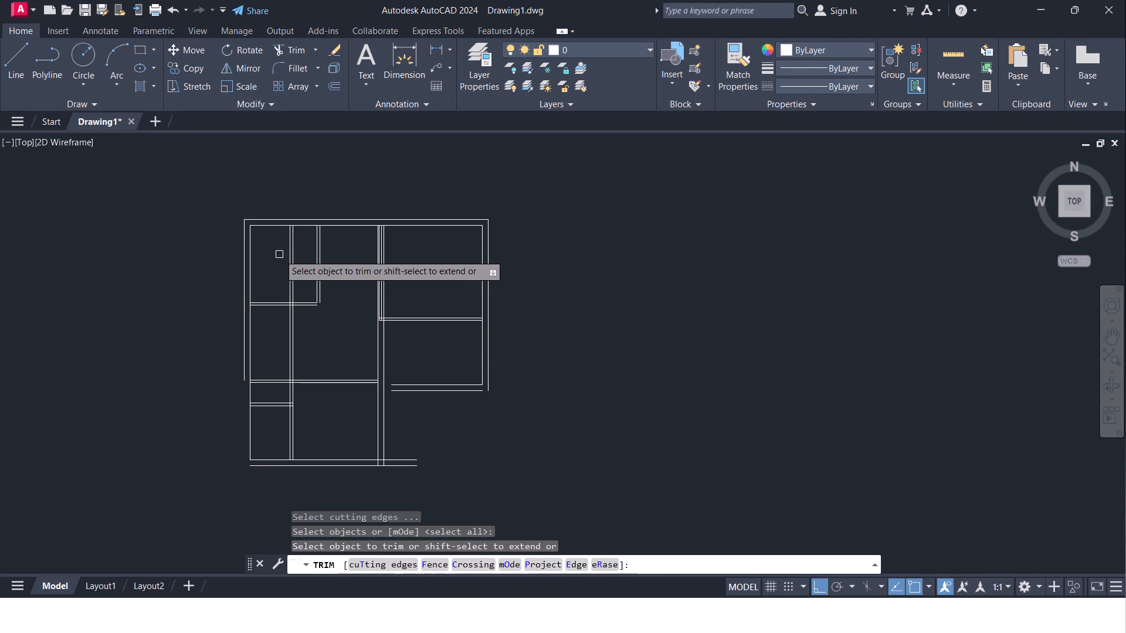
{"action": "left_click", "coordinate": [279, 254]}
{"action": "left_click", "coordinate": [306, 266]}
{"action": "left_click_drag", "start_coordinate": [280, 335], "coordinate": [289, 338]}
{"action": "left_click", "coordinate": [315, 350]}
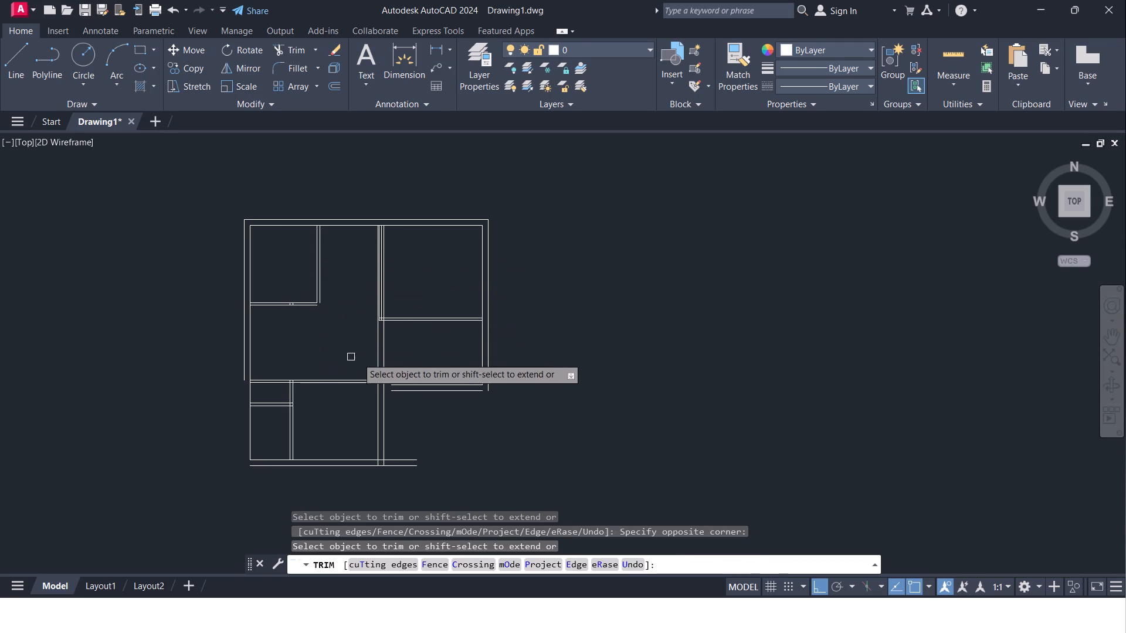
{"action": "middle_click_drag", "start_coordinate": [340, 351], "coordinate": [312, 352]}
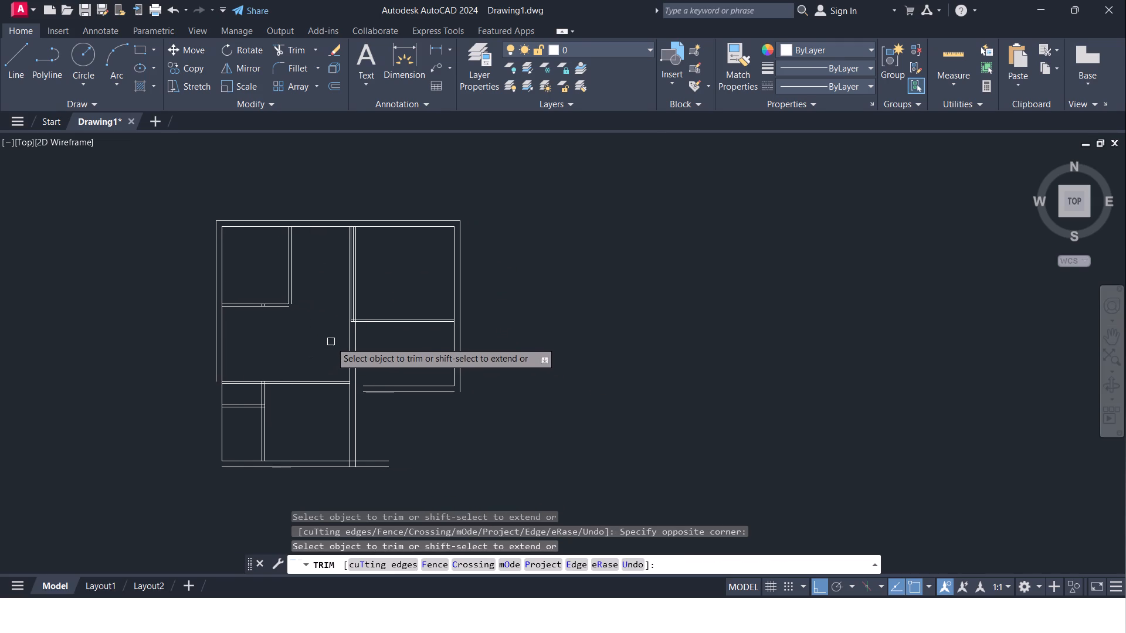
{"action": "scroll", "coordinate": [331, 342], "scroll_direction": "up", "scroll_amount": 2}
{"action": "middle_click_drag", "start_coordinate": [331, 342], "coordinate": [311, 298]}
{"action": "key", "text": "Escape"}
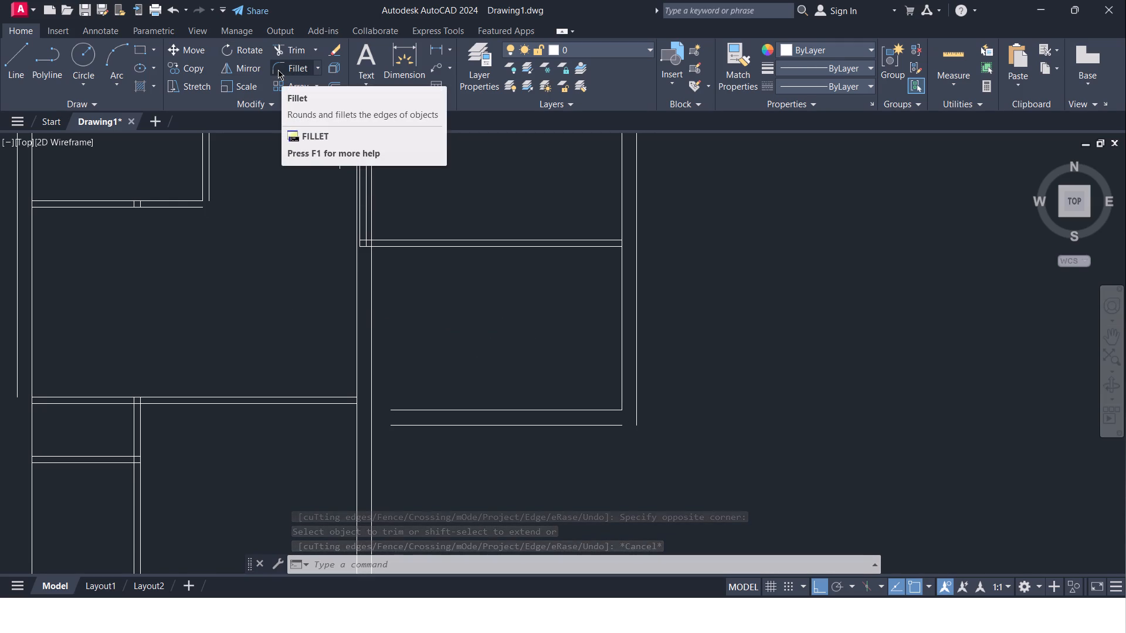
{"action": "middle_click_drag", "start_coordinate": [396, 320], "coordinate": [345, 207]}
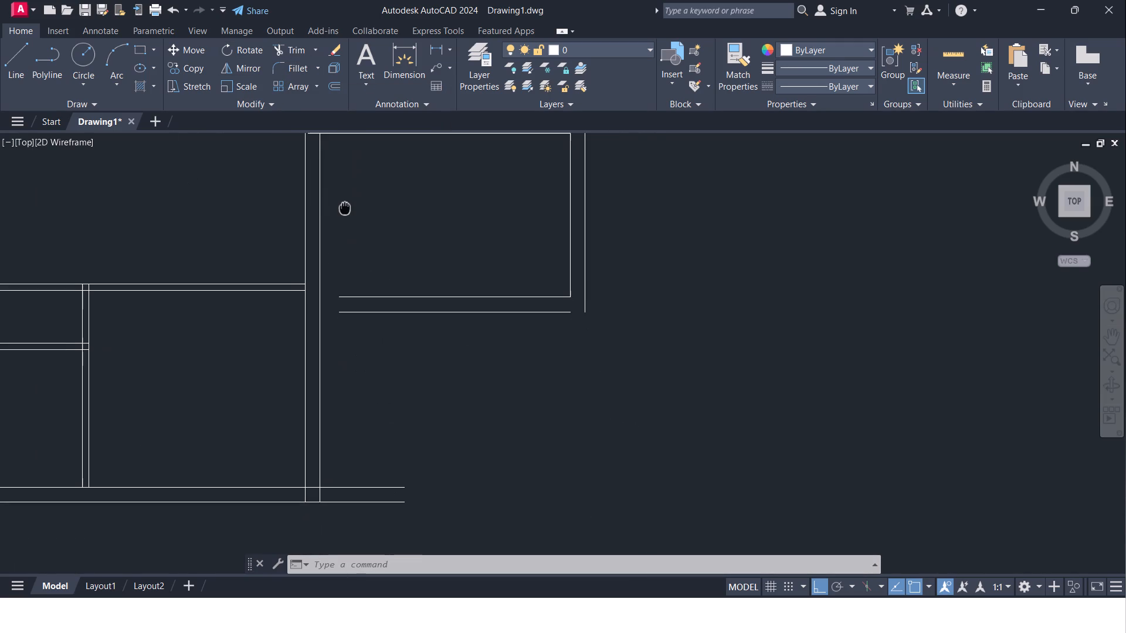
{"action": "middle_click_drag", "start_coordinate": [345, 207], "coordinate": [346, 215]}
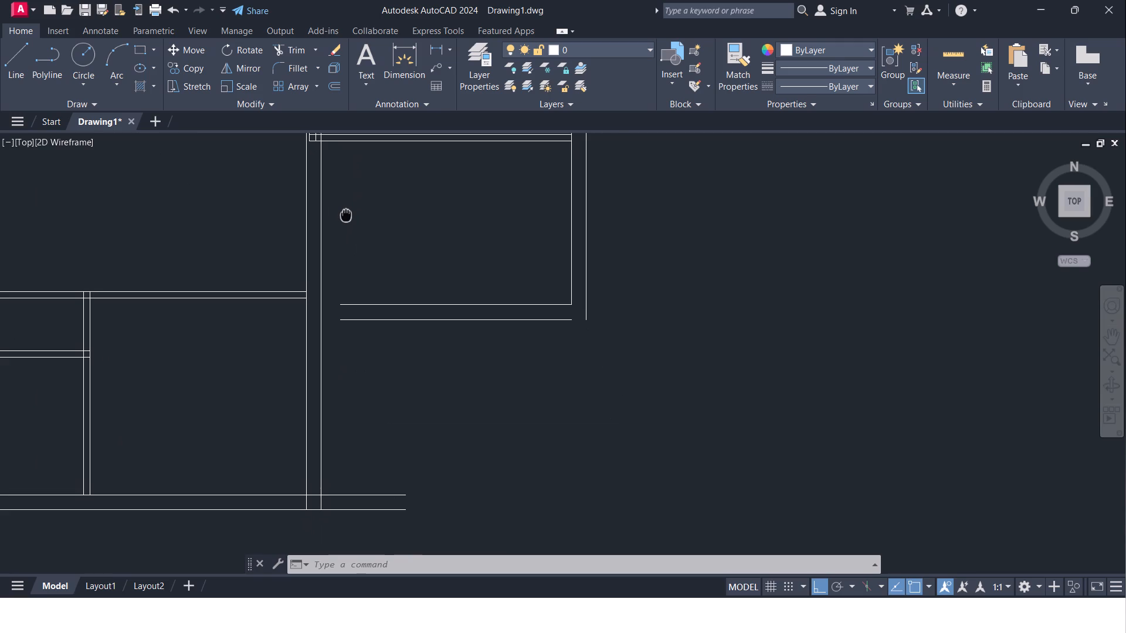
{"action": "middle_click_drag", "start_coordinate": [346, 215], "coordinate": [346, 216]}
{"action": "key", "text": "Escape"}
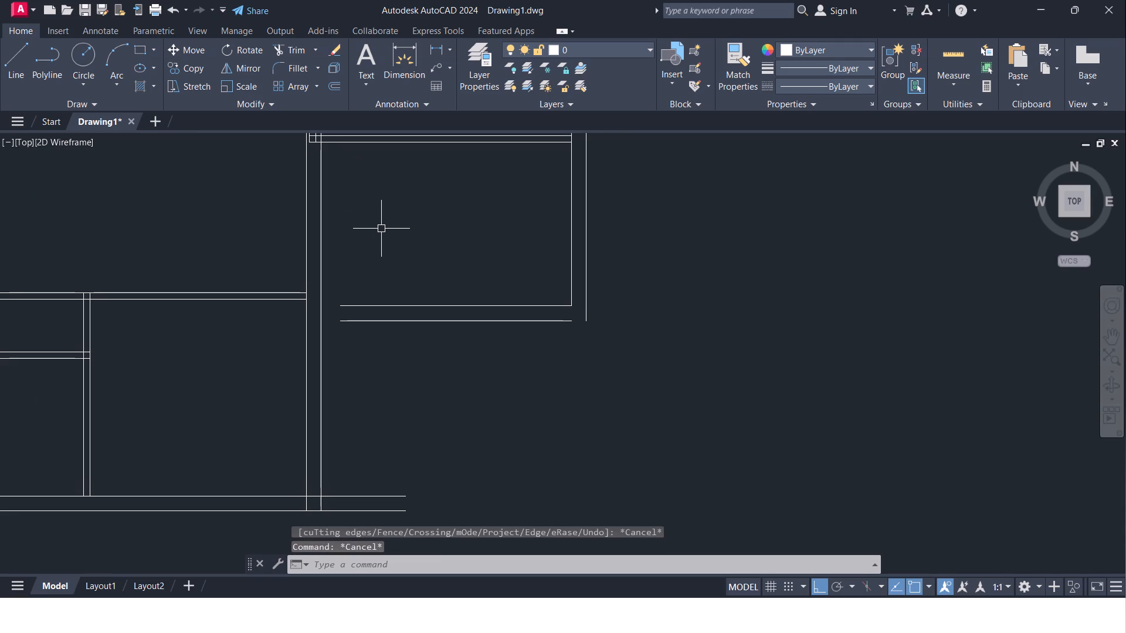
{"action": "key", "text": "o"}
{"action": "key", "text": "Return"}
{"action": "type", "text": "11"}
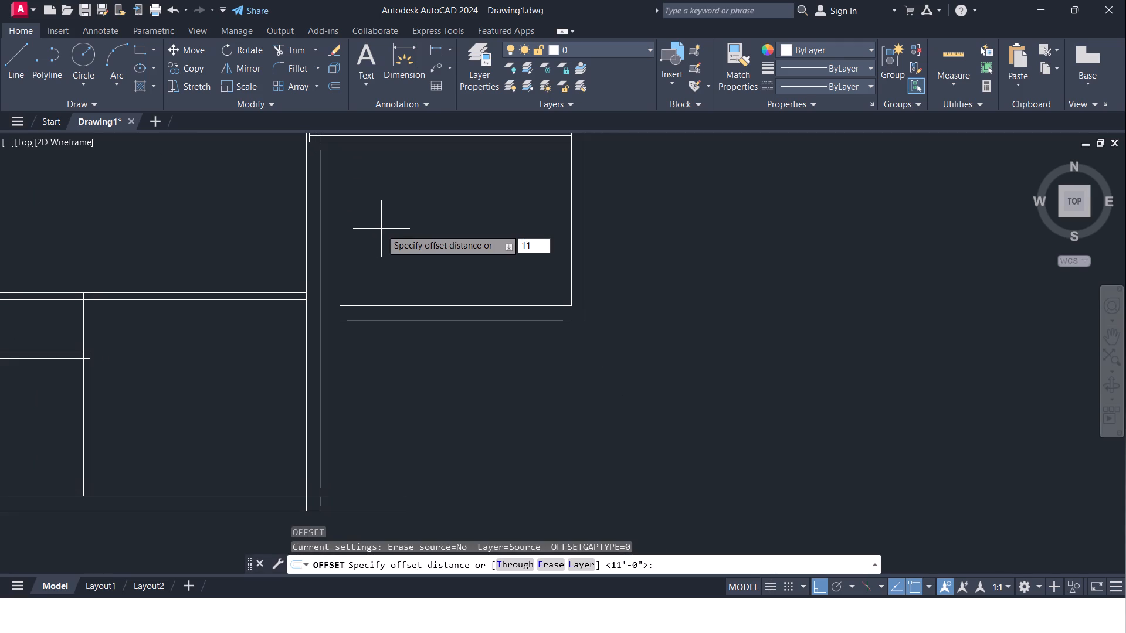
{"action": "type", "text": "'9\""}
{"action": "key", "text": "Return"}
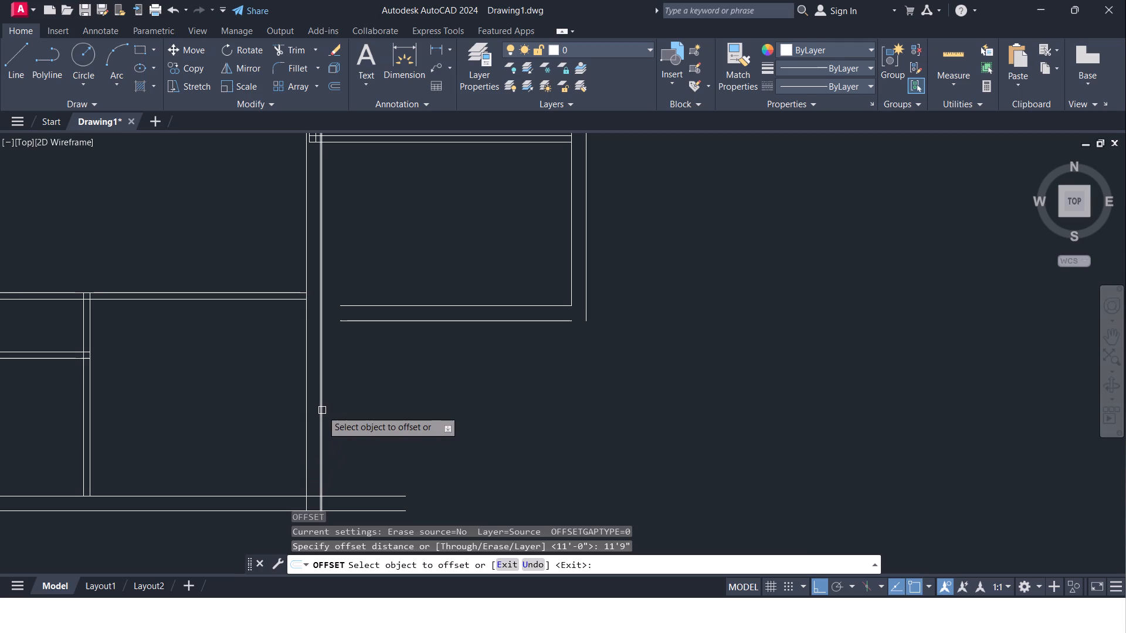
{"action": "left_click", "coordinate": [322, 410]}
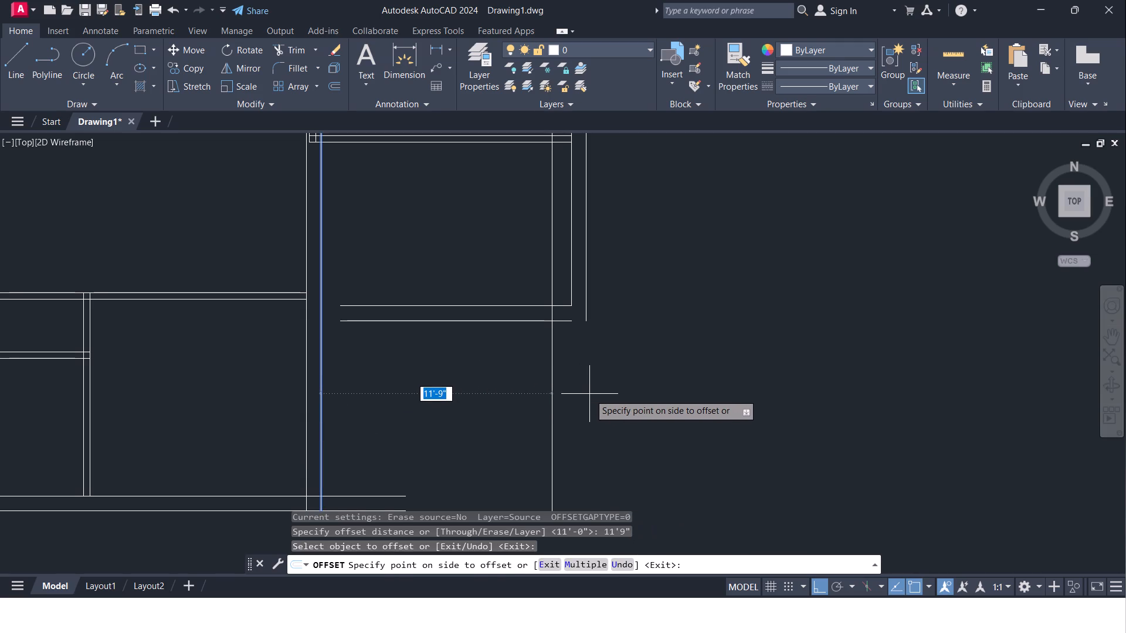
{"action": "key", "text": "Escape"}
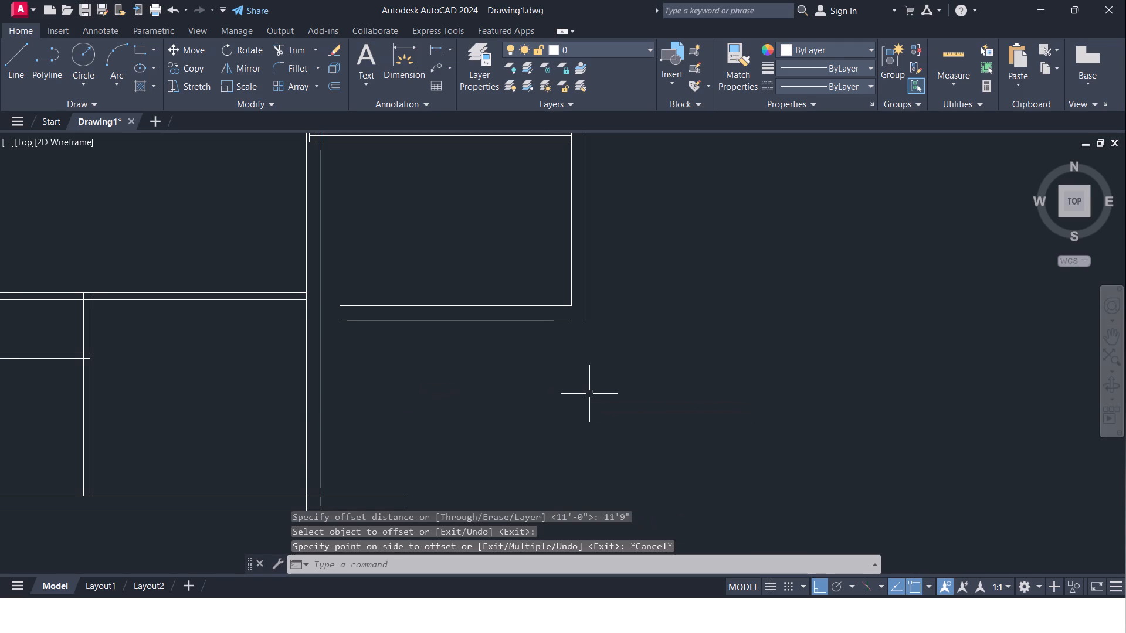
Trim the two bottom exterior wall lines that overhang beyond the right face of the 9" vertical wall.
{"action": "middle_click_drag", "start_coordinate": [587, 395], "coordinate": [532, 367]}
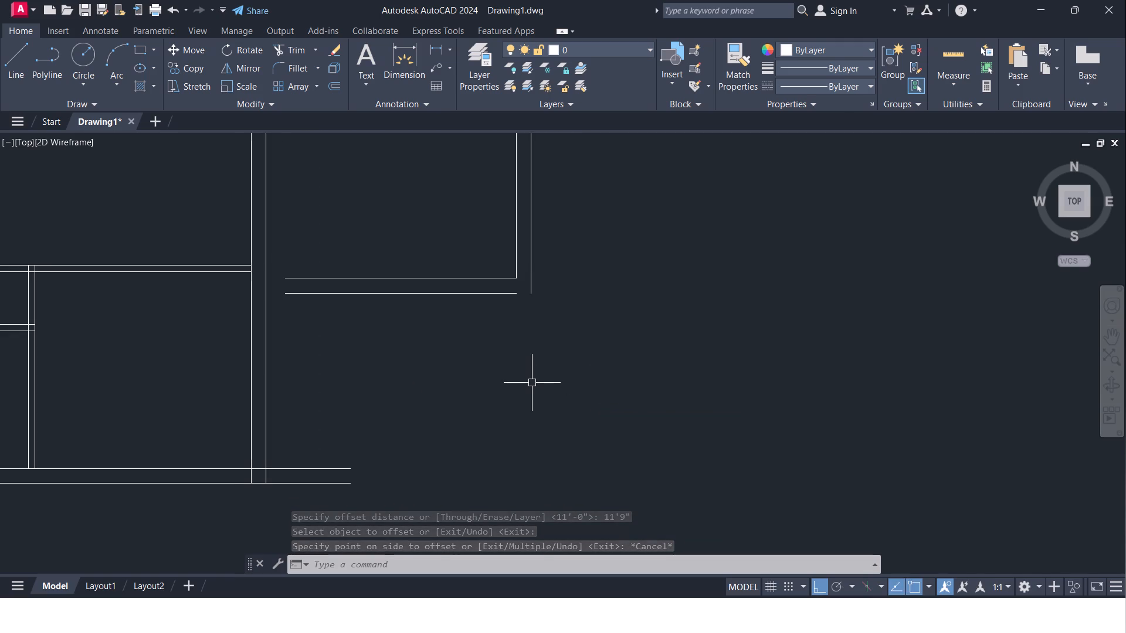
{"action": "key", "text": "Escape"}
{"action": "key", "text": "t"}
{"action": "key", "text": "r"}
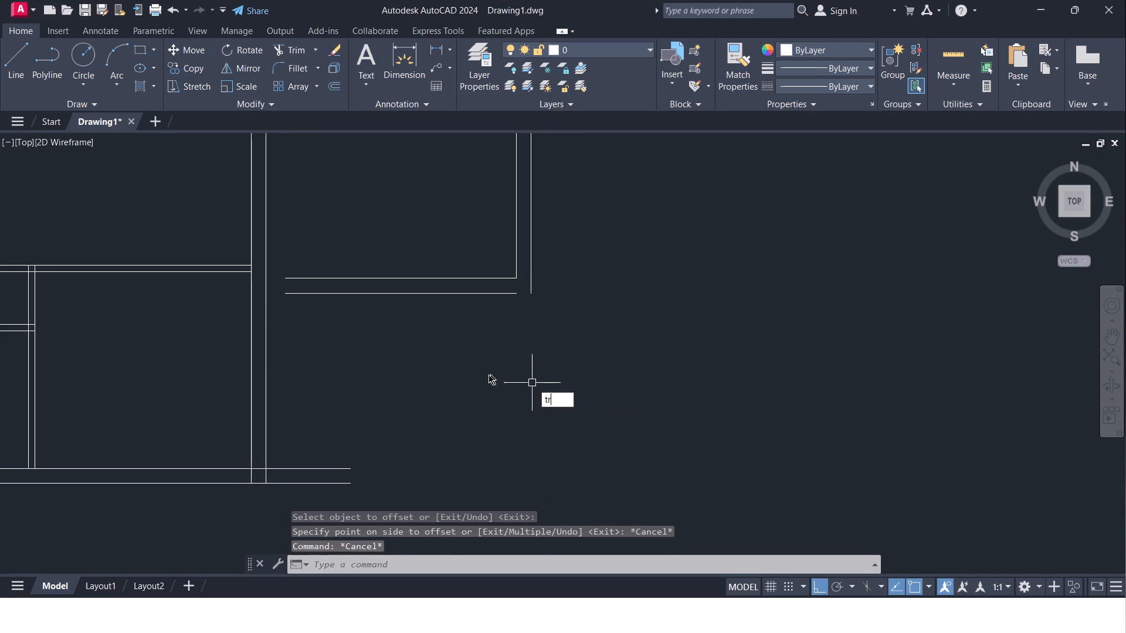
{"action": "key", "text": "Return"}
{"action": "key", "text": "Return"}
{"action": "left_click_drag", "start_coordinate": [319, 390], "coordinate": [320, 397]}
{"action": "left_click", "coordinate": [364, 489]}
{"action": "middle_click_drag", "start_coordinate": [386, 356], "coordinate": [355, 411]}
{"action": "scroll", "coordinate": [379, 366], "scroll_direction": "down", "scroll_amount": 1}
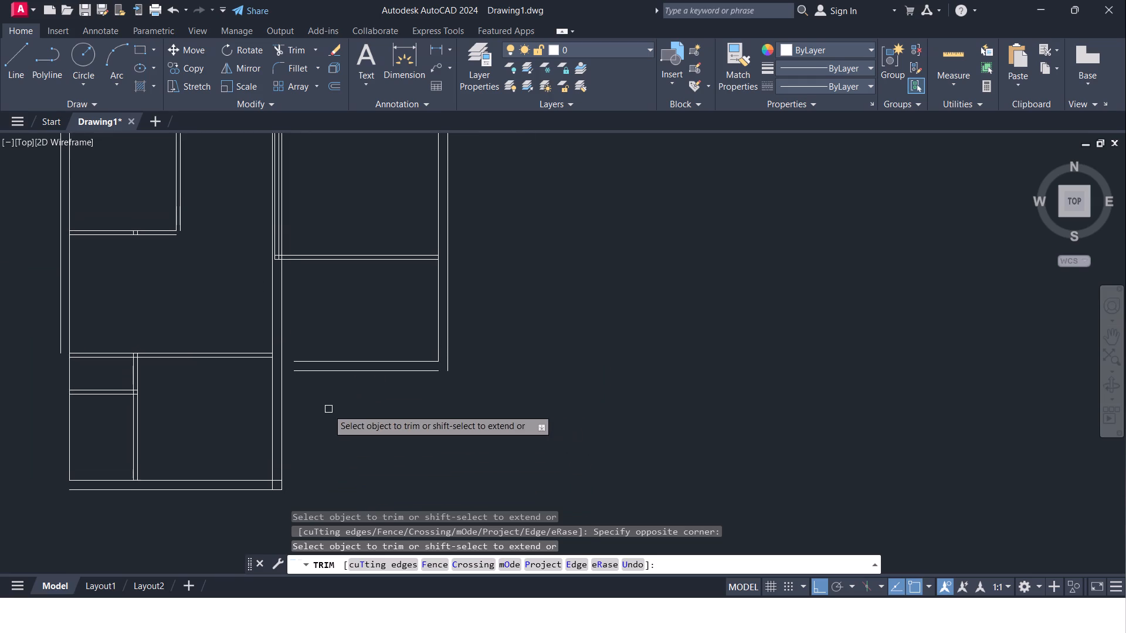
{"action": "scroll", "coordinate": [323, 401], "scroll_direction": "up", "scroll_amount": 2}
{"action": "middle_click_drag", "start_coordinate": [323, 401], "coordinate": [324, 417]}
{"action": "key", "text": "Escape"}
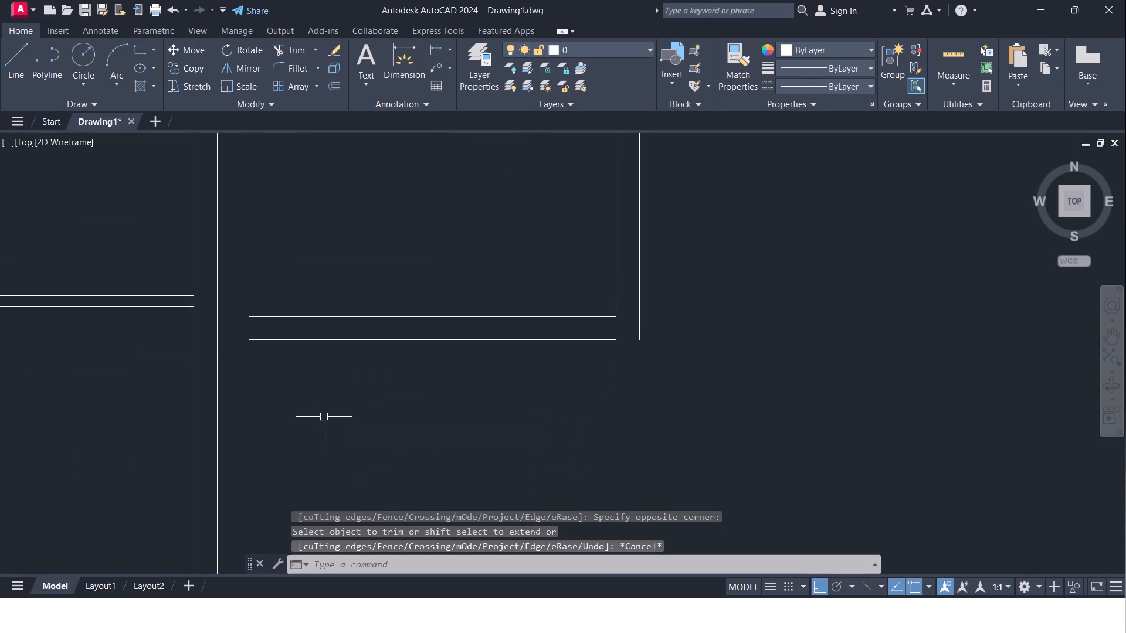
Extend both bottom wall lines of the lower-right room to the left face of the 9" vertical wall.
{"action": "type", "text": "ex"}
{"action": "key", "text": "Return"}
{"action": "key", "text": "Return"}
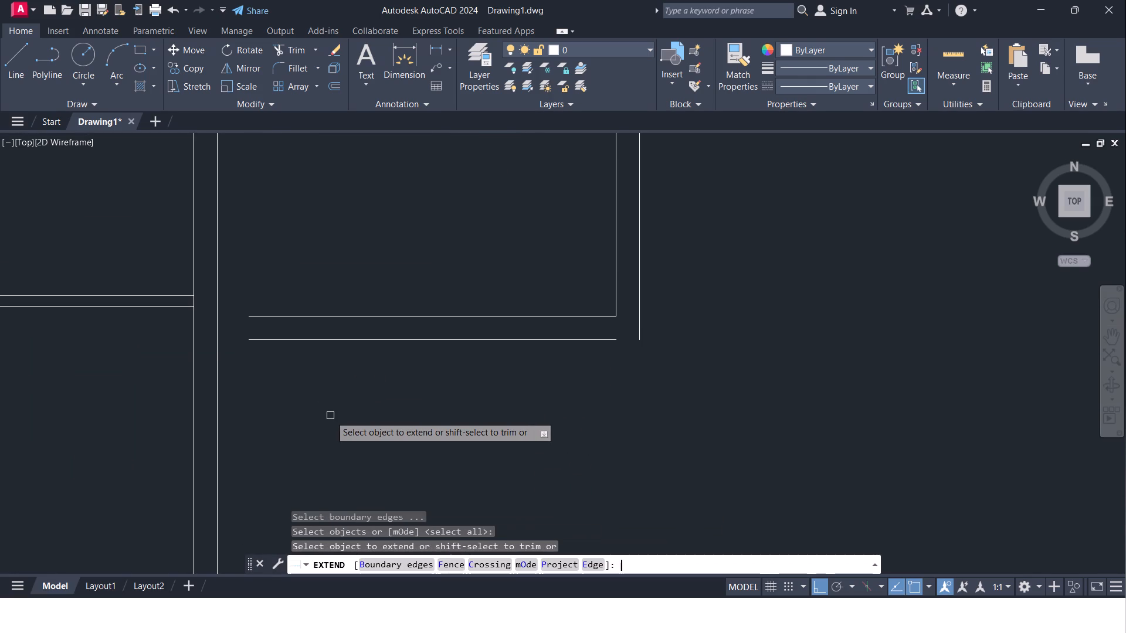
{"action": "left_click", "coordinate": [288, 316]}
{"action": "left_click", "coordinate": [287, 316]}
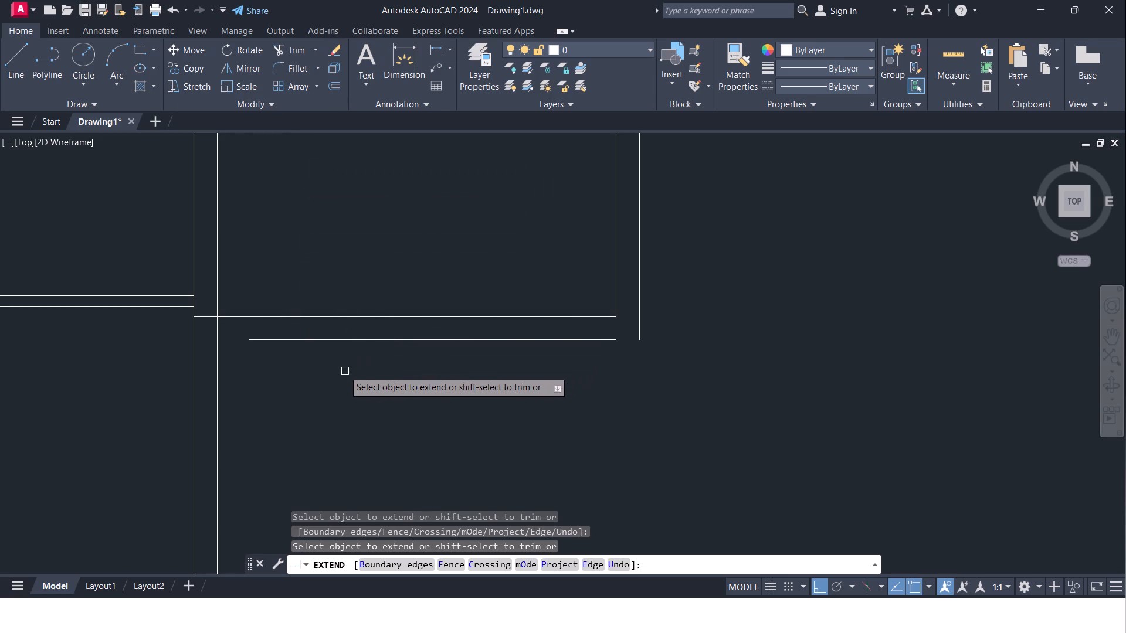
{"action": "left_click", "coordinate": [315, 348]}
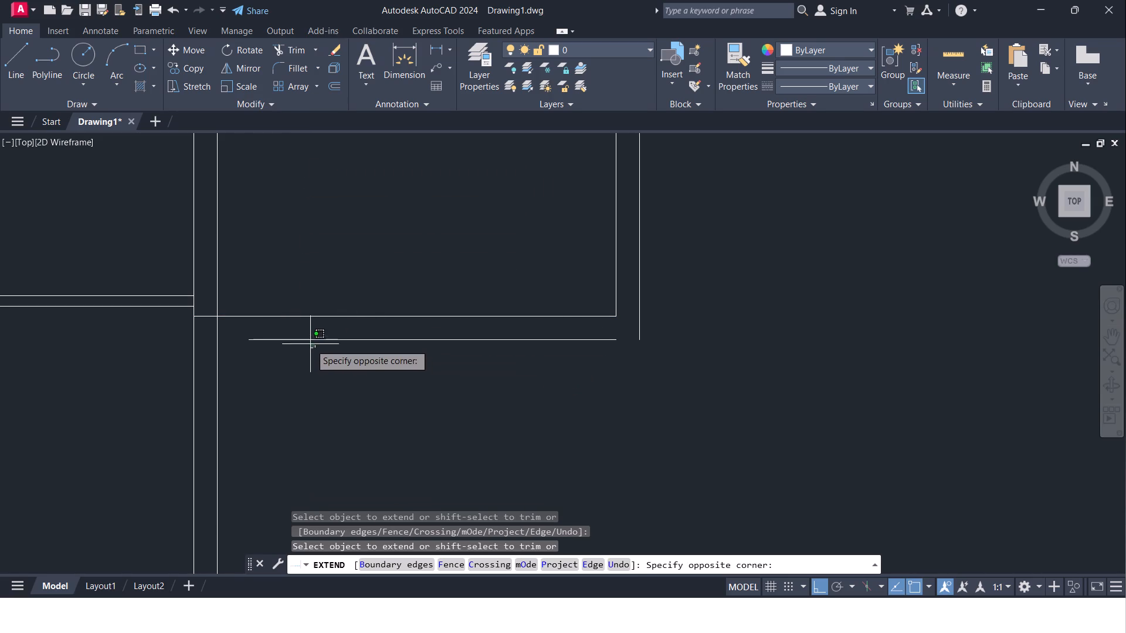
{"action": "double_click", "coordinate": [310, 343]}
{"action": "left_click", "coordinate": [300, 342]}
{"action": "left_click", "coordinate": [281, 340]}
{"action": "scroll", "coordinate": [288, 352], "scroll_direction": "down", "scroll_amount": 2}
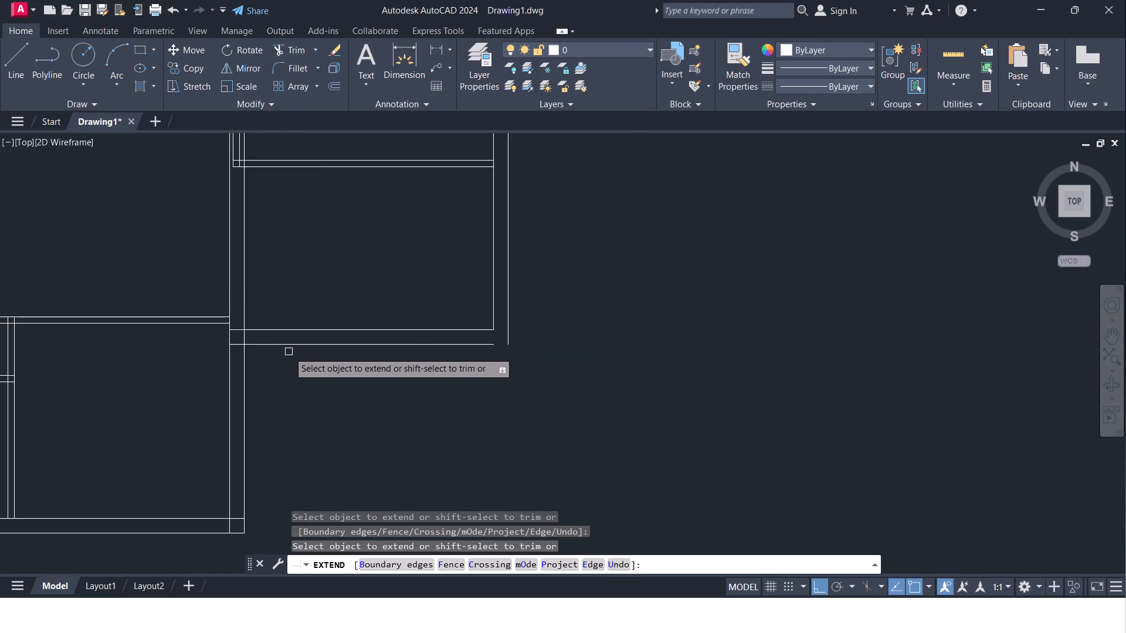
{"action": "scroll", "coordinate": [289, 352], "scroll_direction": "down", "scroll_amount": 2}
{"action": "scroll", "coordinate": [289, 352], "scroll_direction": "up", "scroll_amount": 1}
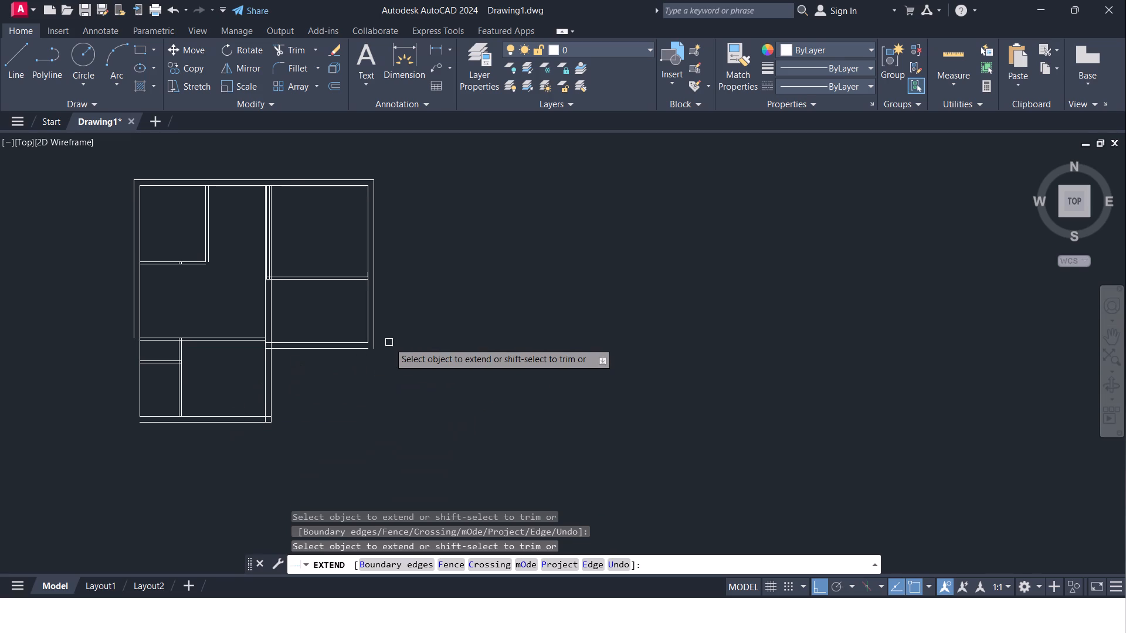
{"action": "scroll", "coordinate": [389, 342], "scroll_direction": "up", "scroll_amount": 2}
{"action": "key", "text": "Escape"}
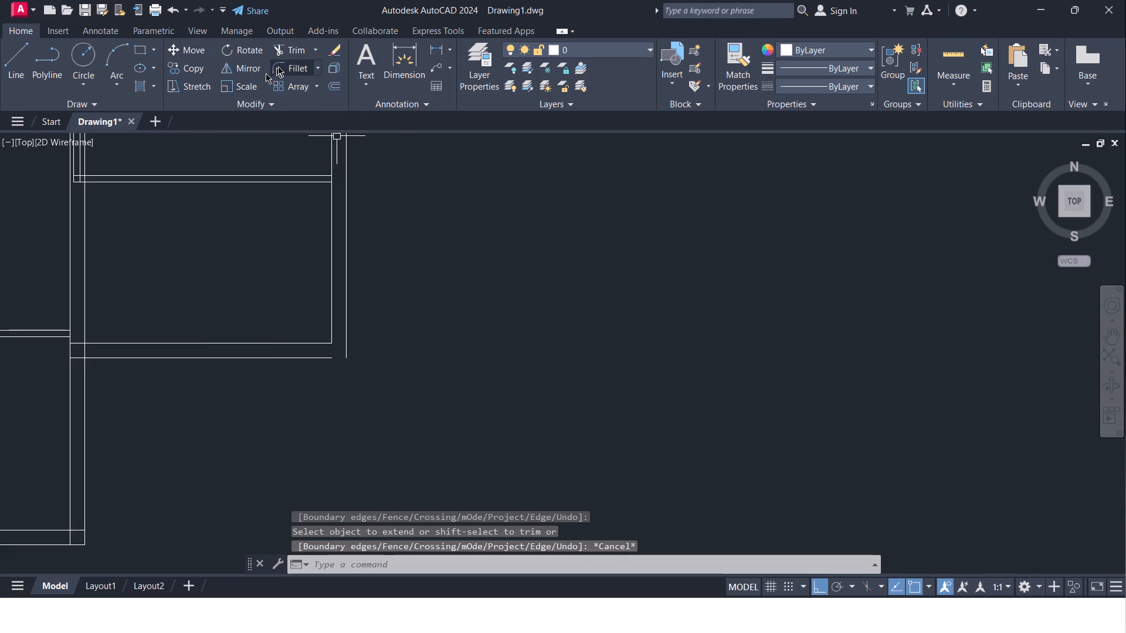
Fillet the outer right wall line with the lower-right room's outer bottom wall line to close the corner.
{"action": "left_click", "coordinate": [275, 69]}
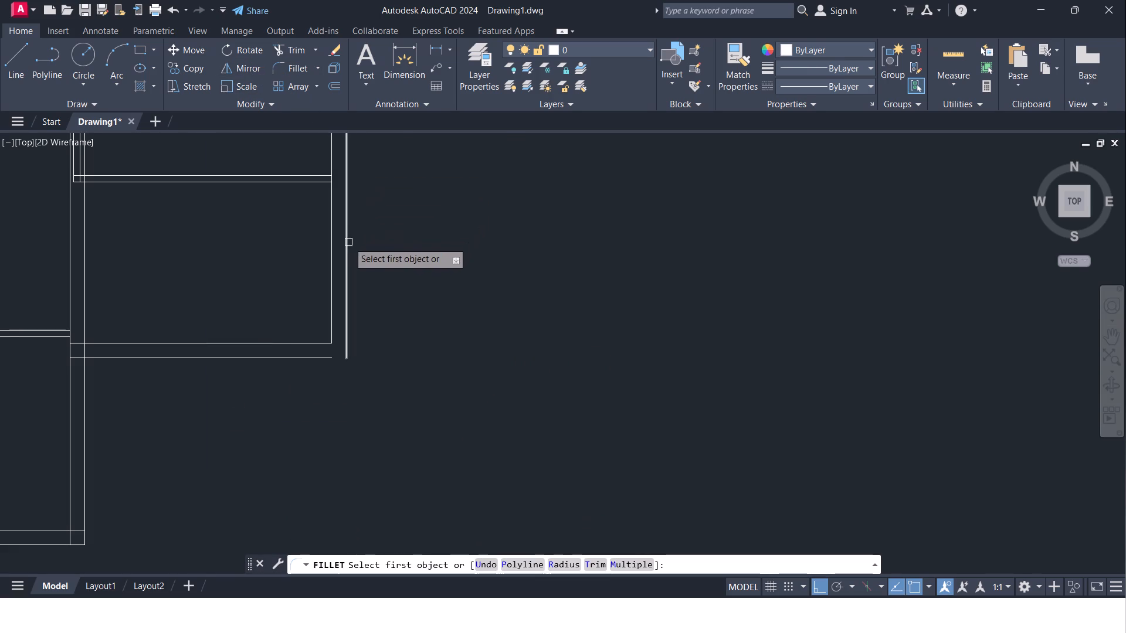
{"action": "left_click", "coordinate": [348, 244]}
{"action": "left_click", "coordinate": [328, 360]}
{"action": "middle_click_drag", "start_coordinate": [277, 272], "coordinate": [339, 381]}
{"action": "scroll", "coordinate": [339, 381], "scroll_direction": "down", "scroll_amount": 2}
{"action": "scroll", "coordinate": [293, 295], "scroll_direction": "up", "scroll_amount": 2}
{"action": "middle_click_drag", "start_coordinate": [293, 295], "coordinate": [317, 258]}
{"action": "key", "text": "Escape"}
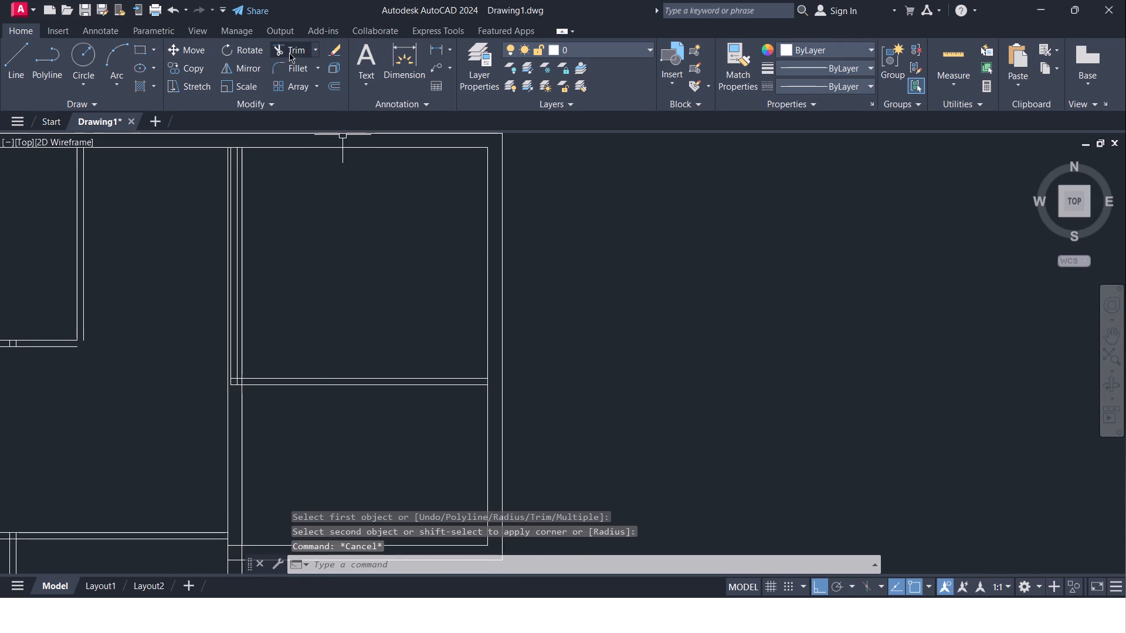
Measure the horizontal distance from the 9" vertical wall's left face to the inner right wall line along the upper-right room's bottom partition.
{"action": "left_click", "coordinate": [432, 44]}
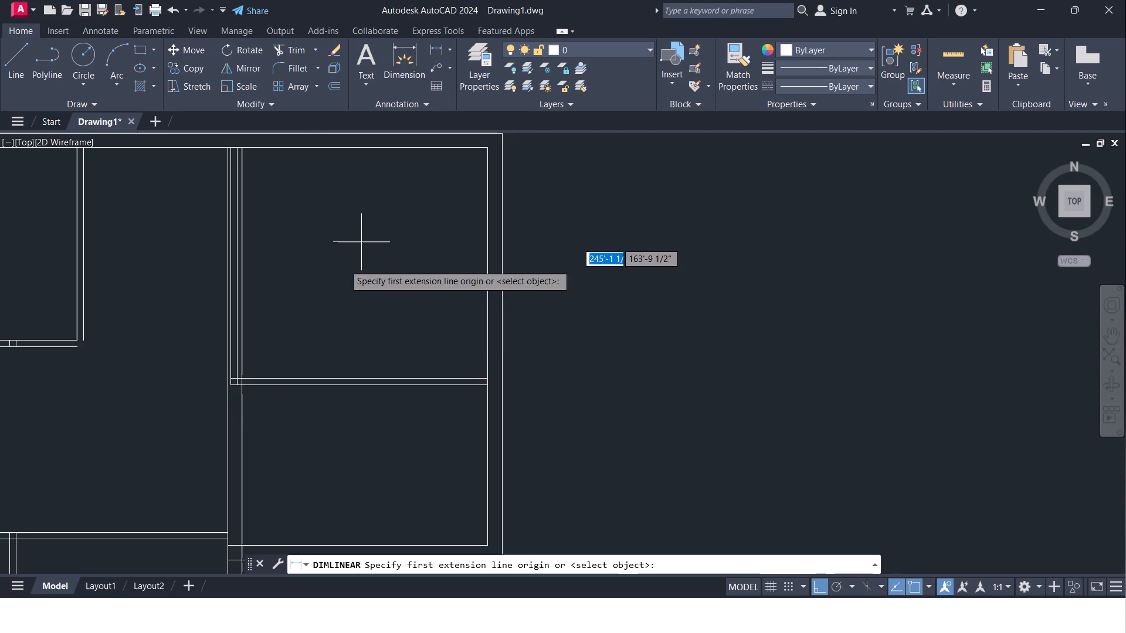
{"action": "scroll", "coordinate": [218, 384], "scroll_direction": "up", "scroll_amount": 3}
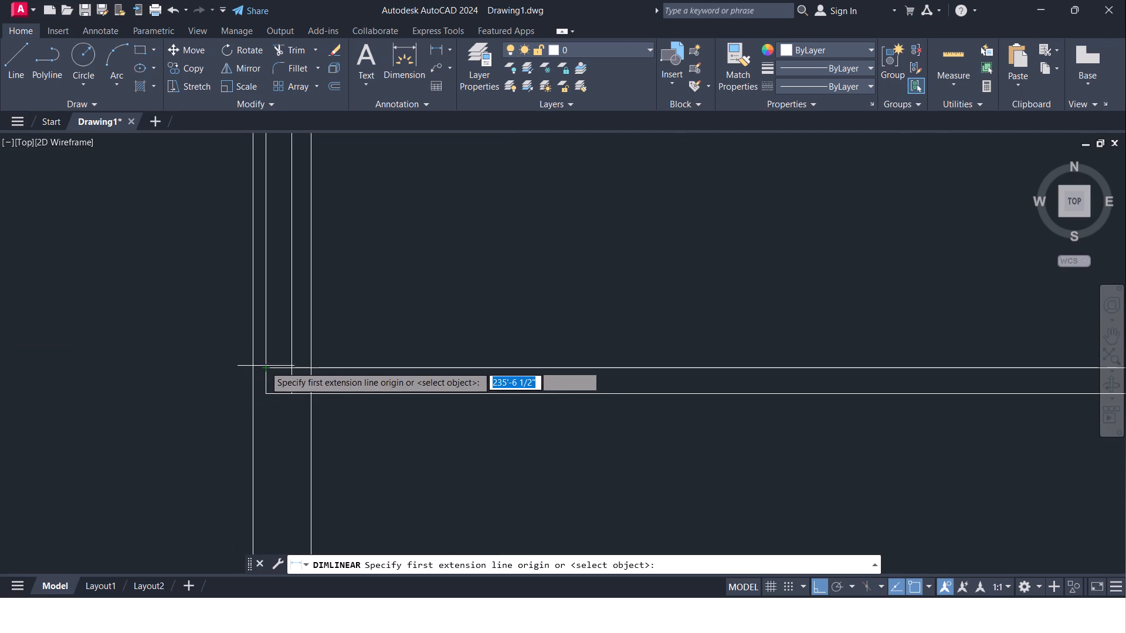
{"action": "left_click", "coordinate": [249, 367]}
{"action": "middle_click_drag", "start_coordinate": [483, 374], "coordinate": [121, 392]}
{"action": "scroll", "coordinate": [239, 388], "scroll_direction": "down", "scroll_amount": 1}
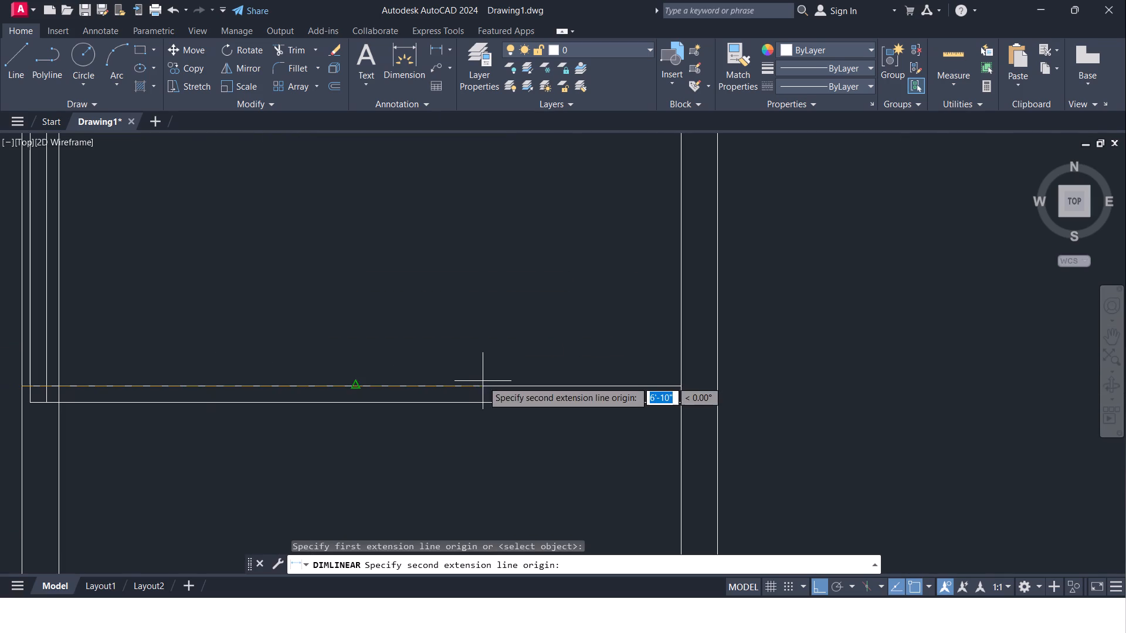
{"action": "left_click", "coordinate": [681, 389]}
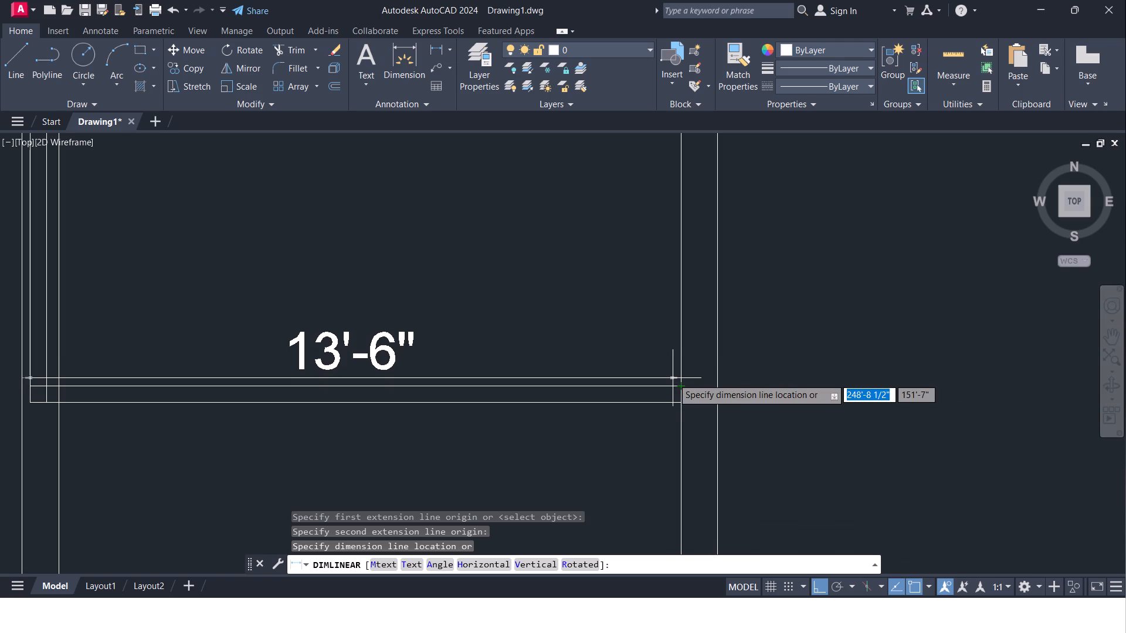
{"action": "key", "text": "Escape"}
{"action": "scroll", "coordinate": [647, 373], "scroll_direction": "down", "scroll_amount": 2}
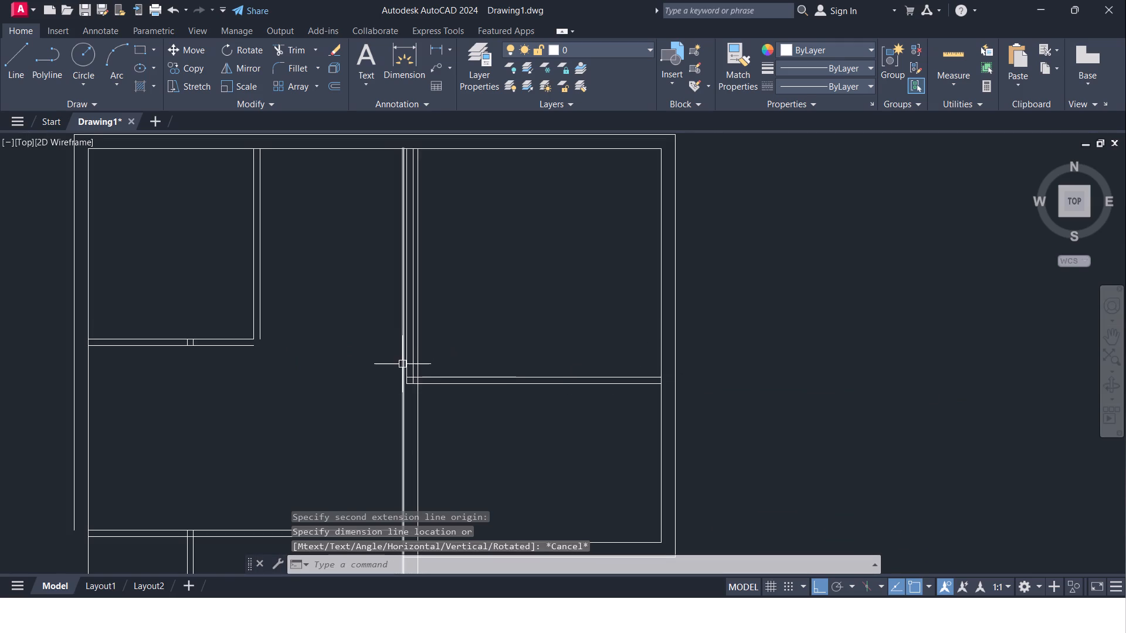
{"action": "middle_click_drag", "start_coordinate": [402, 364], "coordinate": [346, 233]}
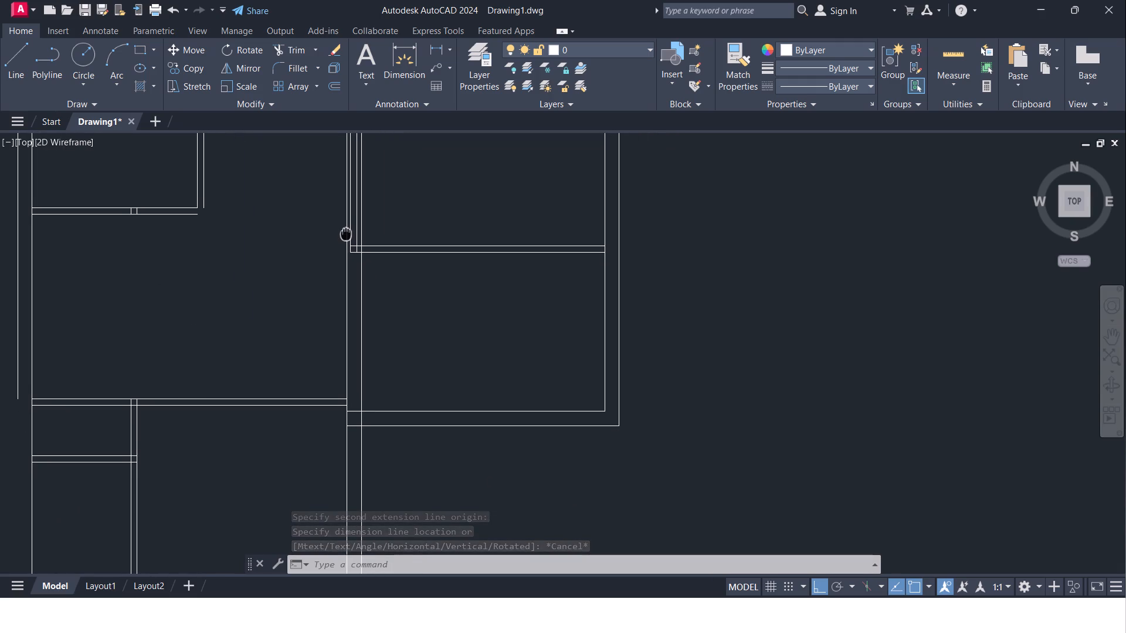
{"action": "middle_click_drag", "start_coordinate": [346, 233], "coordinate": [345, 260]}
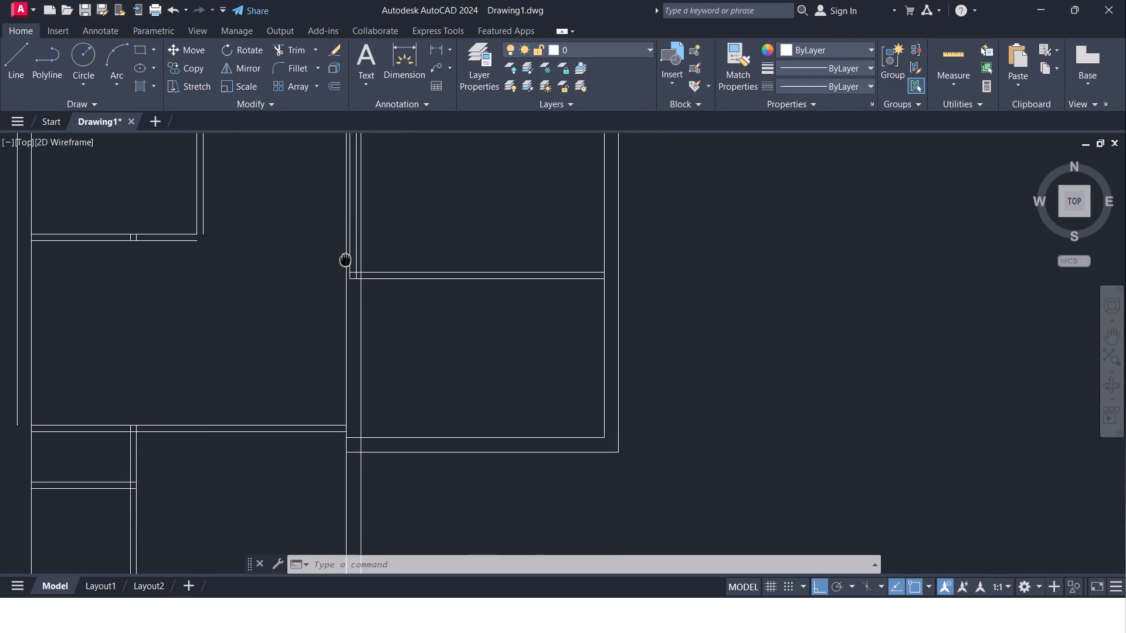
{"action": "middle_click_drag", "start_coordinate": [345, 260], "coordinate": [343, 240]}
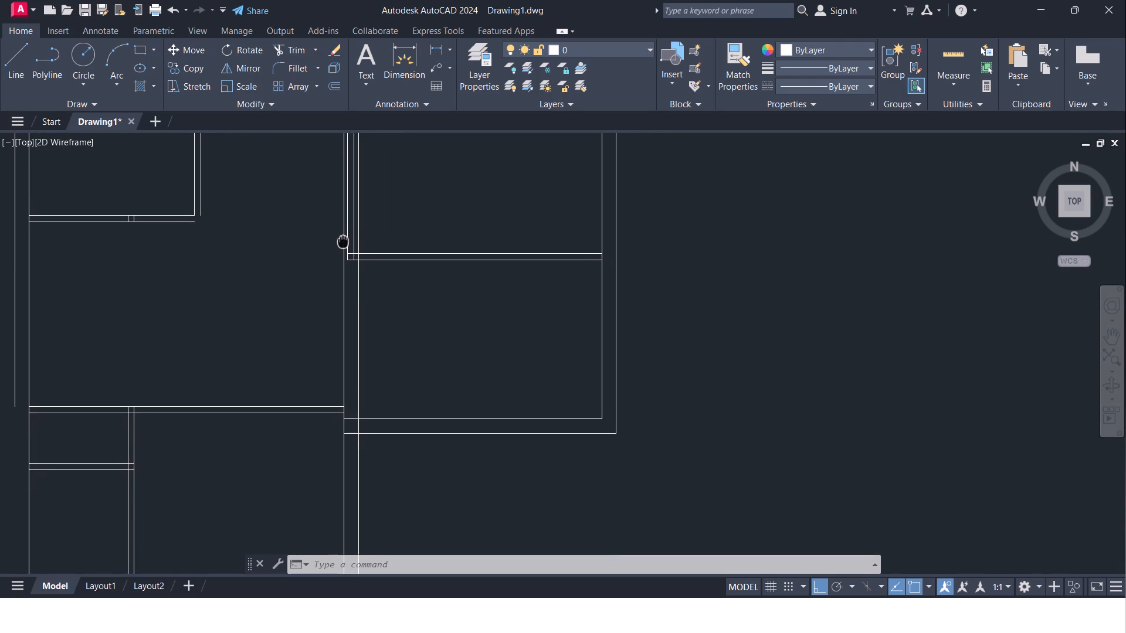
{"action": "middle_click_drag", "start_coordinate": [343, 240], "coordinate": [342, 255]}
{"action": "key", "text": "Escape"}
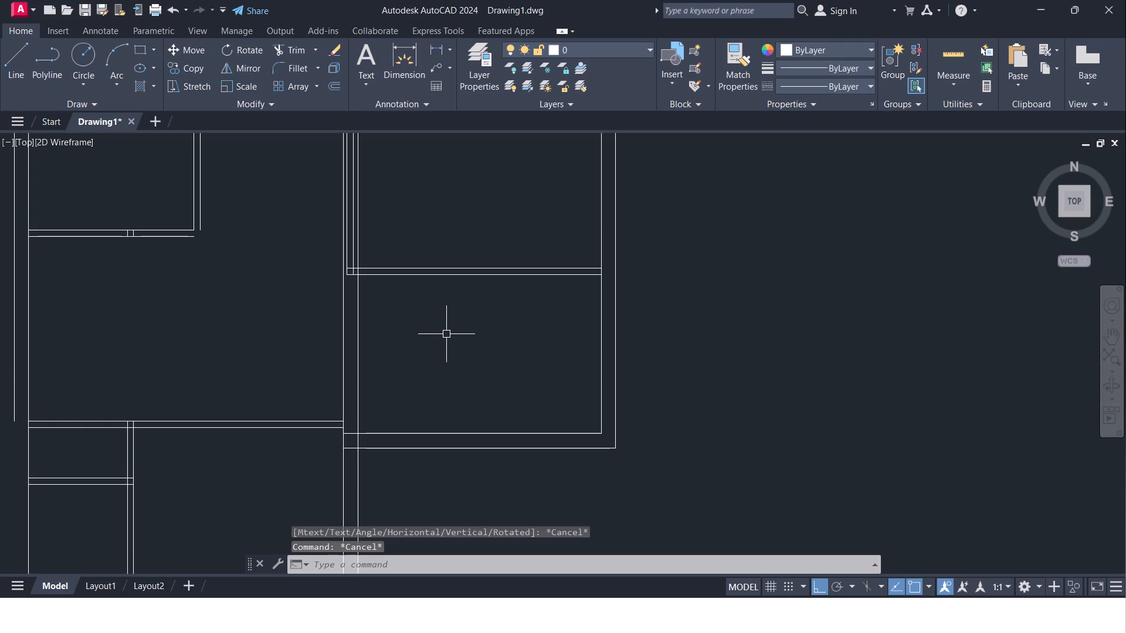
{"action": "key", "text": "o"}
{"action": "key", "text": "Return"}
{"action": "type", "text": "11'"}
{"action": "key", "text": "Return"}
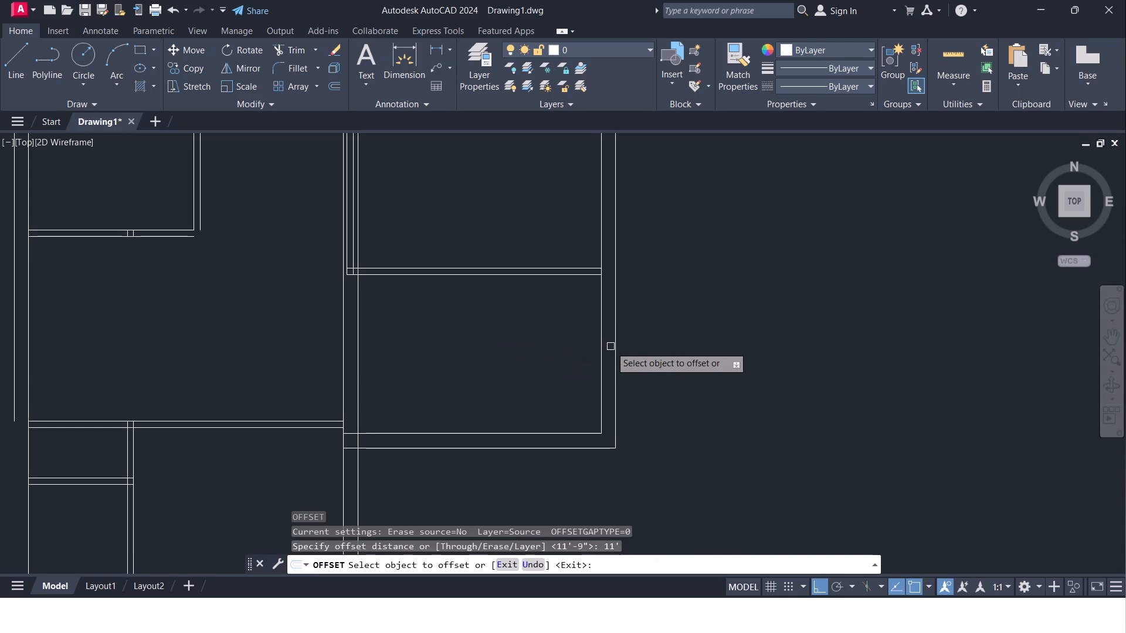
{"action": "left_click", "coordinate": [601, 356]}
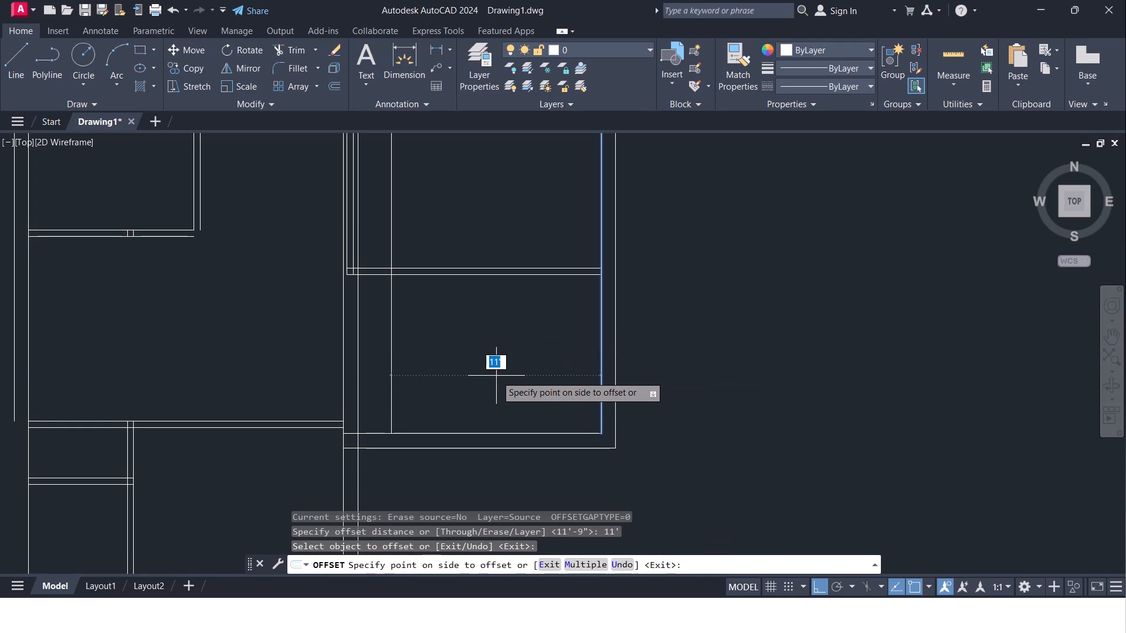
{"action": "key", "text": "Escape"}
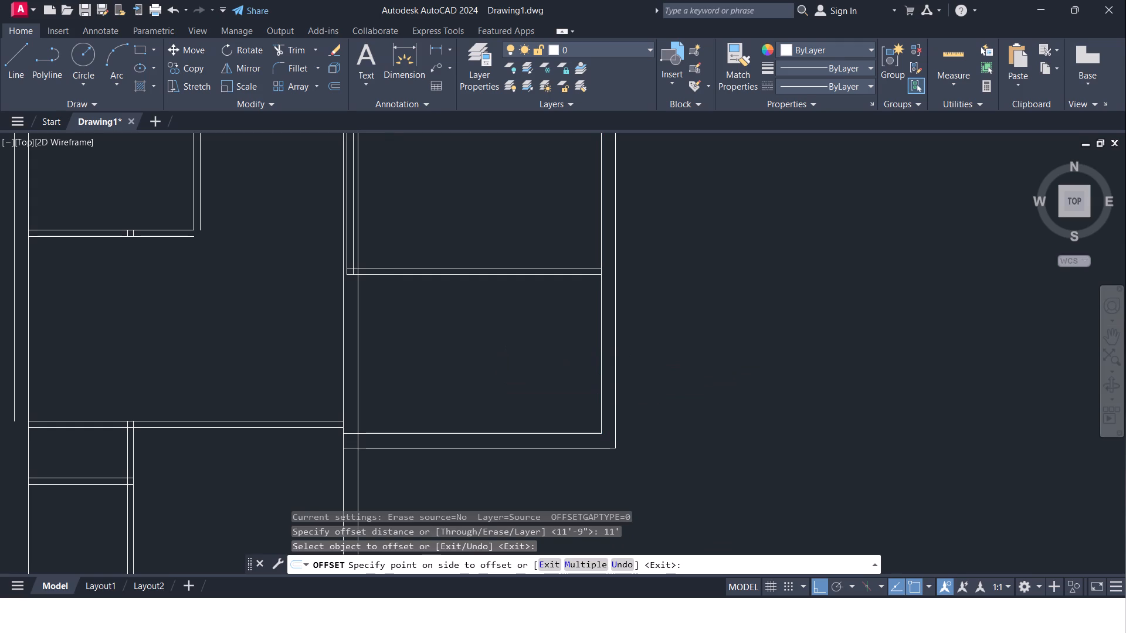
Offset the inner right wall line 13' to the left, across the lower-right room.
{"action": "key", "text": "o"}
{"action": "key", "text": "Return"}
{"action": "type", "text": "13'"}
{"action": "key", "text": "Return"}
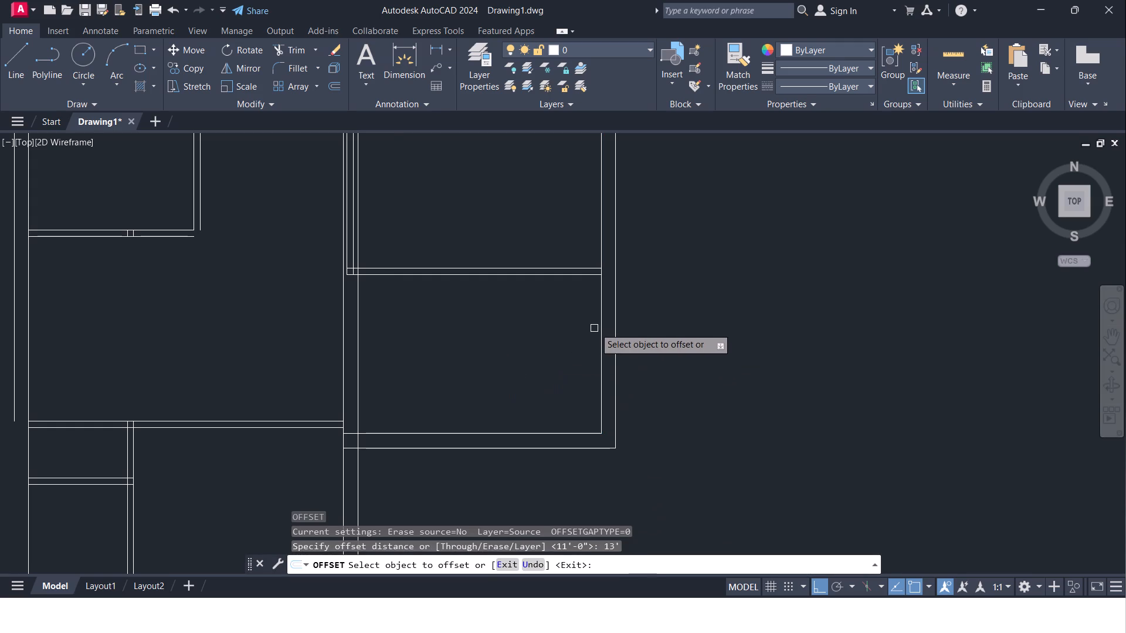
{"action": "left_click", "coordinate": [602, 321]}
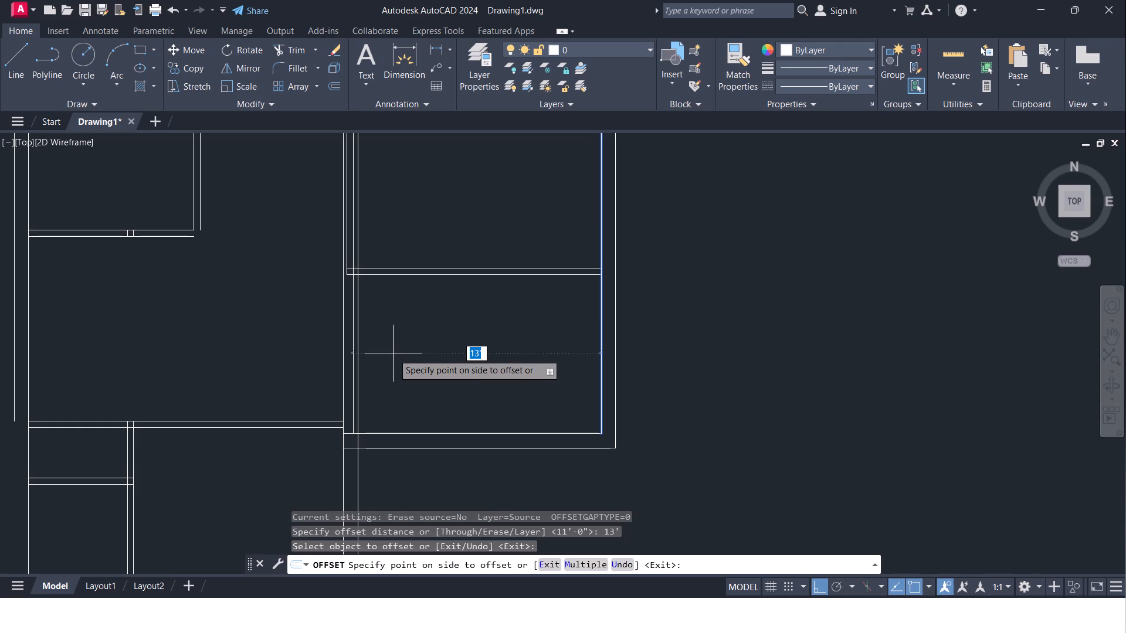
{"action": "left_click", "coordinate": [393, 353]}
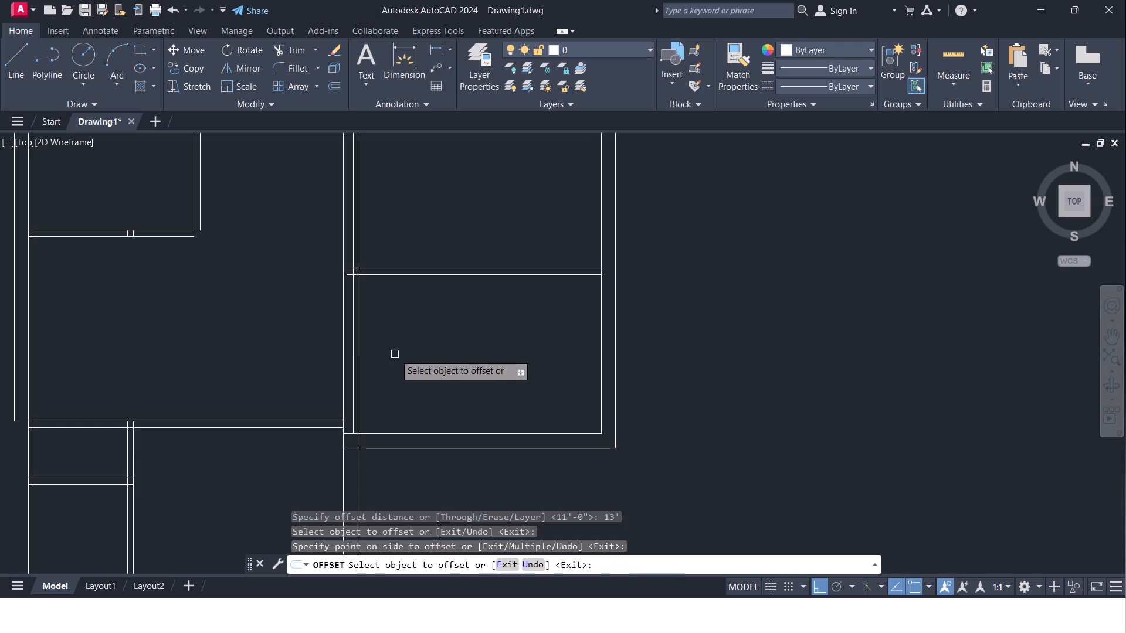
{"action": "middle_click_drag", "start_coordinate": [408, 358], "coordinate": [397, 353]}
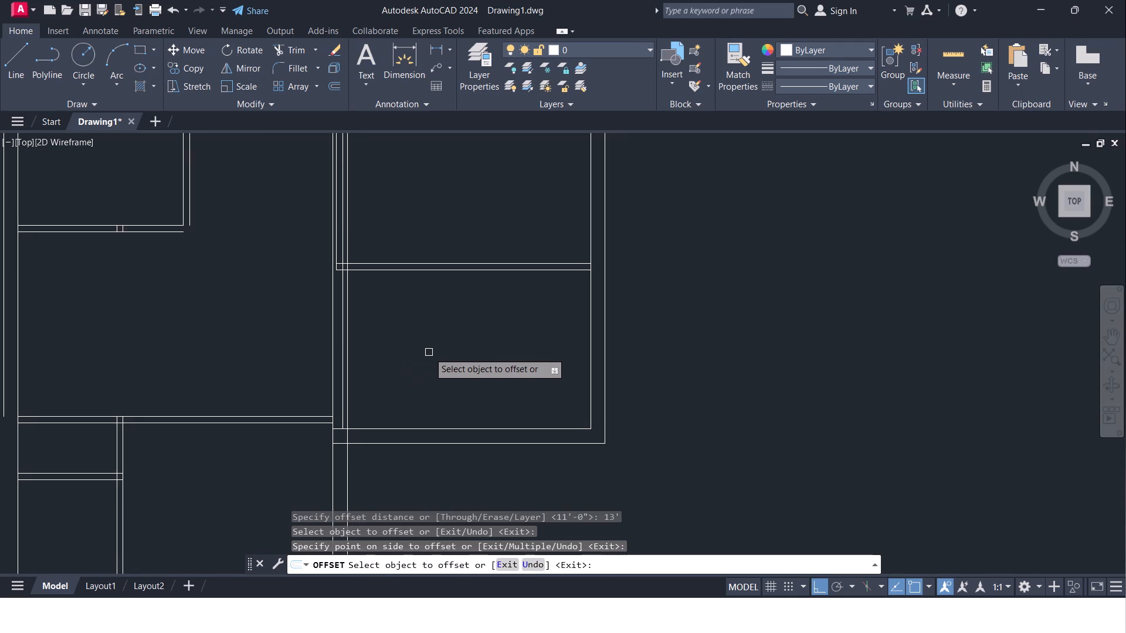
{"action": "key", "text": "Return"}
{"action": "key", "text": "Escape"}
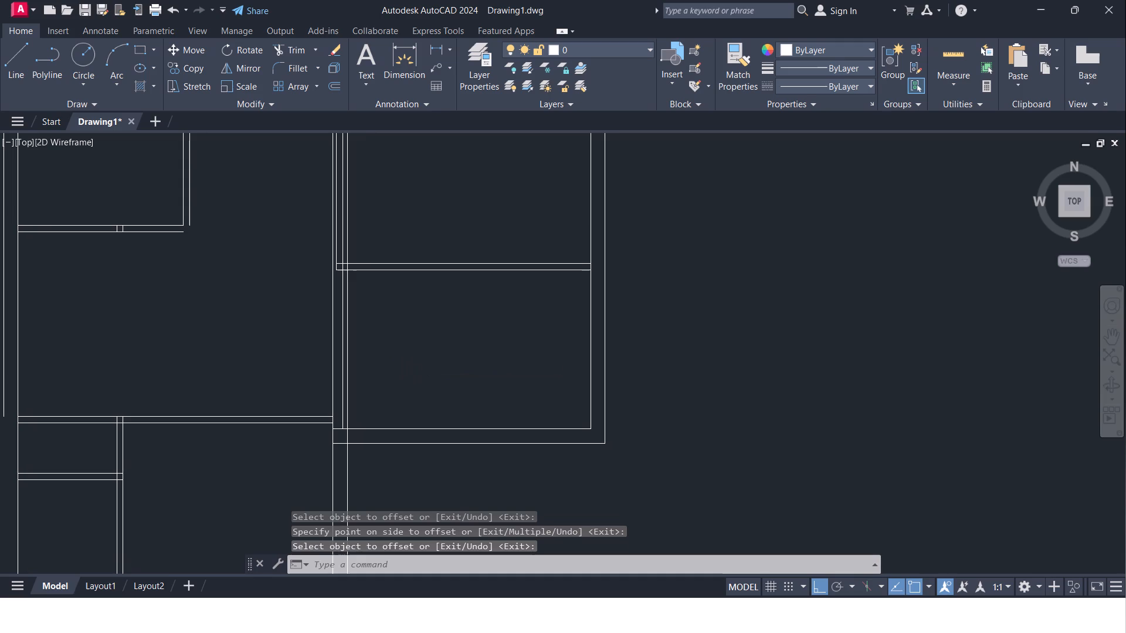
Trim the 9" vertical wall's right face line above the upper-right room's bottom partition and down to the lower-right room's bottom wall.
{"action": "left_click", "coordinate": [350, 219]}
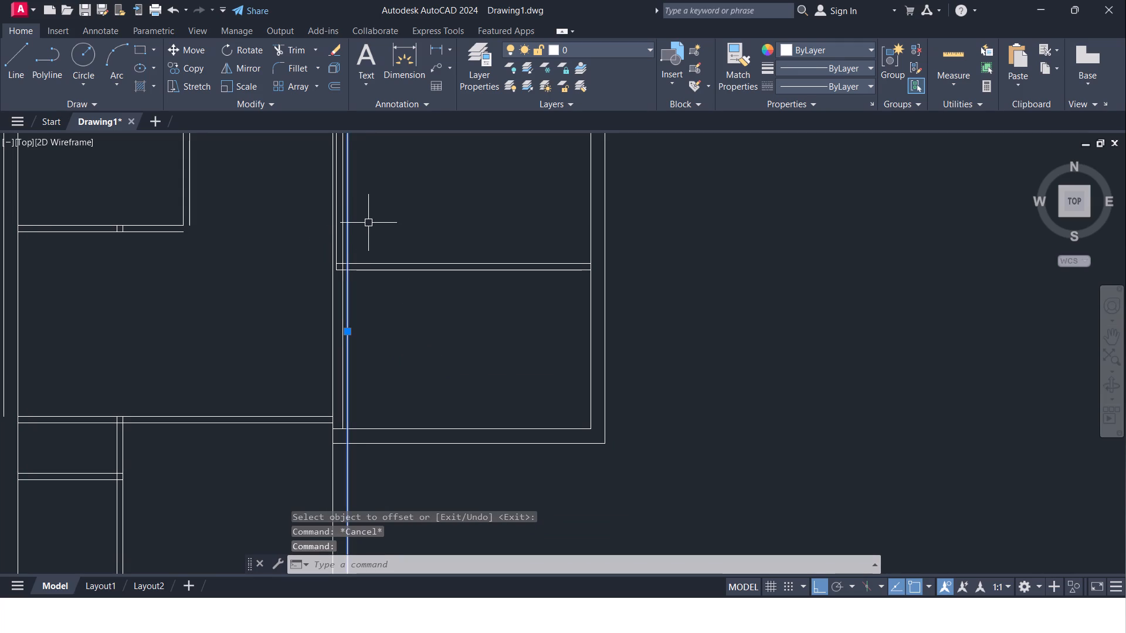
{"action": "key", "text": "Escape"}
{"action": "type", "text": "tr"}
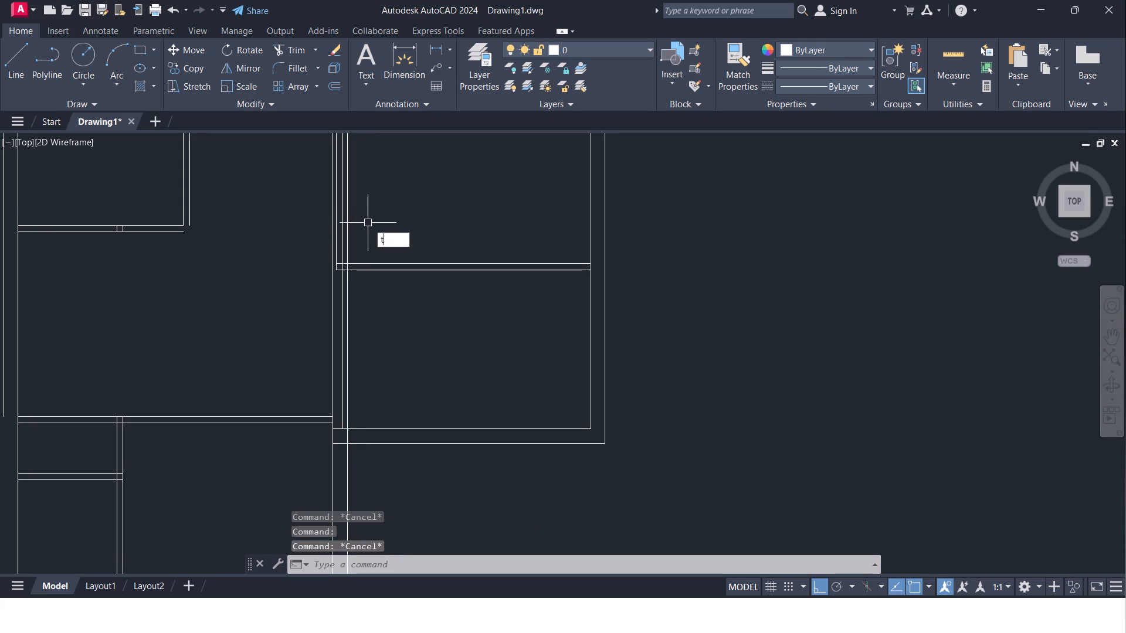
{"action": "key", "text": "Return"}
{"action": "key", "text": "Return"}
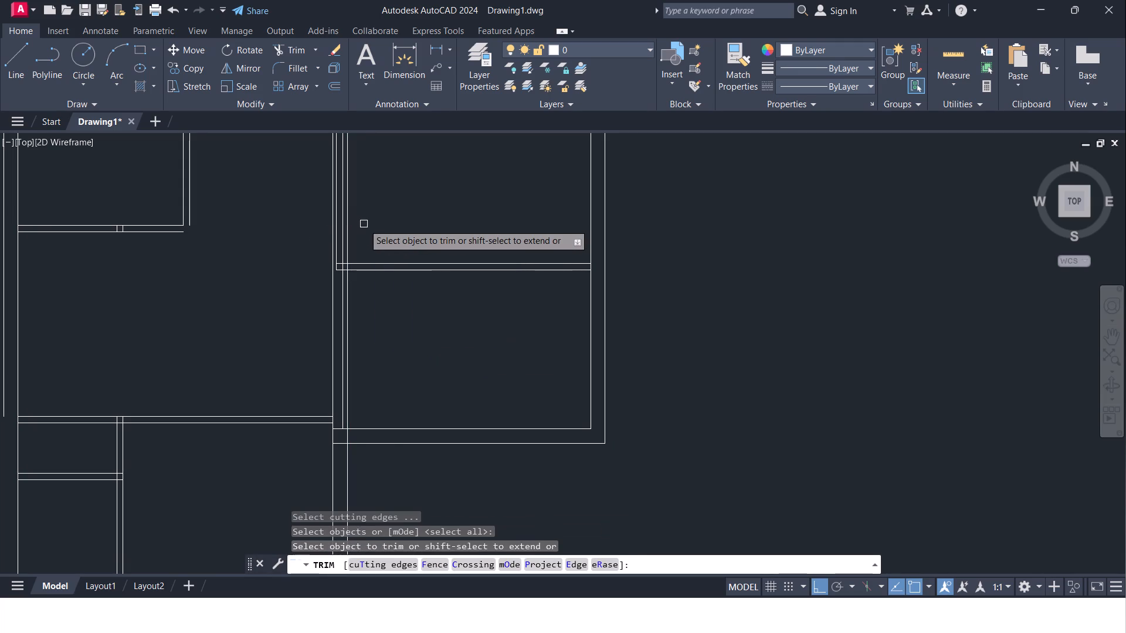
{"action": "scroll", "coordinate": [362, 234], "scroll_direction": "up", "scroll_amount": 2}
{"action": "left_click", "coordinate": [325, 248]}
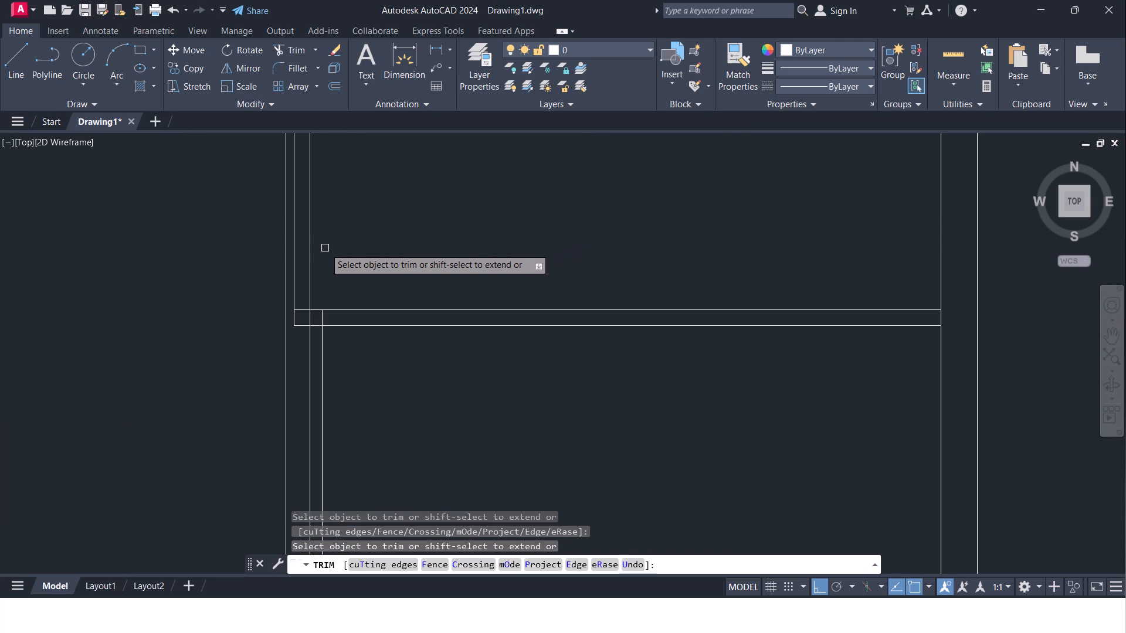
{"action": "scroll", "coordinate": [333, 249], "scroll_direction": "down", "scroll_amount": 2}
{"action": "middle_click_drag", "start_coordinate": [343, 246], "coordinate": [308, 155]}
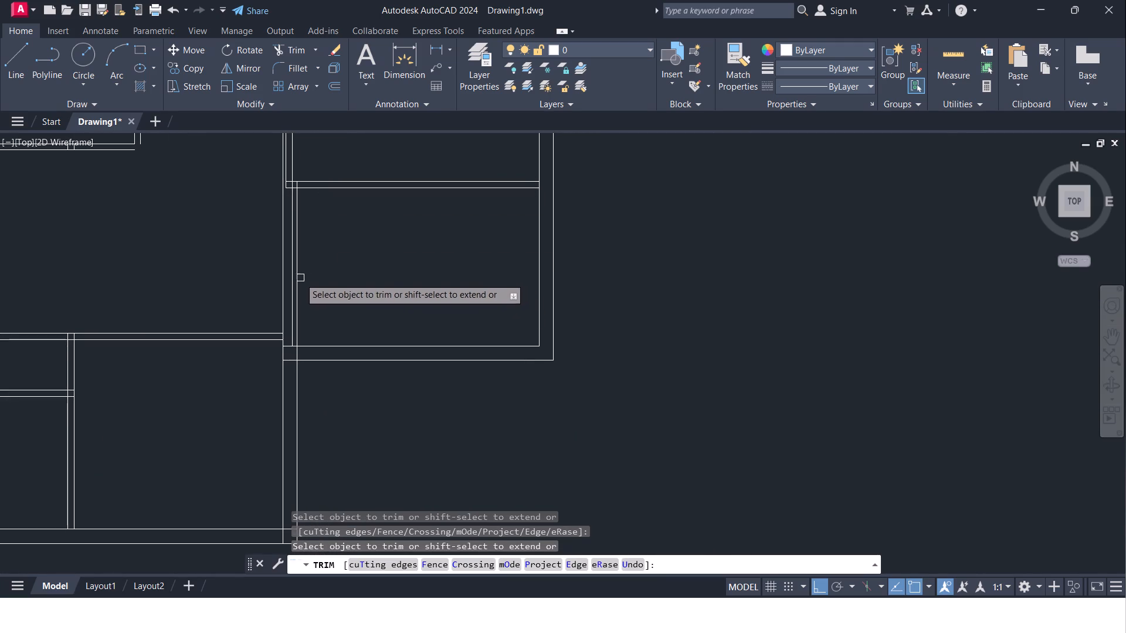
{"action": "left_click", "coordinate": [299, 278]}
{"action": "middle_click_drag", "start_coordinate": [314, 241], "coordinate": [311, 280]}
{"action": "key", "text": "Escape"}
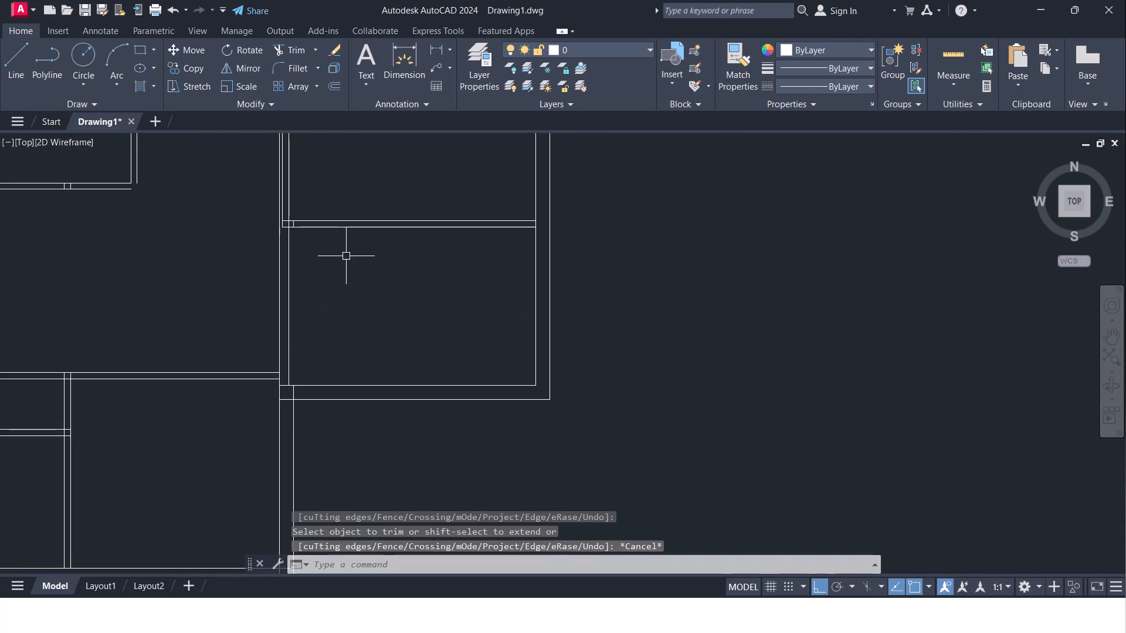
Measure the lower-right room's width from the offset vertical line to the inner right wall line, just below the partition.
{"action": "left_click", "coordinate": [442, 53]}
{"action": "scroll", "coordinate": [281, 253], "scroll_direction": "up", "scroll_amount": 2}
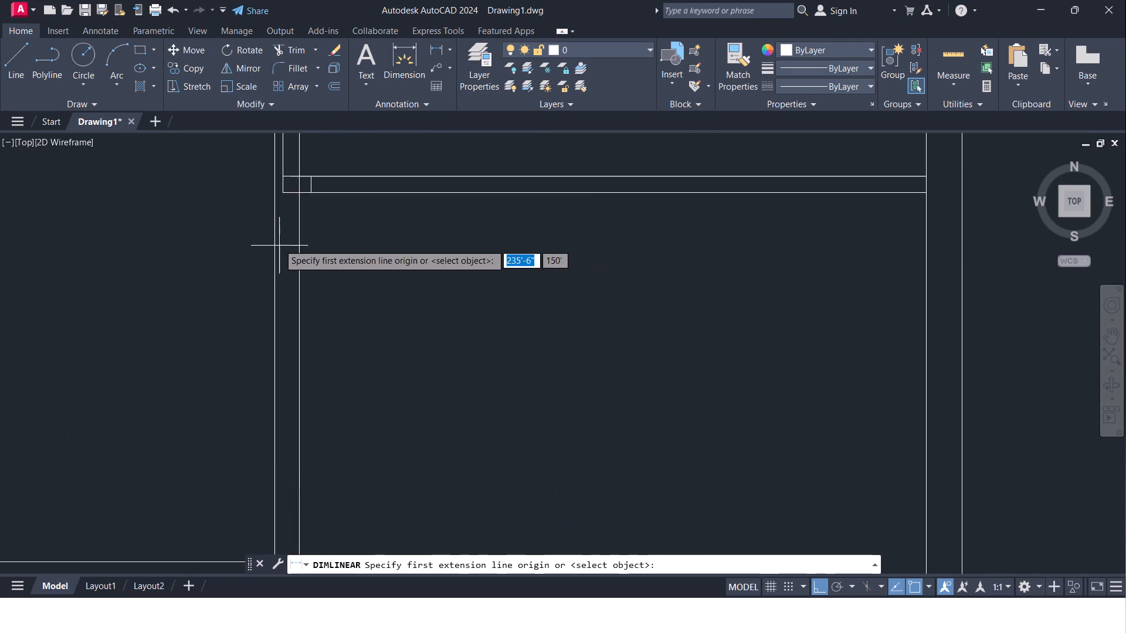
{"action": "left_click", "coordinate": [297, 193]}
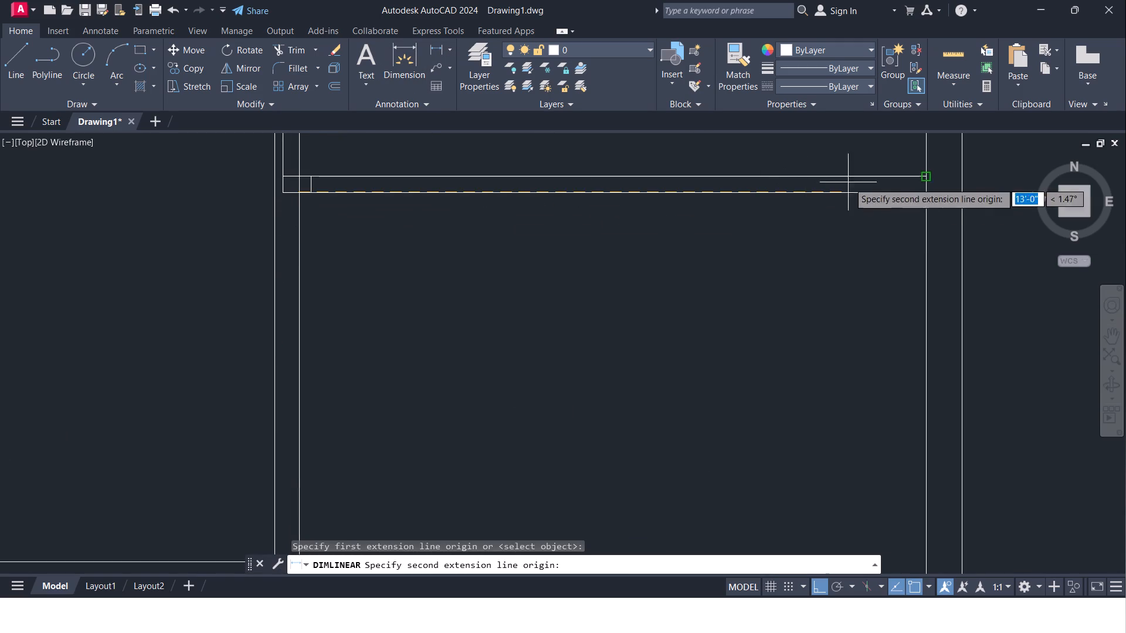
{"action": "left_click", "coordinate": [924, 194]}
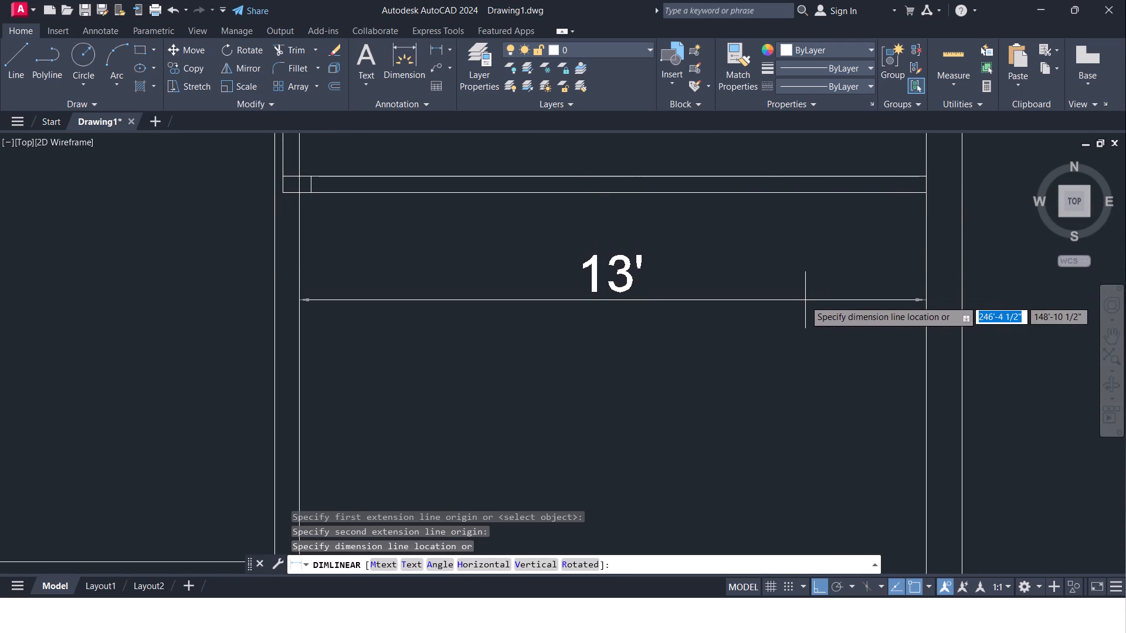
{"action": "key", "text": "Escape"}
Trim away the 13' offset line below the upper-right room's bottom partition and the 9" wall's left face above the central horizontal partition.
{"action": "scroll", "coordinate": [804, 300], "scroll_direction": "down", "scroll_amount": 4}
{"action": "scroll", "coordinate": [801, 300], "scroll_direction": "up", "scroll_amount": 2}
{"action": "middle_click_drag", "start_coordinate": [801, 300], "coordinate": [686, 342]}
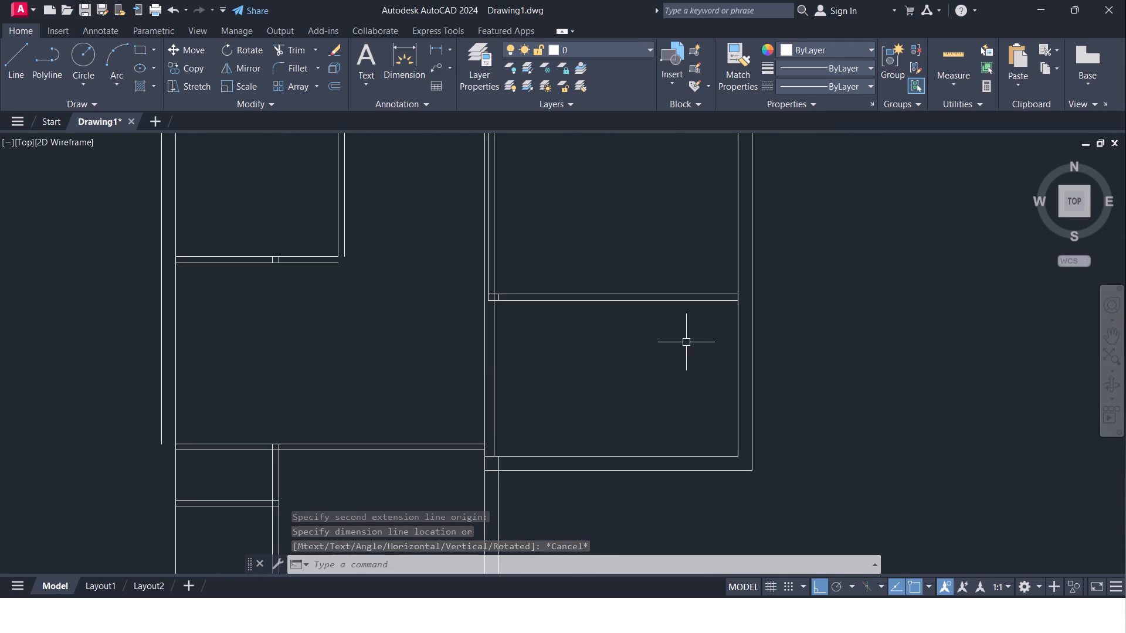
{"action": "key", "text": "Escape"}
{"action": "key", "text": "t"}
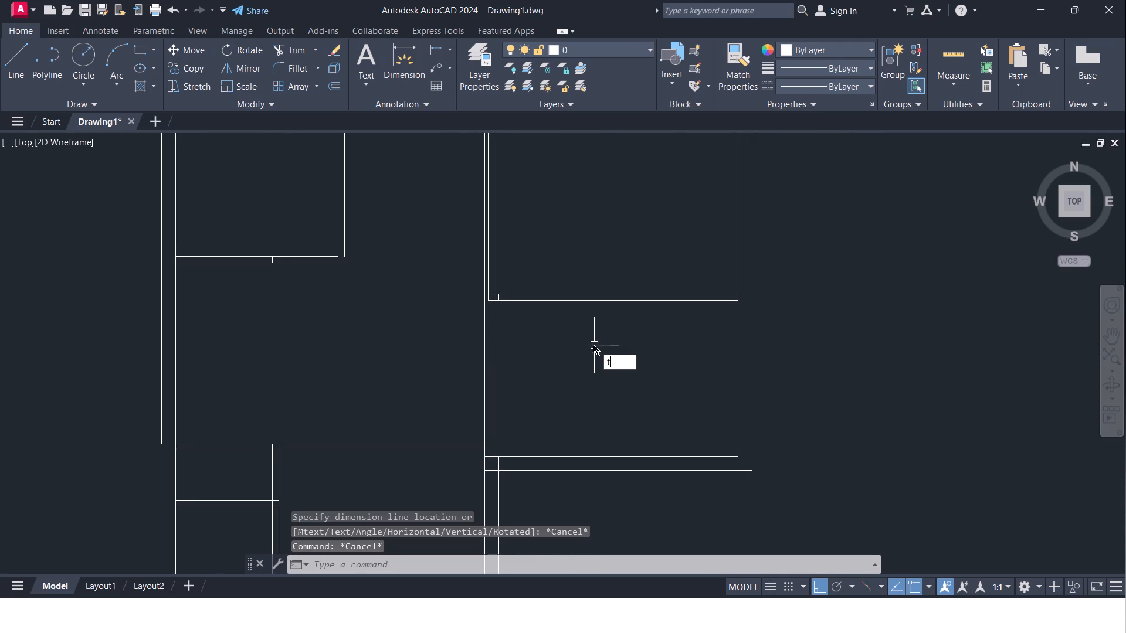
{"action": "key", "text": "r"}
{"action": "key", "text": "Return"}
{"action": "key", "text": "Return"}
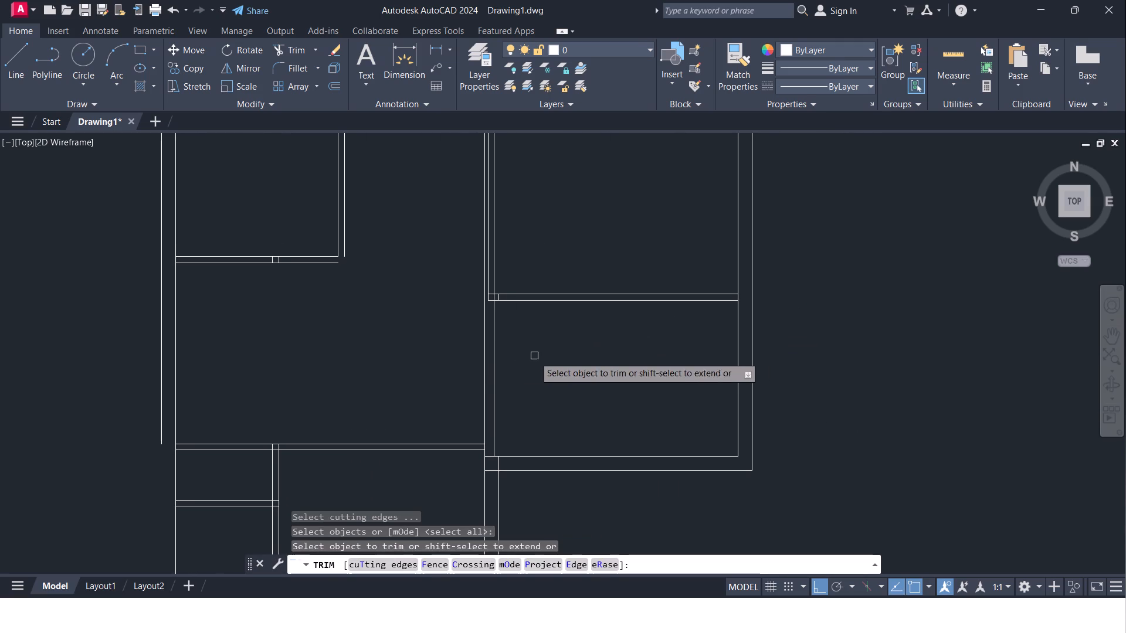
{"action": "left_click", "coordinate": [492, 339]}
{"action": "scroll", "coordinate": [506, 301], "scroll_direction": "up", "scroll_amount": 1}
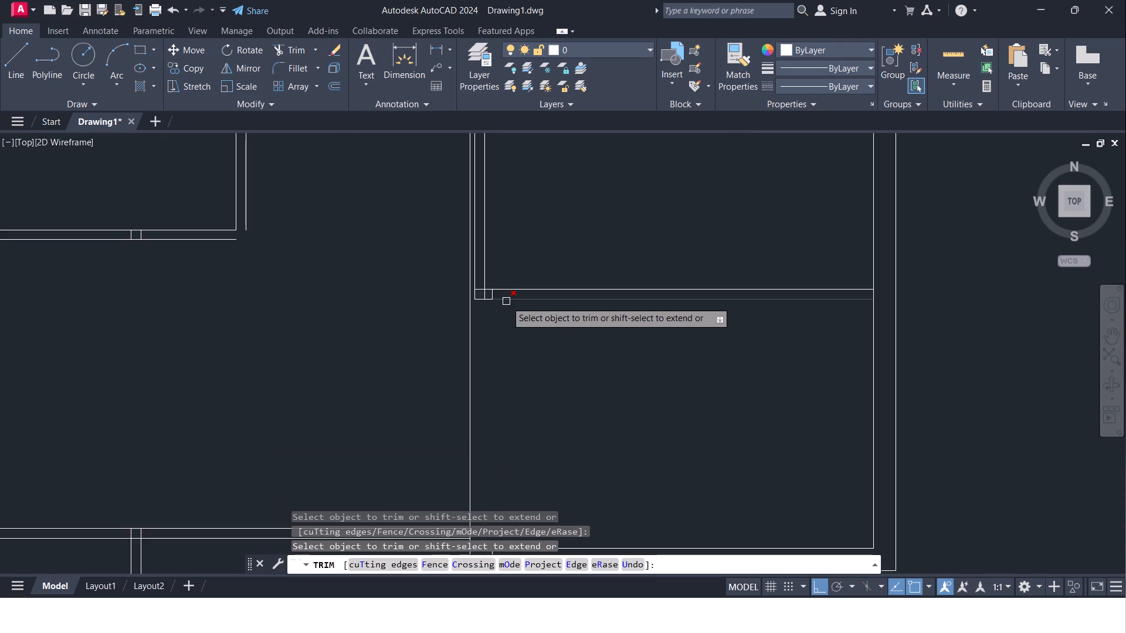
{"action": "scroll", "coordinate": [506, 301], "scroll_direction": "up", "scroll_amount": 1}
{"action": "scroll", "coordinate": [473, 354], "scroll_direction": "down", "scroll_amount": 3}
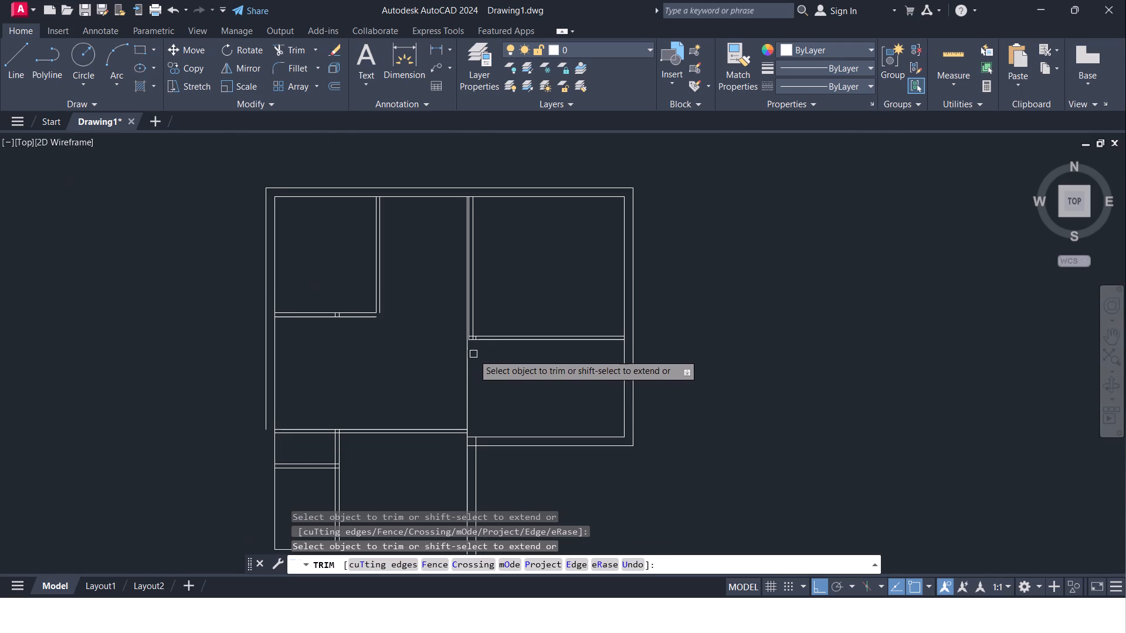
{"action": "left_click", "coordinate": [467, 382]}
{"action": "middle_click_drag", "start_coordinate": [509, 375], "coordinate": [496, 375]}
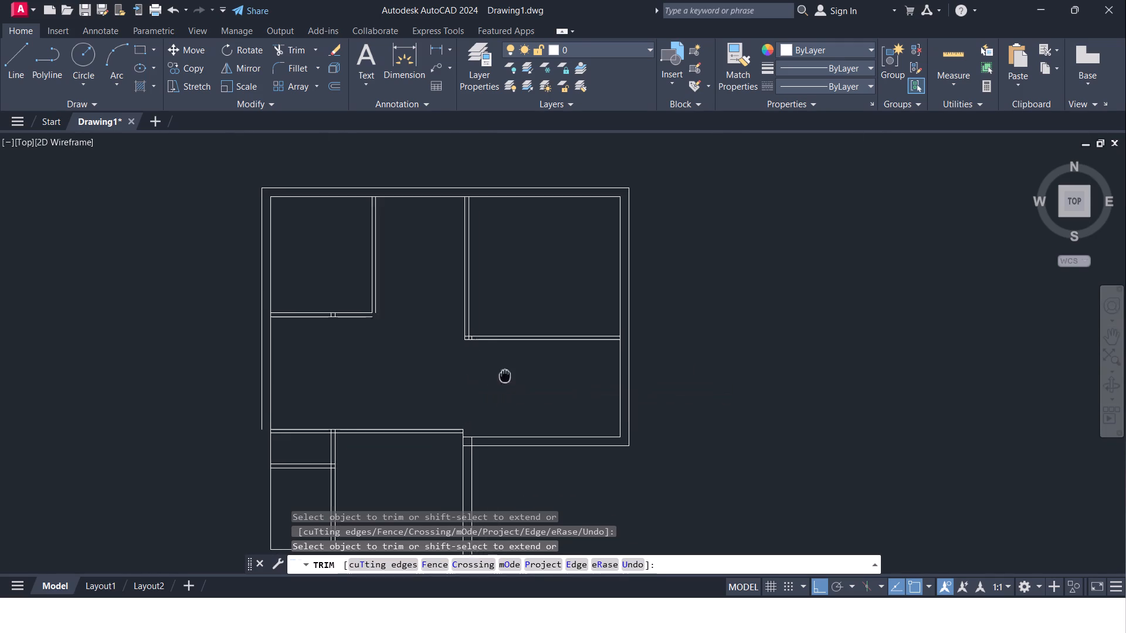
{"action": "middle_click_drag", "start_coordinate": [496, 375], "coordinate": [470, 375]}
{"action": "scroll", "coordinate": [470, 375], "scroll_direction": "up", "scroll_amount": 1}
{"action": "key", "text": "Escape"}
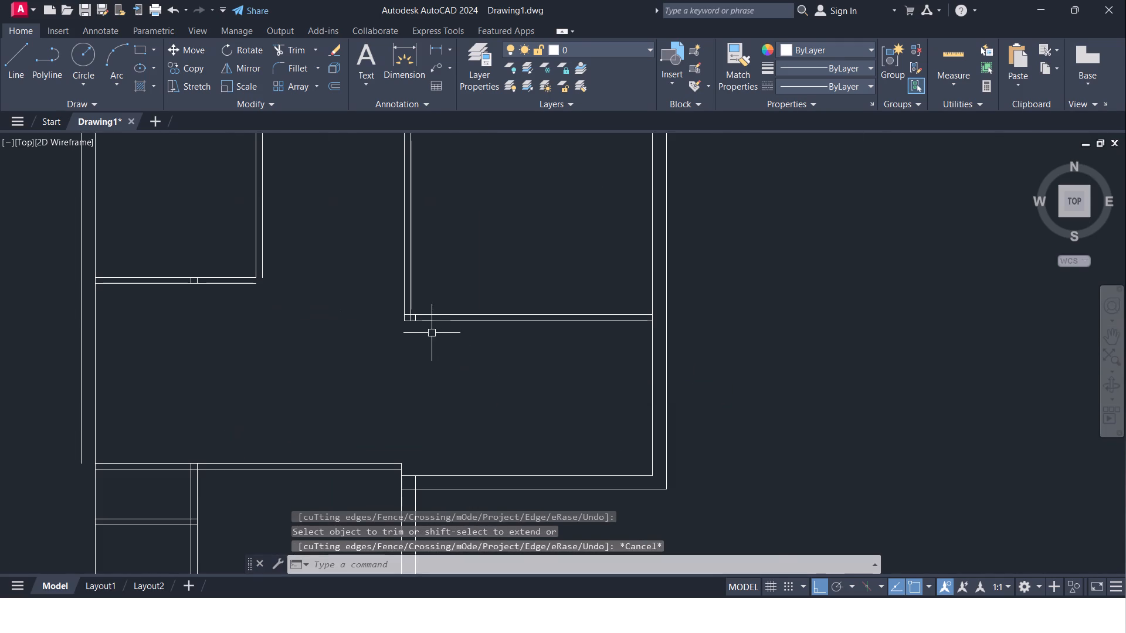
Delete the short leftover vertical segment between the two partition lines near the upper-right room's lower-left corner.
{"action": "scroll", "coordinate": [431, 332], "scroll_direction": "up", "scroll_amount": 4}
{"action": "left_click", "coordinate": [349, 273]}
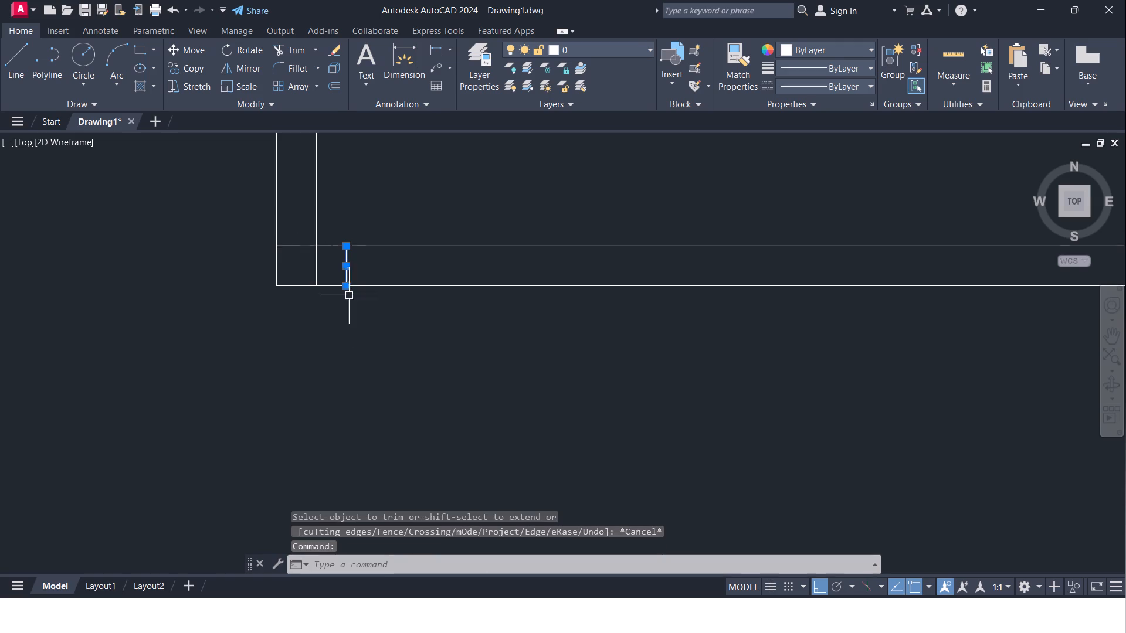
{"action": "key", "text": "Delete"}
Offset the right exterior wall's inner face line 11' to the left.
{"action": "key", "text": "o"}
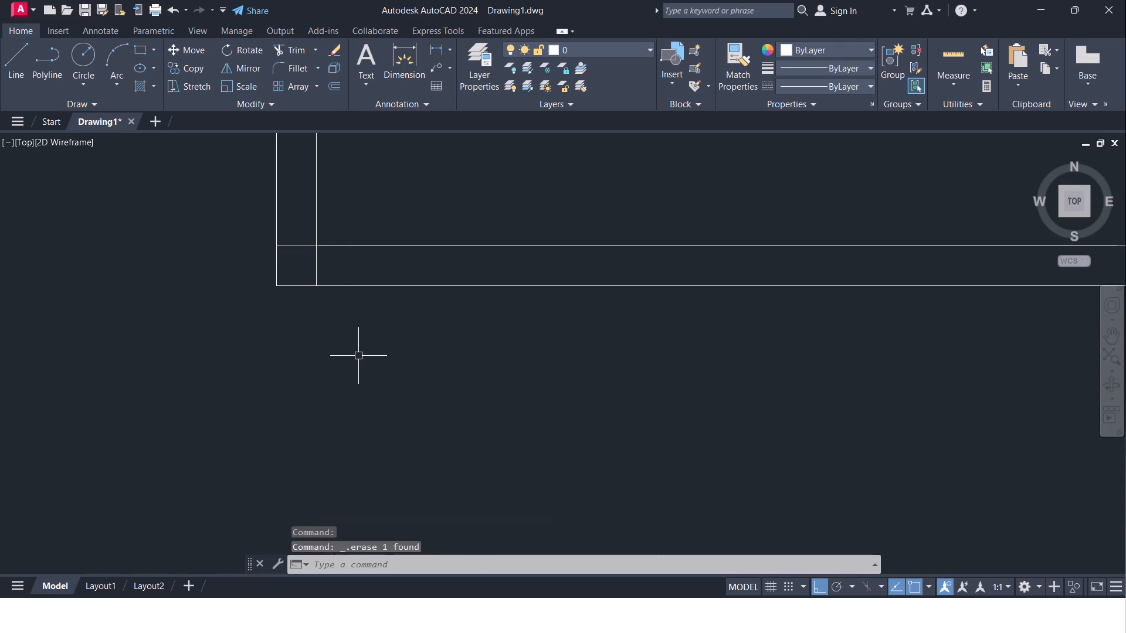
{"action": "key", "text": "Return"}
{"action": "type", "text": "11'"}
{"action": "key", "text": "Return"}
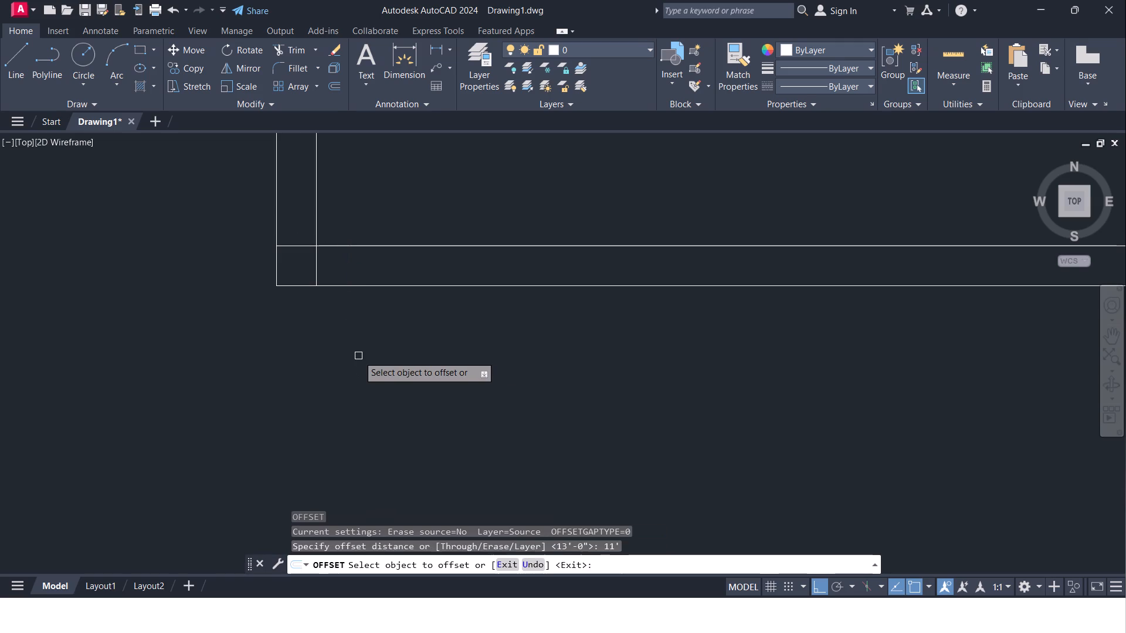
{"action": "scroll", "coordinate": [361, 338], "scroll_direction": "down", "scroll_amount": 6}
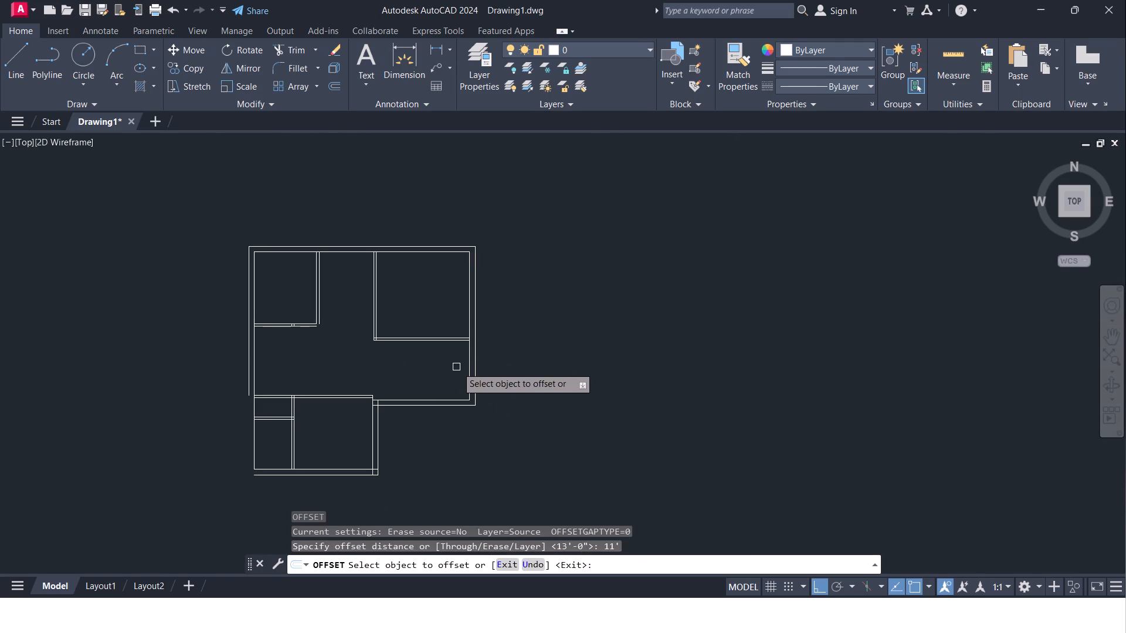
{"action": "left_click", "coordinate": [469, 372]}
{"action": "left_click", "coordinate": [411, 376]}
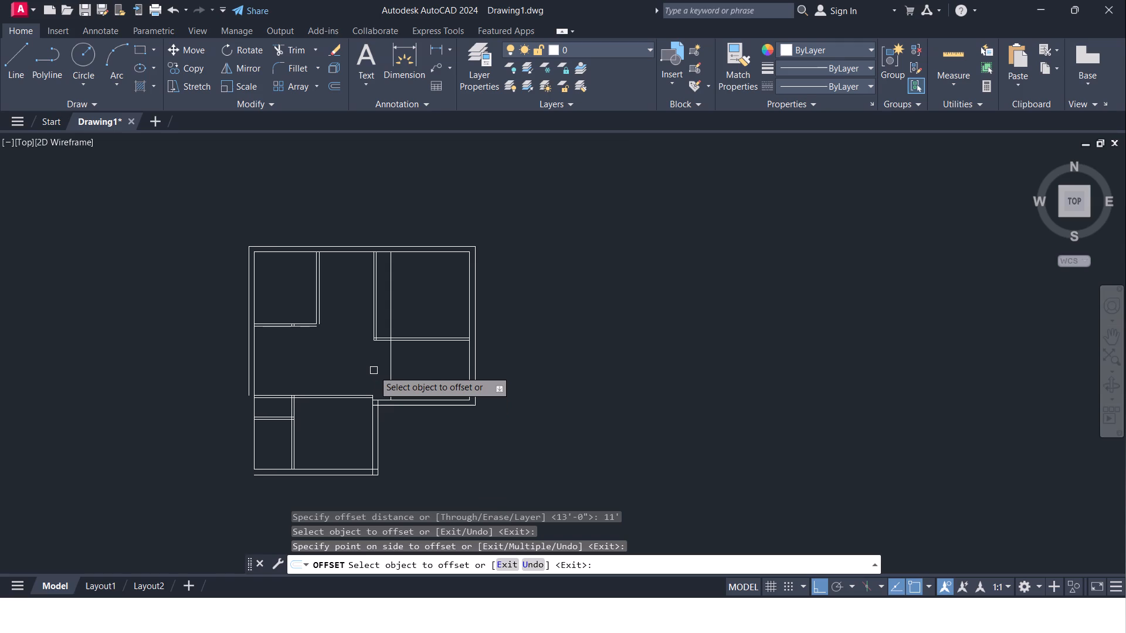
{"action": "scroll", "coordinate": [374, 370], "scroll_direction": "up", "scroll_amount": 2}
{"action": "middle_click_drag", "start_coordinate": [379, 368], "coordinate": [318, 326]}
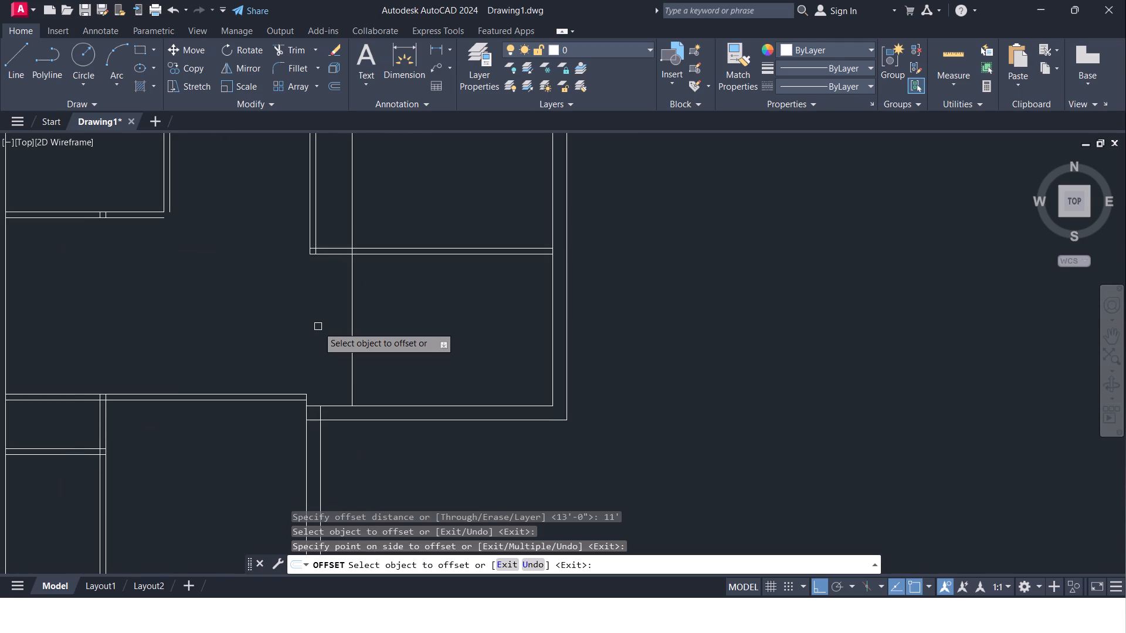
{"action": "key", "text": "Escape"}
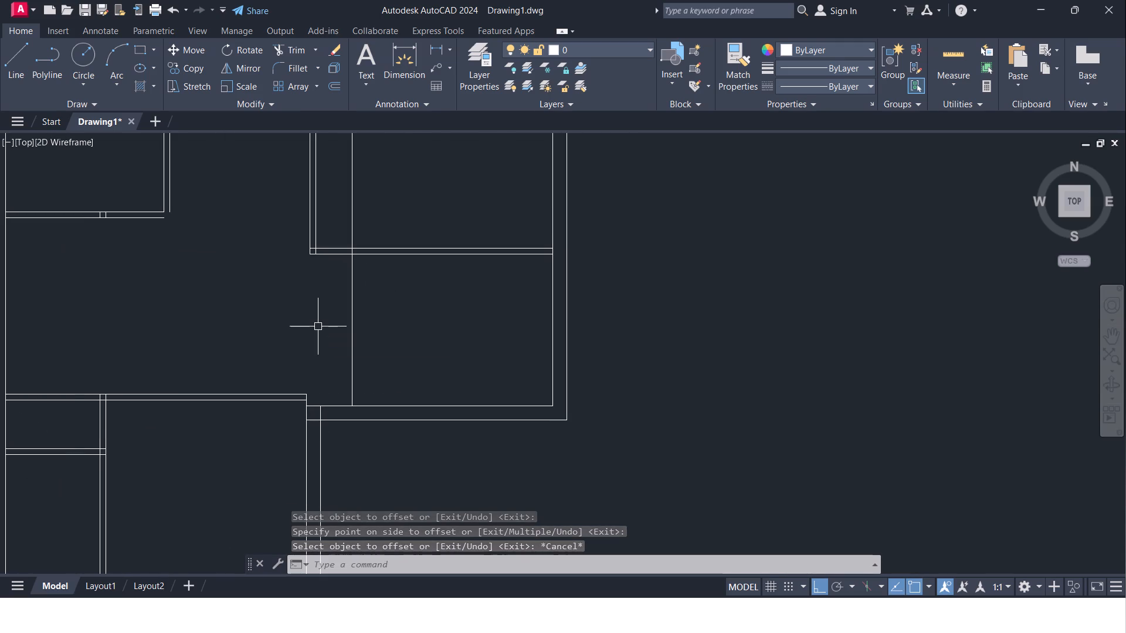
Offset the new vertical line 9" to the left to form the lower-right room's left wall.
{"action": "key", "text": "Return"}
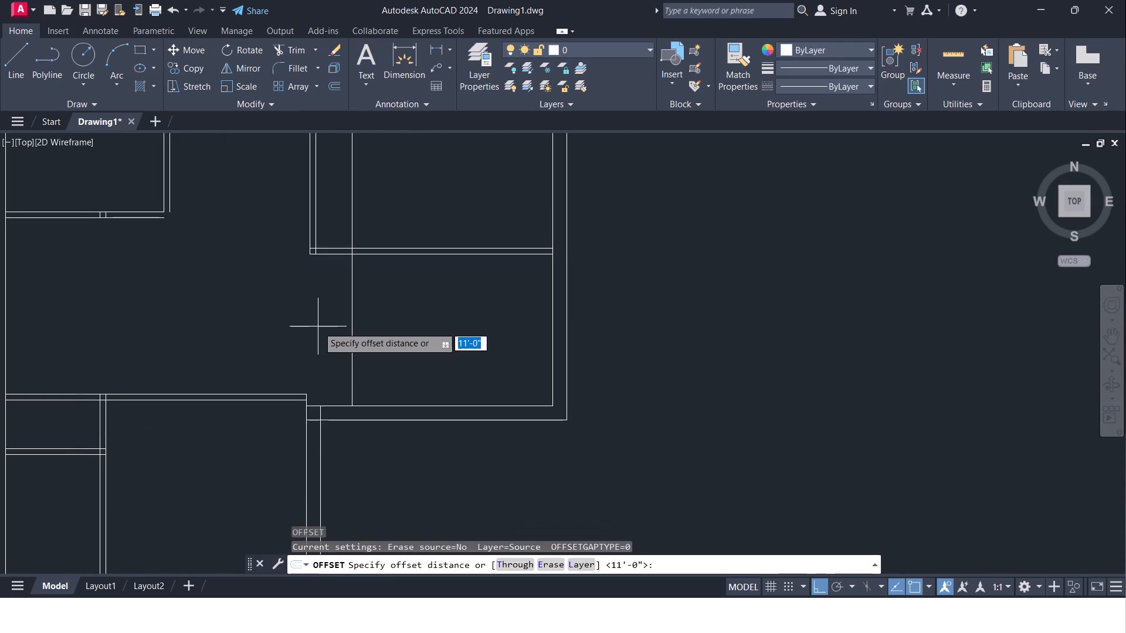
{"action": "key", "text": "Return"}
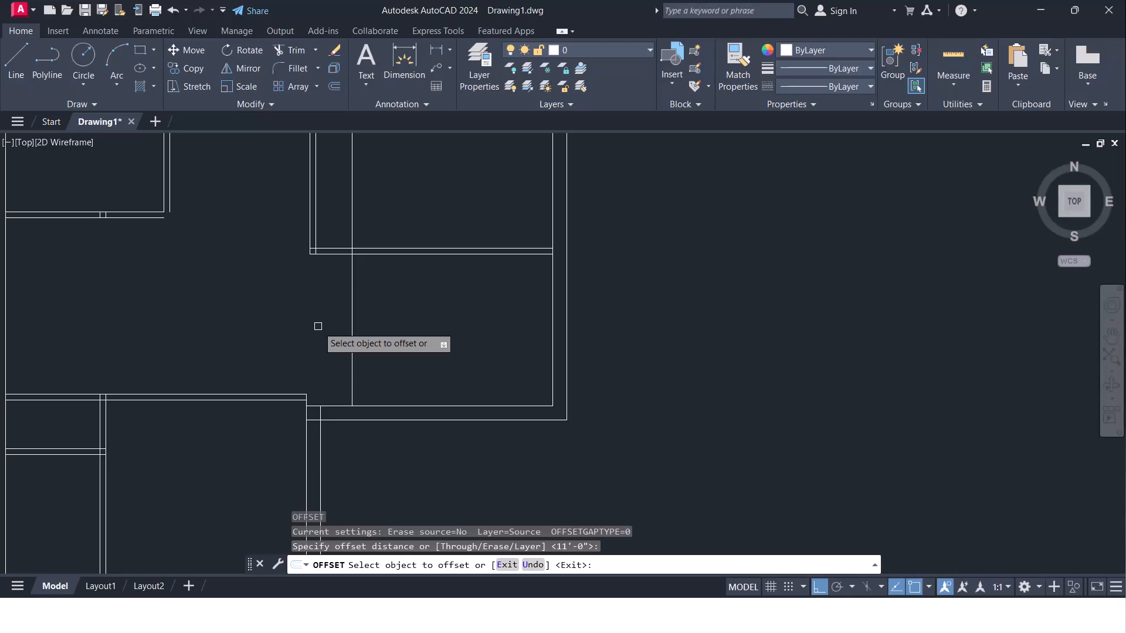
{"action": "type", "text": "9\""}
{"action": "key", "text": "Return"}
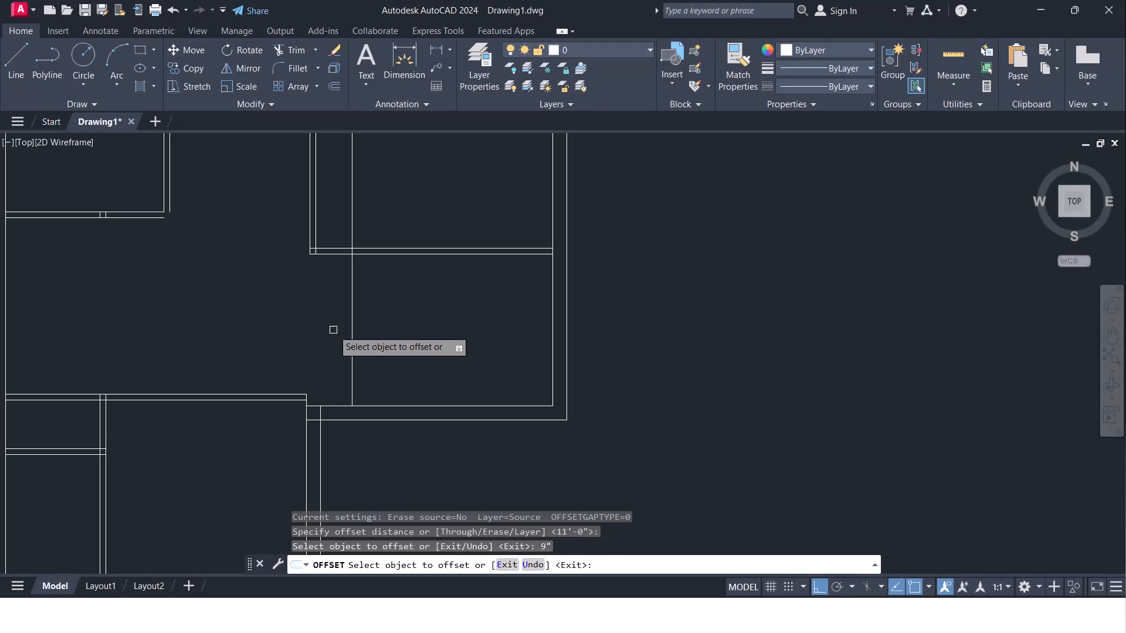
{"action": "left_click", "coordinate": [349, 351]}
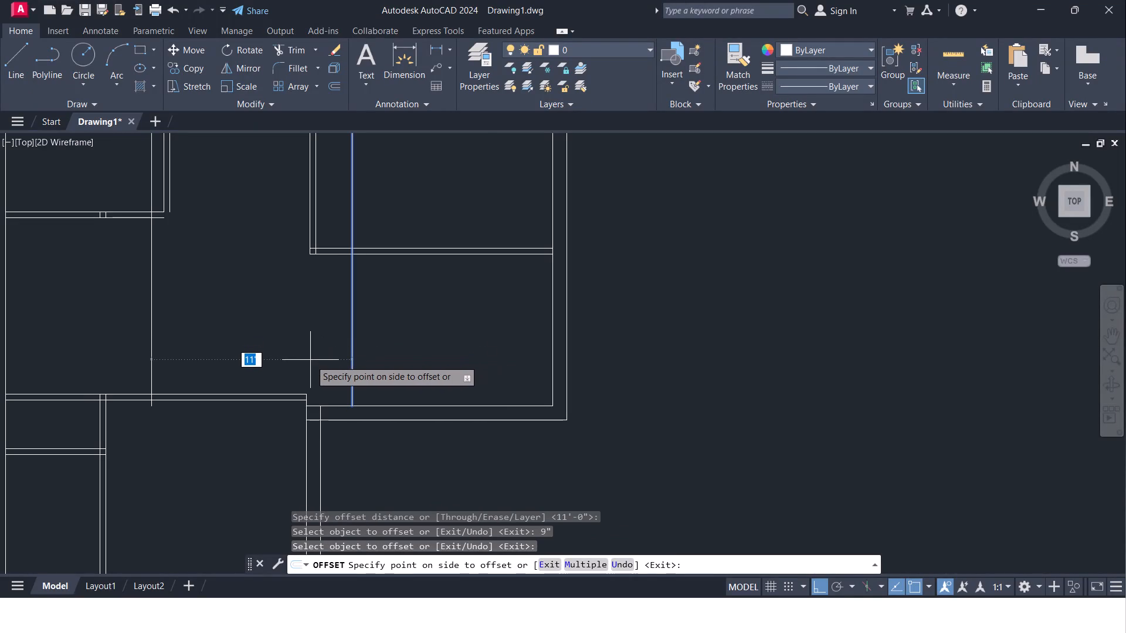
{"action": "type", "text": "9\""}
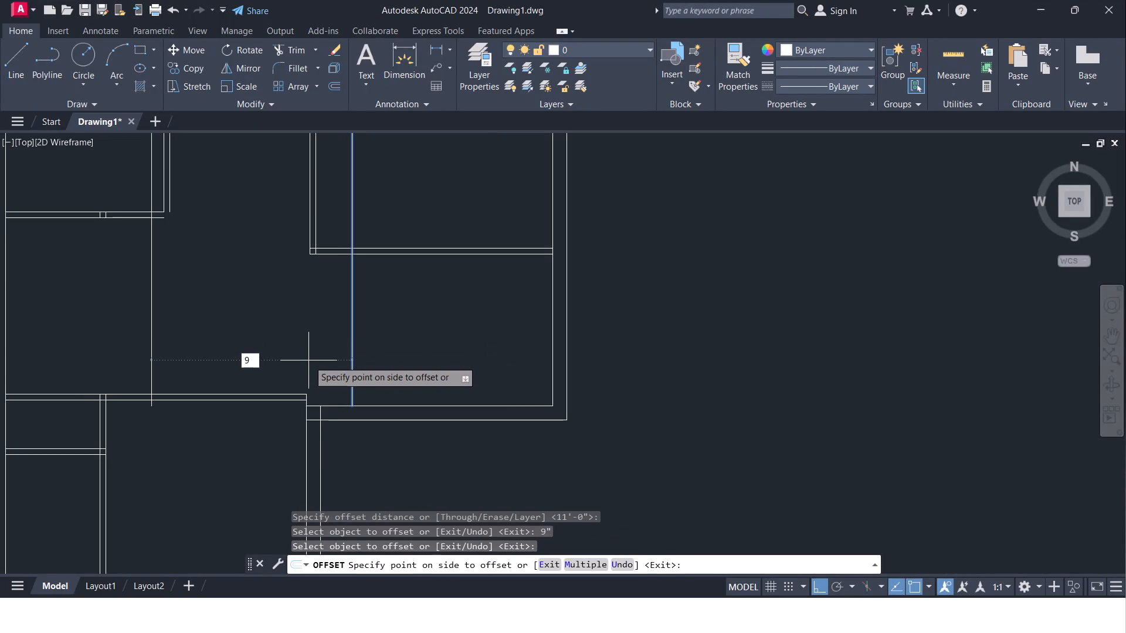
{"action": "key", "text": "Return"}
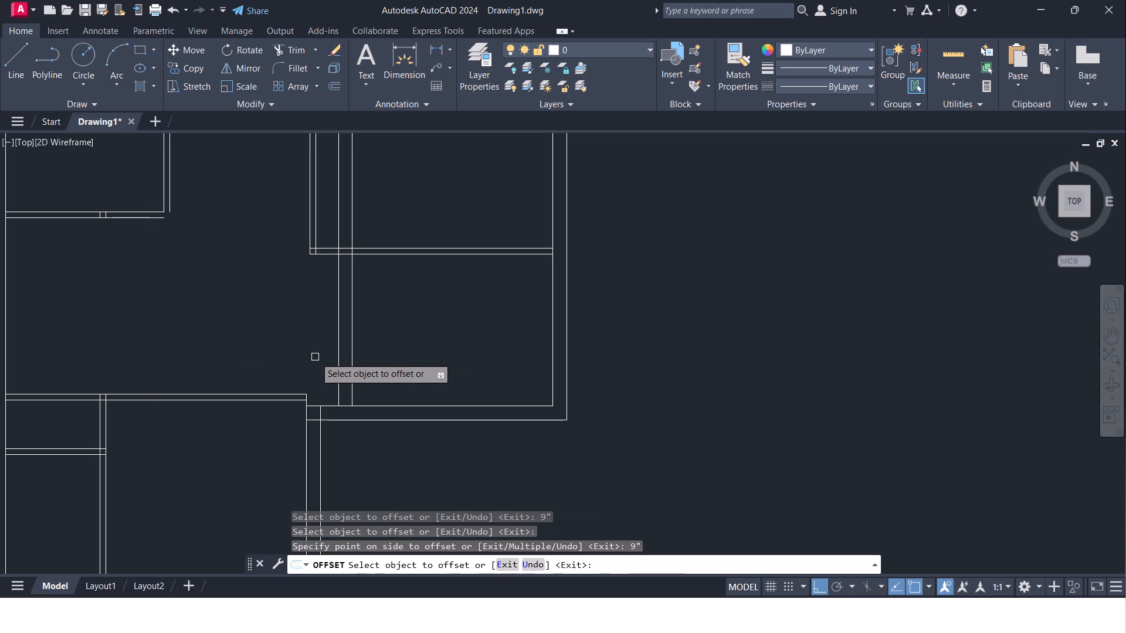
{"action": "left_click", "coordinate": [315, 357]}
{"action": "key", "text": "Escape"}
Trim both vertical lines of the new 9" wall above the upper-right room's bottom partition.
{"action": "key", "text": "t"}
{"action": "key", "text": "r"}
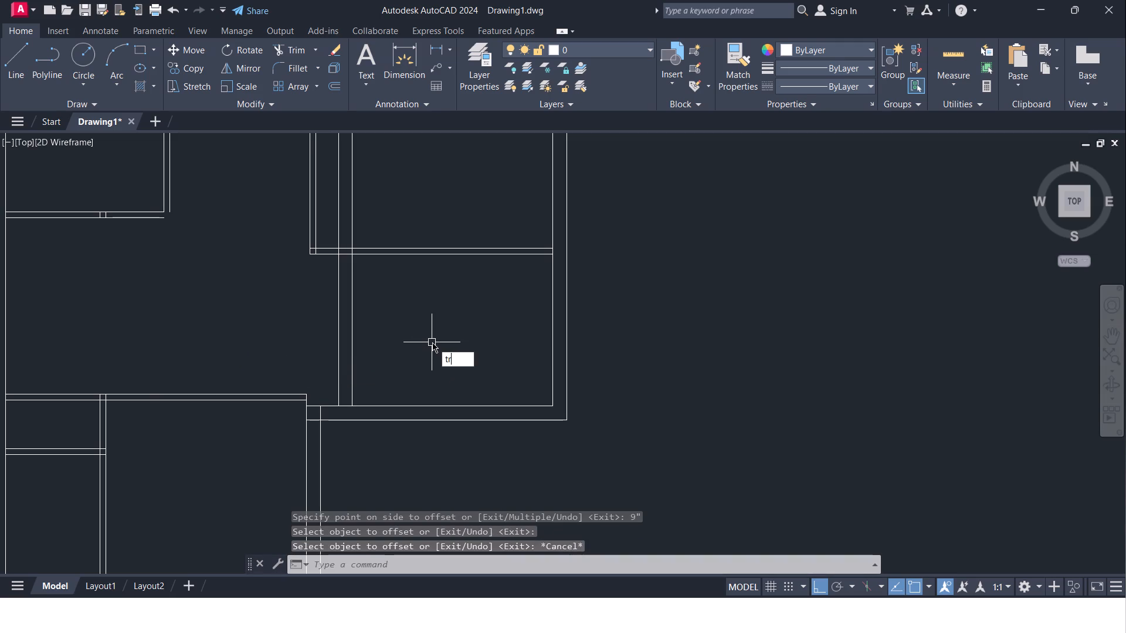
{"action": "key", "text": "Return"}
{"action": "key", "text": "Return"}
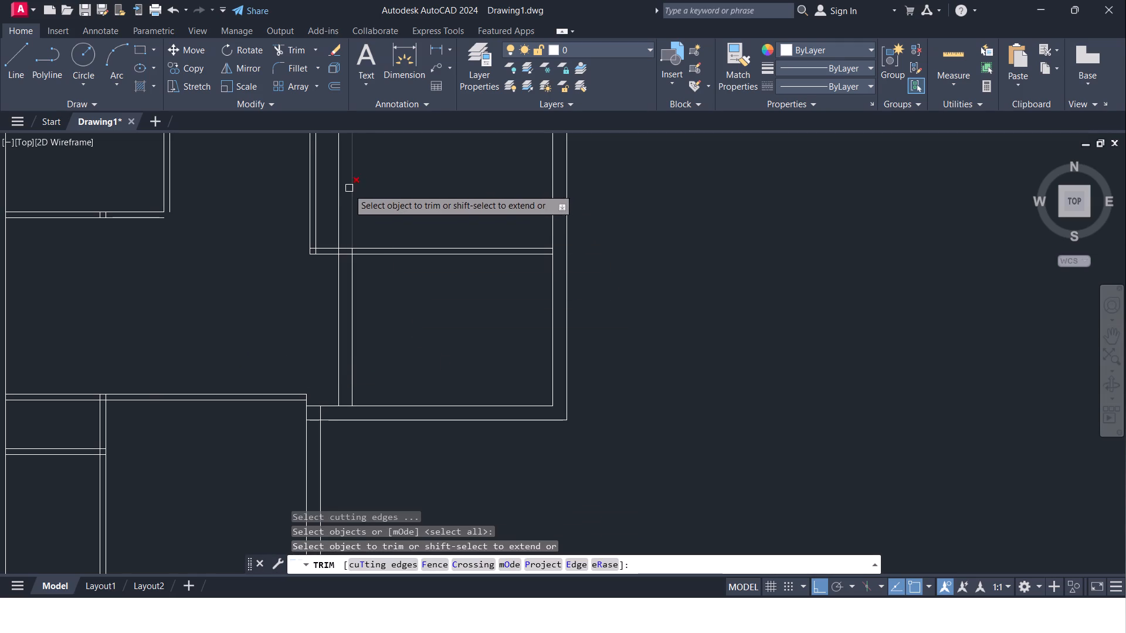
{"action": "left_click", "coordinate": [330, 192]}
{"action": "left_click", "coordinate": [353, 199]}
{"action": "scroll", "coordinate": [362, 202], "scroll_direction": "down", "scroll_amount": 2}
{"action": "middle_click_drag", "start_coordinate": [362, 202], "coordinate": [345, 251]}
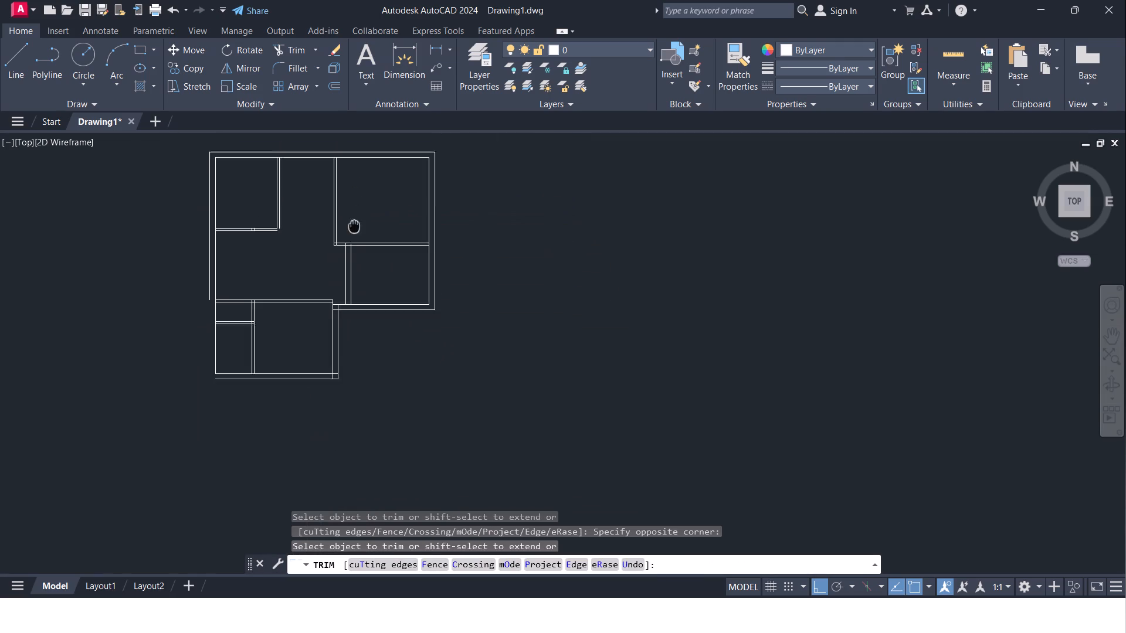
{"action": "middle_click_drag", "start_coordinate": [345, 251], "coordinate": [344, 209]}
{"action": "scroll", "coordinate": [306, 305], "scroll_direction": "up", "scroll_amount": 1}
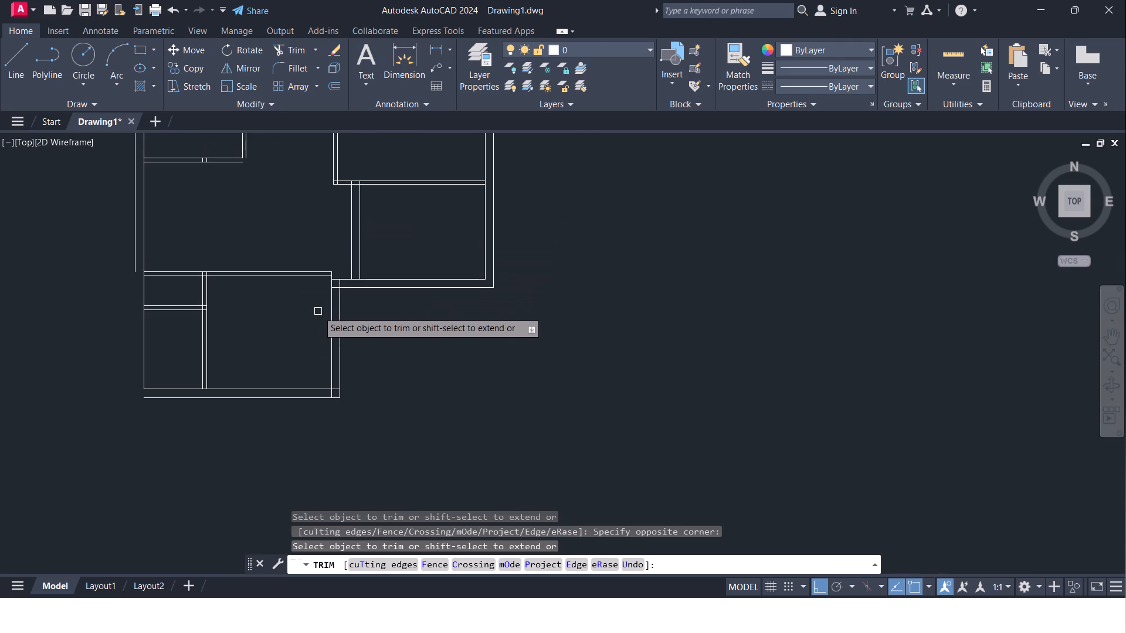
{"action": "scroll", "coordinate": [325, 313], "scroll_direction": "up", "scroll_amount": 1}
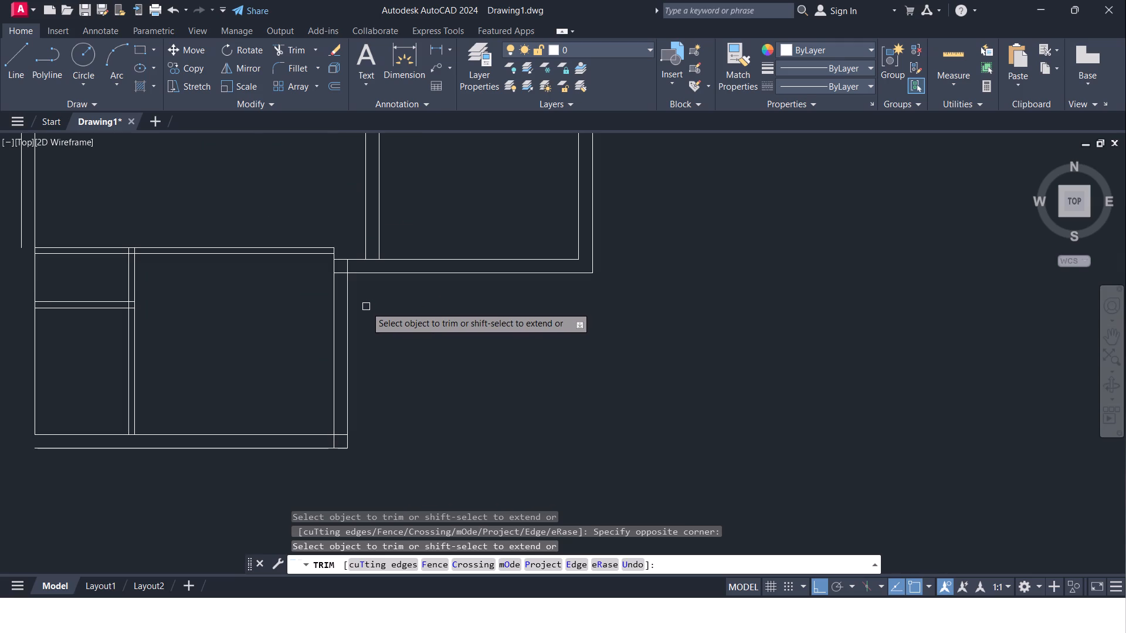
{"action": "middle_click_drag", "start_coordinate": [366, 307], "coordinate": [369, 331]}
{"action": "key", "text": "Escape"}
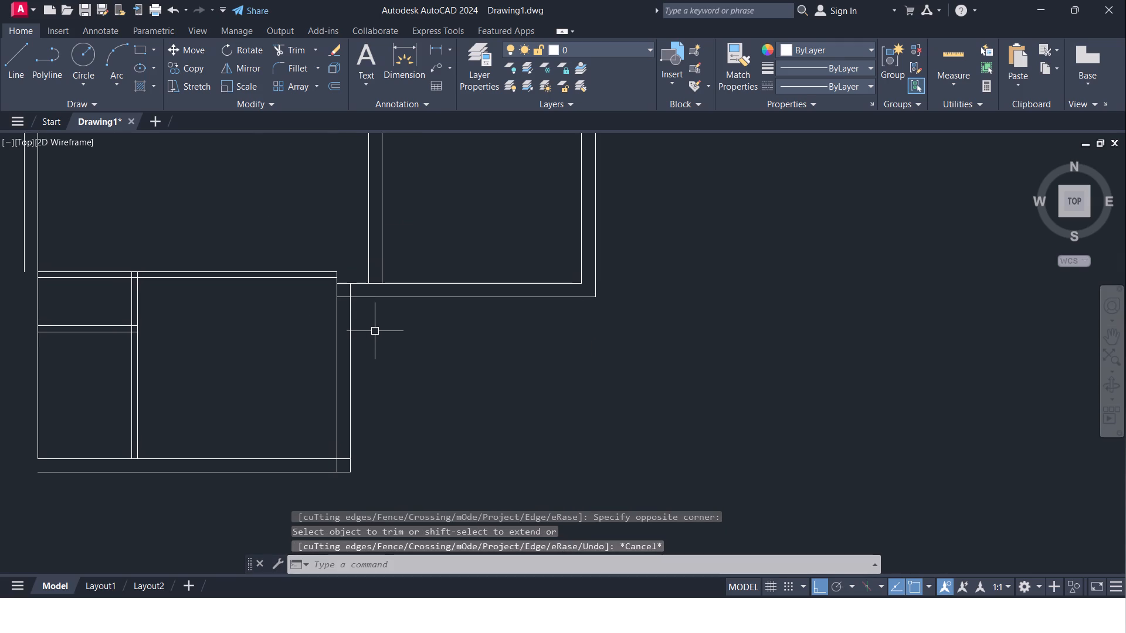
Check the lower-right room's height against 8'4" with an offset preview from its bottom wall's inner line.
{"action": "key", "text": "o"}
{"action": "key", "text": "Return"}
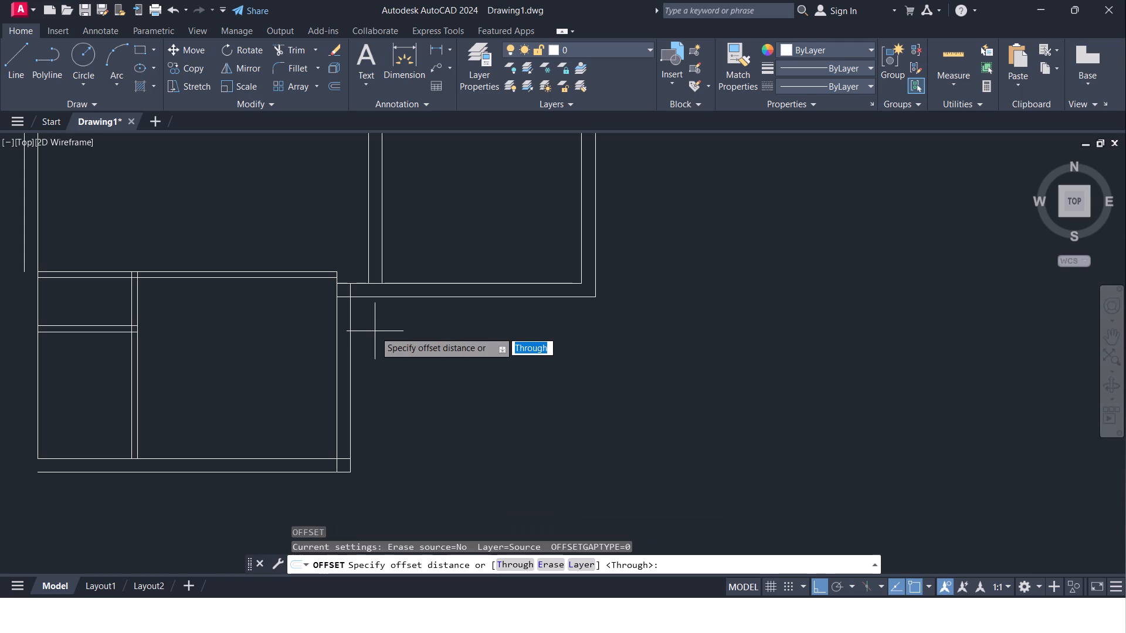
{"action": "type", "text": "8'4"}
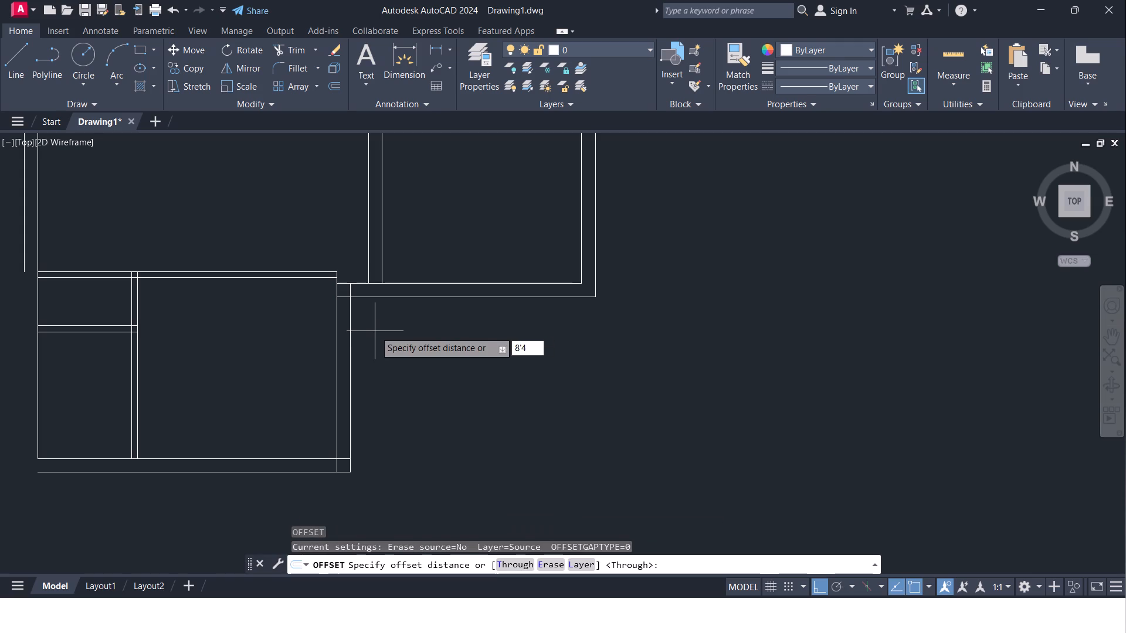
{"action": "key", "text": "shift+quotedbl"}
{"action": "key", "text": "Return"}
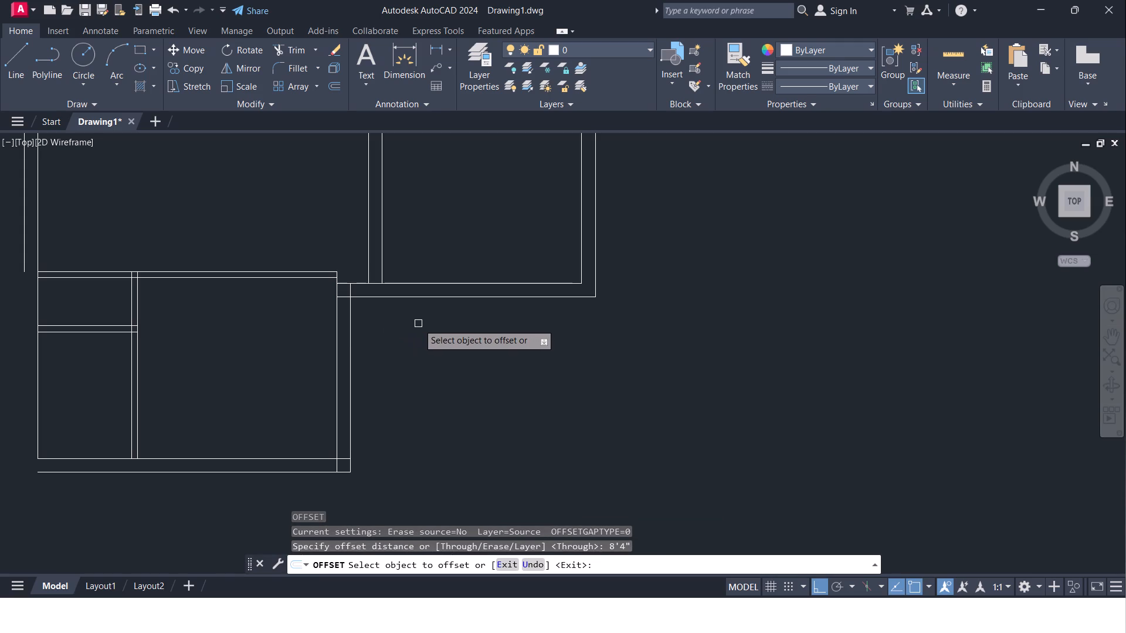
{"action": "left_click", "coordinate": [466, 285]}
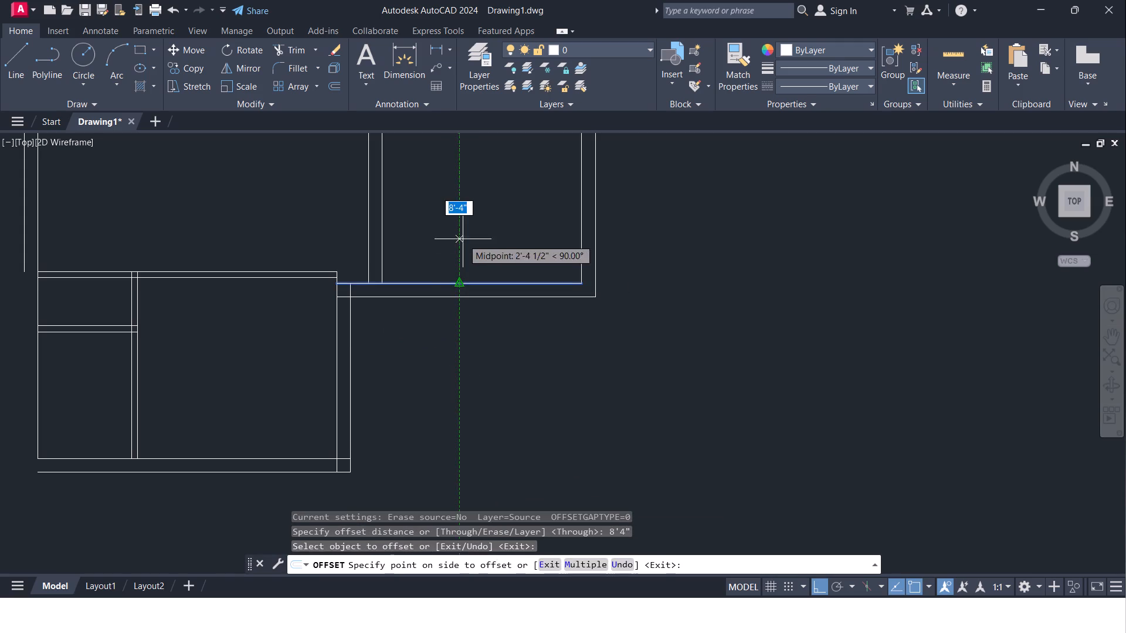
{"action": "middle_click_drag", "start_coordinate": [462, 241], "coordinate": [448, 379]}
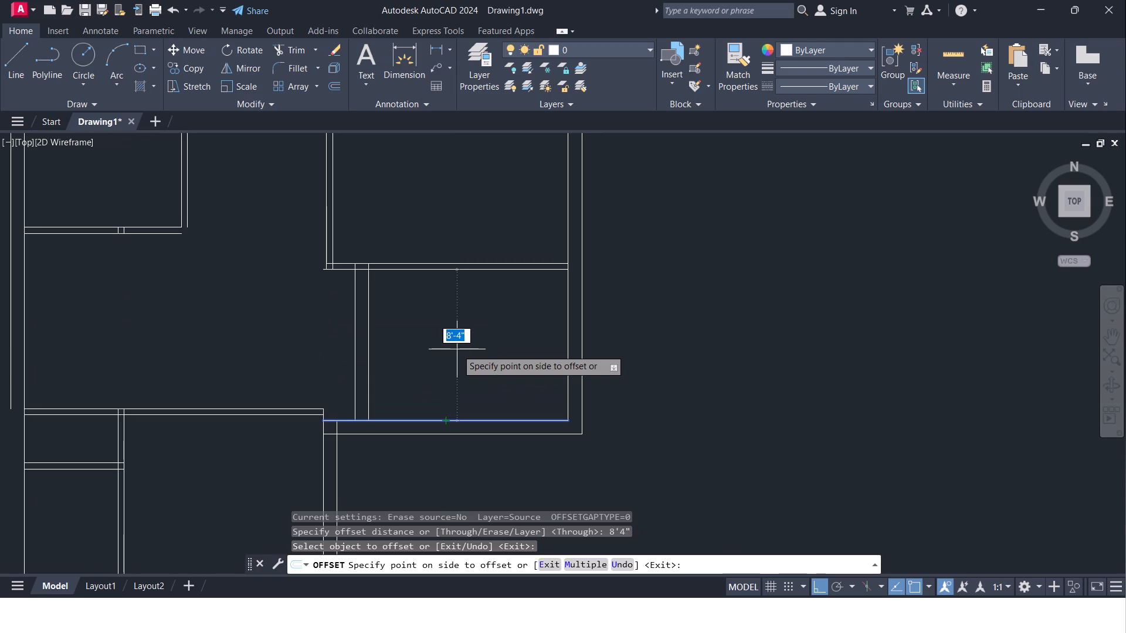
{"action": "key", "text": "Escape"}
Check the bottom-left block's large room height against 10' with an offset preview from its bottom wall's inner line.
{"action": "middle_click_drag", "start_coordinate": [457, 349], "coordinate": [515, 240]}
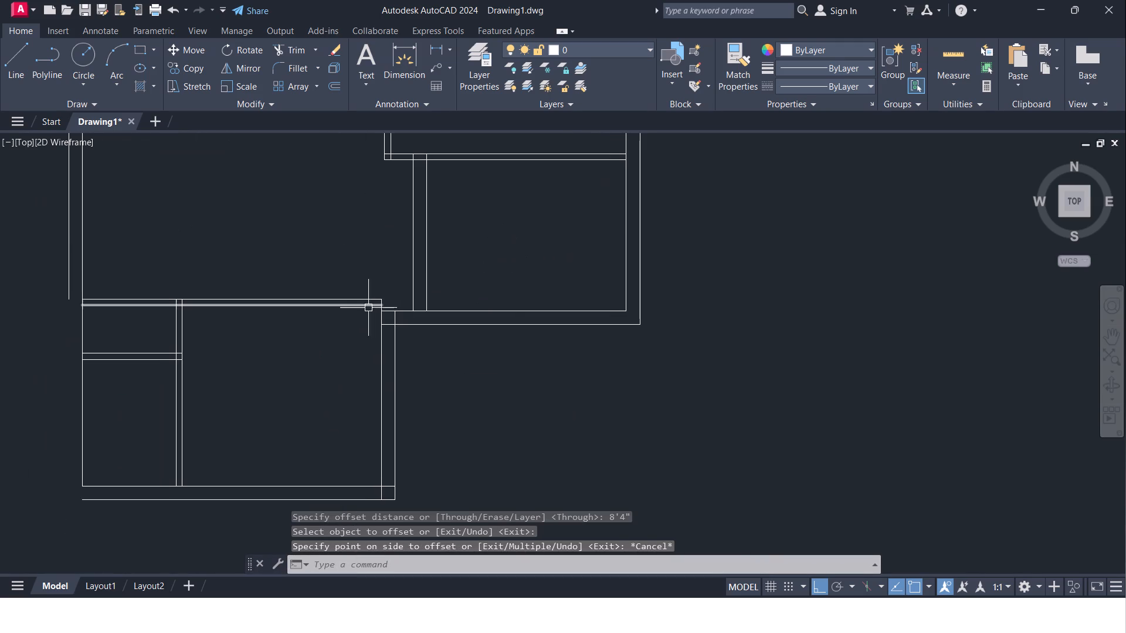
{"action": "key", "text": "o"}
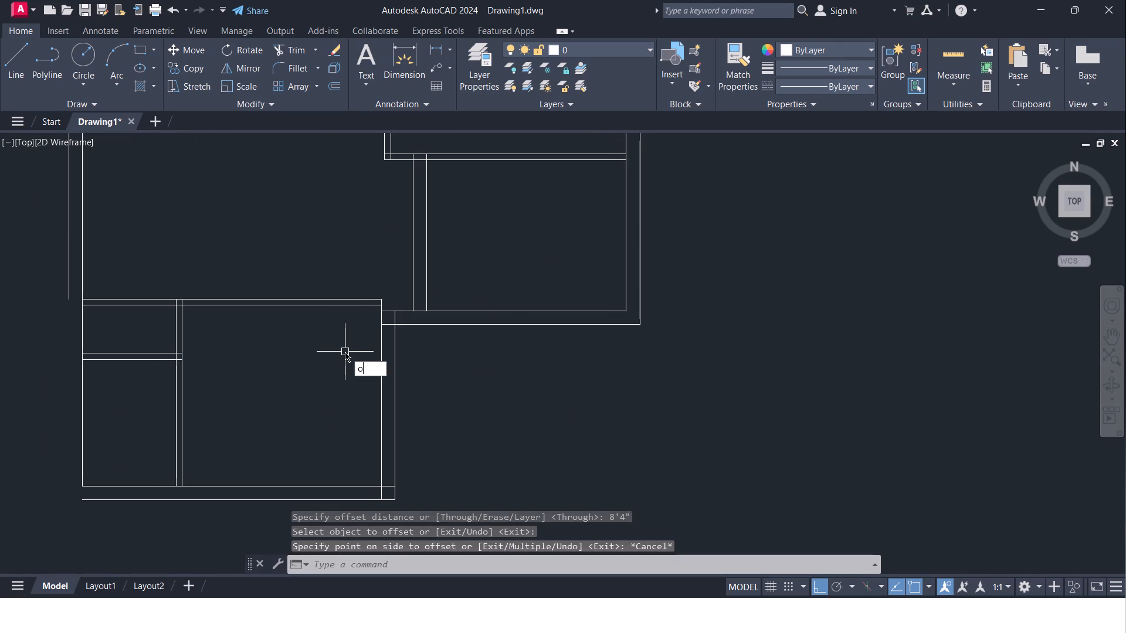
{"action": "key", "text": "Return"}
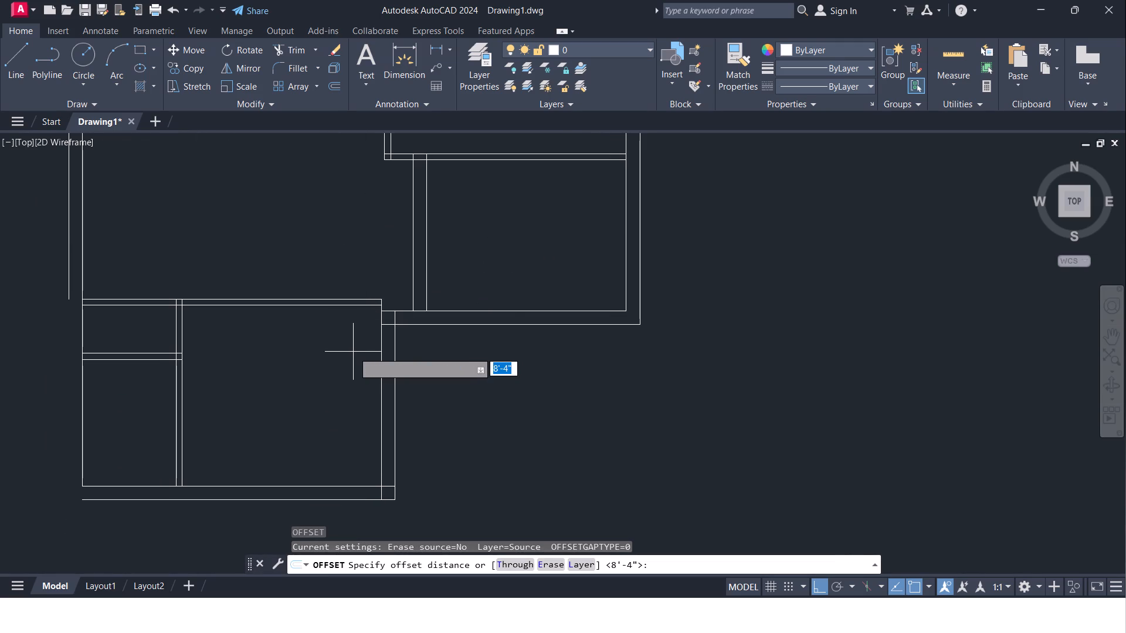
{"action": "type", "text": "10"}
{"action": "key", "text": "apostrophe"}
{"action": "key", "text": "Return"}
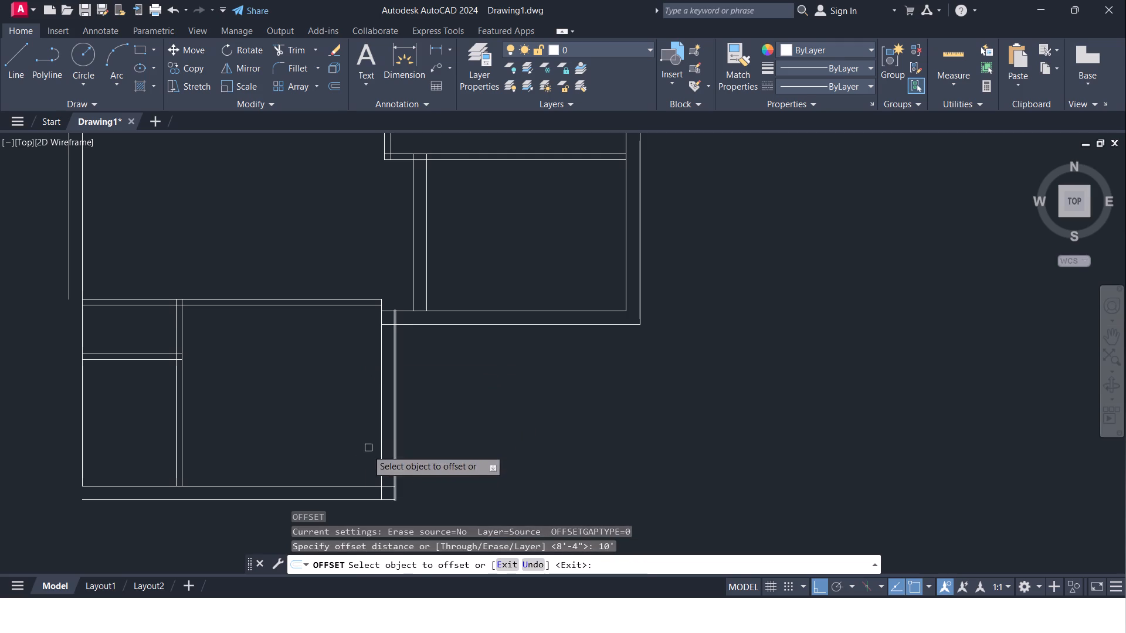
{"action": "left_click", "coordinate": [340, 485]}
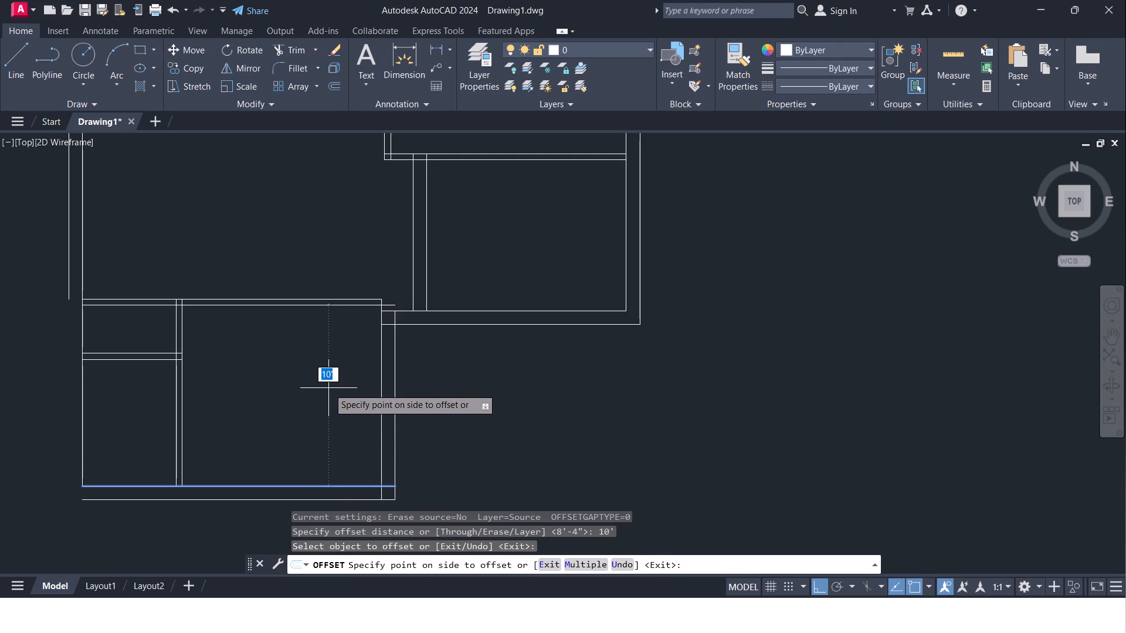
{"action": "key", "text": "Escape"}
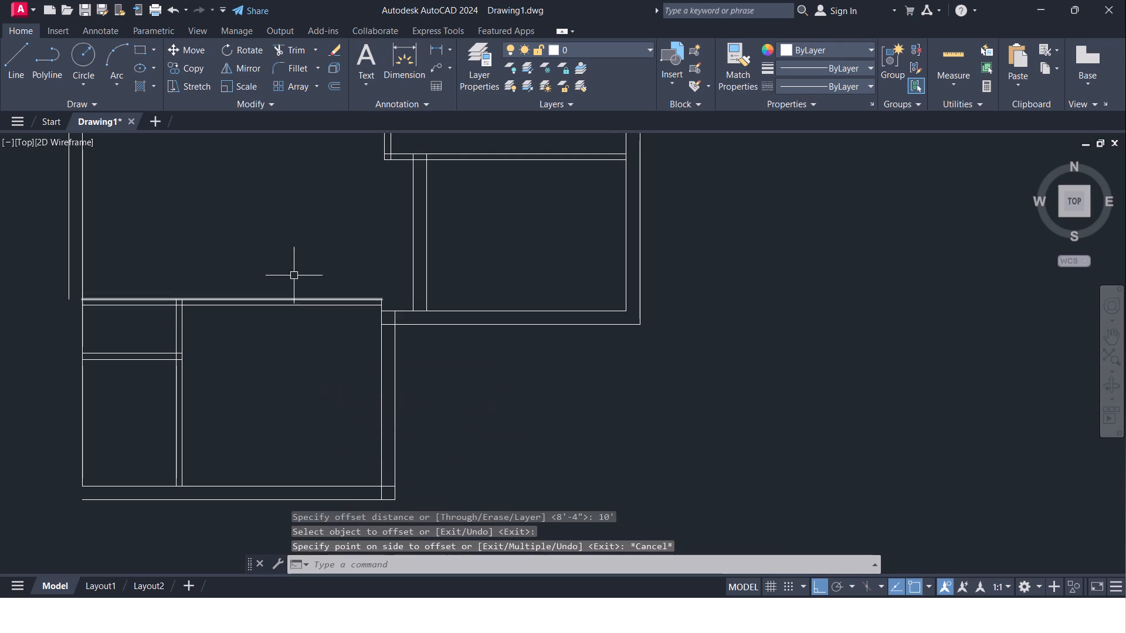
Check the central hall's height against 9'8" with an offset preview from the central horizontal partition's upper line.
{"action": "middle_click_drag", "start_coordinate": [287, 270], "coordinate": [284, 367]}
{"action": "key", "text": "o"}
{"action": "key", "text": "Return"}
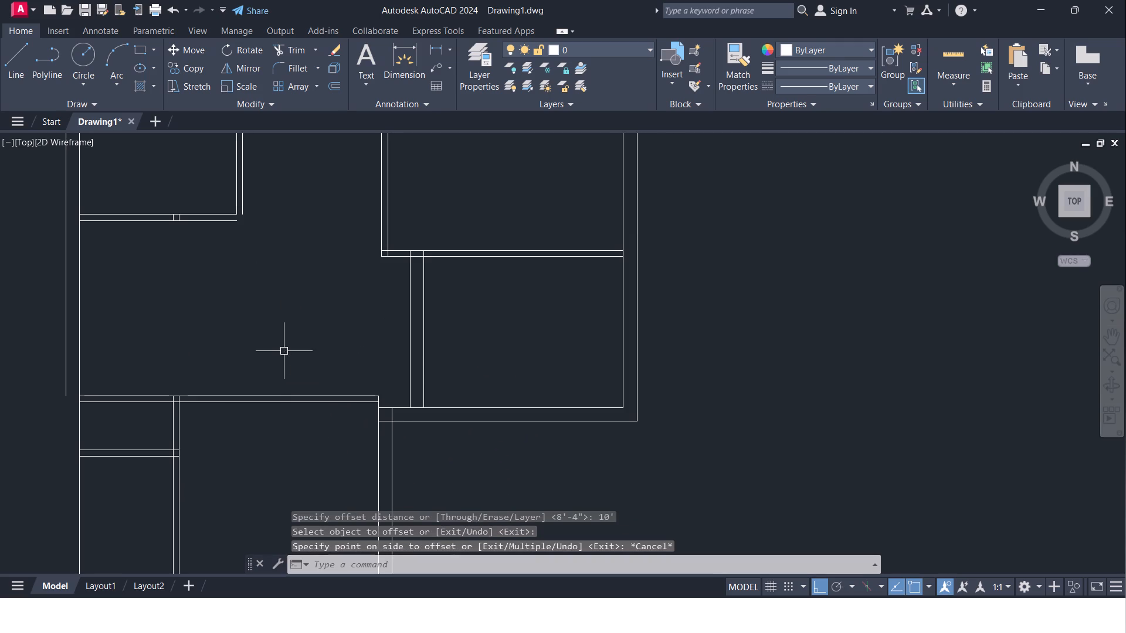
{"action": "key", "text": "9"}
{"action": "type", "text": "'8\""}
{"action": "key", "text": "Return"}
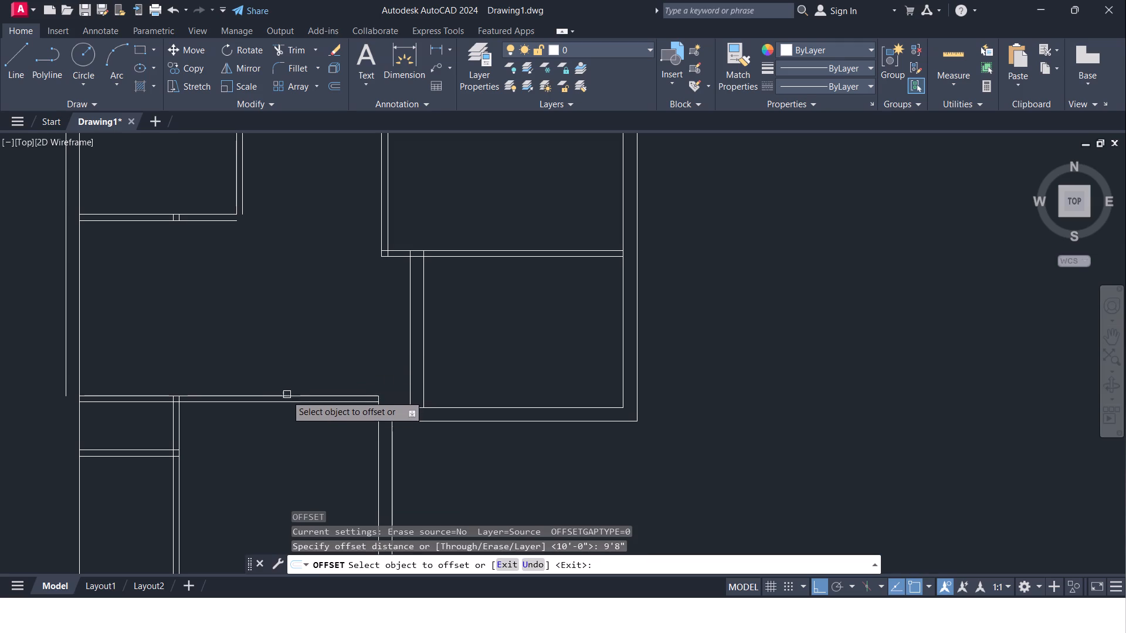
{"action": "left_click", "coordinate": [290, 392]}
{"action": "left_click", "coordinate": [290, 396]}
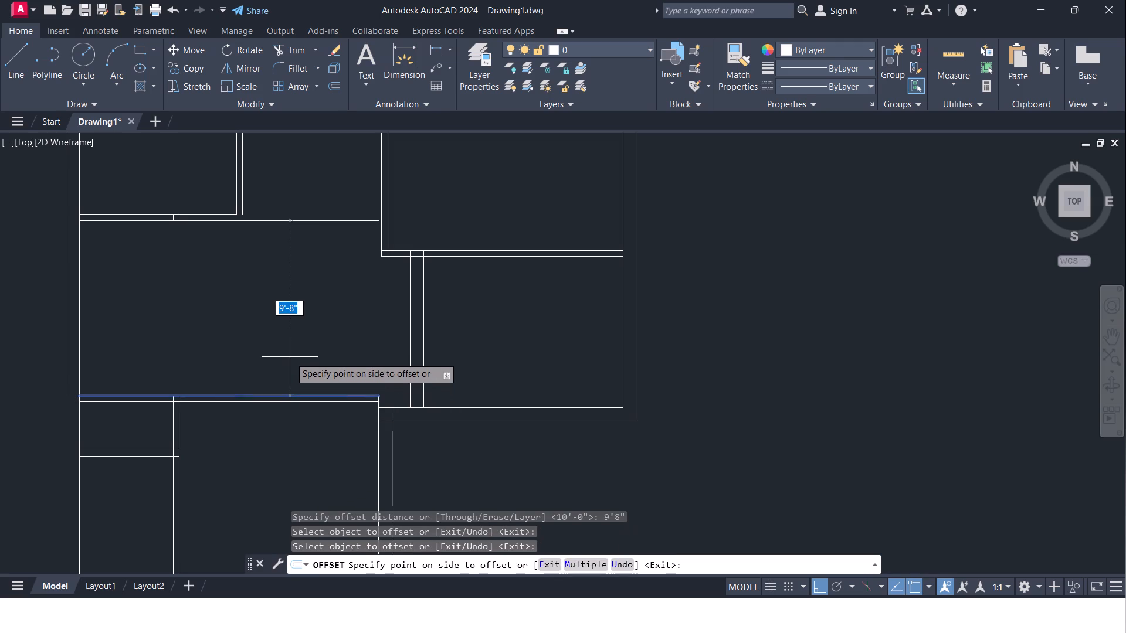
{"action": "key", "text": "Escape"}
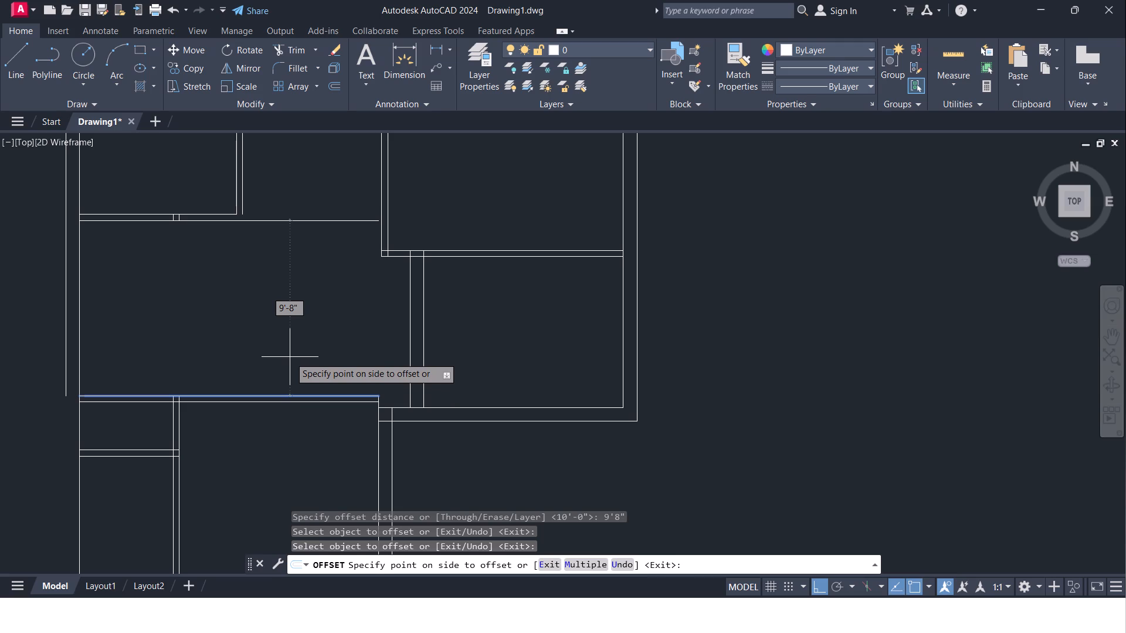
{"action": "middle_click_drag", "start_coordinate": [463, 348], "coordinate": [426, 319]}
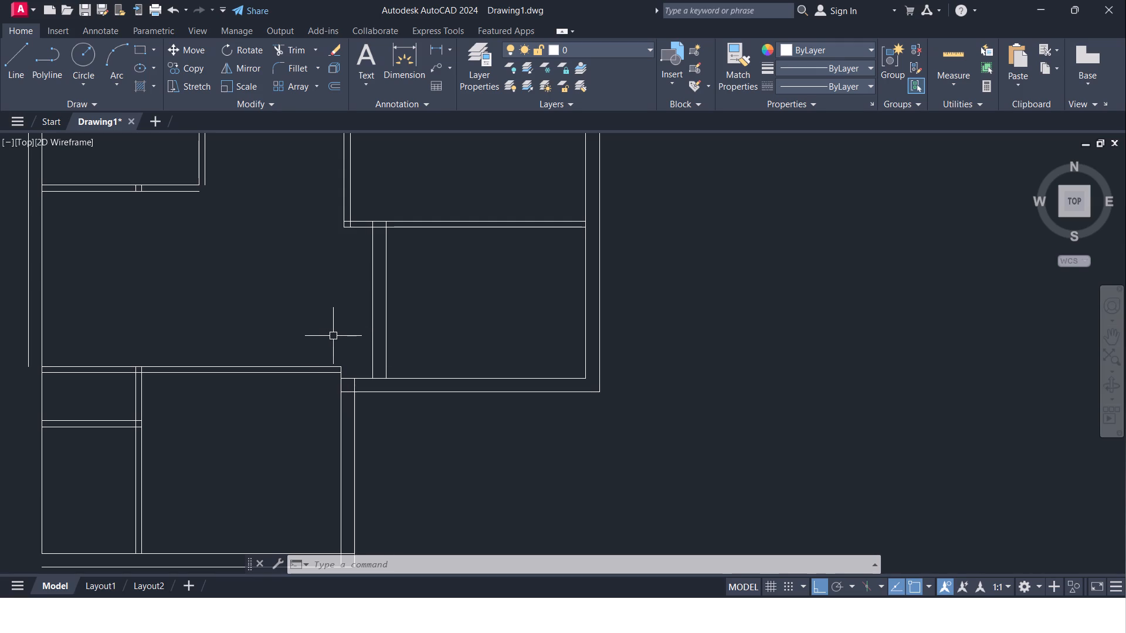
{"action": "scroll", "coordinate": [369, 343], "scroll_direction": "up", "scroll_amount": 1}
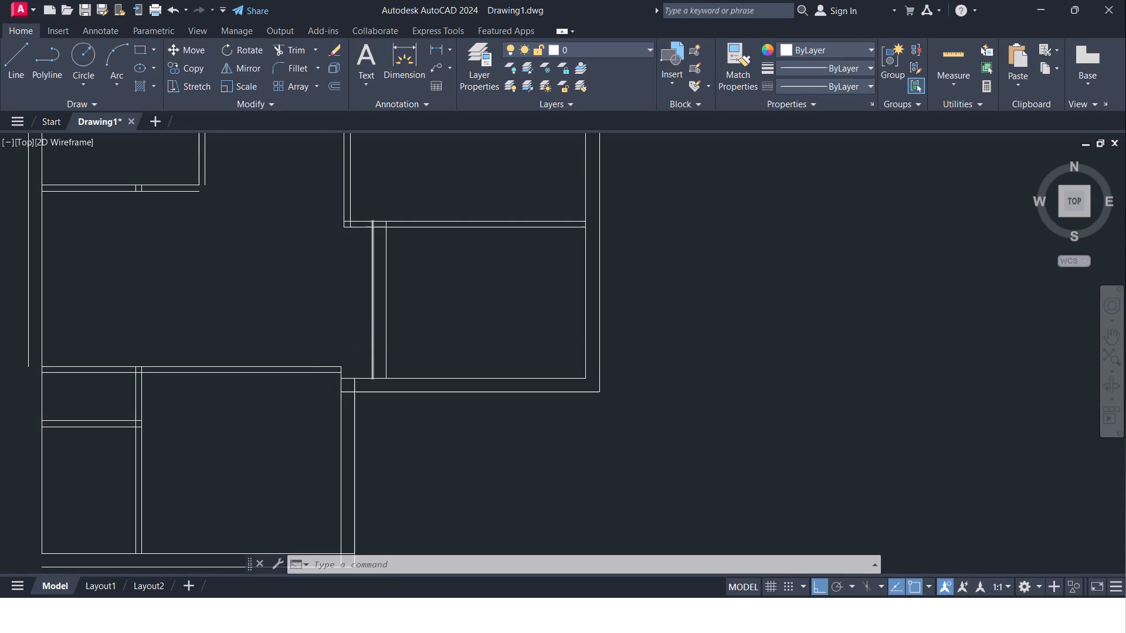
Trim the bottom wall's inner line on both sides of the lower-right room's 9" vertical wall.
{"action": "middle_click", "coordinate": [369, 343]}
{"action": "key", "text": "Escape"}
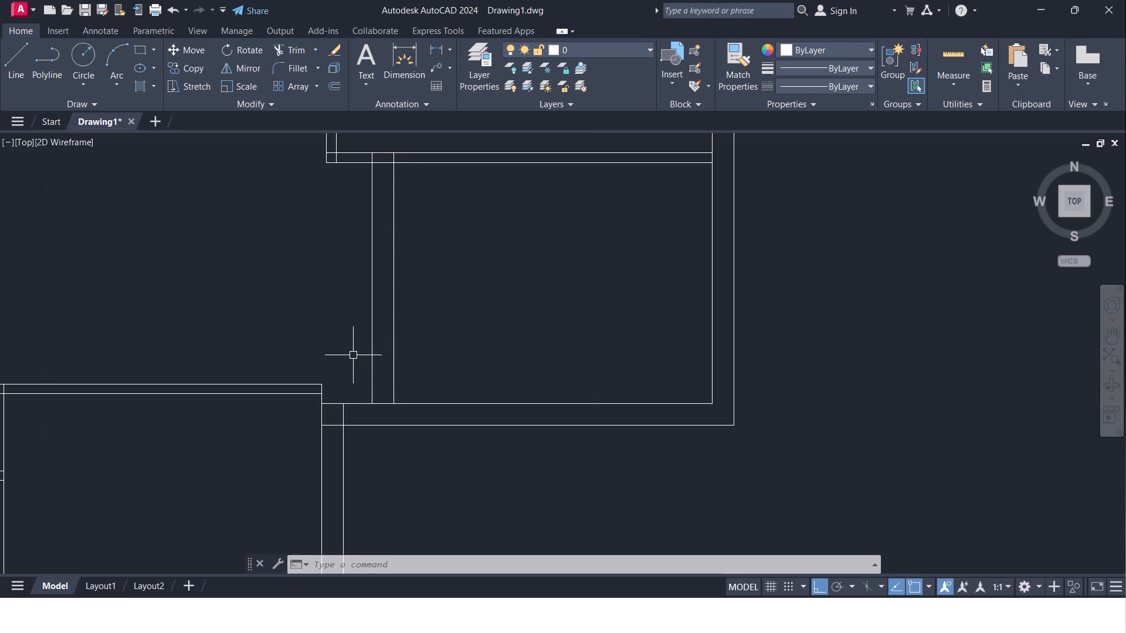
{"action": "type", "text": "tr"}
{"action": "key", "text": "Return"}
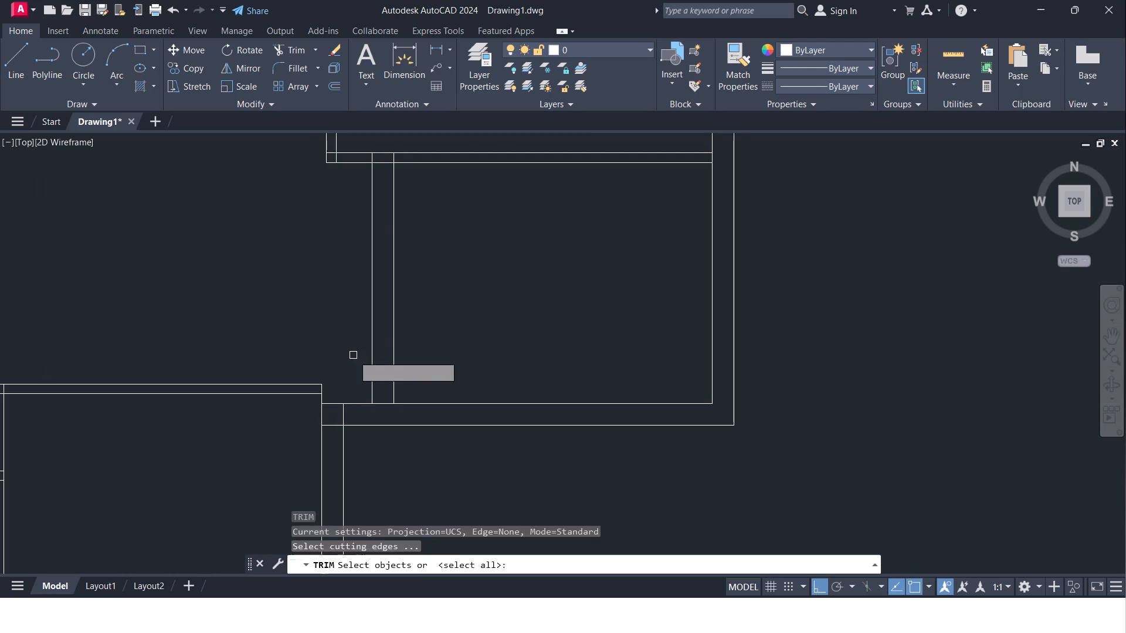
{"action": "key", "text": "Return"}
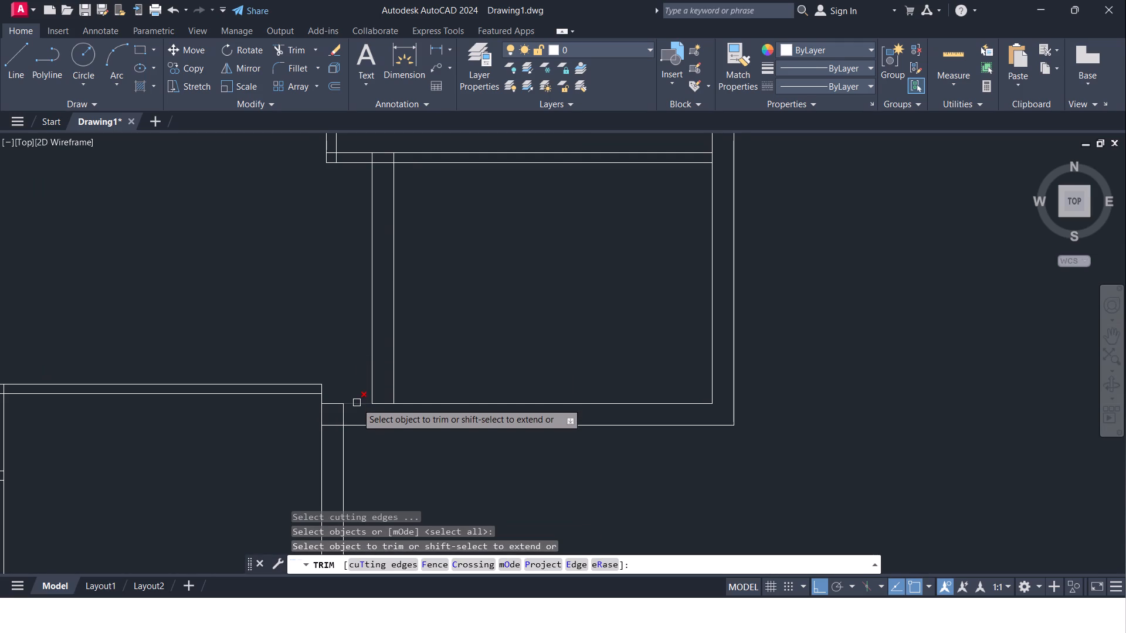
{"action": "left_click", "coordinate": [356, 405]}
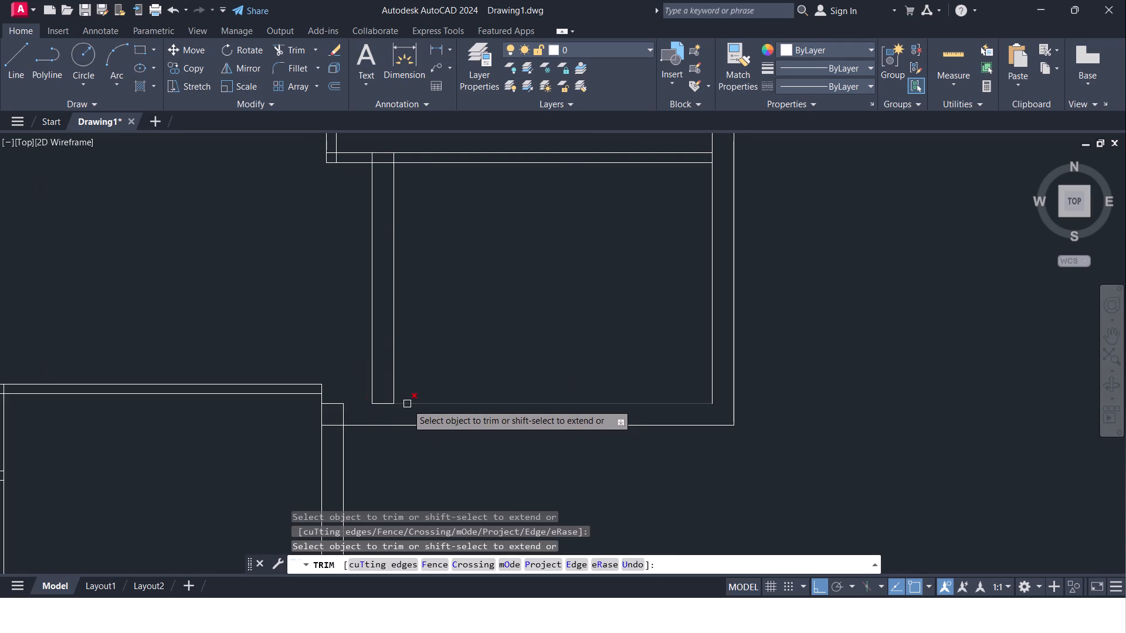
{"action": "left_click", "coordinate": [407, 404]}
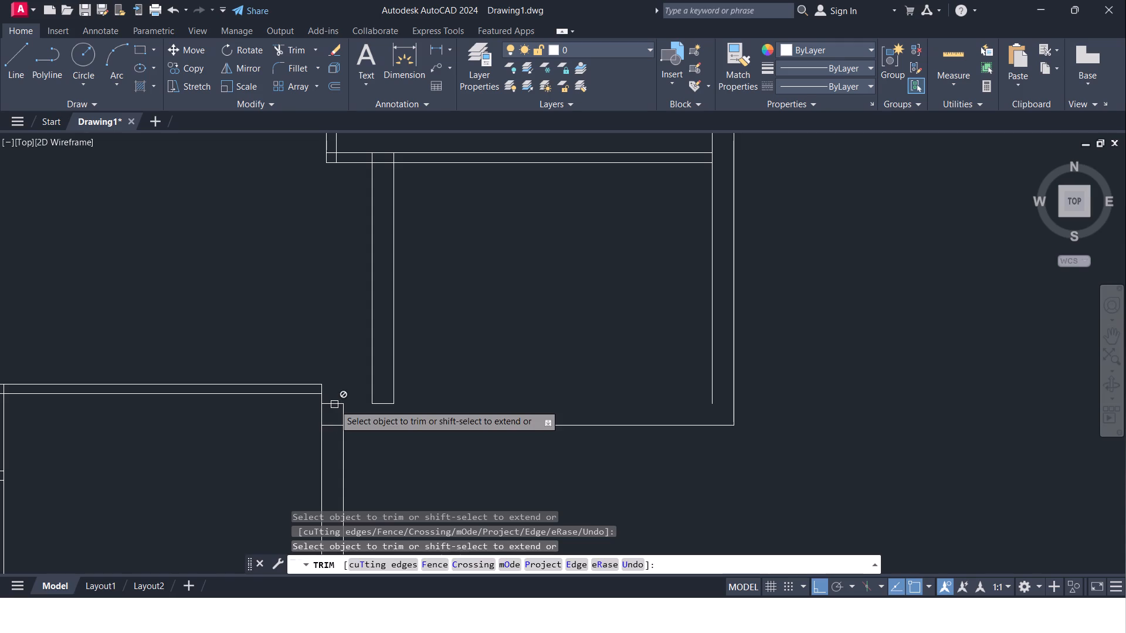
{"action": "key", "text": "Escape"}
{"action": "key", "text": "Escape"}
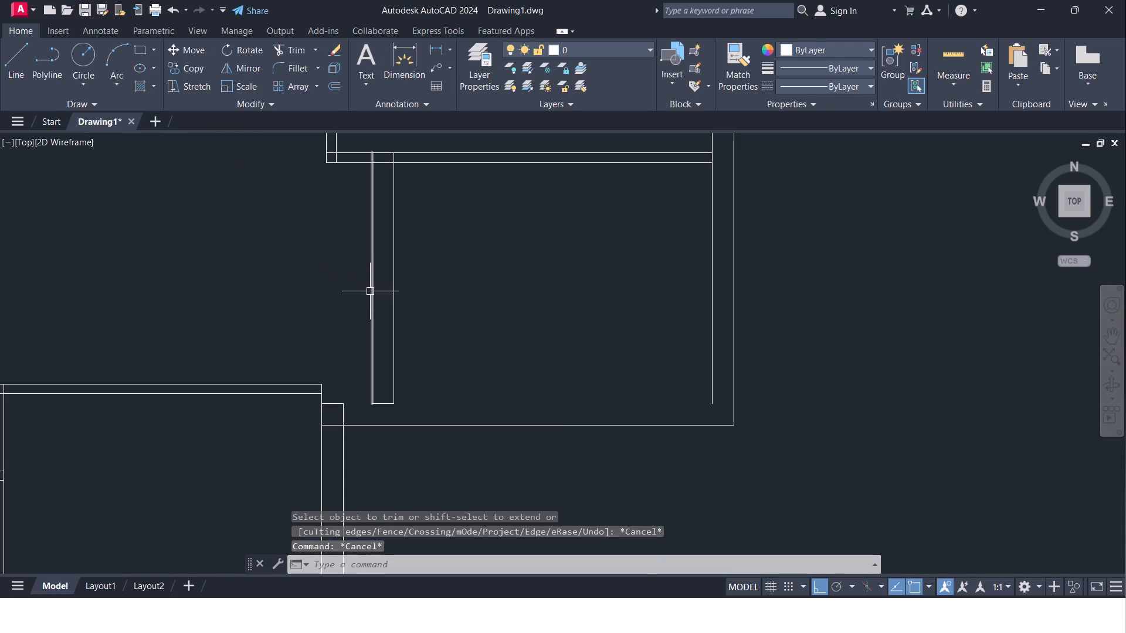
{"action": "key", "text": "Escape"}
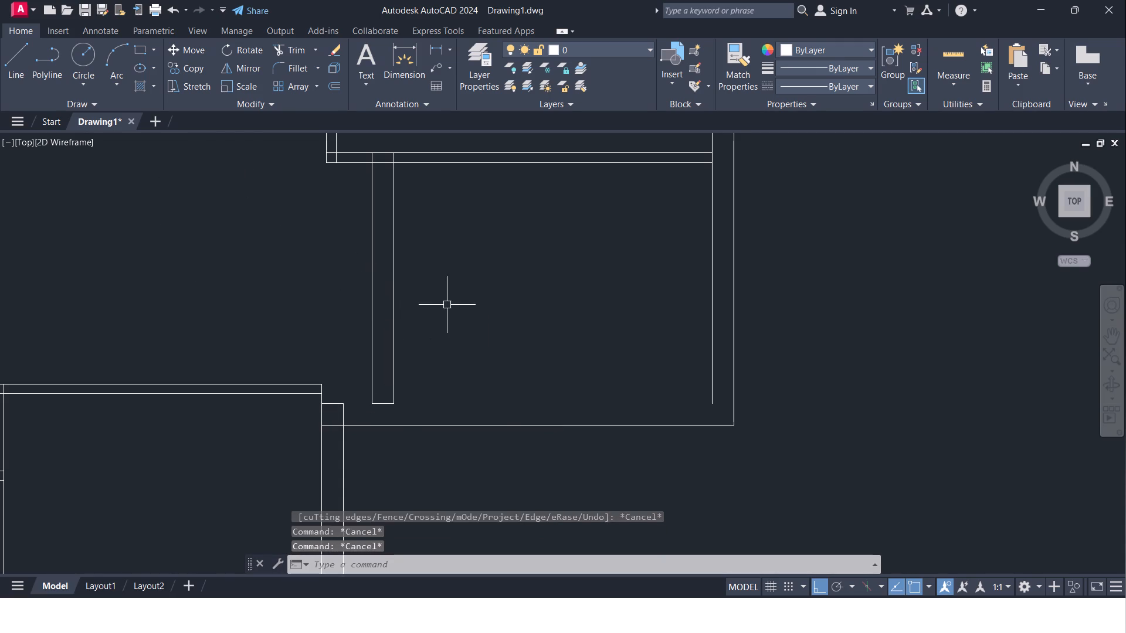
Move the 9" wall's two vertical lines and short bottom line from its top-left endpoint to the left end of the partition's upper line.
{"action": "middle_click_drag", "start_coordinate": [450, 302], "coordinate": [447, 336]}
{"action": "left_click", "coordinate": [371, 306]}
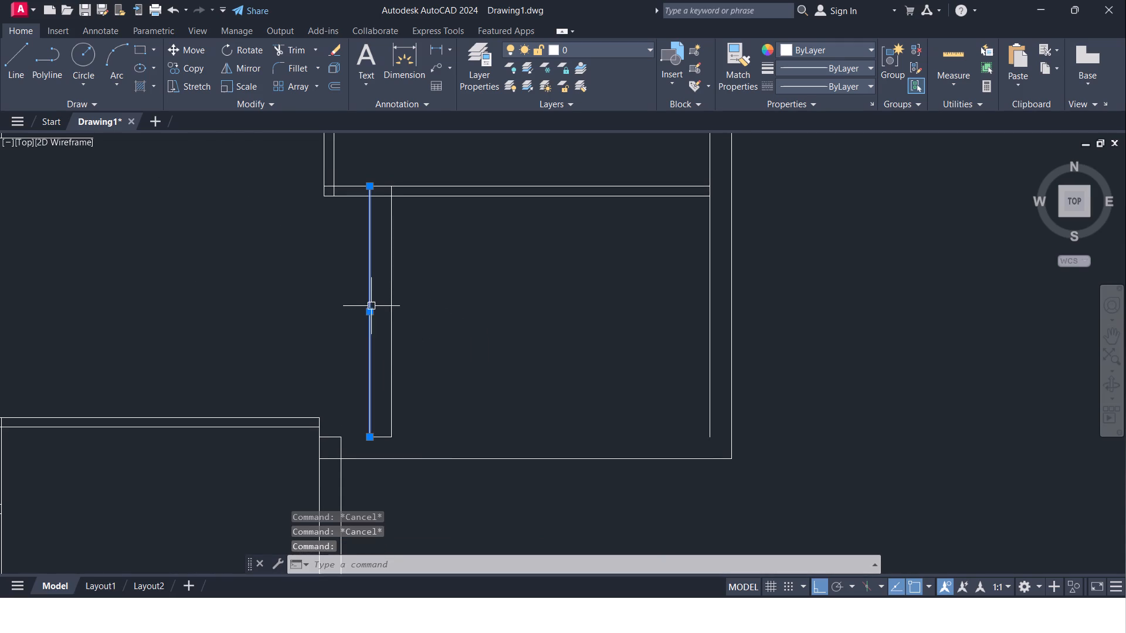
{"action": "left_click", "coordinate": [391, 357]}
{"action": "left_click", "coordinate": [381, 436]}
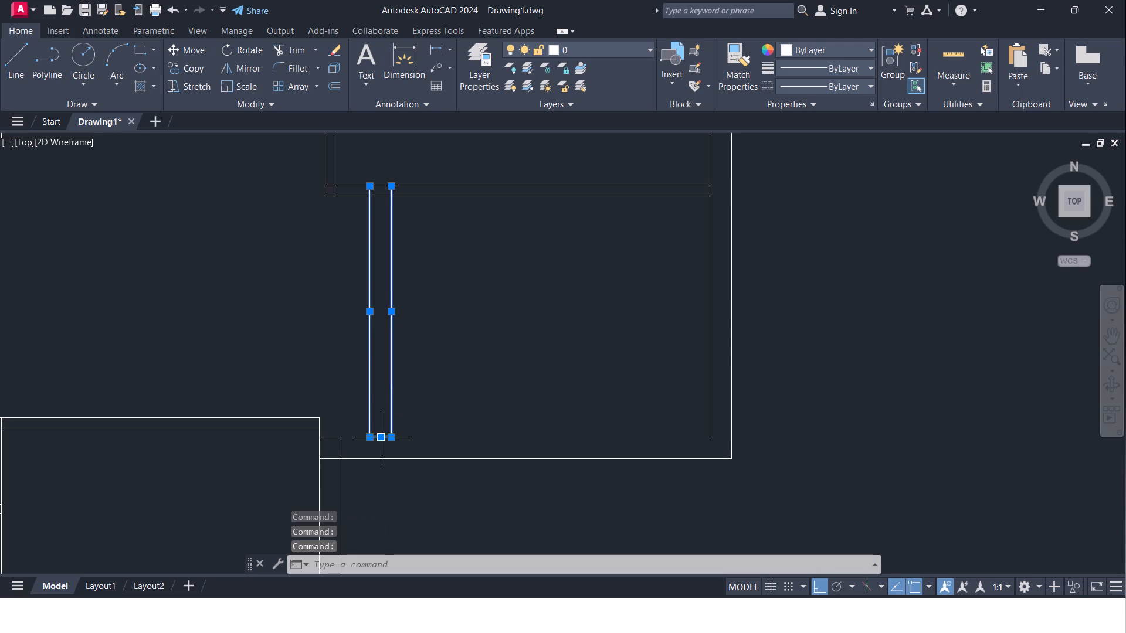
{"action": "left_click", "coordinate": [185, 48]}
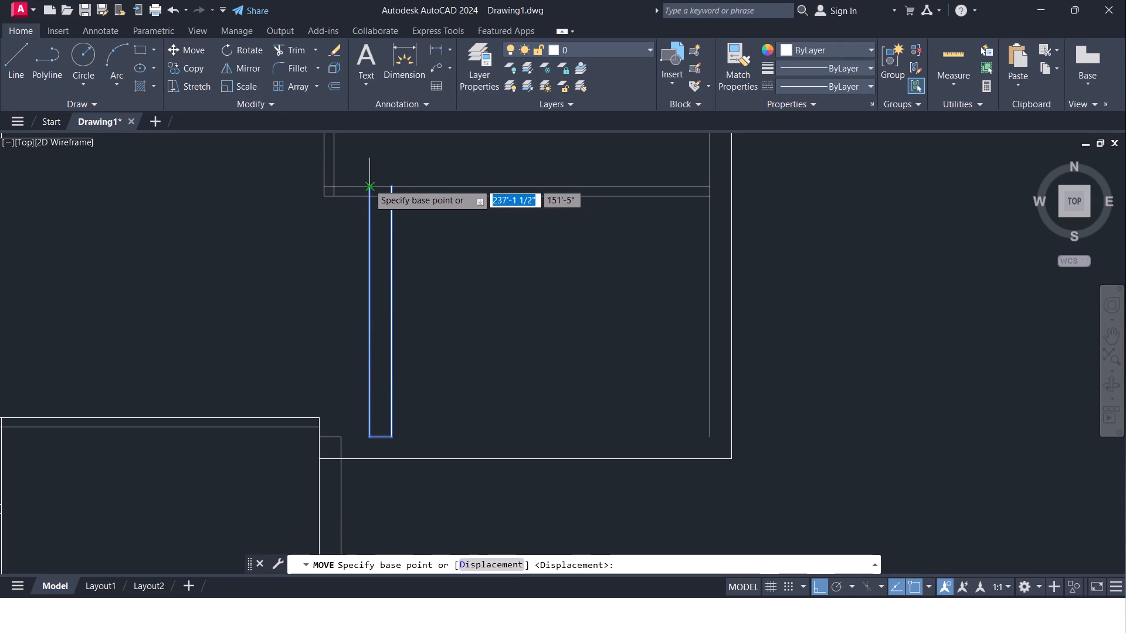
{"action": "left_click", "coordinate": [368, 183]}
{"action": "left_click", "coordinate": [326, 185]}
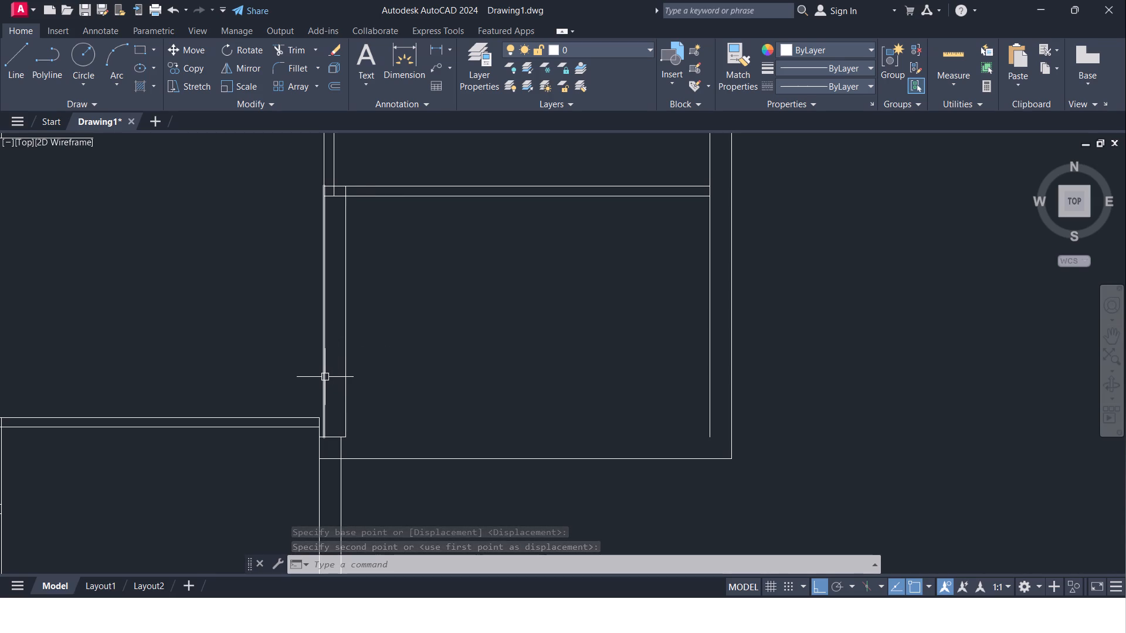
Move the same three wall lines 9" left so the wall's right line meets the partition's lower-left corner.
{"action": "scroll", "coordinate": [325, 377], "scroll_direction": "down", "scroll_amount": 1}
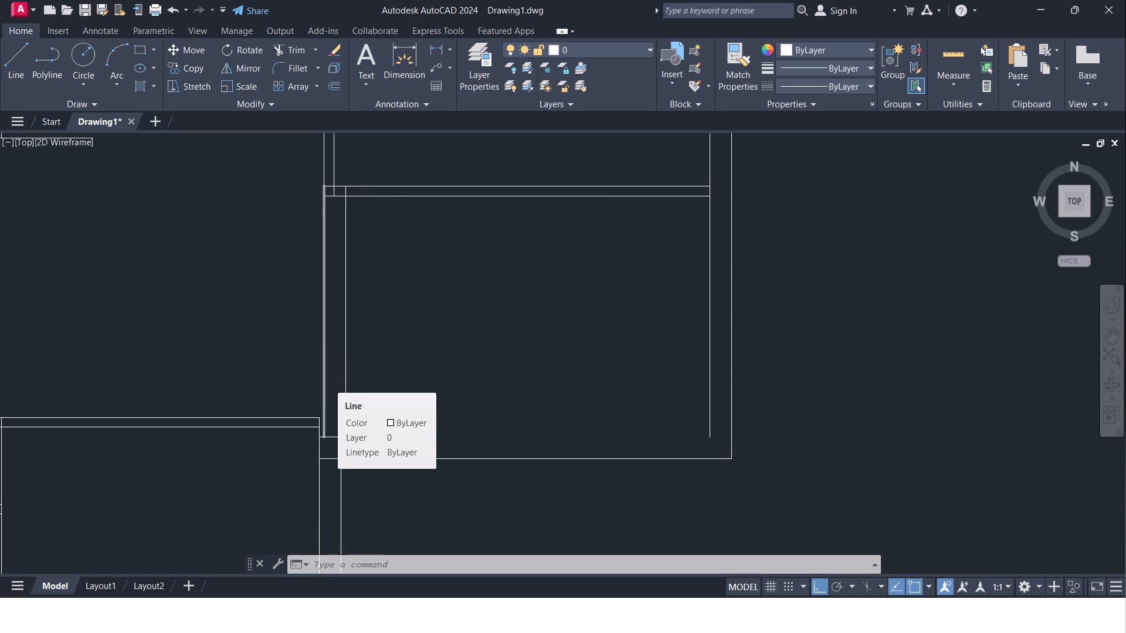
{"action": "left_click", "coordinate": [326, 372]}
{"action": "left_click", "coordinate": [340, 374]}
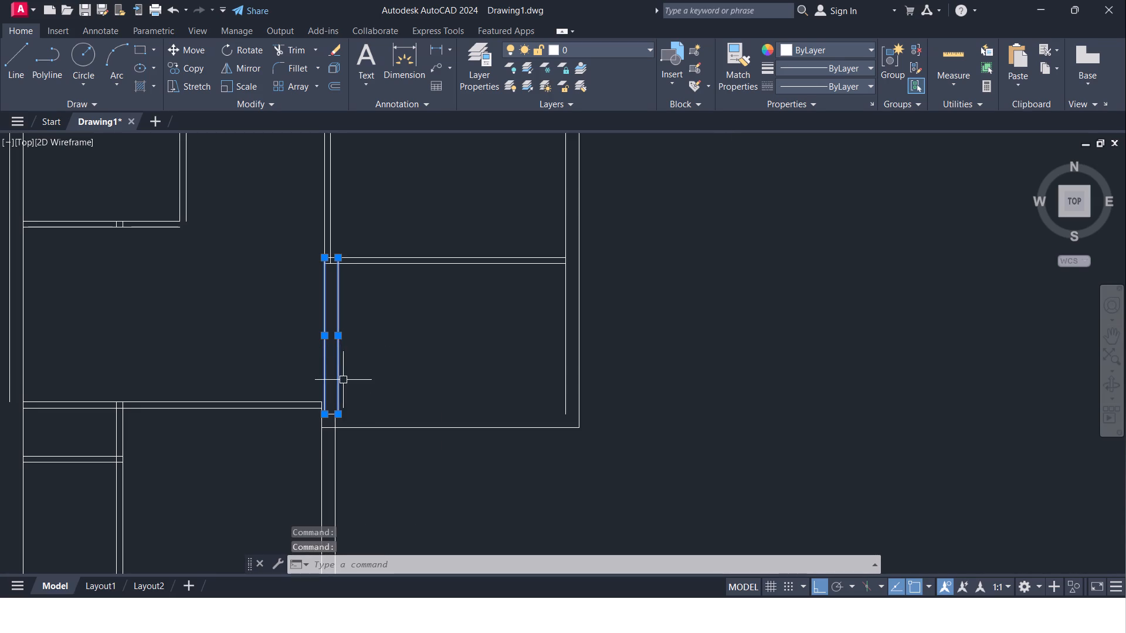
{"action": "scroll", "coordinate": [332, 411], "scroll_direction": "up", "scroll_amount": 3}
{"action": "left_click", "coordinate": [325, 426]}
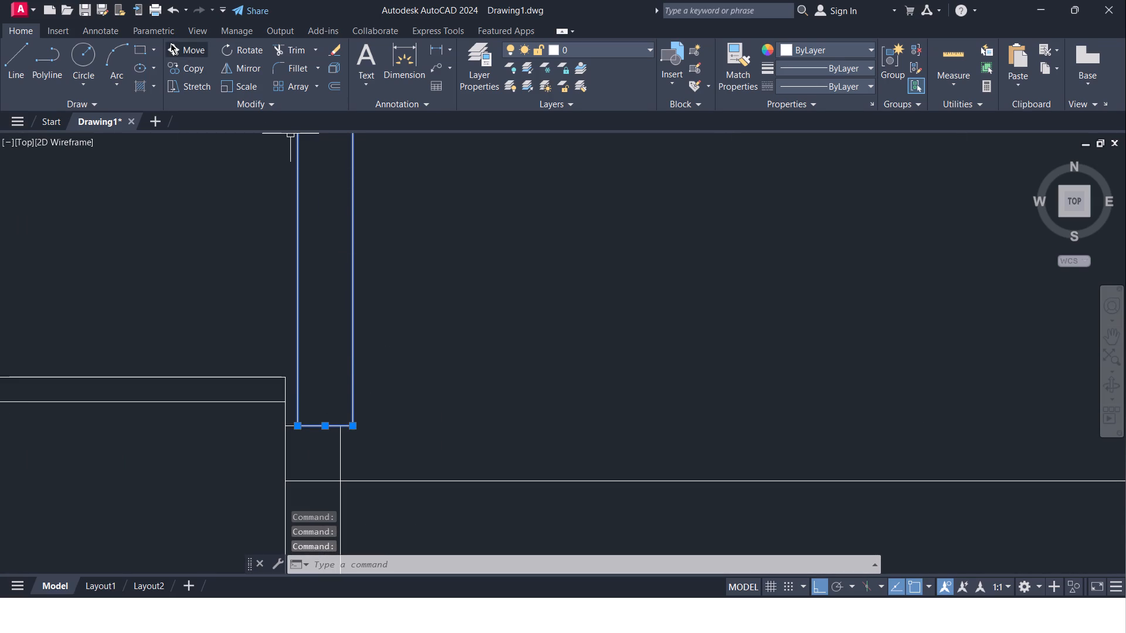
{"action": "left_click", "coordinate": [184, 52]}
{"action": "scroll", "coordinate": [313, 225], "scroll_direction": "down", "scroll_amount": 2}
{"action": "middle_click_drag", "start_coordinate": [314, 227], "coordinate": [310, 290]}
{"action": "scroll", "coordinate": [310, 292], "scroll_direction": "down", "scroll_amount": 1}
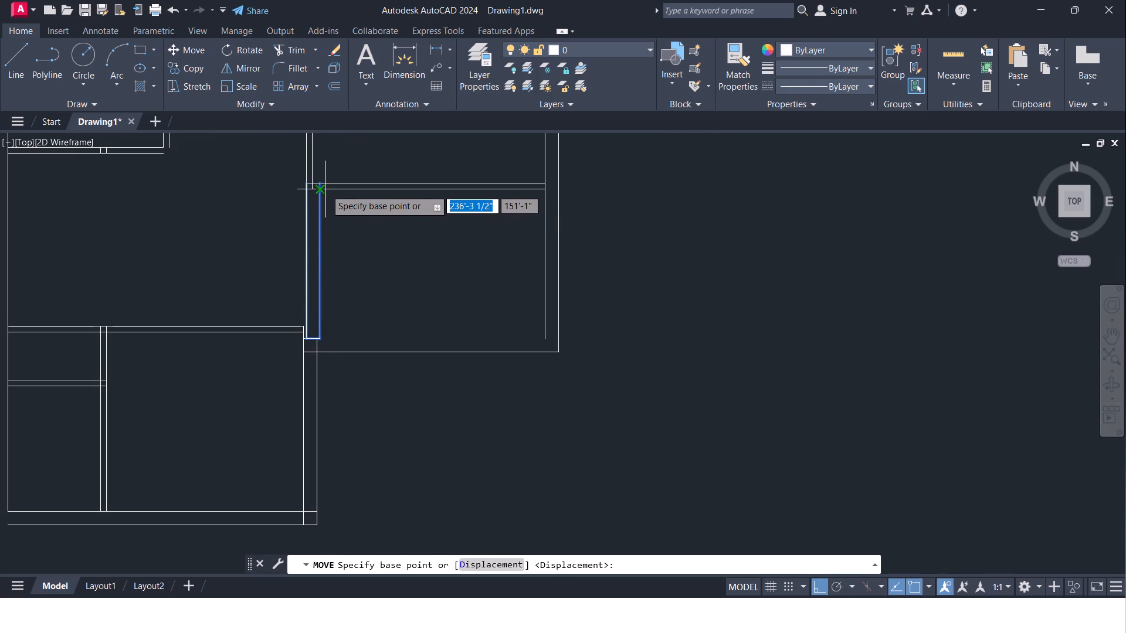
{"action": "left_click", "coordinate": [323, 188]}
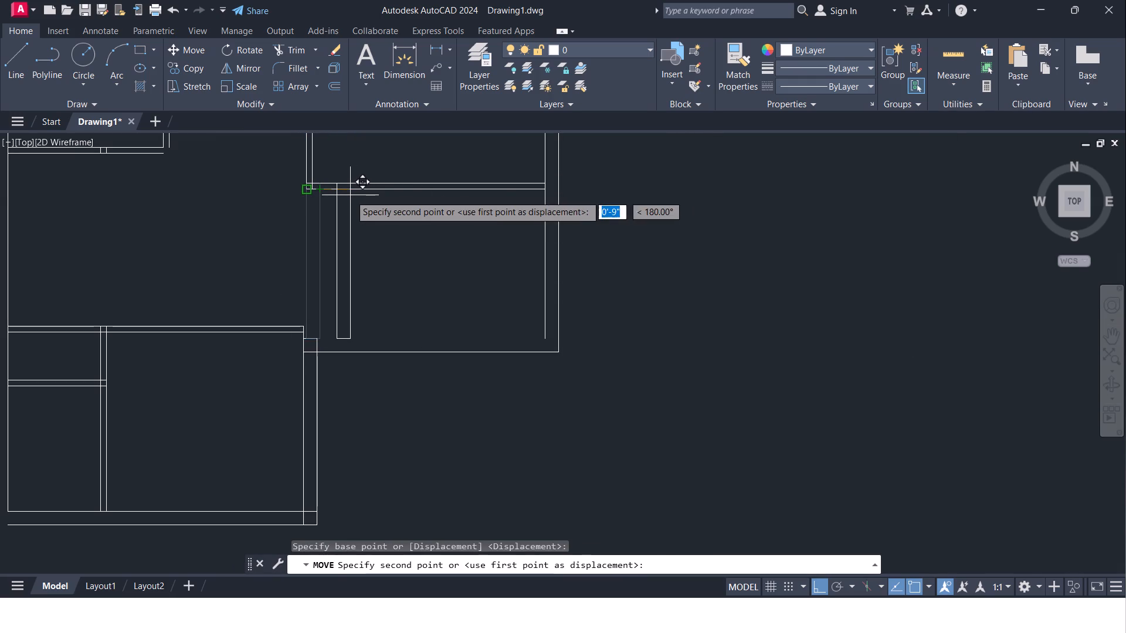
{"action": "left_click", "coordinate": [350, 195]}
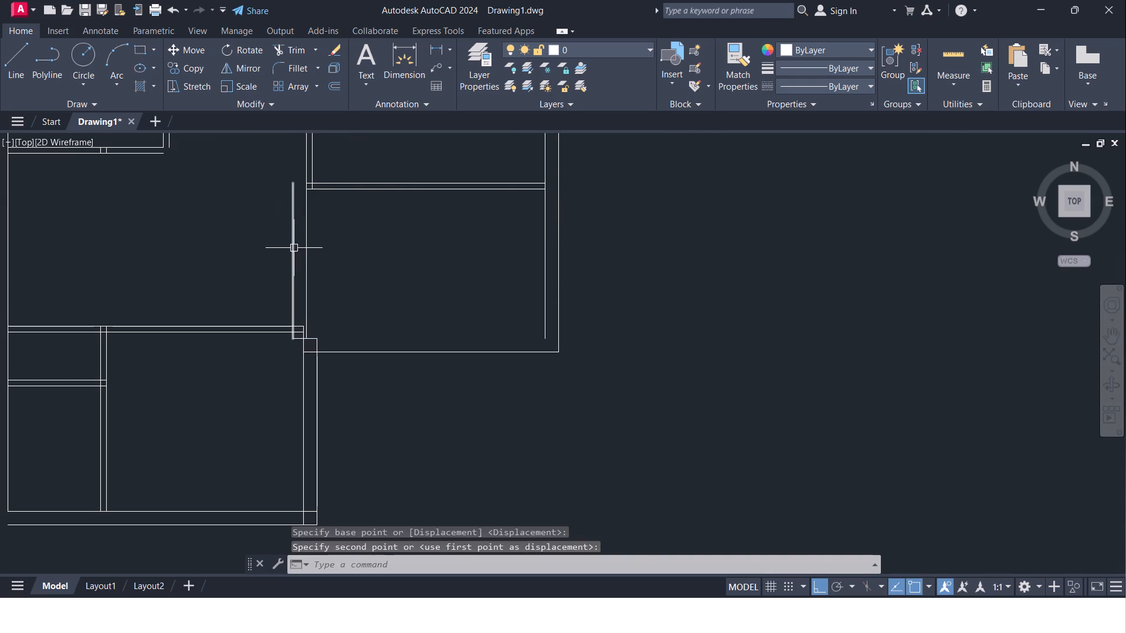
Erase both vertical lines of the relocated 9" wall.
{"action": "left_click", "coordinate": [294, 248]}
{"action": "left_click", "coordinate": [308, 267]}
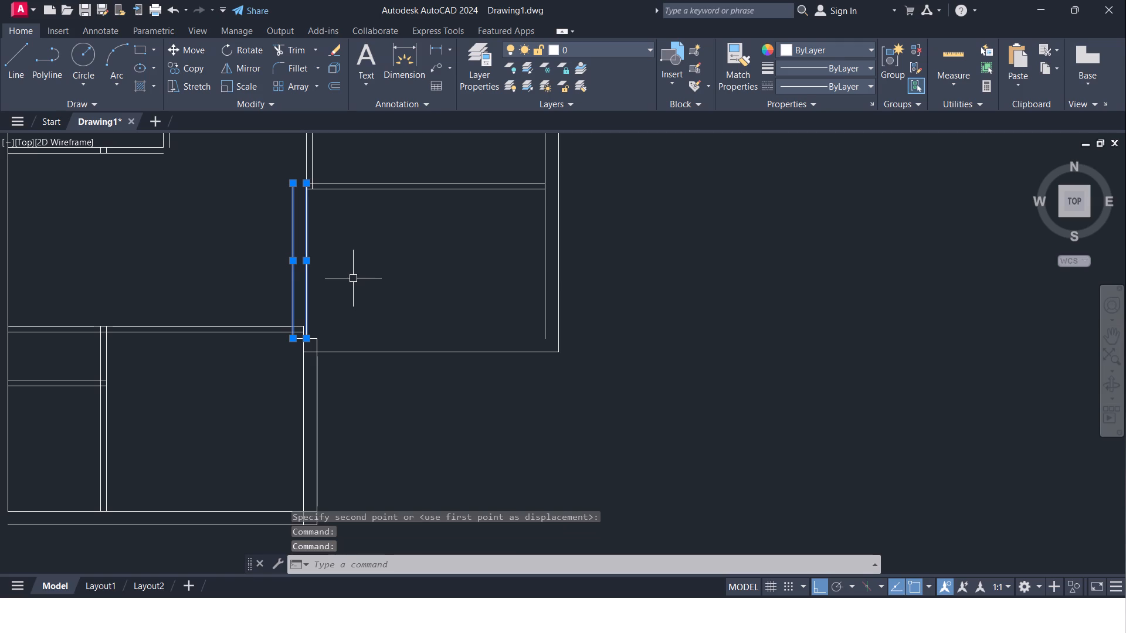
{"action": "key", "text": "Delete"}
Erase the lower-right room's outer bottom line and the inner and outer lines of the right exterior wall.
{"action": "scroll", "coordinate": [340, 372], "scroll_direction": "down", "scroll_amount": 3}
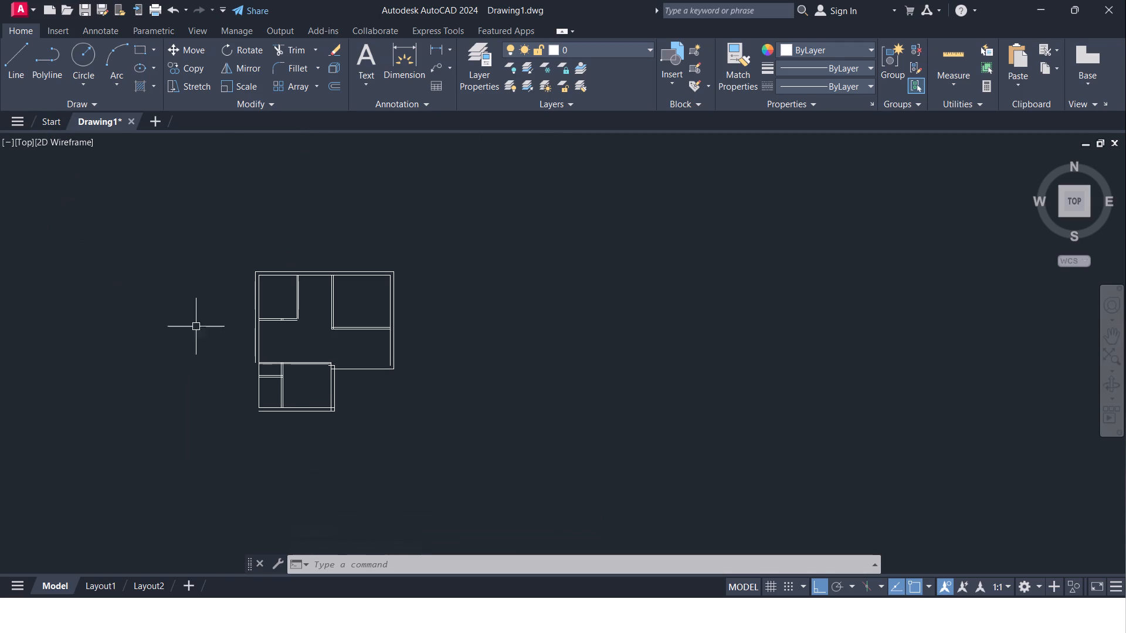
{"action": "scroll", "coordinate": [347, 375], "scroll_direction": "up", "scroll_amount": 4}
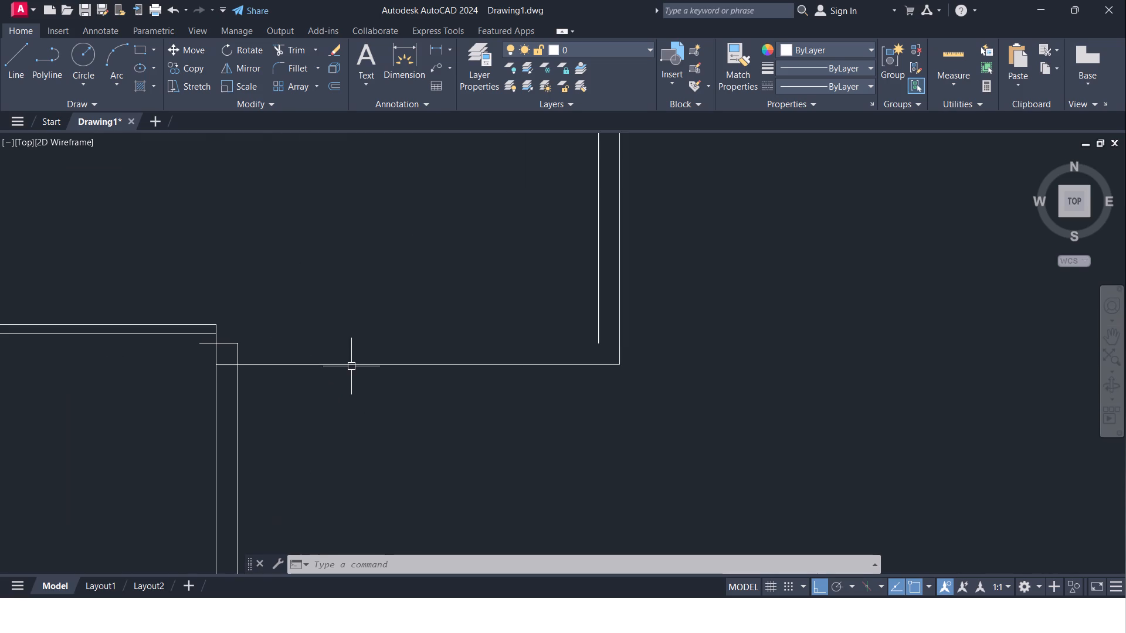
{"action": "left_click", "coordinate": [351, 363]}
{"action": "left_click", "coordinate": [601, 297]}
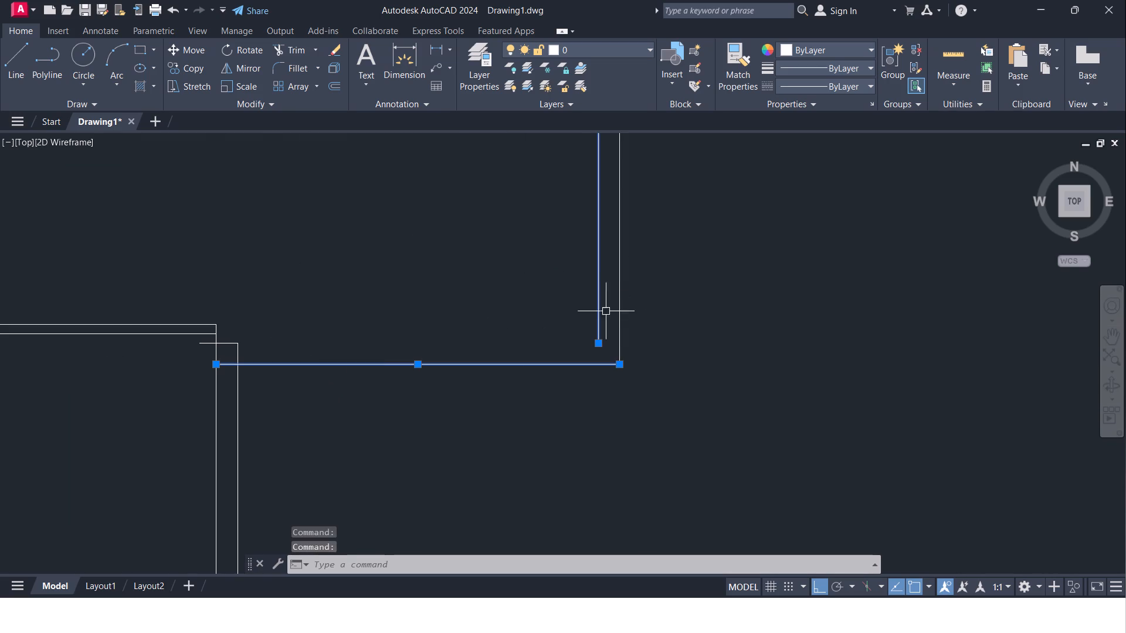
{"action": "left_click", "coordinate": [622, 304]}
{"action": "key", "text": "Delete"}
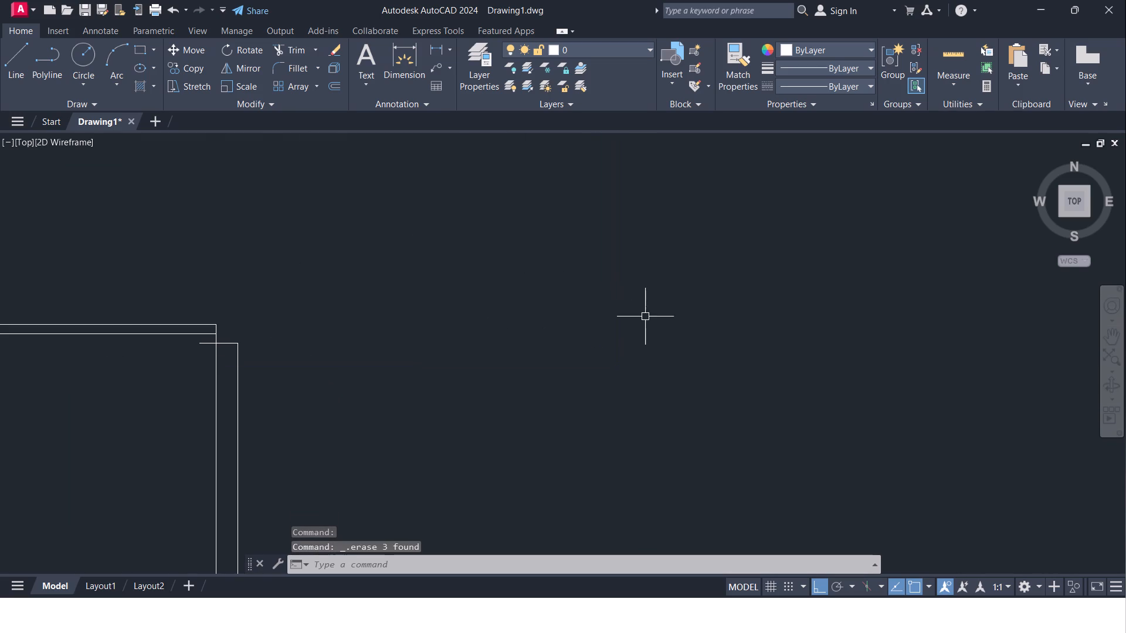
Erase the leftover short horizontal lines at the top of the bottom-left block's right wall.
{"action": "scroll", "coordinate": [651, 318], "scroll_direction": "down", "scroll_amount": 3}
{"action": "scroll", "coordinate": [550, 342], "scroll_direction": "up", "scroll_amount": 3}
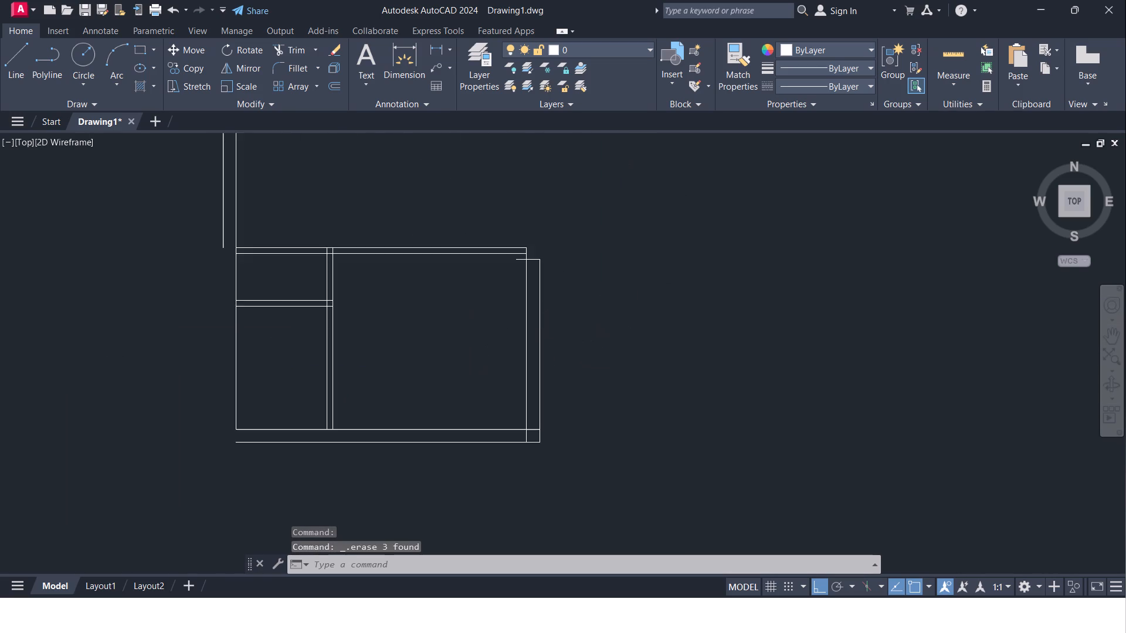
{"action": "left_click", "coordinate": [521, 208]}
{"action": "key", "text": "Delete"}
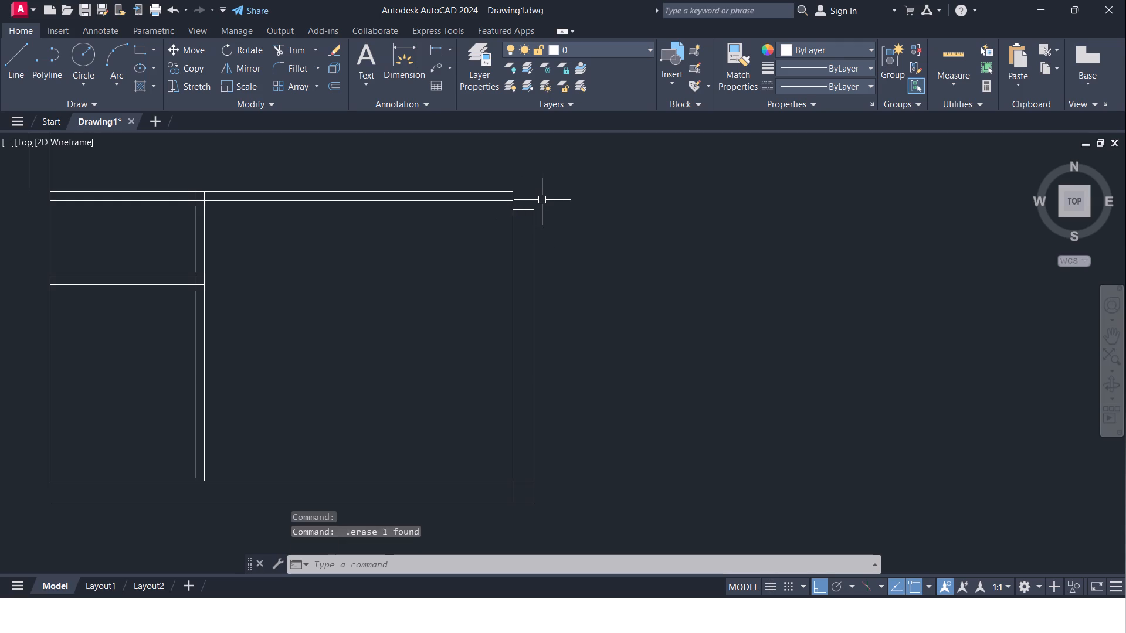
{"action": "left_click", "coordinate": [525, 209]}
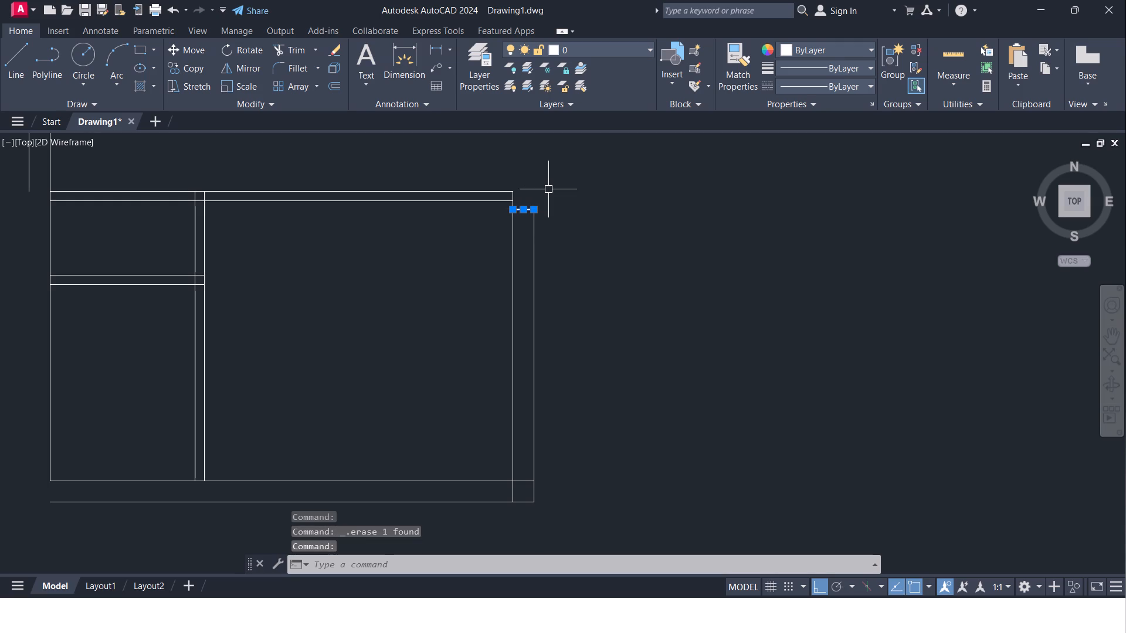
{"action": "key", "text": "Delete"}
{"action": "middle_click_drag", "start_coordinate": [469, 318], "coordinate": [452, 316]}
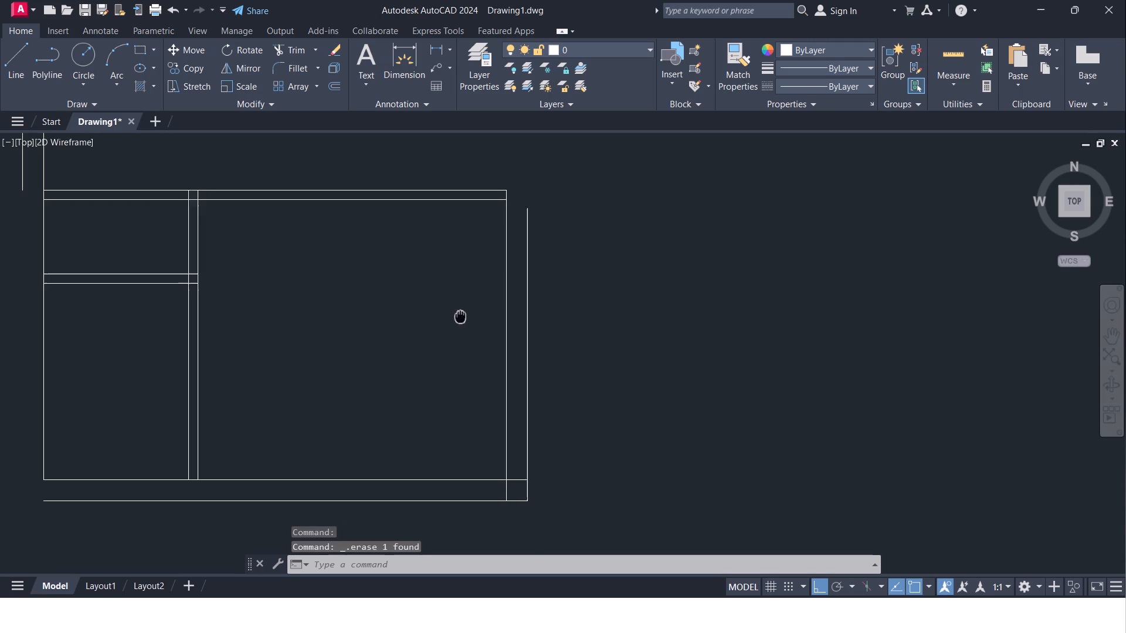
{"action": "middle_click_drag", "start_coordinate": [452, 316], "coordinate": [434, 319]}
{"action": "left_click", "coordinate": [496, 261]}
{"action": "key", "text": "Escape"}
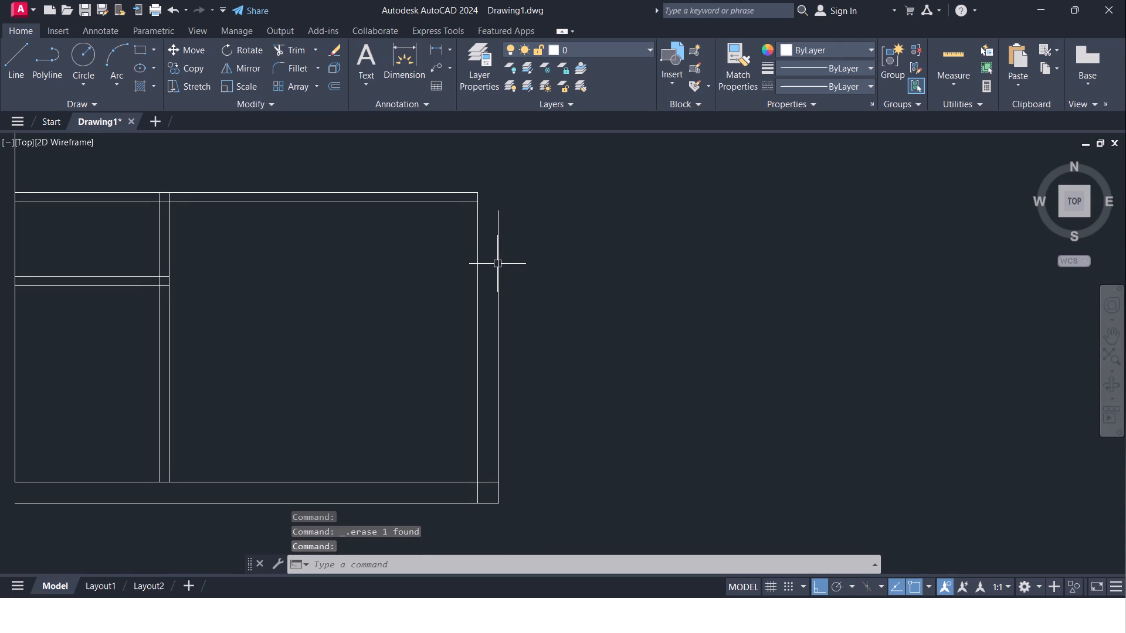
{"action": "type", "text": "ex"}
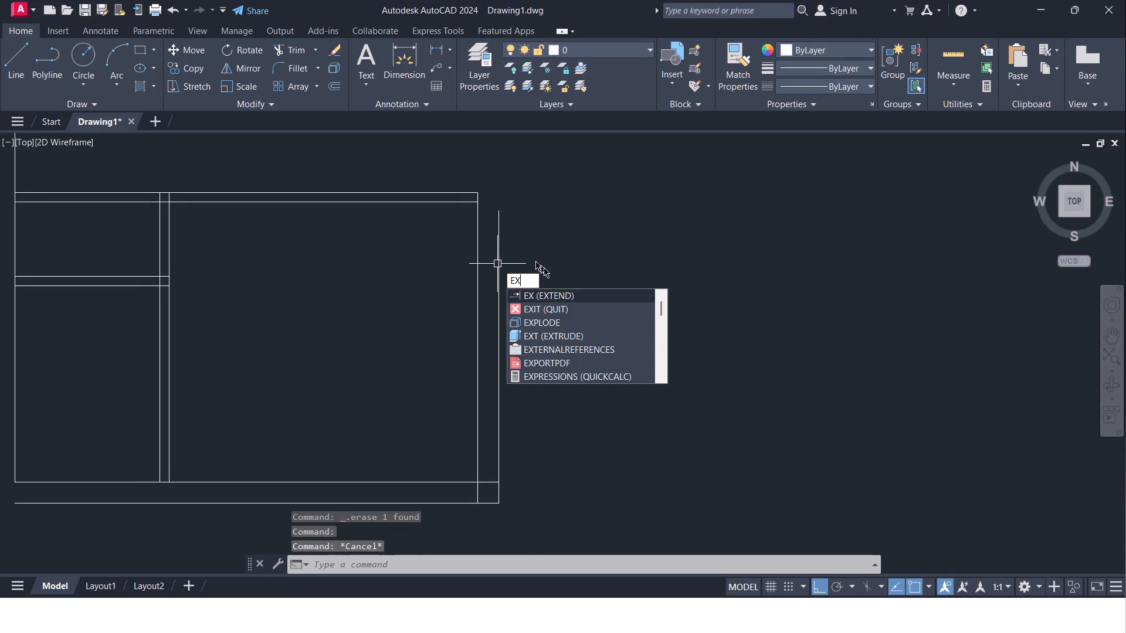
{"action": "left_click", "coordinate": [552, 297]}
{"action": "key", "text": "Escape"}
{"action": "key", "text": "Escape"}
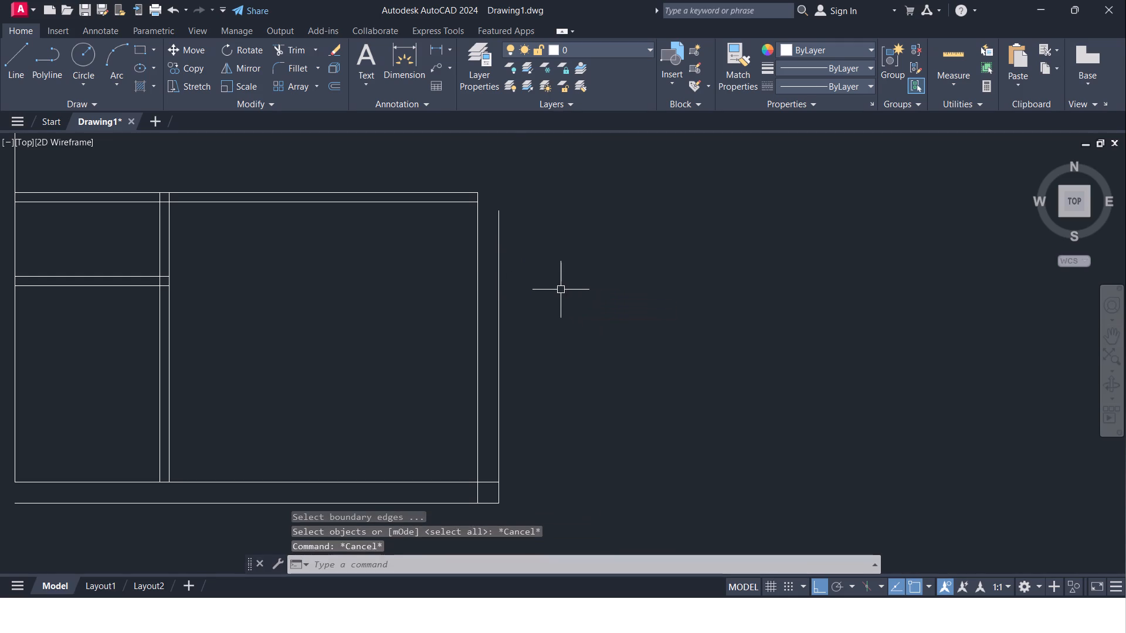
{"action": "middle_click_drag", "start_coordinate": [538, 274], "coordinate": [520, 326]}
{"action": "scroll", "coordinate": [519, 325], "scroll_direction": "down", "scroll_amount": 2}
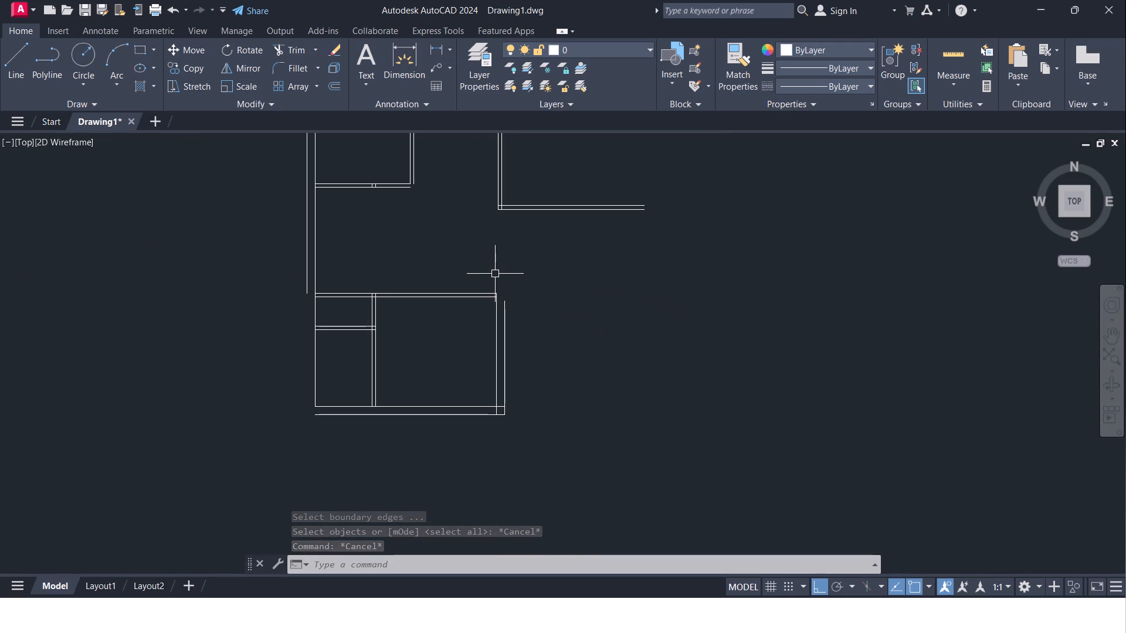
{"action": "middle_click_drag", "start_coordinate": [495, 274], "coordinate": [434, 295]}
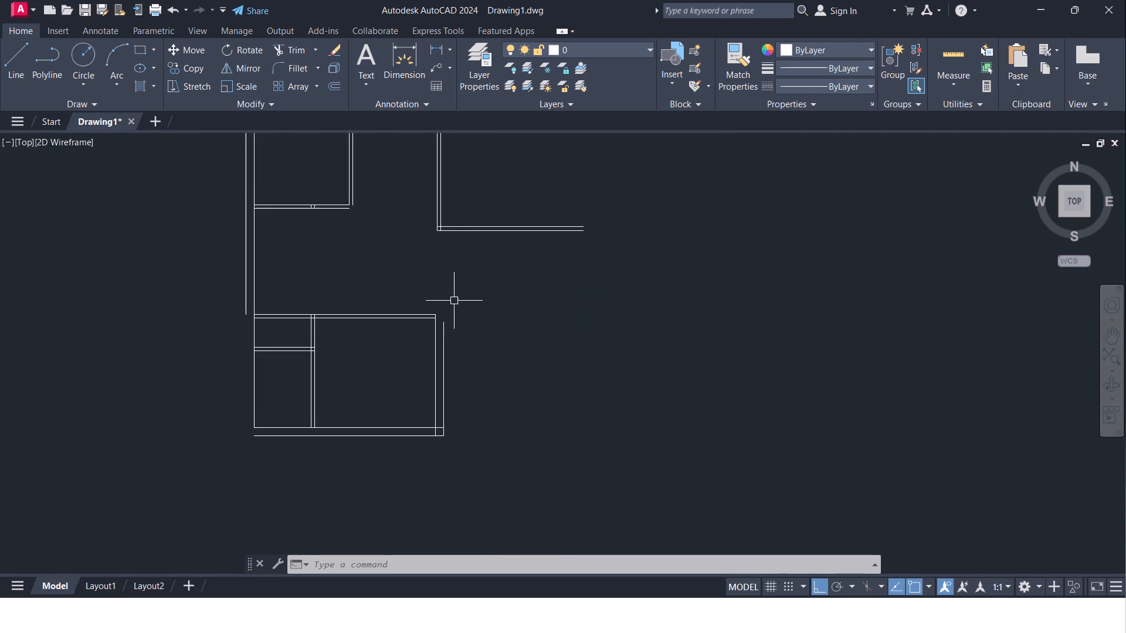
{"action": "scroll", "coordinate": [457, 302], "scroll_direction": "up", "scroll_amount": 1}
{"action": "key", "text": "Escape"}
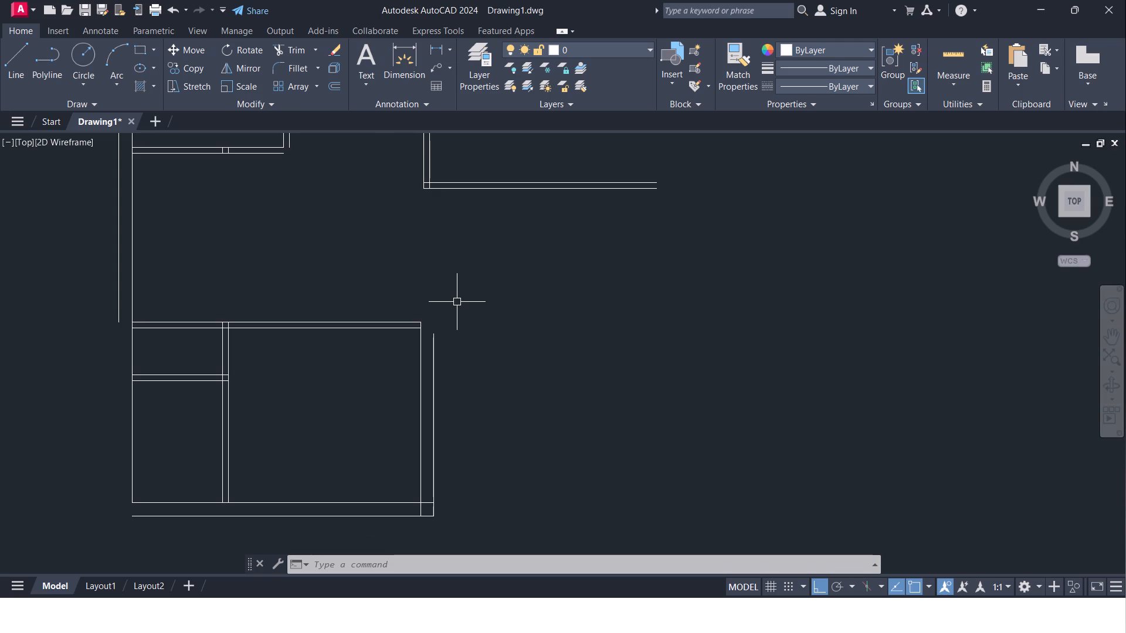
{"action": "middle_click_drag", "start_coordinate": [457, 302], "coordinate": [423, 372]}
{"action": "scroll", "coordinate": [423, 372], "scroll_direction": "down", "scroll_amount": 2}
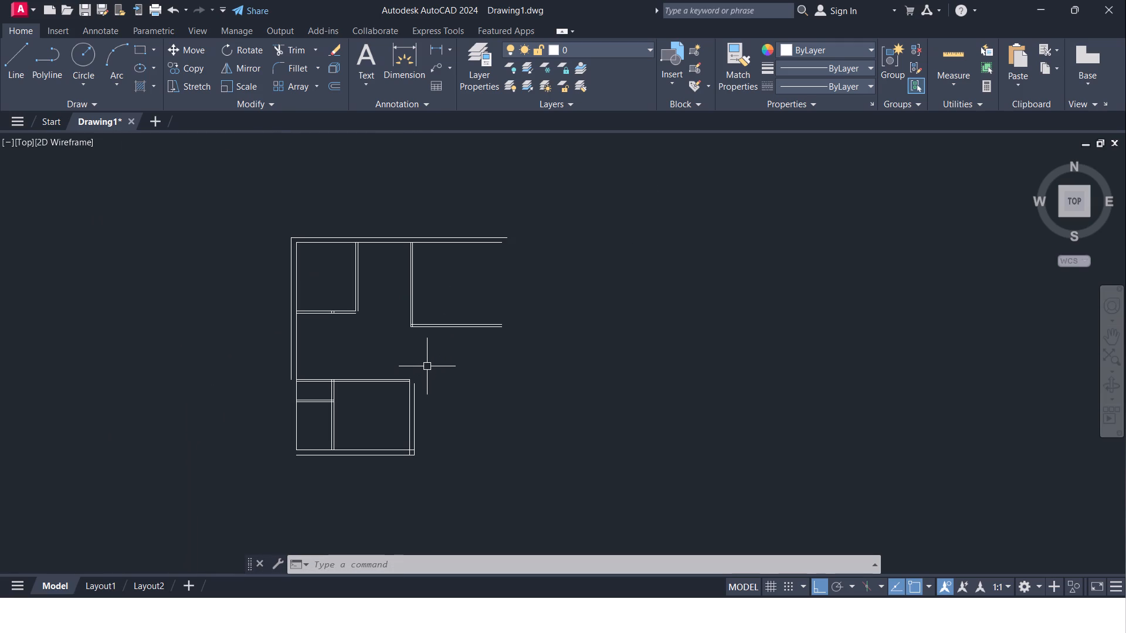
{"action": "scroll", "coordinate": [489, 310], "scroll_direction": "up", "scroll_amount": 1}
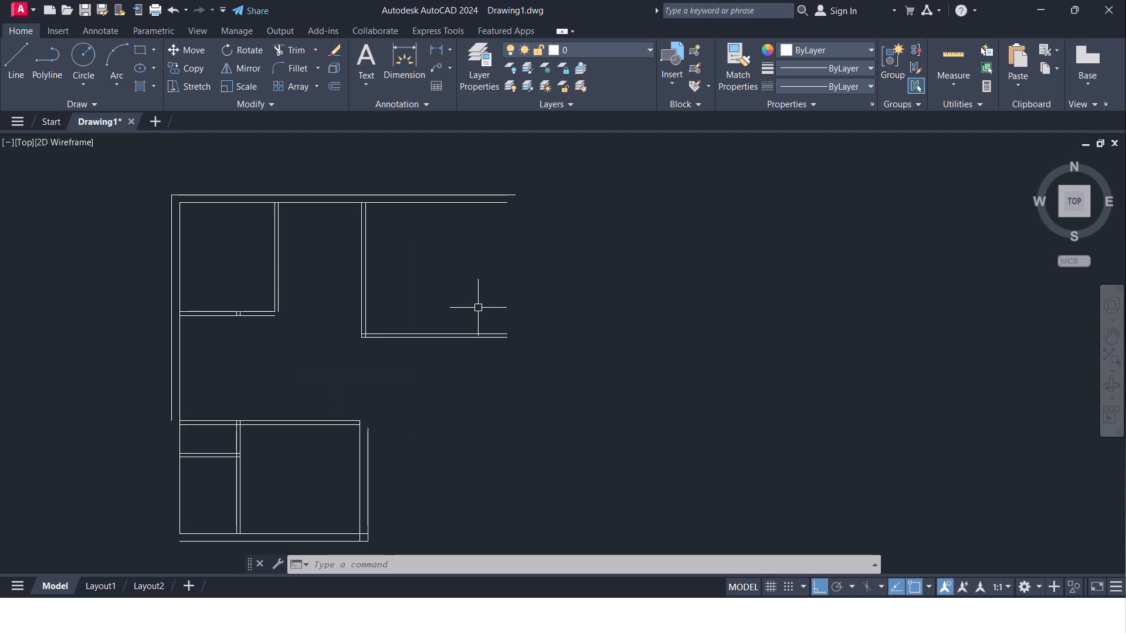
Measure the upper-right room's inside width along the top wall and its inside height along the open right side.
{"action": "key", "text": "Escape"}
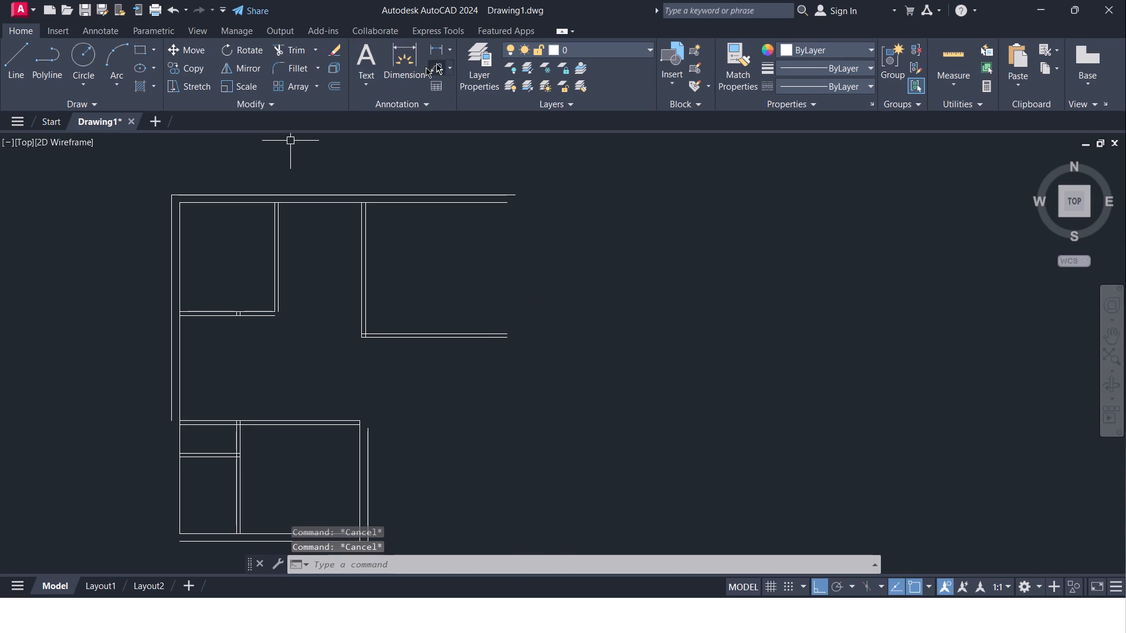
{"action": "left_click", "coordinate": [440, 53]}
{"action": "left_click_drag", "start_coordinate": [368, 206], "coordinate": [373, 207]}
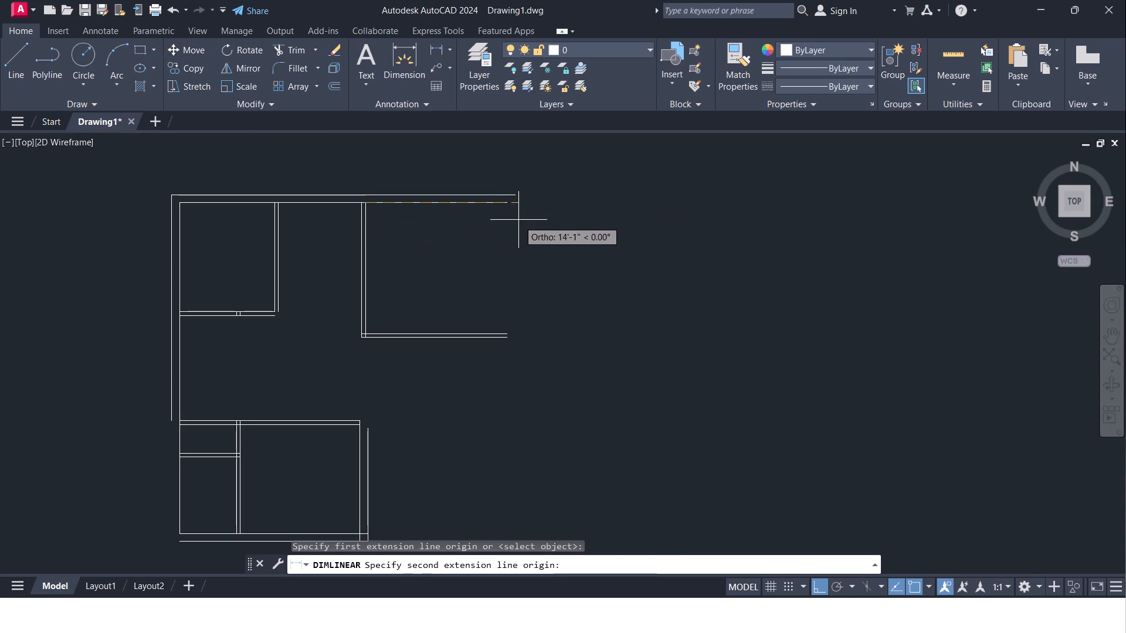
{"action": "left_click", "coordinate": [505, 206]}
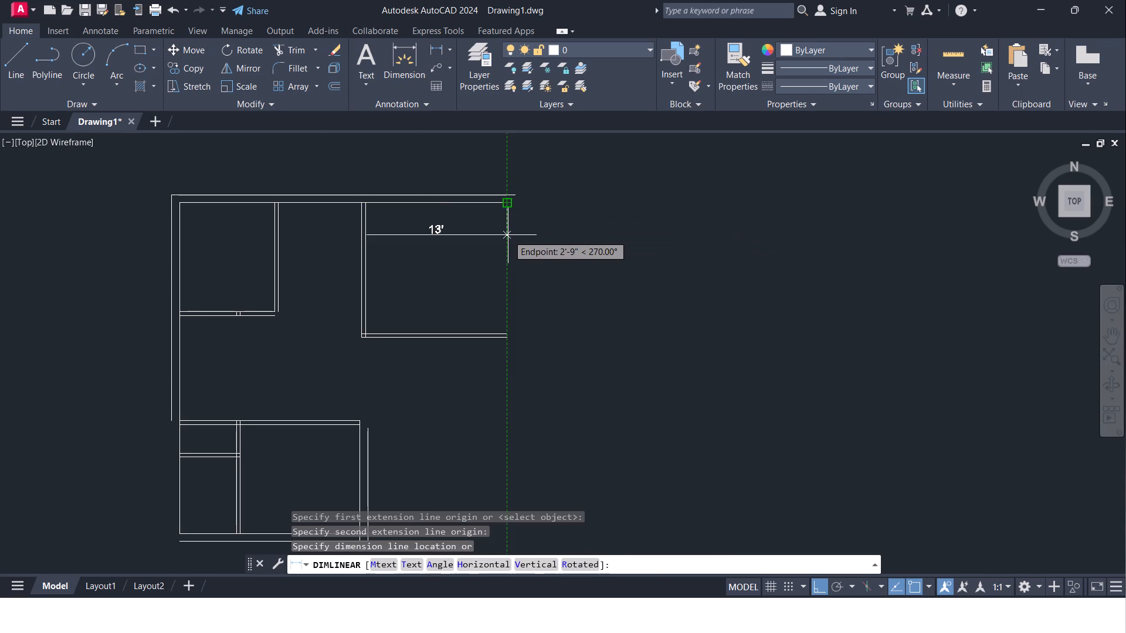
{"action": "key", "text": "Escape"}
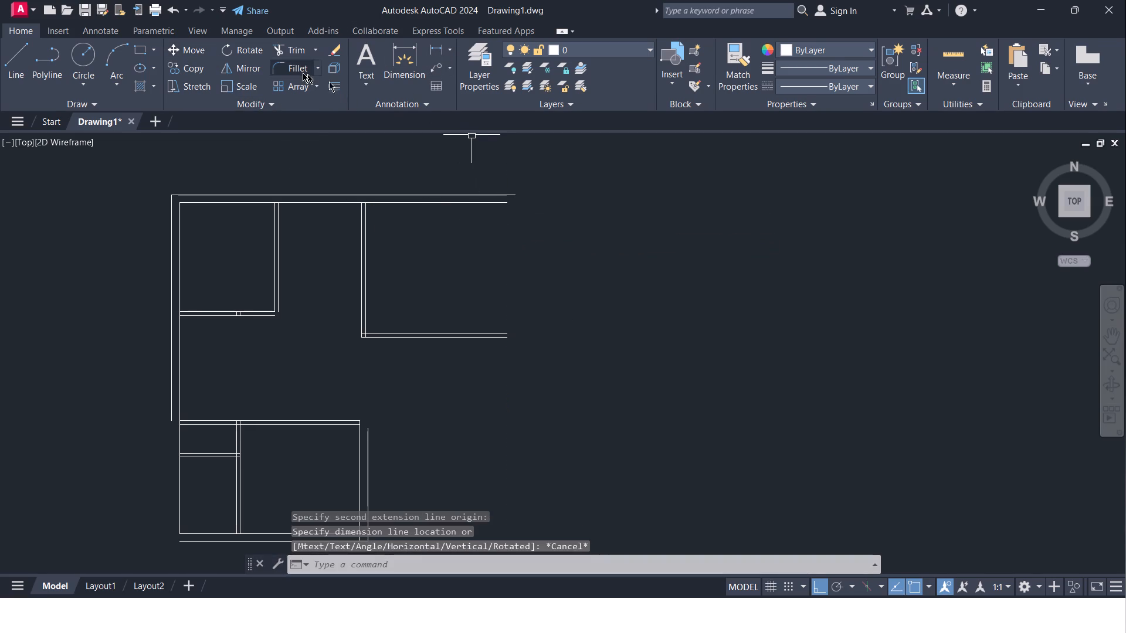
{"action": "left_click", "coordinate": [443, 52]}
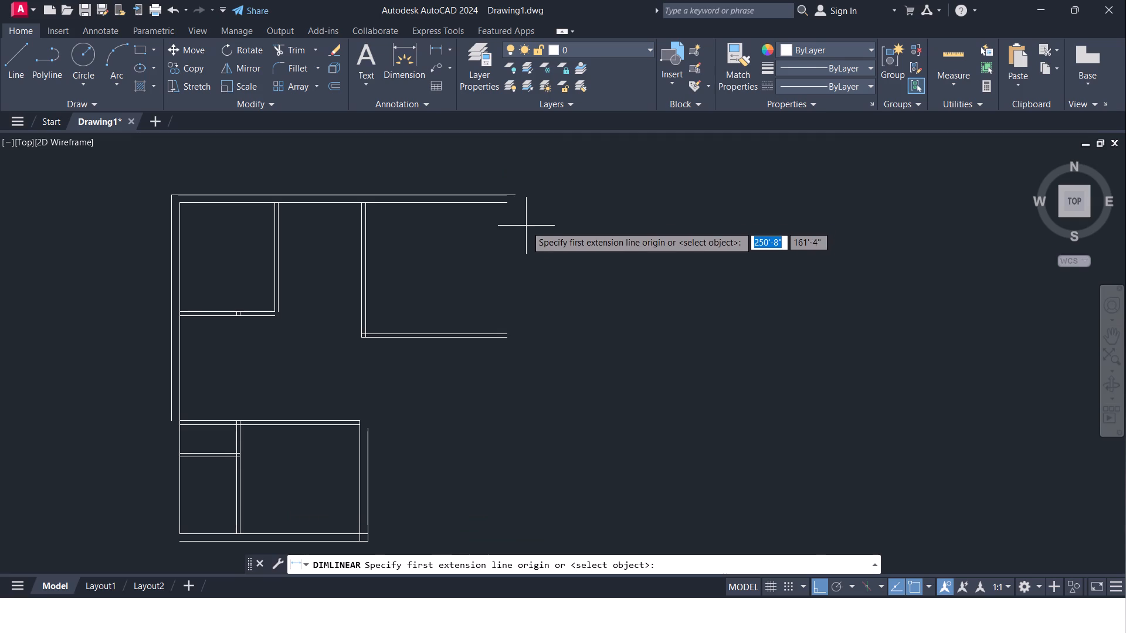
{"action": "left_click", "coordinate": [514, 204]}
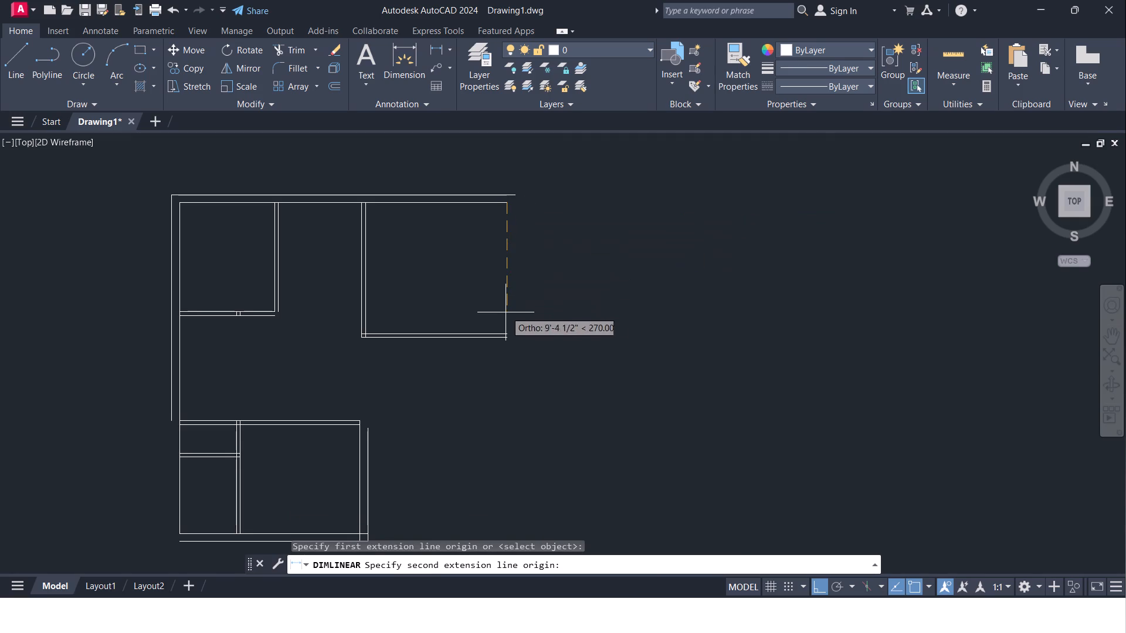
{"action": "left_click", "coordinate": [506, 333]}
{"action": "key", "text": "Escape"}
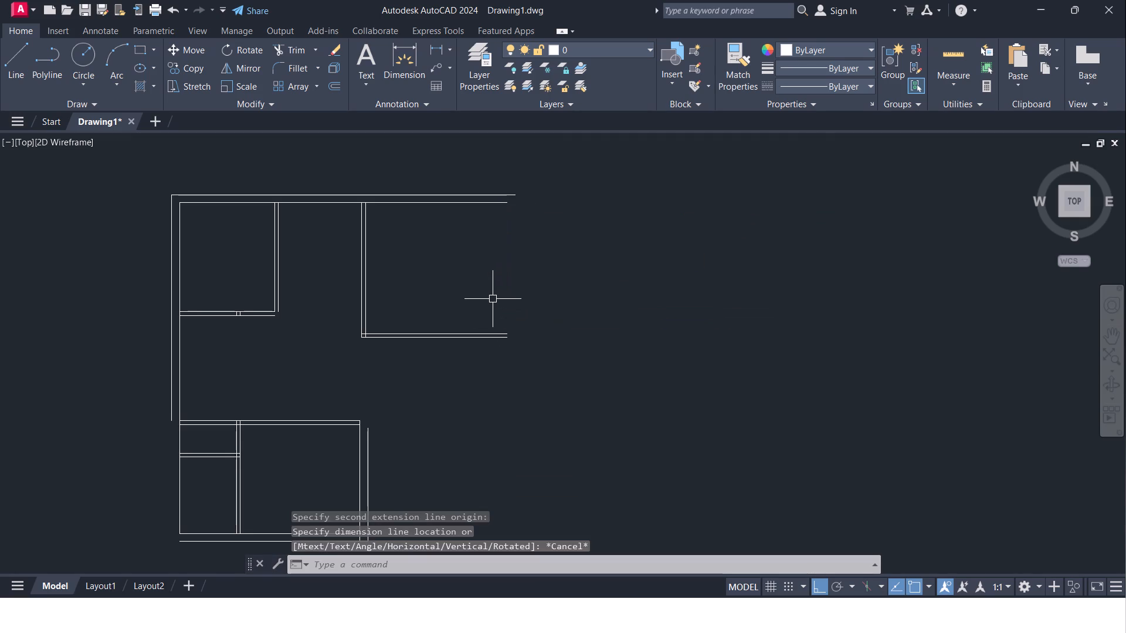
Offset the right line of the upper-right room's left partition 13' to the right to close the room.
{"action": "key", "text": "o"}
{"action": "key", "text": "Return"}
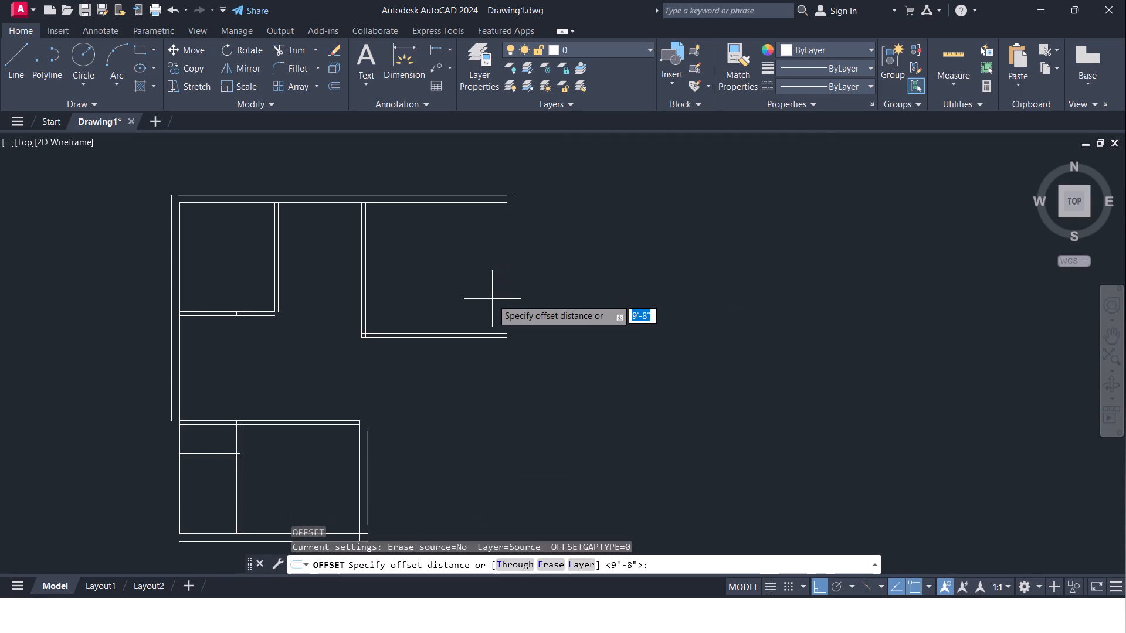
{"action": "type", "text": "13'"}
{"action": "key", "text": "Return"}
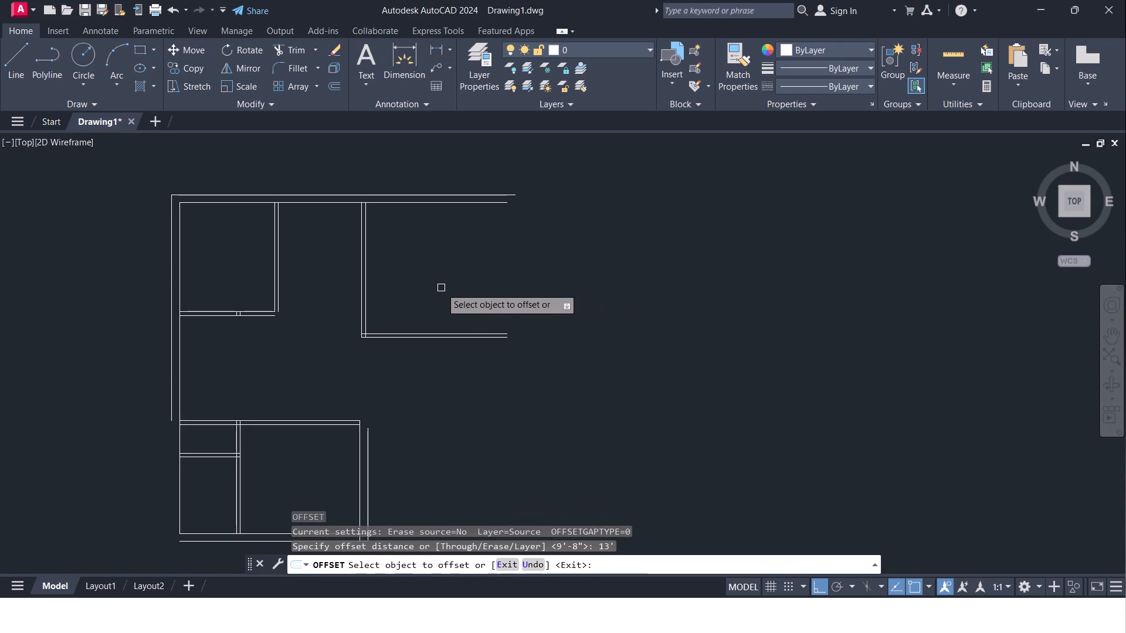
{"action": "left_click_drag", "start_coordinate": [365, 293], "coordinate": [394, 293]}
{"action": "left_click", "coordinate": [809, 286]}
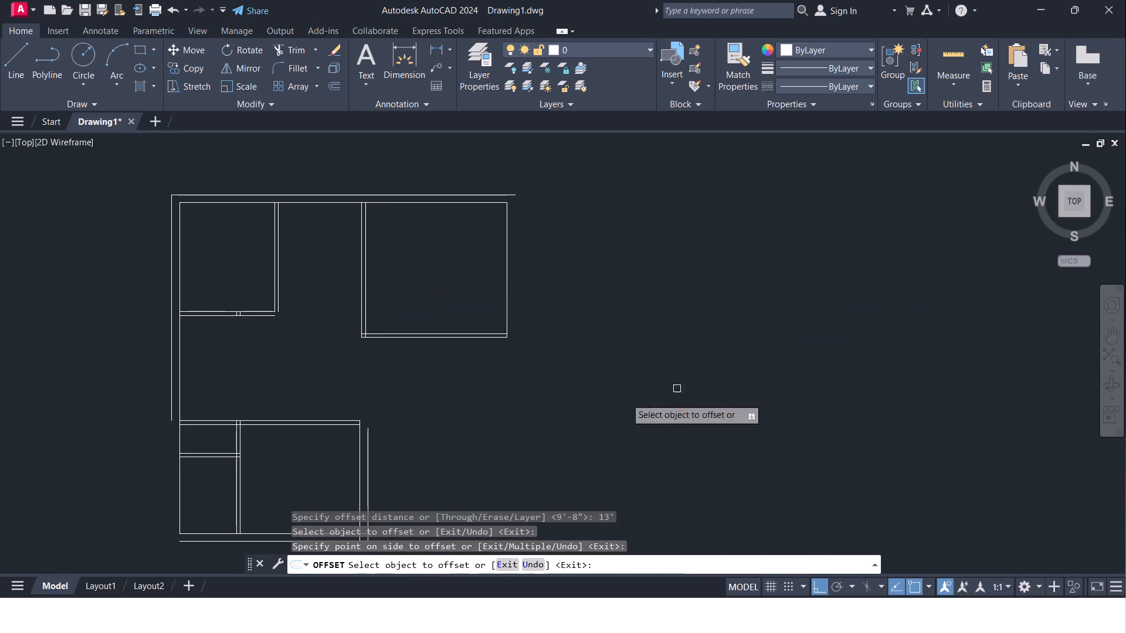
{"action": "middle_click_drag", "start_coordinate": [536, 419], "coordinate": [441, 369]}
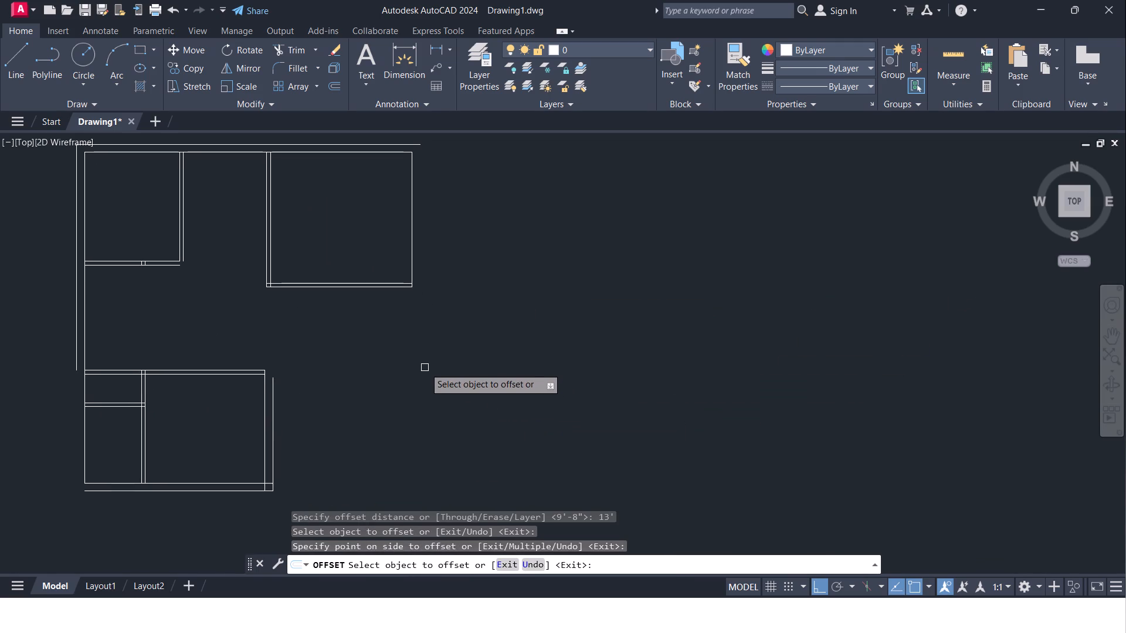
{"action": "key", "text": "Return"}
Offset the lower line of the upper-right room's bottom wall 8'4" downward.
{"action": "key", "text": "Return"}
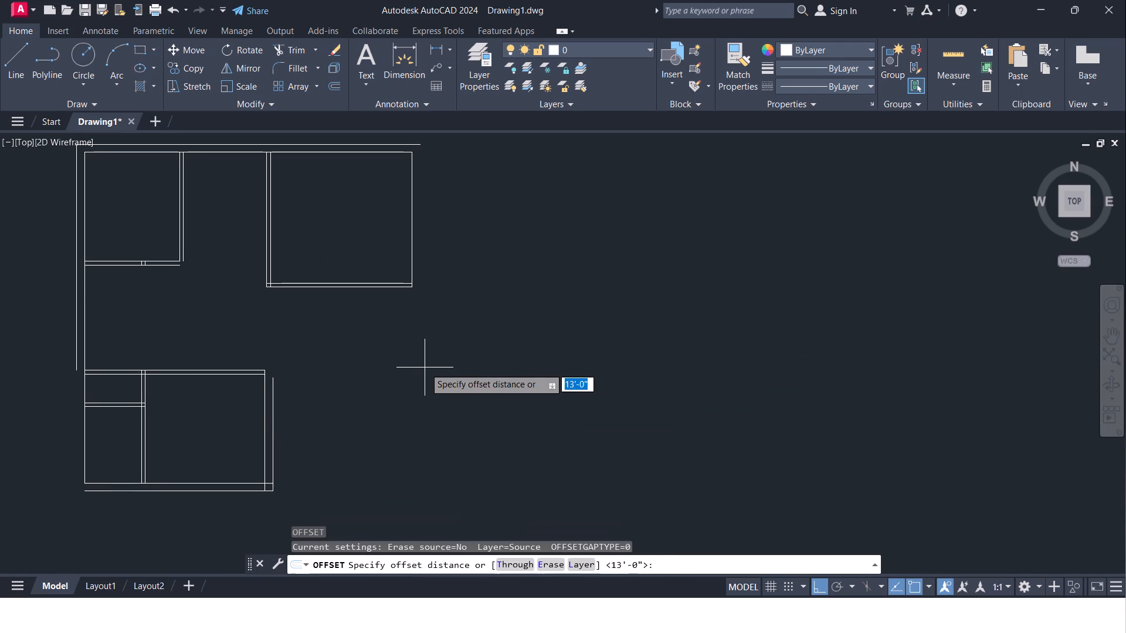
{"action": "type", "text": "8'4\""}
{"action": "key", "text": "Return"}
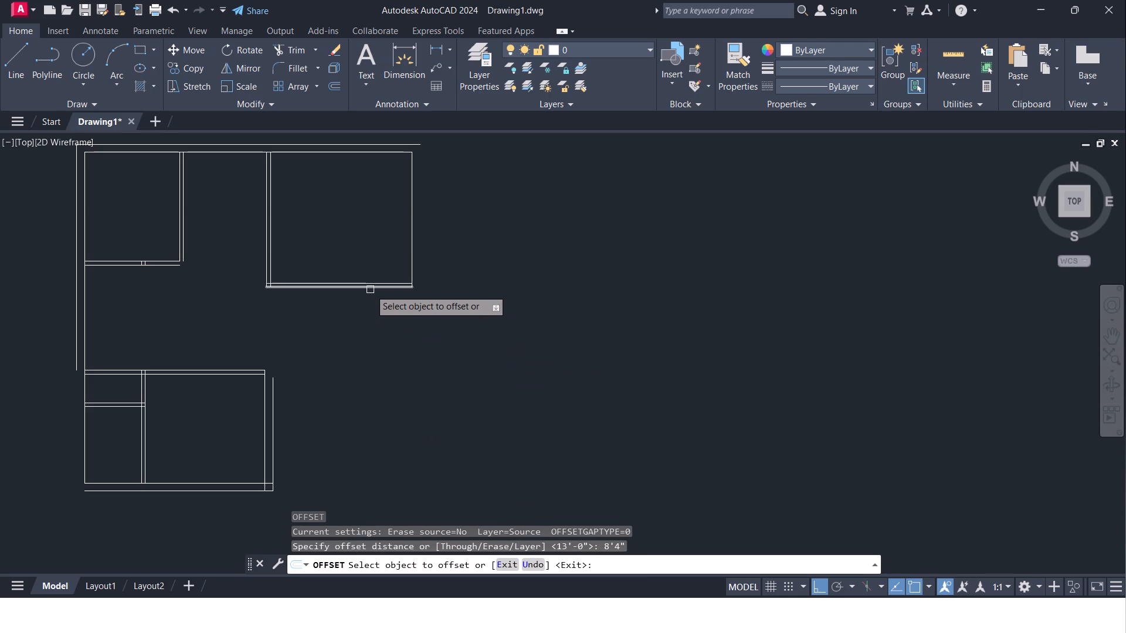
{"action": "left_click", "coordinate": [370, 290]}
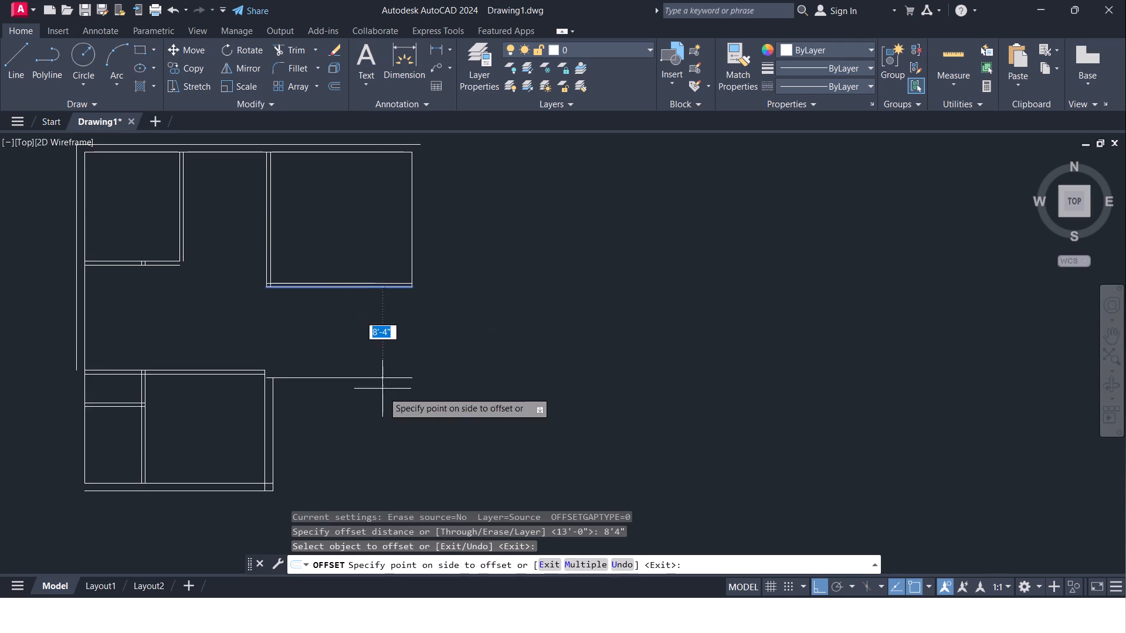
{"action": "left_click", "coordinate": [367, 503]}
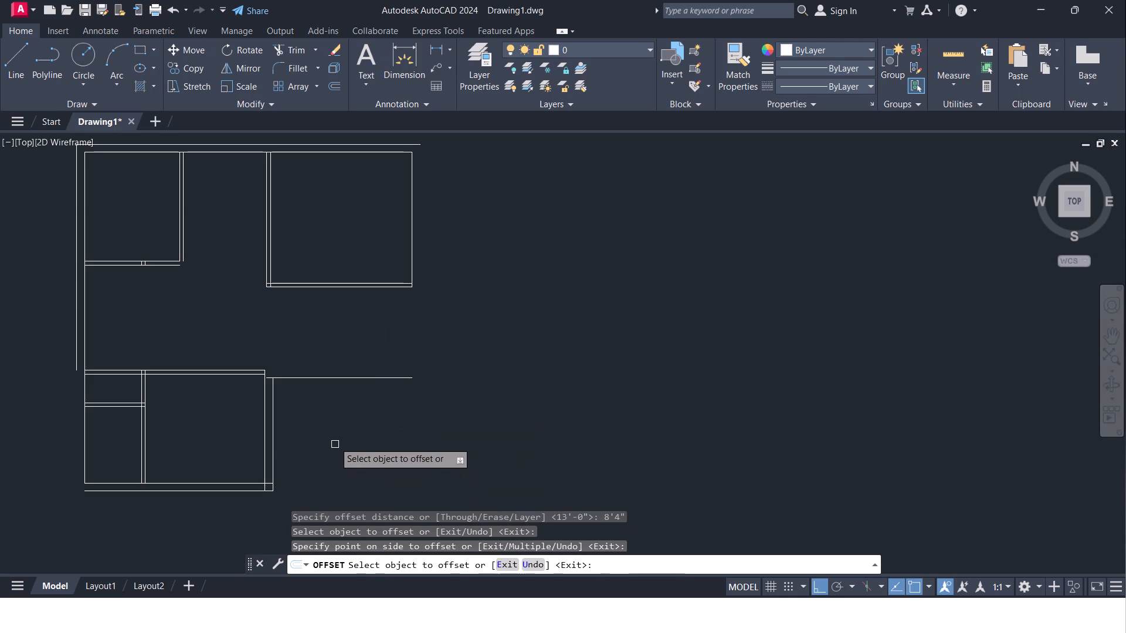
{"action": "scroll", "coordinate": [301, 378], "scroll_direction": "up", "scroll_amount": 2}
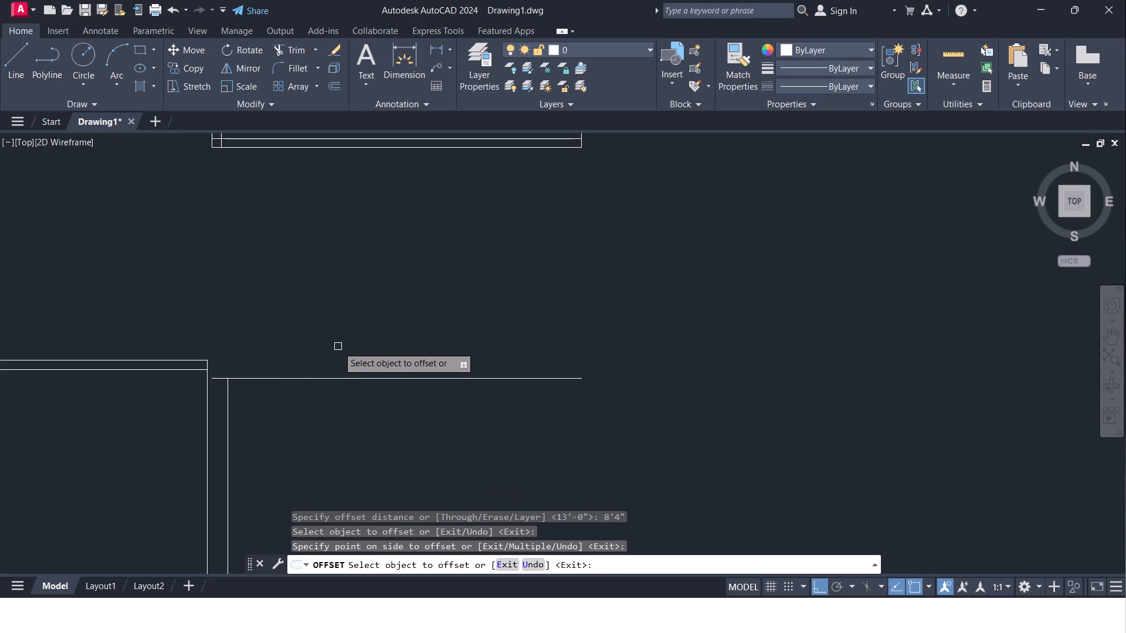
{"action": "key", "text": "Return"}
Offset the new horizontal line 9" upward to form the wall's second line.
{"action": "key", "text": "Return"}
{"action": "key", "text": "9"}
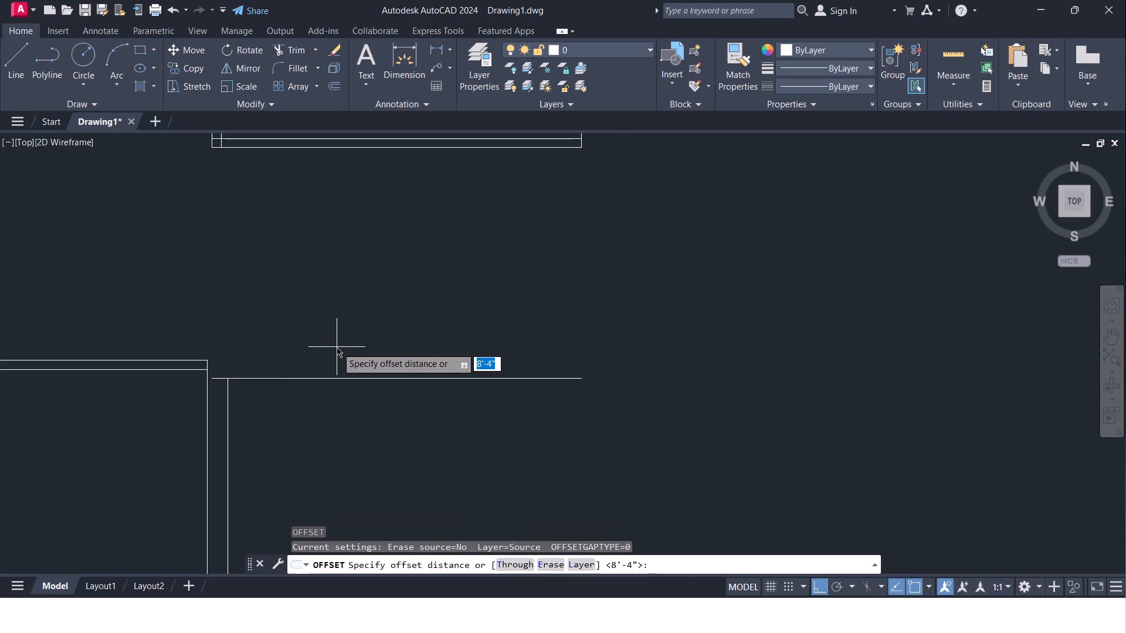
{"action": "key", "text": "shift+quotedbl"}
{"action": "key", "text": "Return"}
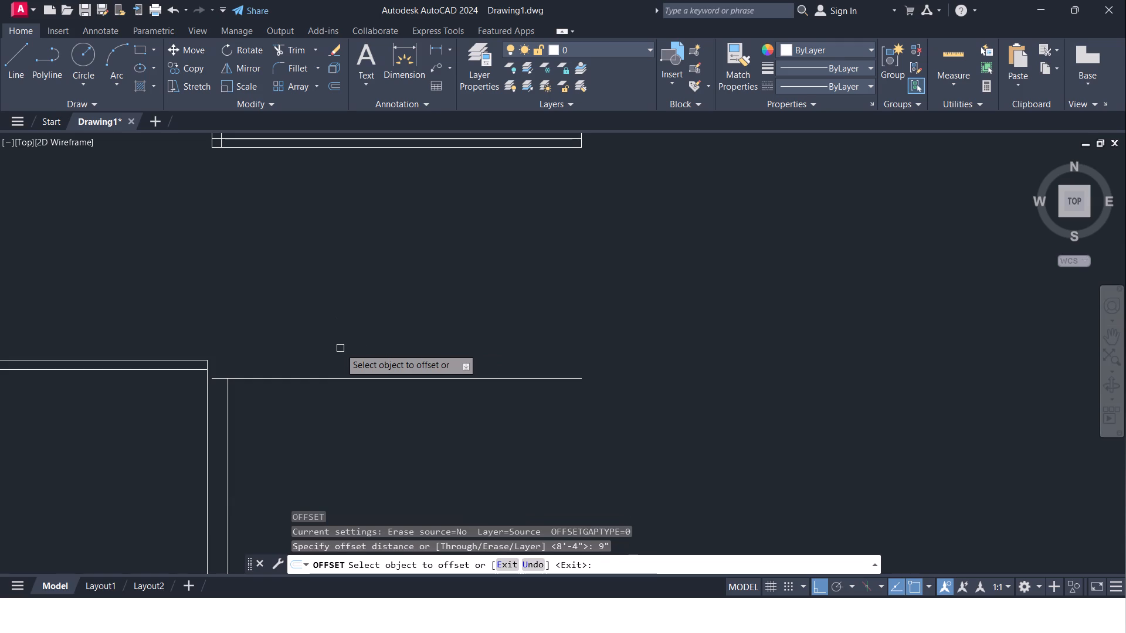
{"action": "left_click", "coordinate": [359, 375]}
{"action": "left_click", "coordinate": [364, 377]}
{"action": "left_click", "coordinate": [356, 286]}
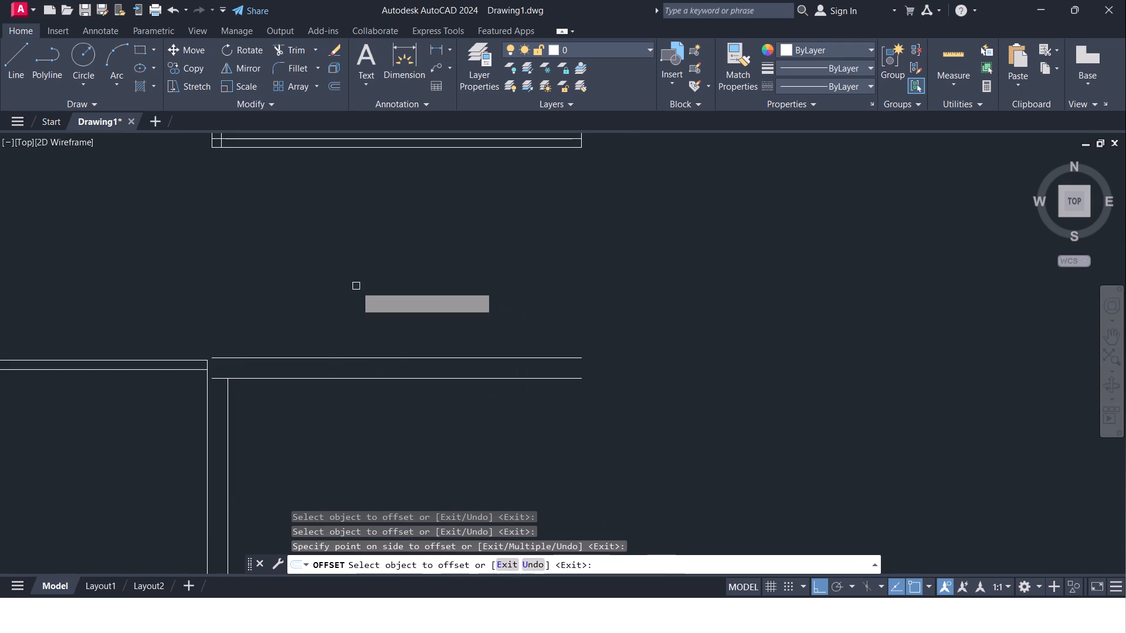
{"action": "key", "text": "Escape"}
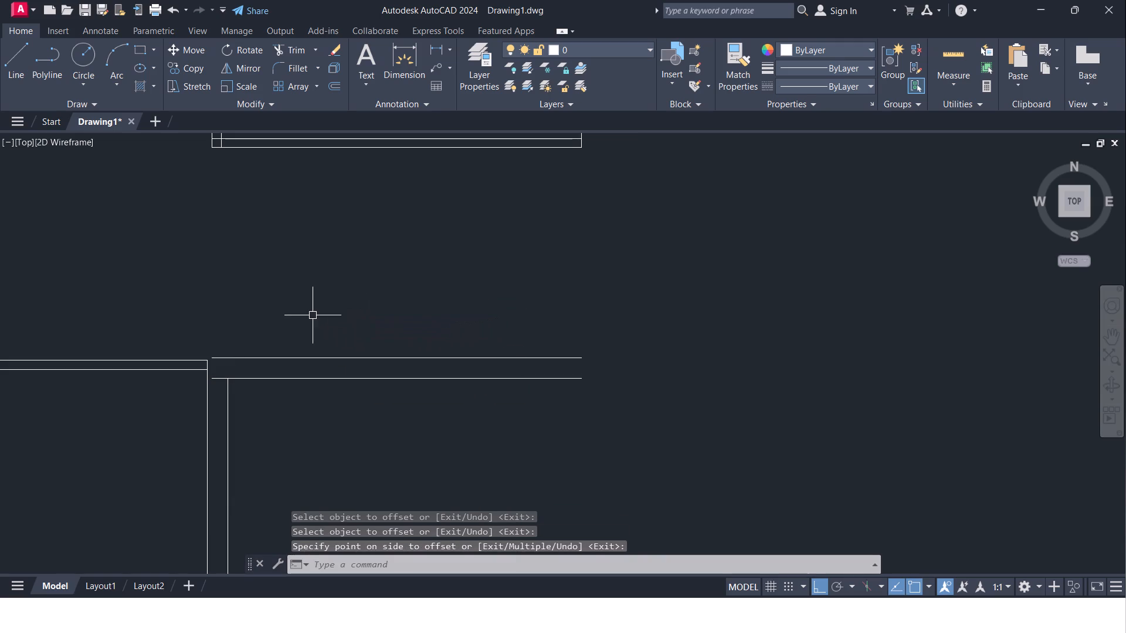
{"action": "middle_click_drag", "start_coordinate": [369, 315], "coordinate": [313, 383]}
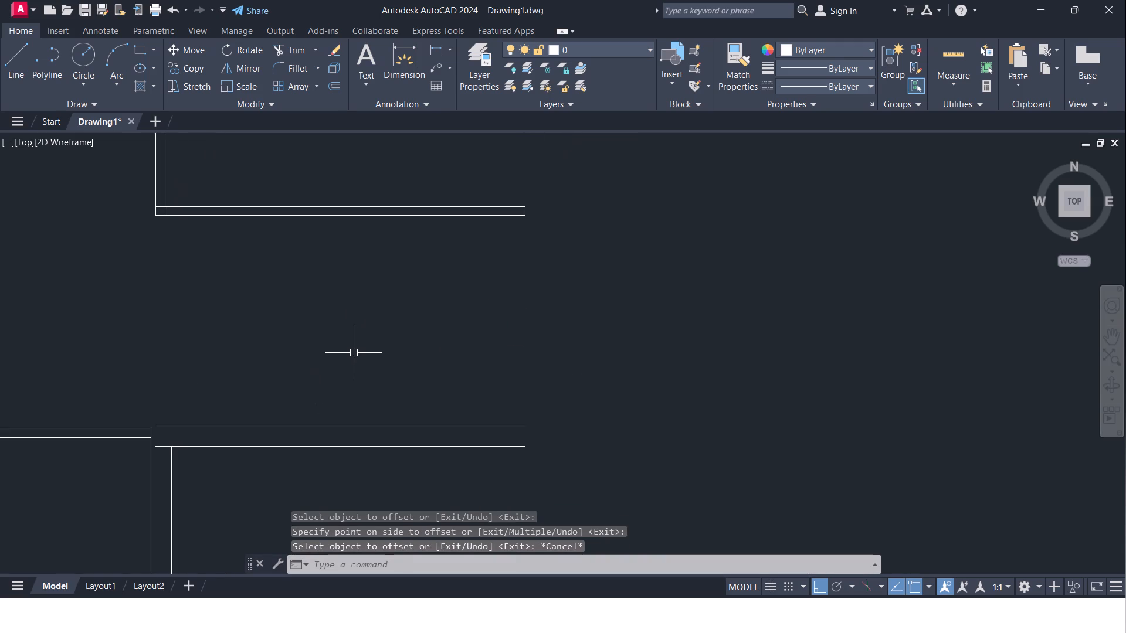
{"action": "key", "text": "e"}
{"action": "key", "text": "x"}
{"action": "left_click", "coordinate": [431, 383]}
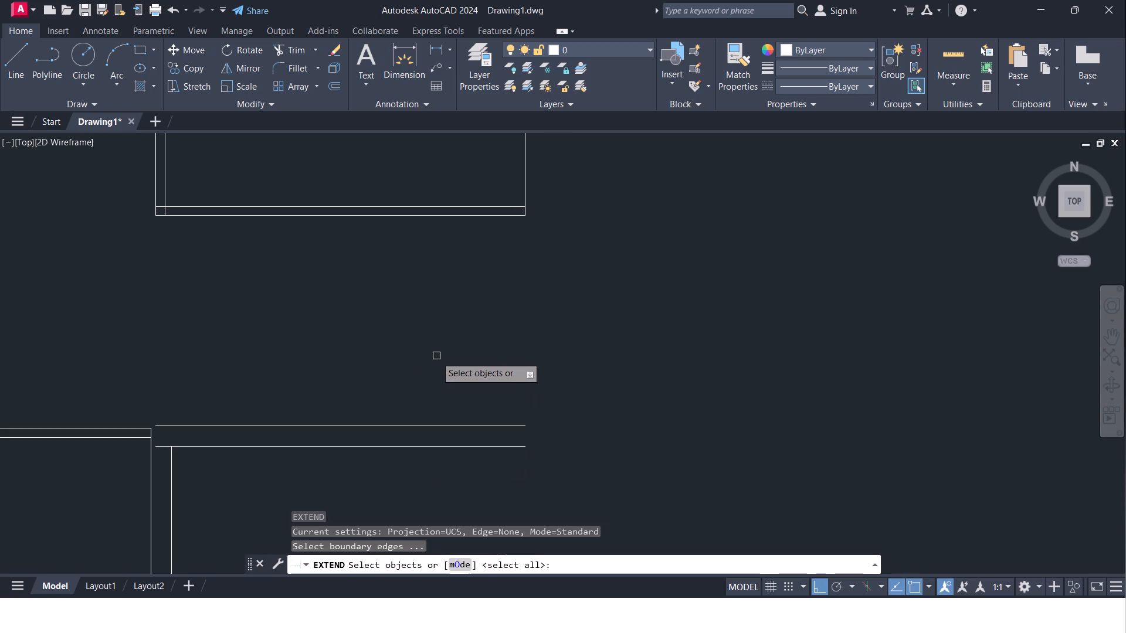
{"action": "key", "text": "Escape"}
Extend the upper-right room's right vertical line down to the upper line of the new 9" horizontal wall.
{"action": "type", "text": "ex"}
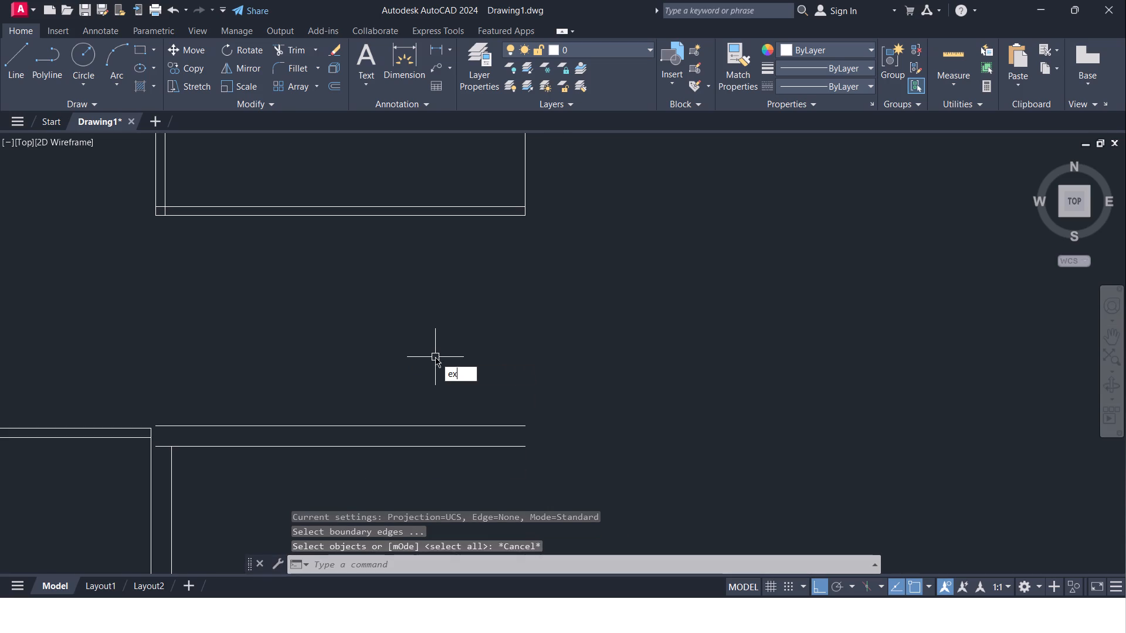
{"action": "key", "text": "Return"}
{"action": "key", "text": "Return"}
{"action": "scroll", "coordinate": [381, 295], "scroll_direction": "down", "scroll_amount": 3}
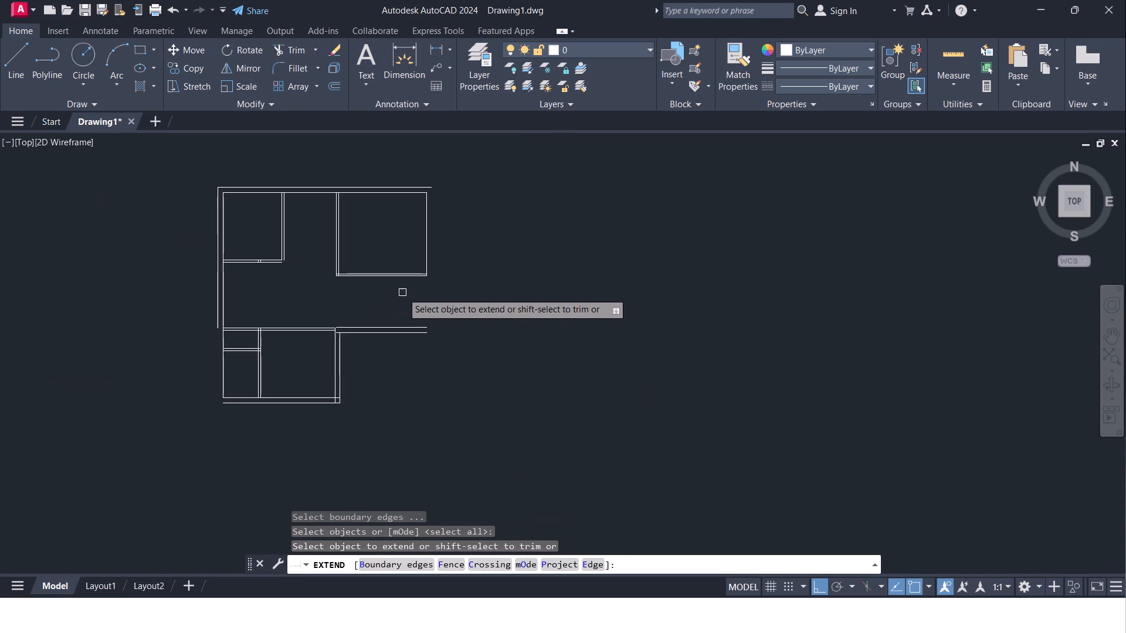
{"action": "scroll", "coordinate": [421, 257], "scroll_direction": "up", "scroll_amount": 2}
{"action": "left_click", "coordinate": [431, 257]}
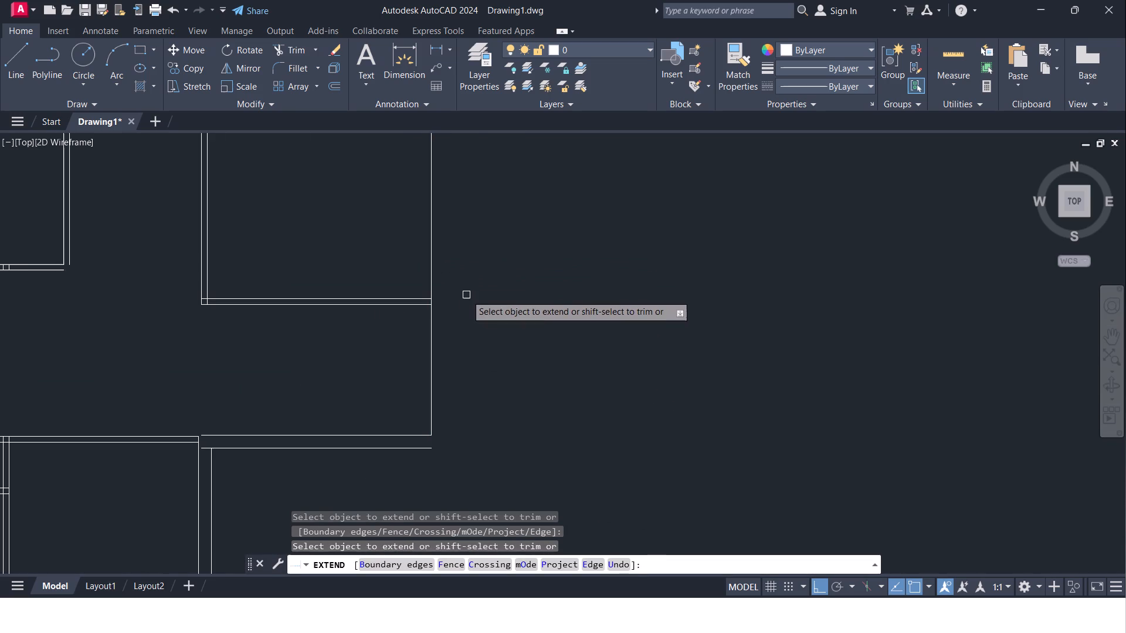
{"action": "key", "text": "Escape"}
Offset the extended right vertical line 9" outward to the right to form the exterior wall.
{"action": "key", "text": "o"}
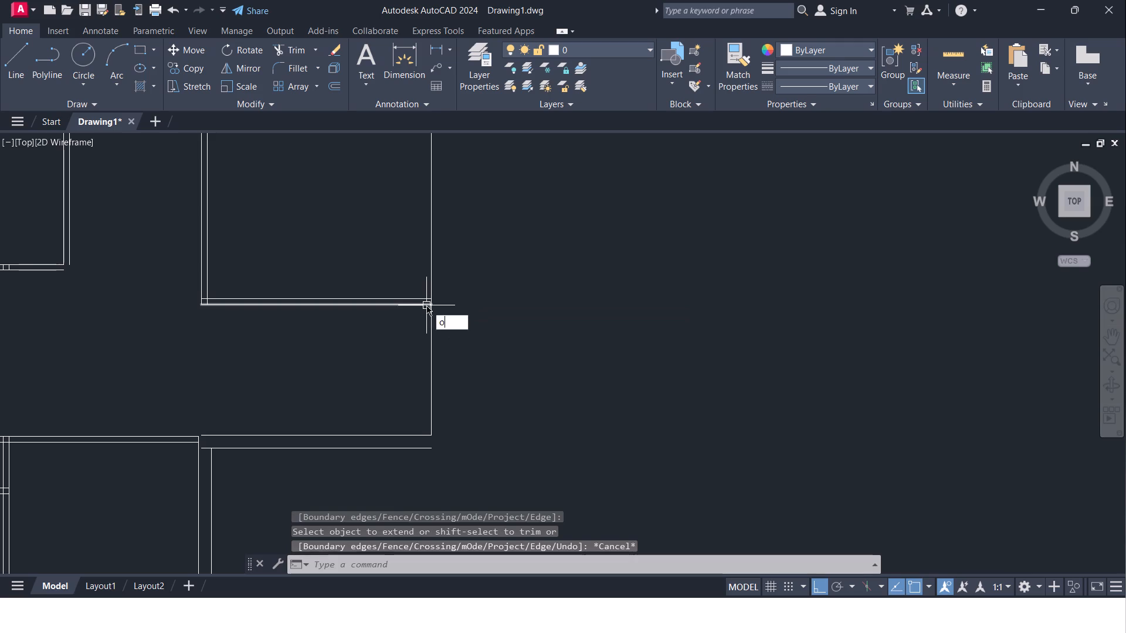
{"action": "key", "text": "Return"}
{"action": "key", "text": "9"}
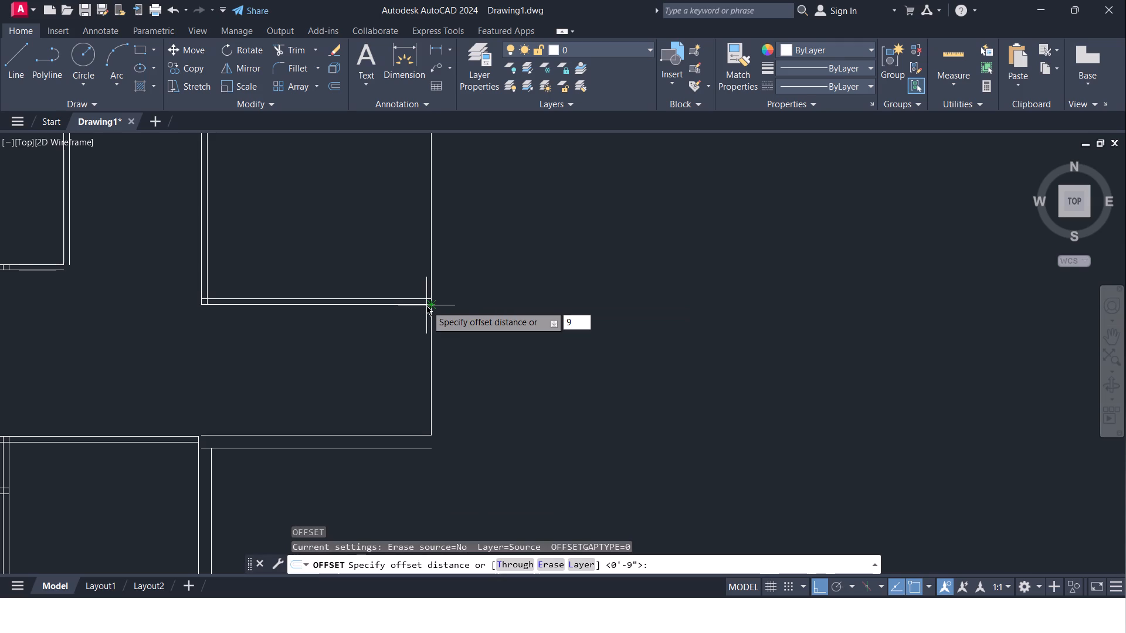
{"action": "key", "text": "shift+quotedbl"}
{"action": "key", "text": "Return"}
{"action": "left_click", "coordinate": [432, 266]}
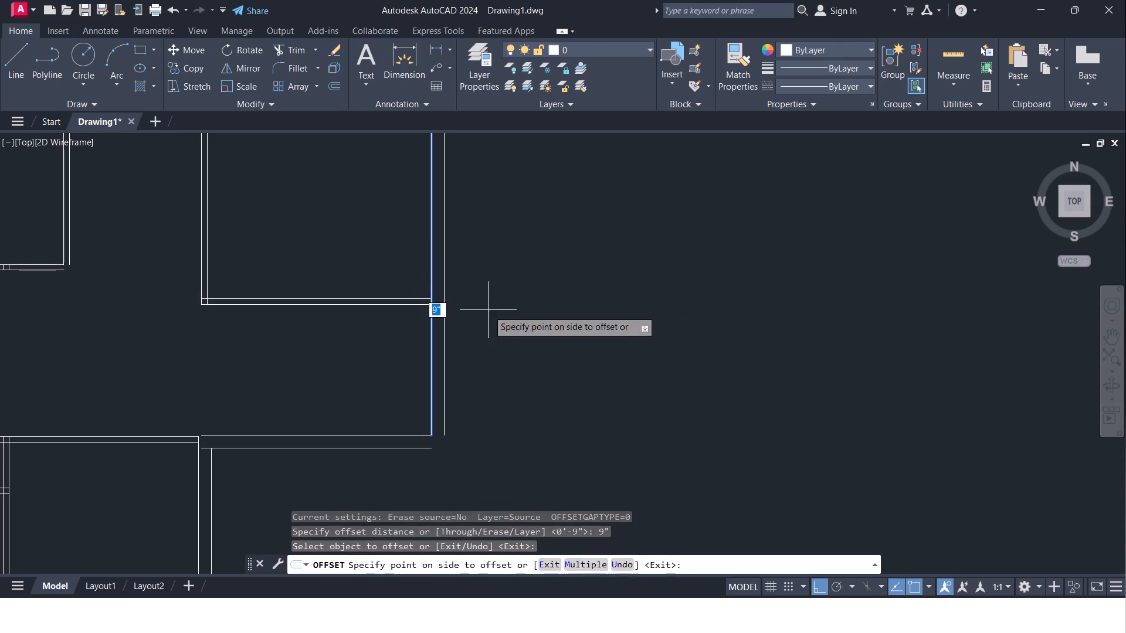
{"action": "left_click", "coordinate": [488, 310]}
{"action": "middle_click_drag", "start_coordinate": [376, 408], "coordinate": [391, 381]}
{"action": "key", "text": "Escape"}
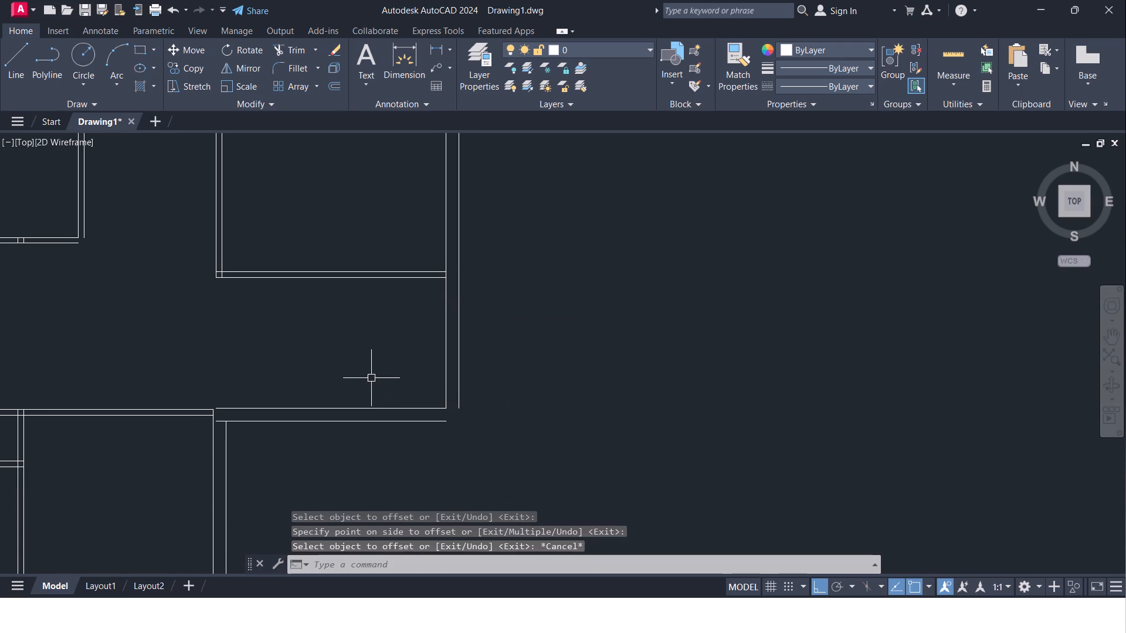
{"action": "key", "text": "Escape"}
Offset the inner line of the right exterior wall 11' to the left.
{"action": "key", "text": "o"}
{"action": "key", "text": "Return"}
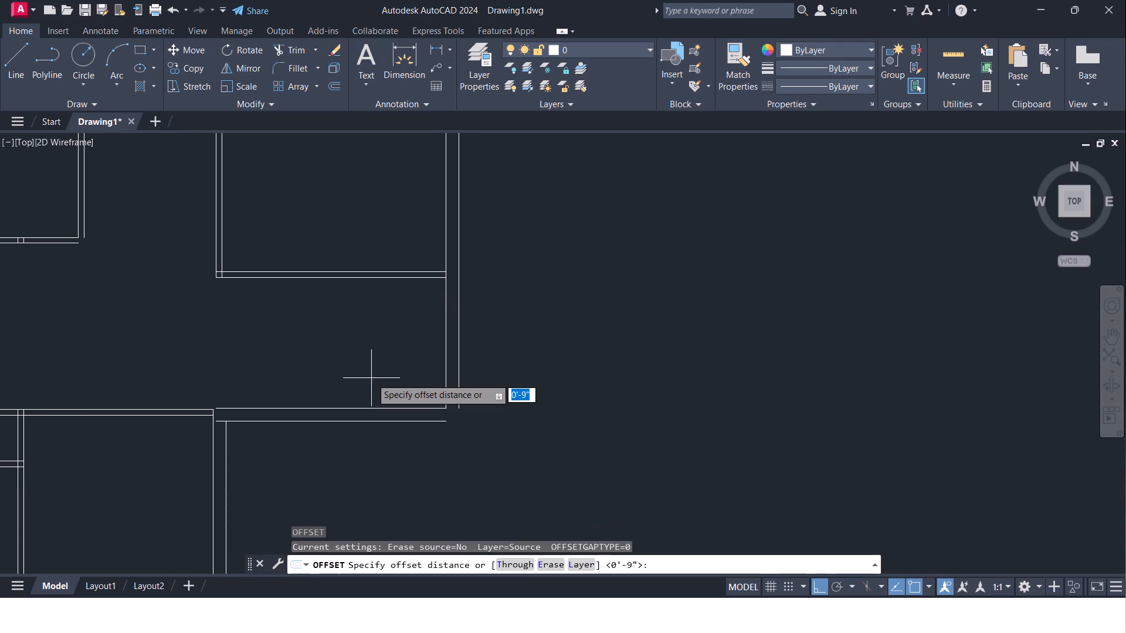
{"action": "type", "text": "11'"}
{"action": "key", "text": "Return"}
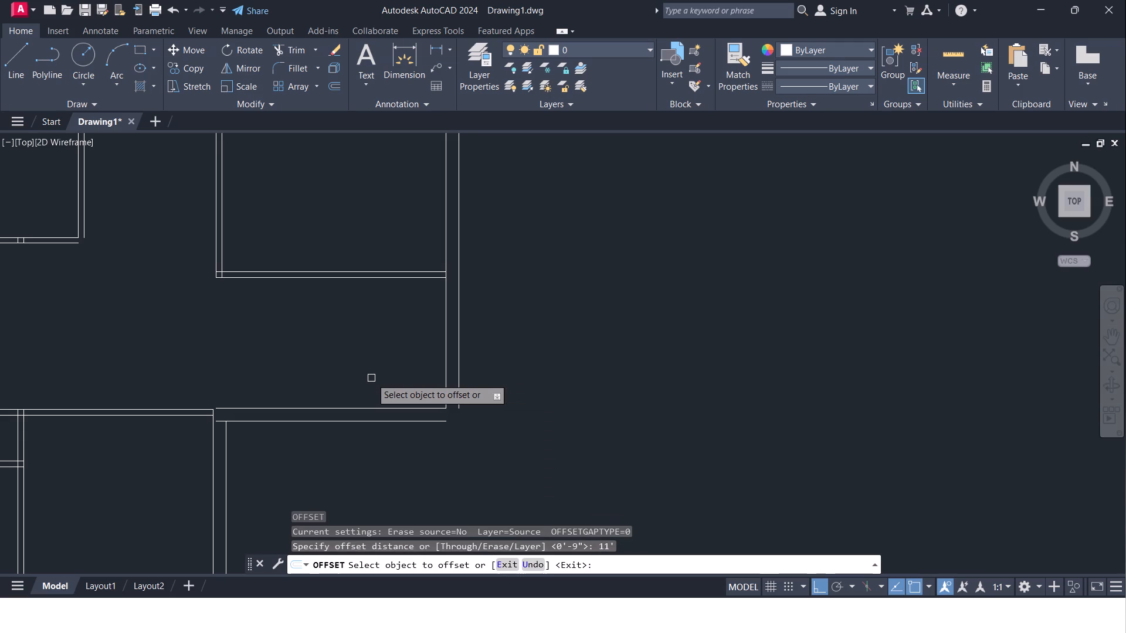
{"action": "left_click", "coordinate": [444, 340]}
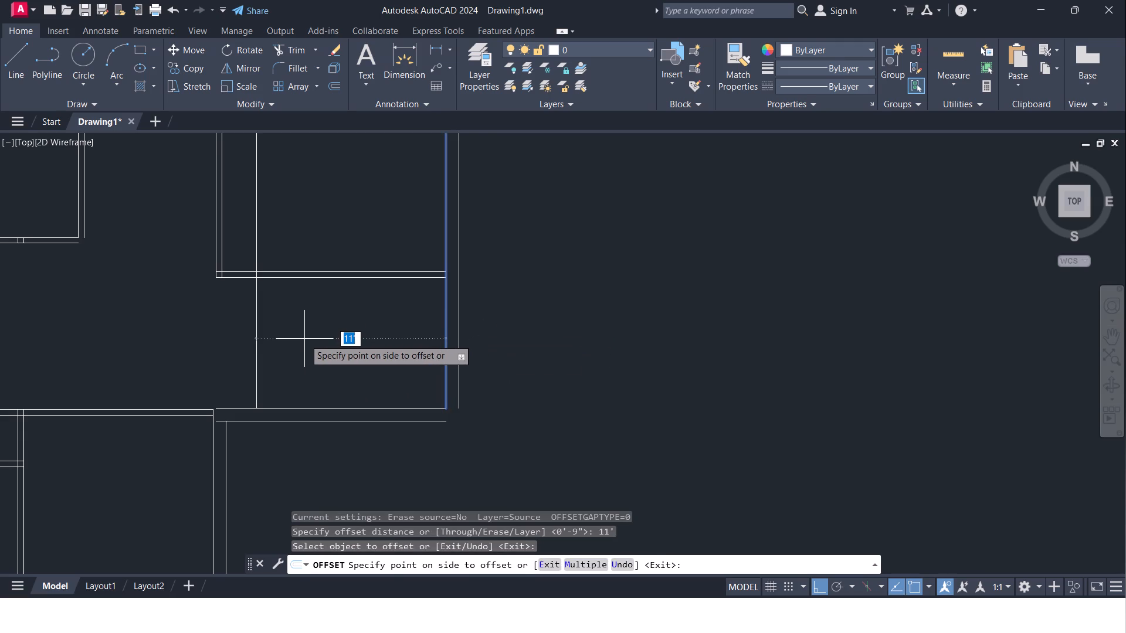
{"action": "left_click", "coordinate": [304, 339]}
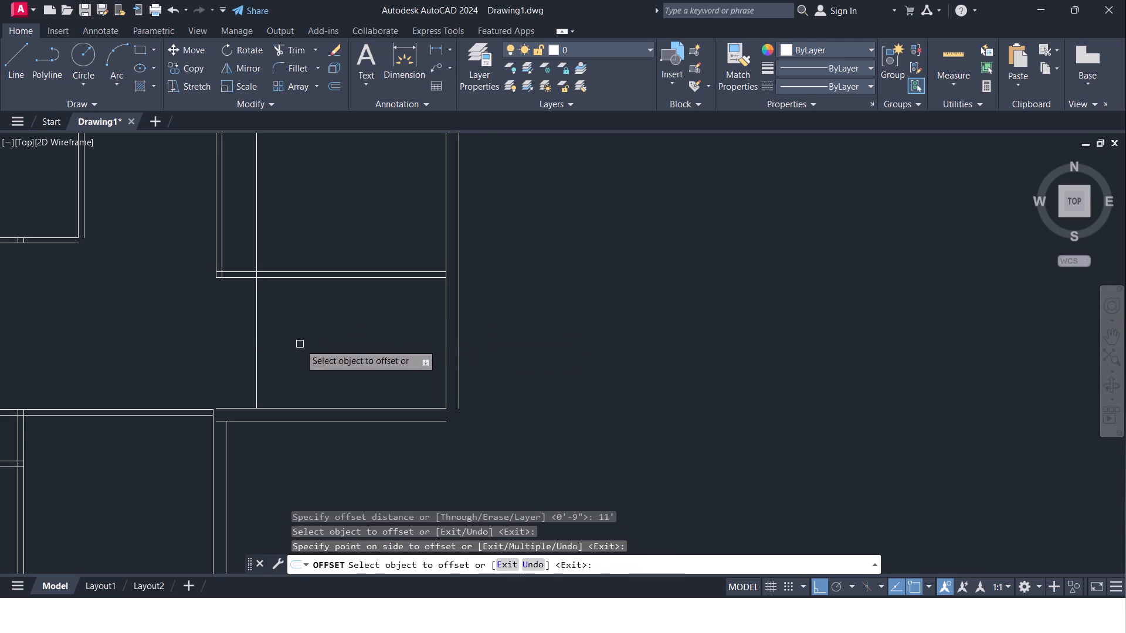
{"action": "key", "text": "Return"}
Offset the new vertical line 9" to the left to form the second line of the lower room's left wall.
{"action": "key", "text": "Return"}
{"action": "type", "text": "9\""}
{"action": "key", "text": "Return"}
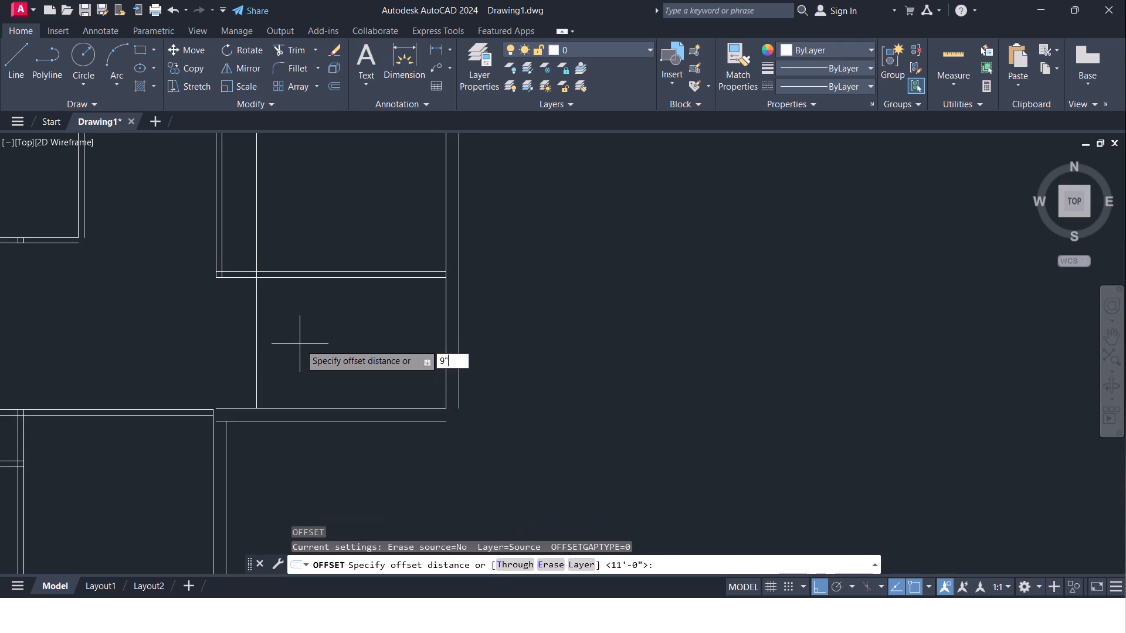
{"action": "left_click", "coordinate": [253, 358]}
{"action": "left_click", "coordinate": [134, 358]}
{"action": "middle_click_drag", "start_coordinate": [194, 368], "coordinate": [198, 355]}
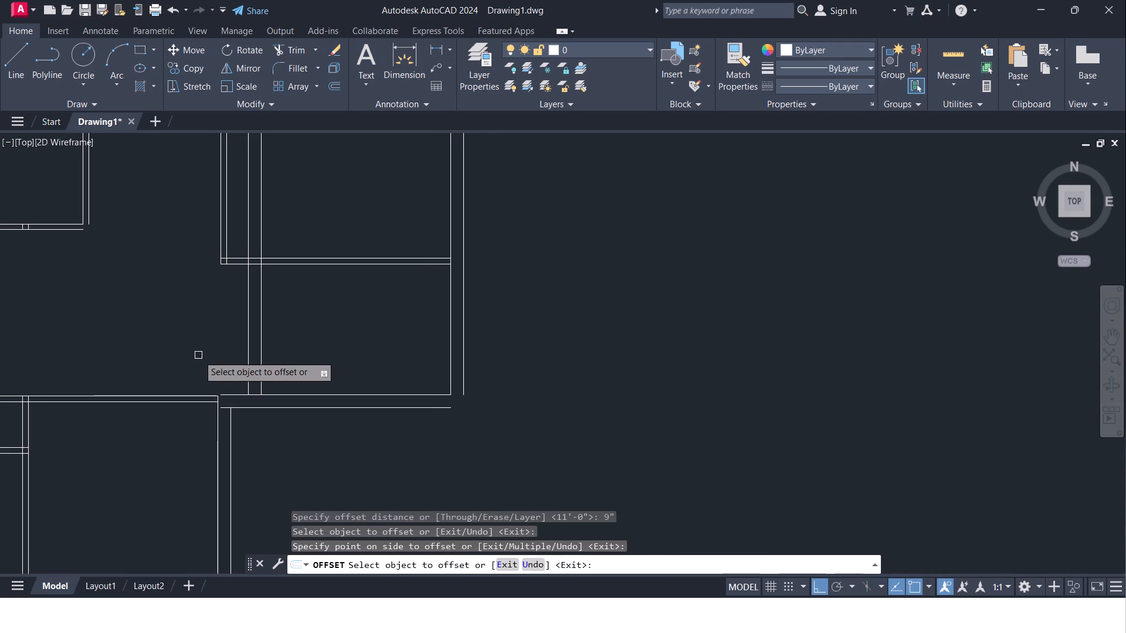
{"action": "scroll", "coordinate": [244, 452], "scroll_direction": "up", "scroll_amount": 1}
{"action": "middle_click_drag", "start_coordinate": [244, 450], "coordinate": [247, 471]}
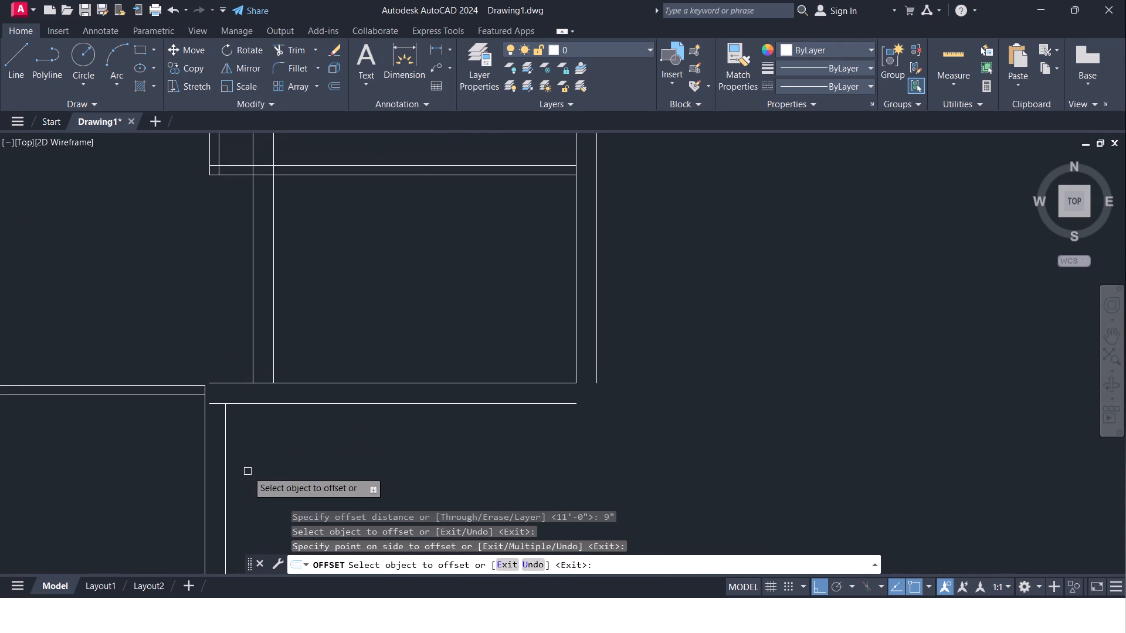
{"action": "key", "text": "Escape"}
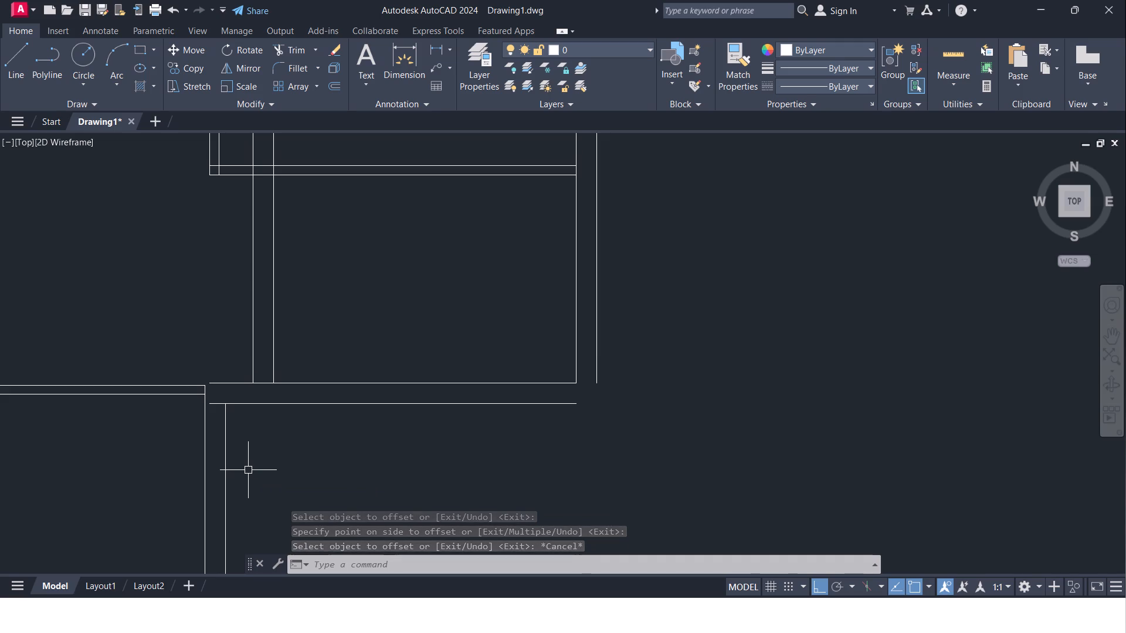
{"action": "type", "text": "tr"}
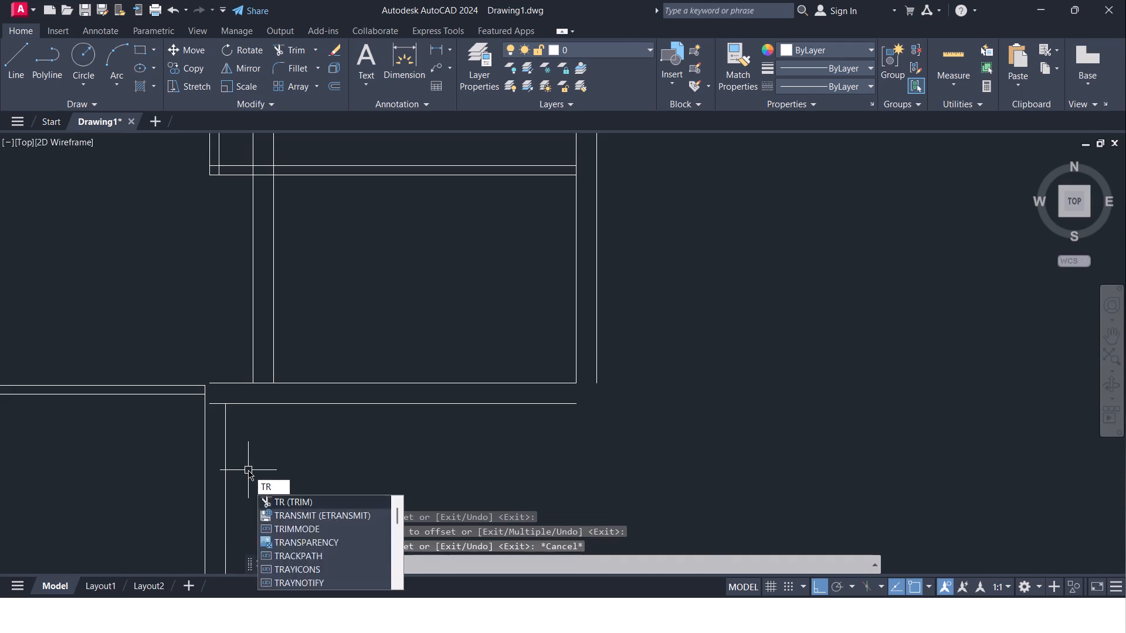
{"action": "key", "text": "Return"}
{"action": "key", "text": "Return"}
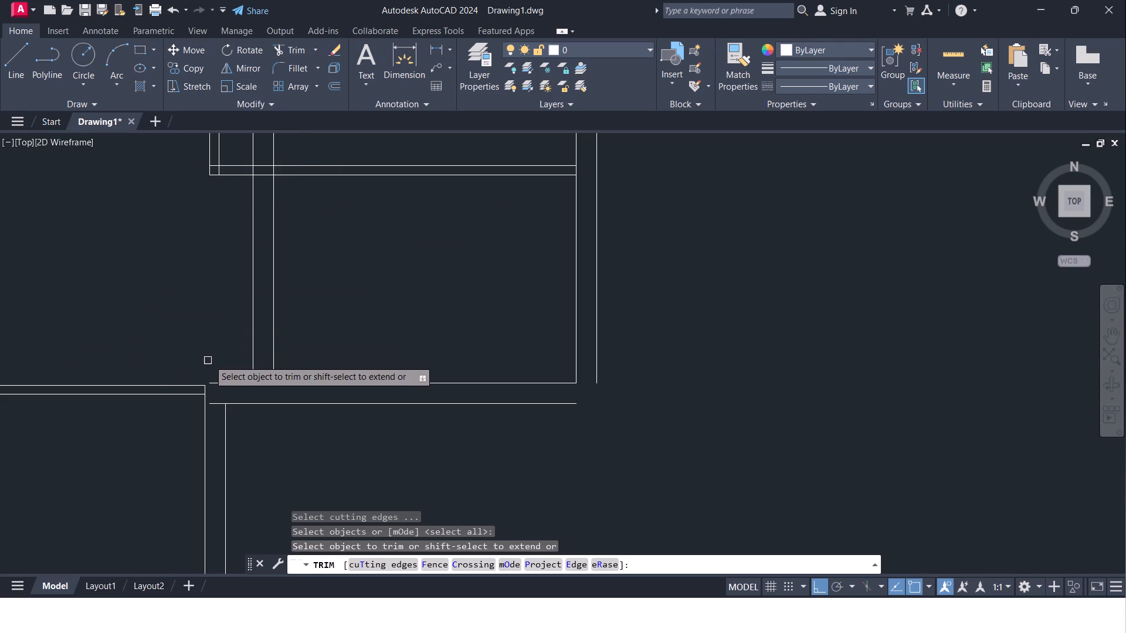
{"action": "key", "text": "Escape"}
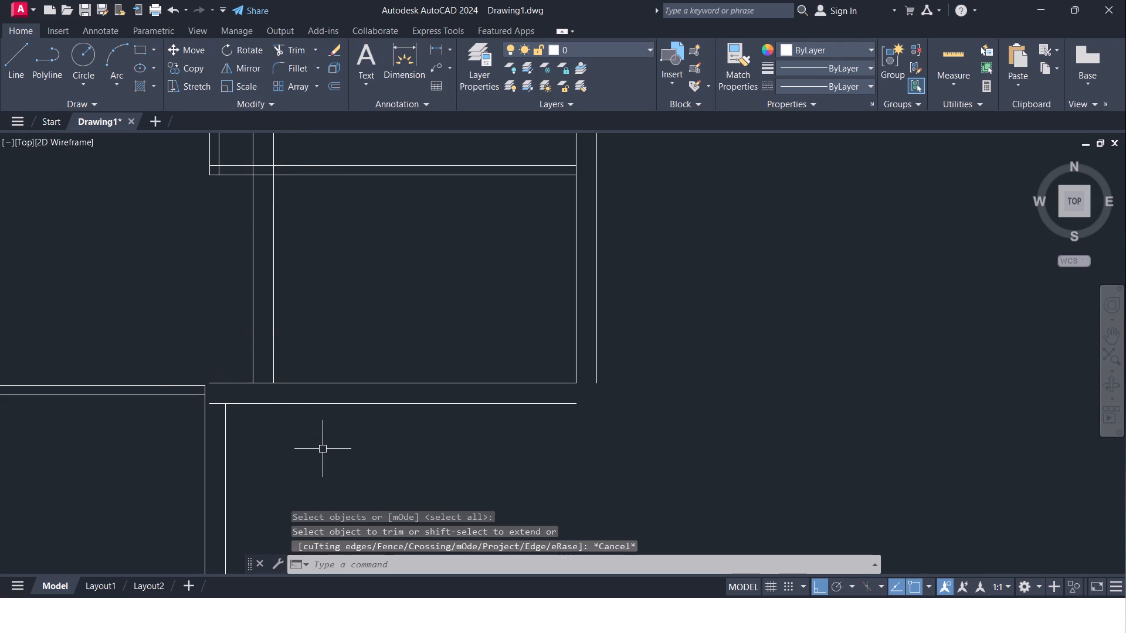
Trim the short stub of the 9" horizontal wall's lower line that projects left past the lower block's outer right vertical line.
{"action": "type", "text": "tr"}
{"action": "key", "text": "Return"}
{"action": "key", "text": "Return"}
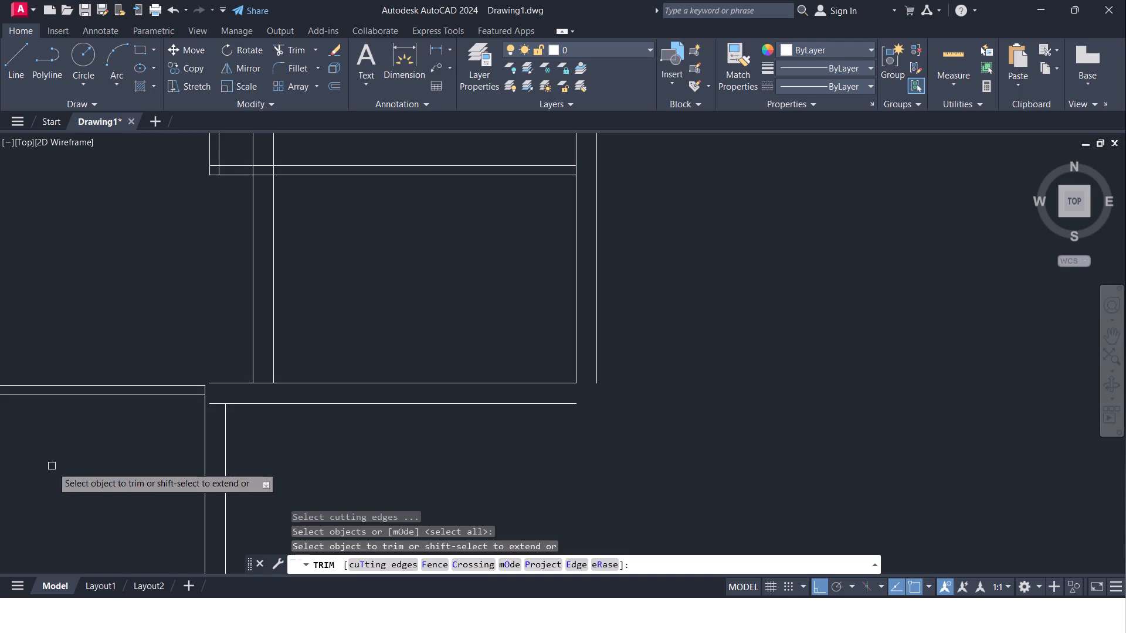
{"action": "scroll", "coordinate": [244, 391], "scroll_direction": "up", "scroll_amount": 2}
{"action": "left_click", "coordinate": [181, 423]}
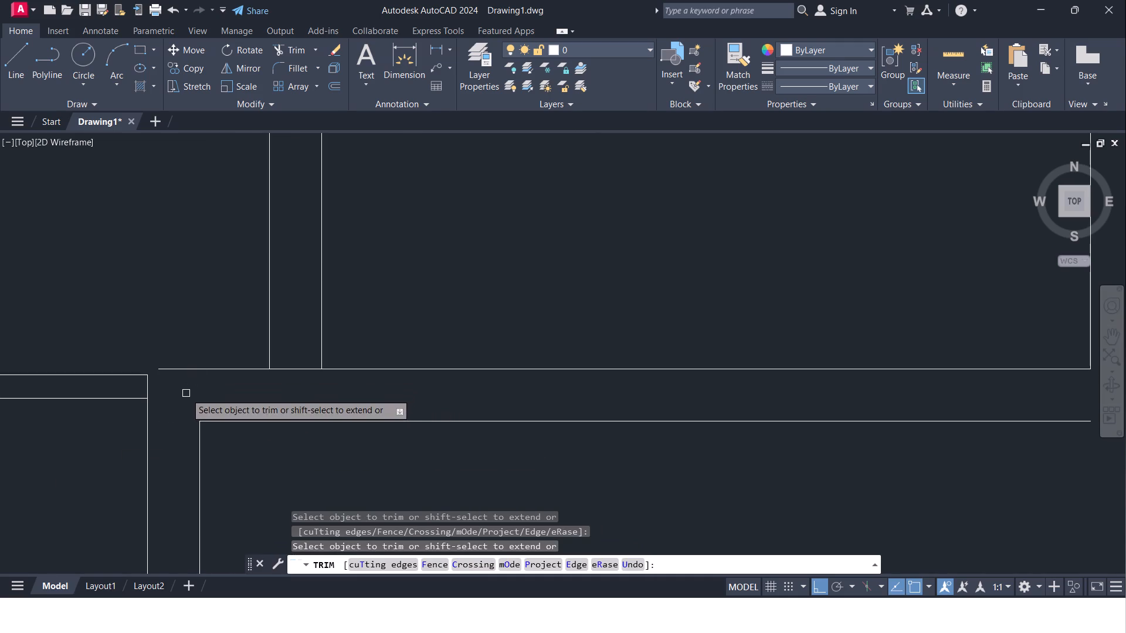
{"action": "key", "text": "Escape"}
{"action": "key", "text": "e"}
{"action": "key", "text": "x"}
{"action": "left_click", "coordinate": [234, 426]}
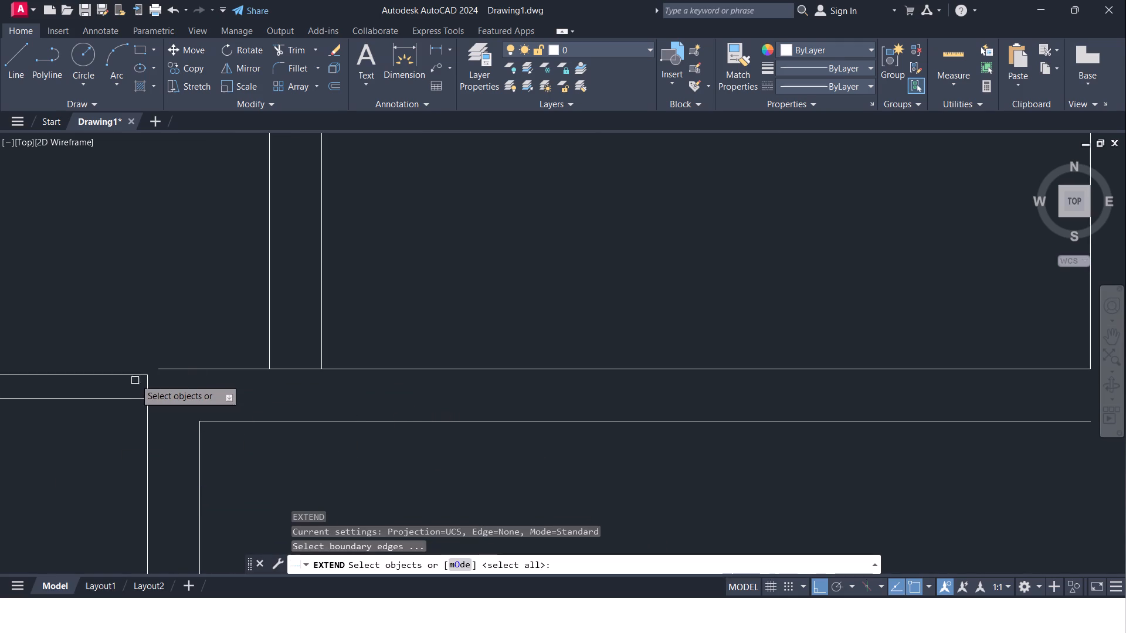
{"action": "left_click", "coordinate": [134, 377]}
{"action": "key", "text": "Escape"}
Offset the lower line of the upper-left room's bottom wall 9'8" downward.
{"action": "scroll", "coordinate": [144, 376], "scroll_direction": "down", "scroll_amount": 2}
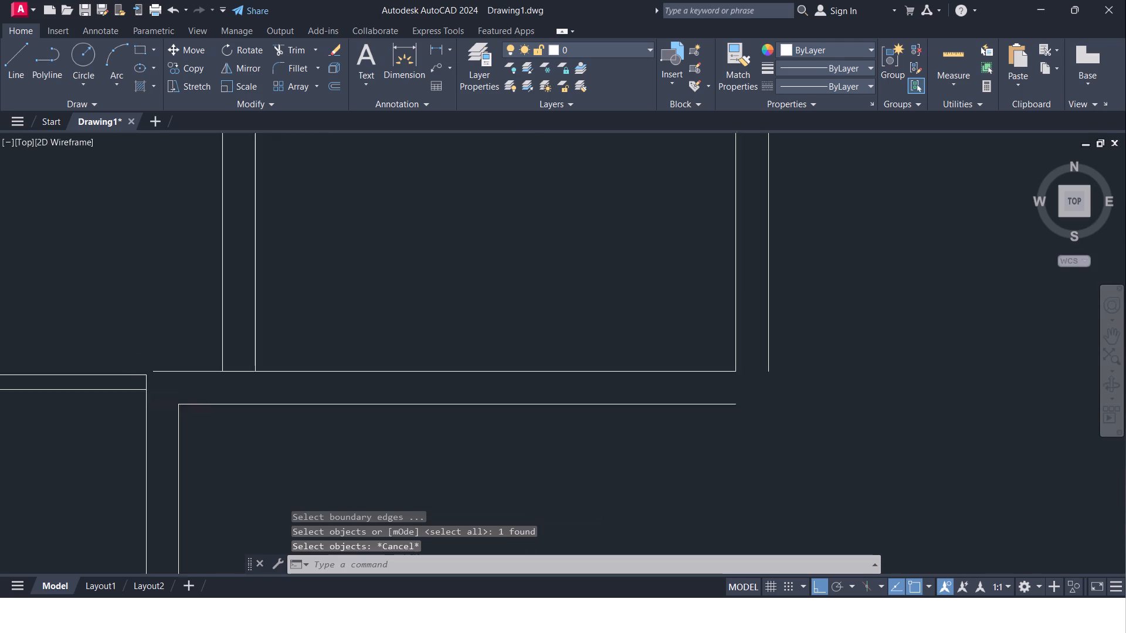
{"action": "scroll", "coordinate": [144, 376], "scroll_direction": "down", "scroll_amount": 2}
{"action": "middle_click_drag", "start_coordinate": [147, 375], "coordinate": [280, 339]}
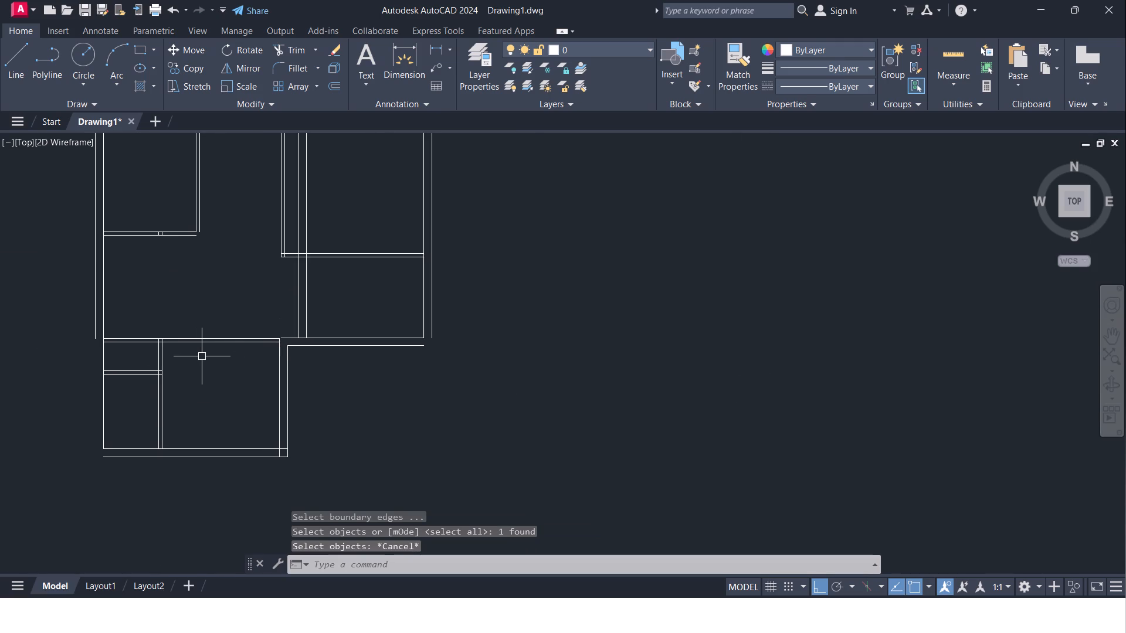
{"action": "middle_click_drag", "start_coordinate": [193, 281], "coordinate": [177, 345]}
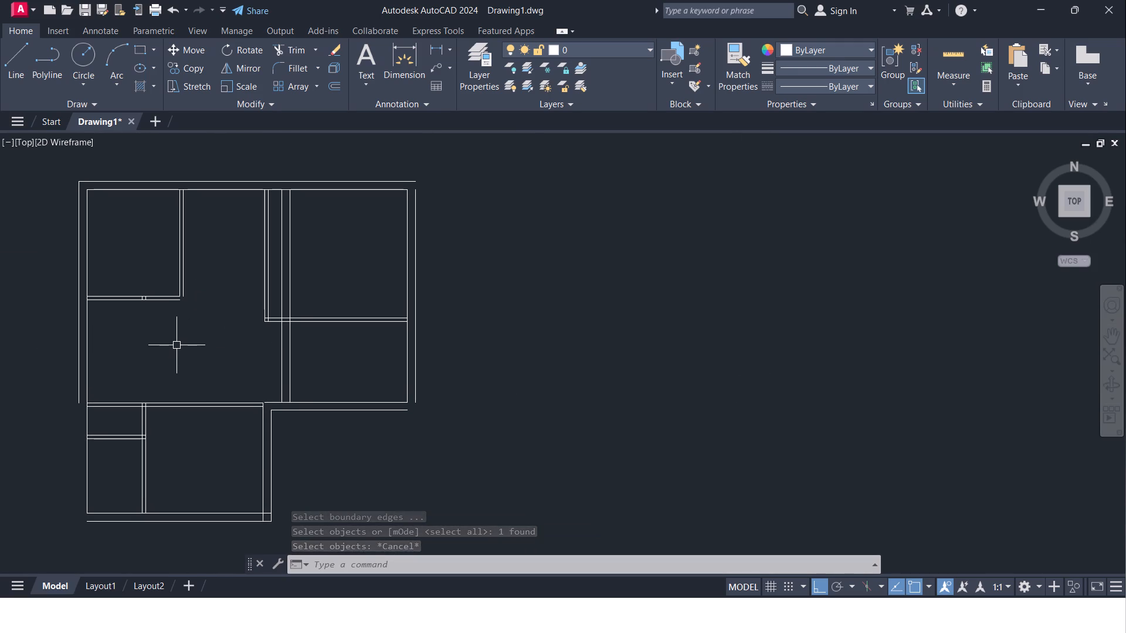
{"action": "key", "text": "Escape"}
{"action": "key", "text": "o"}
{"action": "key", "text": "Return"}
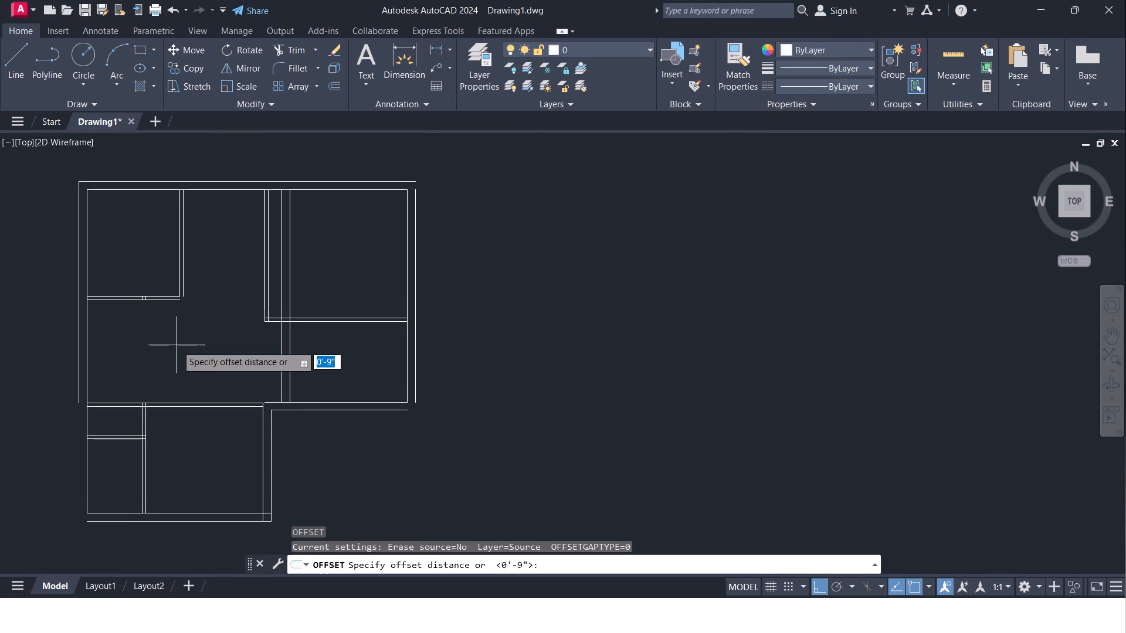
{"action": "key", "text": "9"}
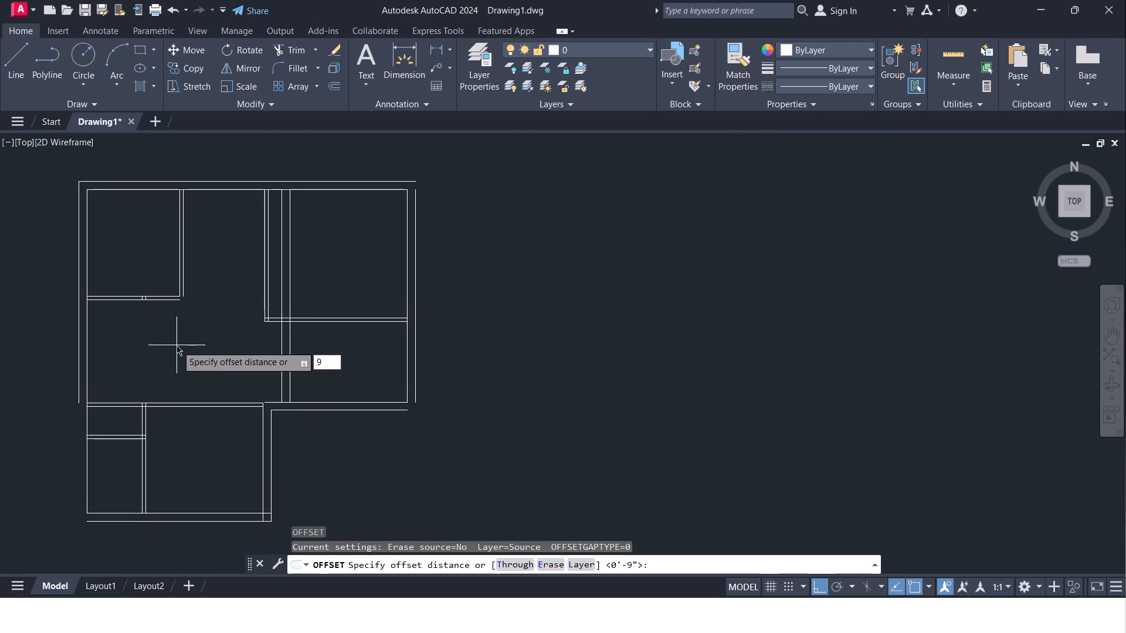
{"action": "type", "text": "'8"}
{"action": "key", "text": "shift+quotedbl"}
{"action": "key", "text": "Return"}
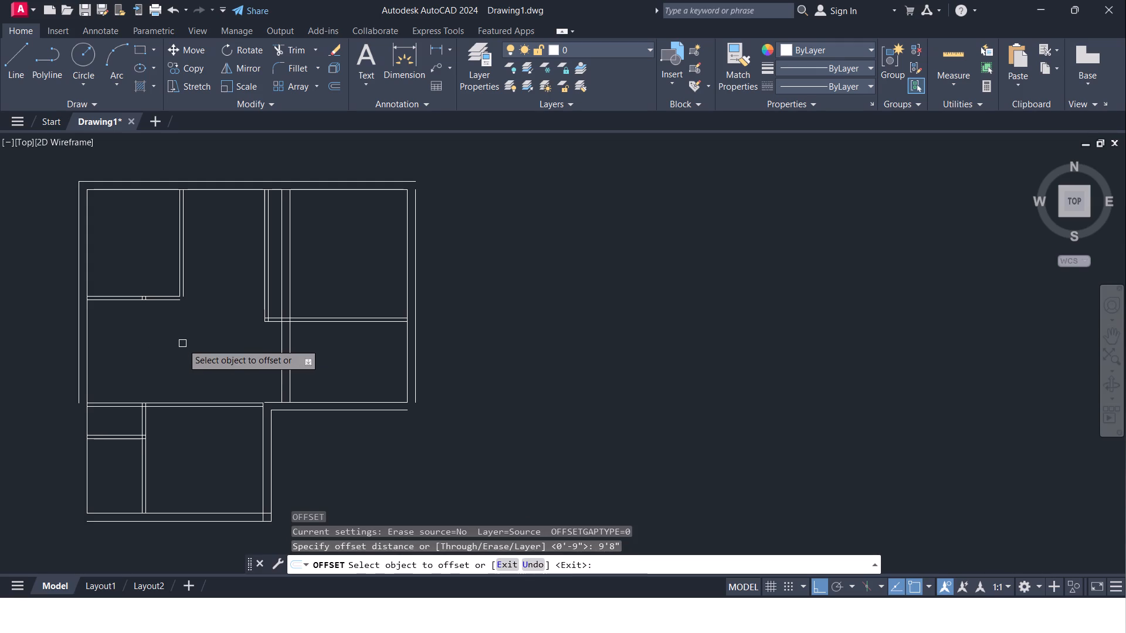
{"action": "left_click", "coordinate": [170, 301]}
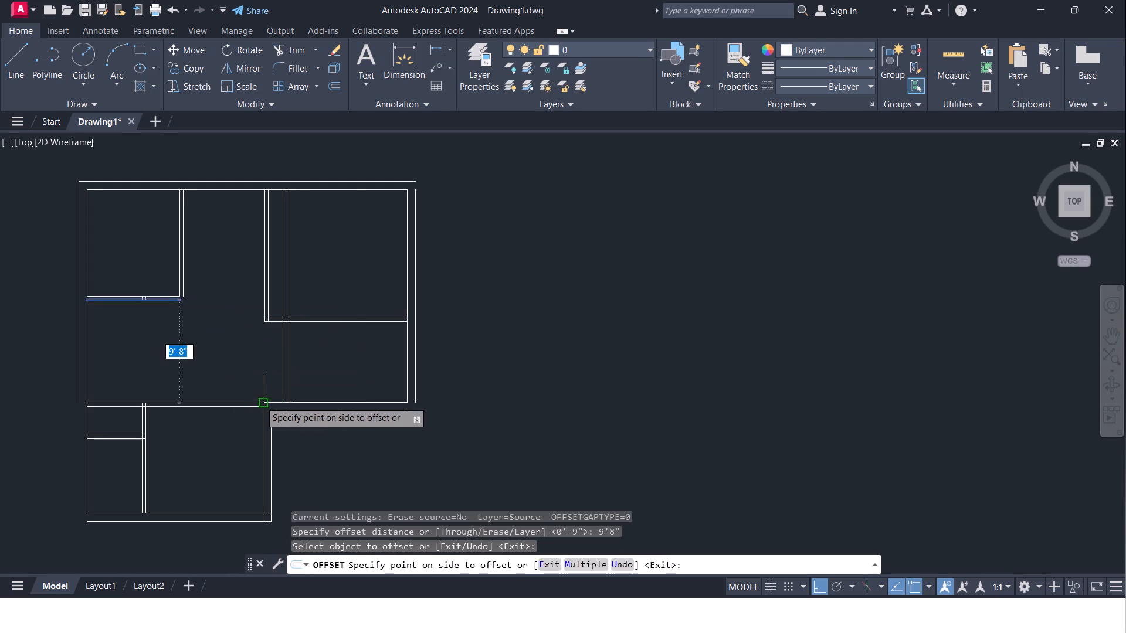
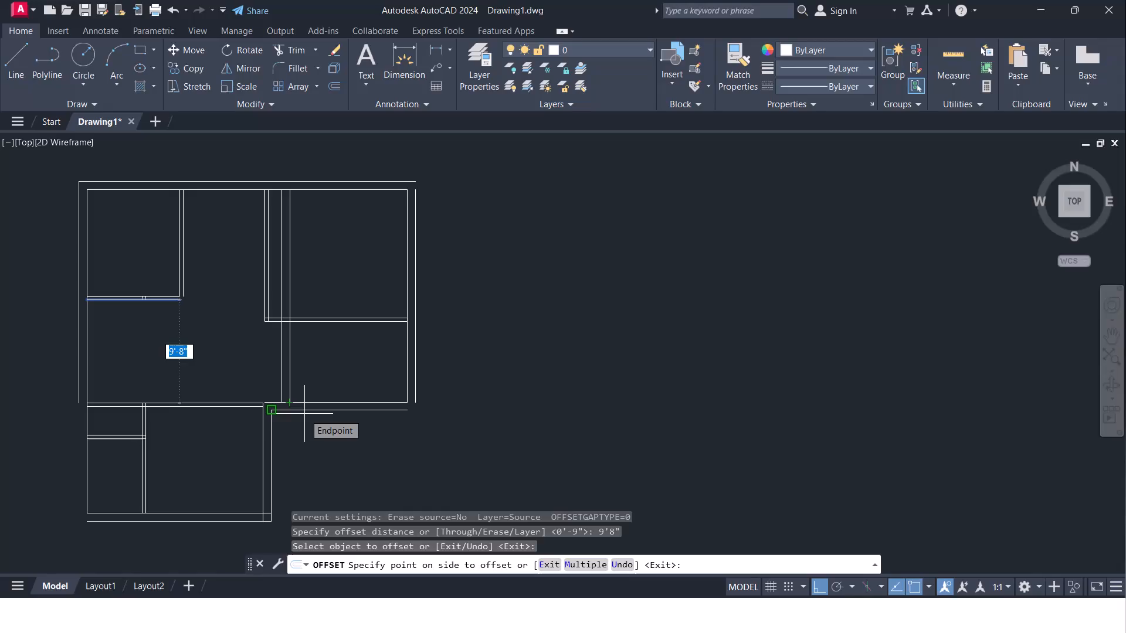
Trim the two vertical lines of the lower-right room's left wall where they run above the horizontal wall between the right-hand rooms.
{"action": "key", "text": "Escape"}
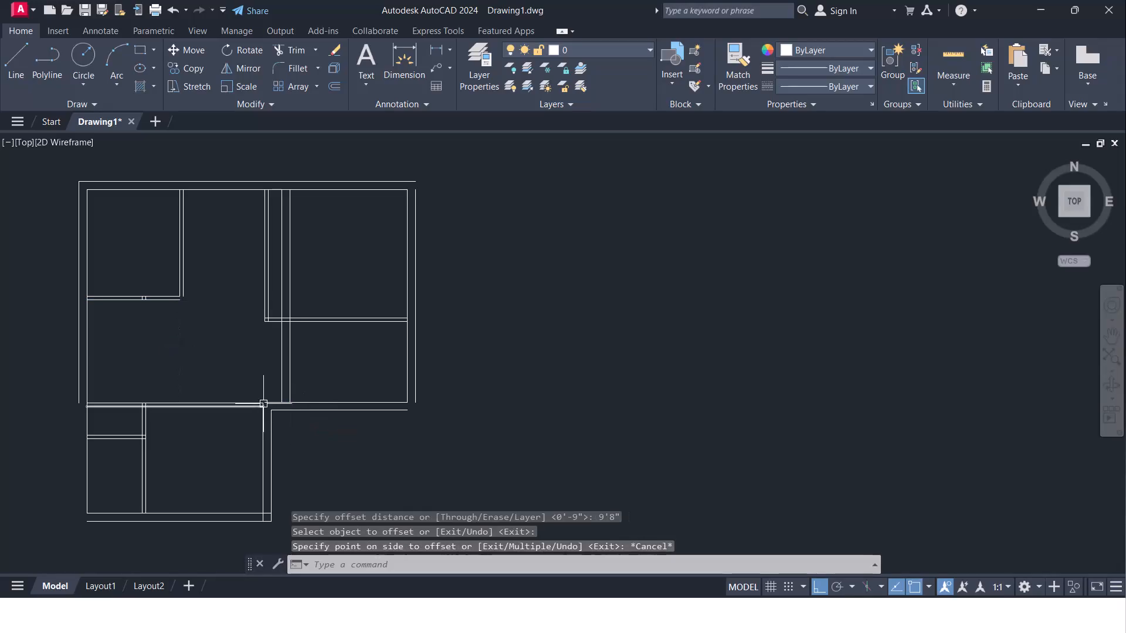
{"action": "scroll", "coordinate": [263, 404], "scroll_direction": "up", "scroll_amount": 3}
{"action": "middle_click_drag", "start_coordinate": [263, 403], "coordinate": [257, 381]}
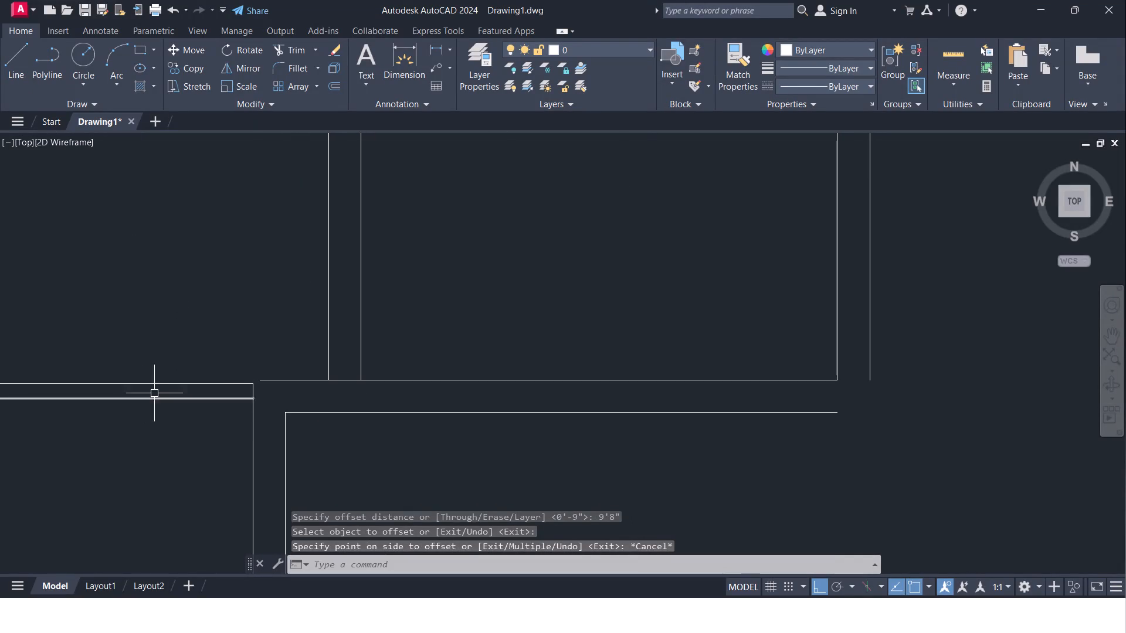
{"action": "scroll", "coordinate": [159, 393], "scroll_direction": "down", "scroll_amount": 2}
{"action": "middle_click_drag", "start_coordinate": [171, 395], "coordinate": [232, 396]}
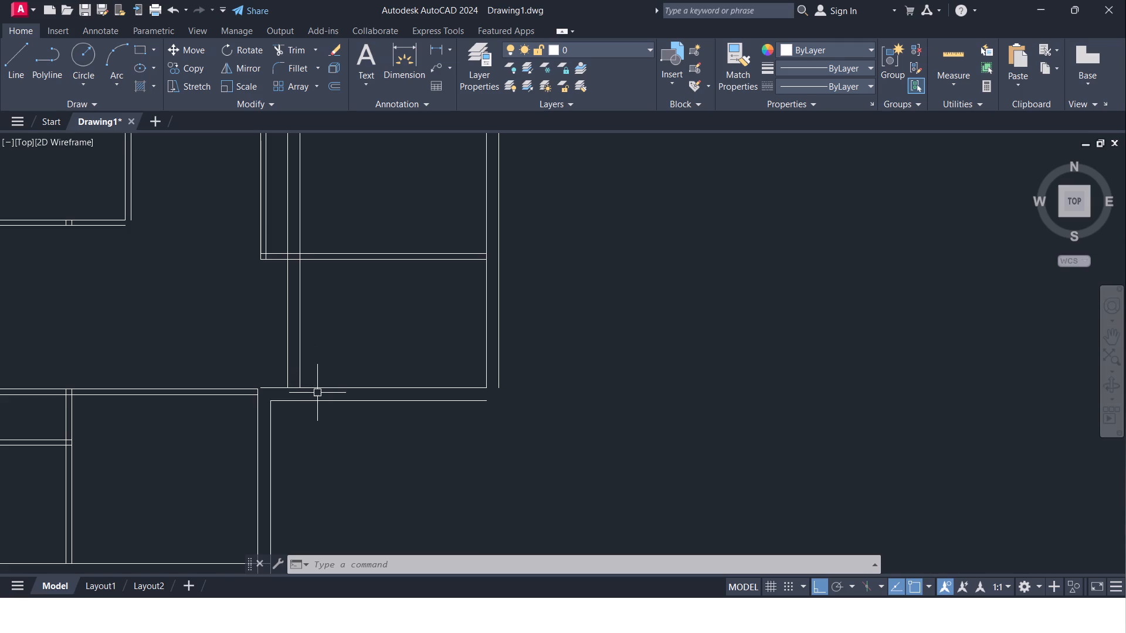
{"action": "scroll", "coordinate": [318, 380], "scroll_direction": "up", "scroll_amount": 1}
{"action": "middle_click_drag", "start_coordinate": [318, 380], "coordinate": [289, 380]}
{"action": "scroll", "coordinate": [289, 380], "scroll_direction": "down", "scroll_amount": 3}
{"action": "scroll", "coordinate": [293, 365], "scroll_direction": "up", "scroll_amount": 1}
{"action": "middle_click", "coordinate": [293, 365]}
{"action": "scroll", "coordinate": [293, 365], "scroll_direction": "up", "scroll_amount": 1}
{"action": "type", "text": "tr"}
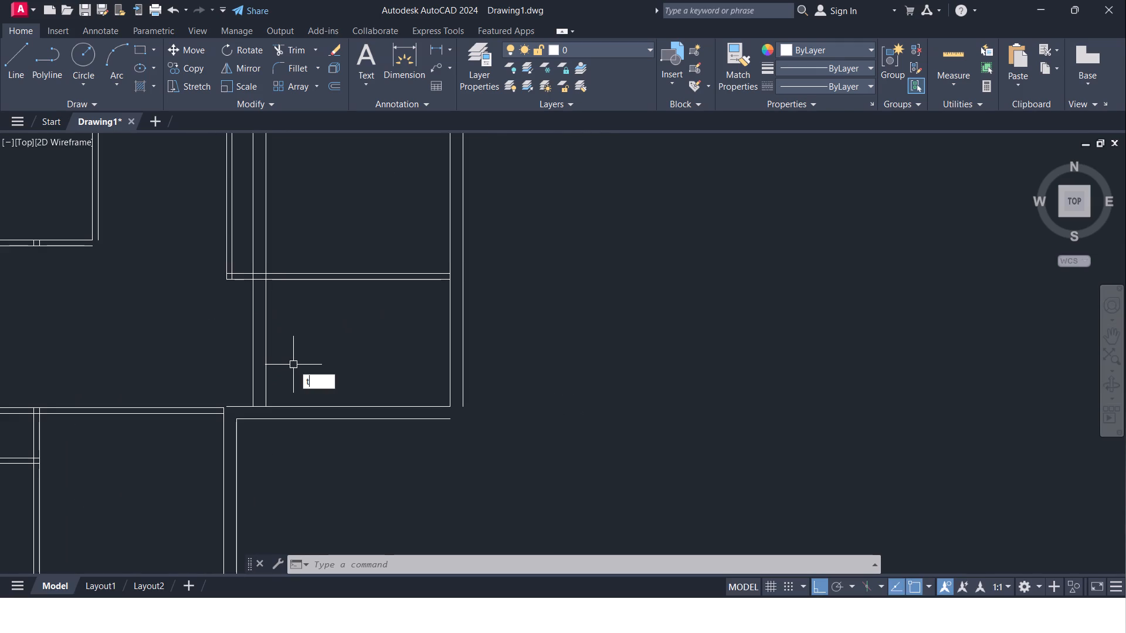
{"action": "key", "text": "Return"}
{"action": "key", "text": "Return"}
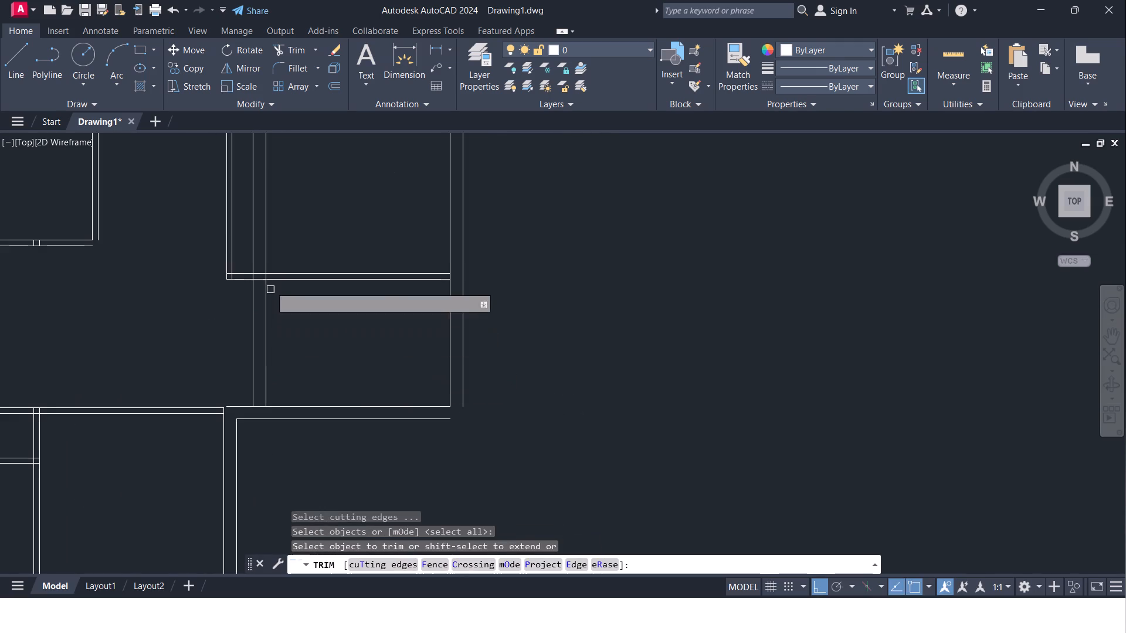
{"action": "left_click_drag", "start_coordinate": [247, 232], "coordinate": [276, 246]}
{"action": "left_click", "coordinate": [276, 246]}
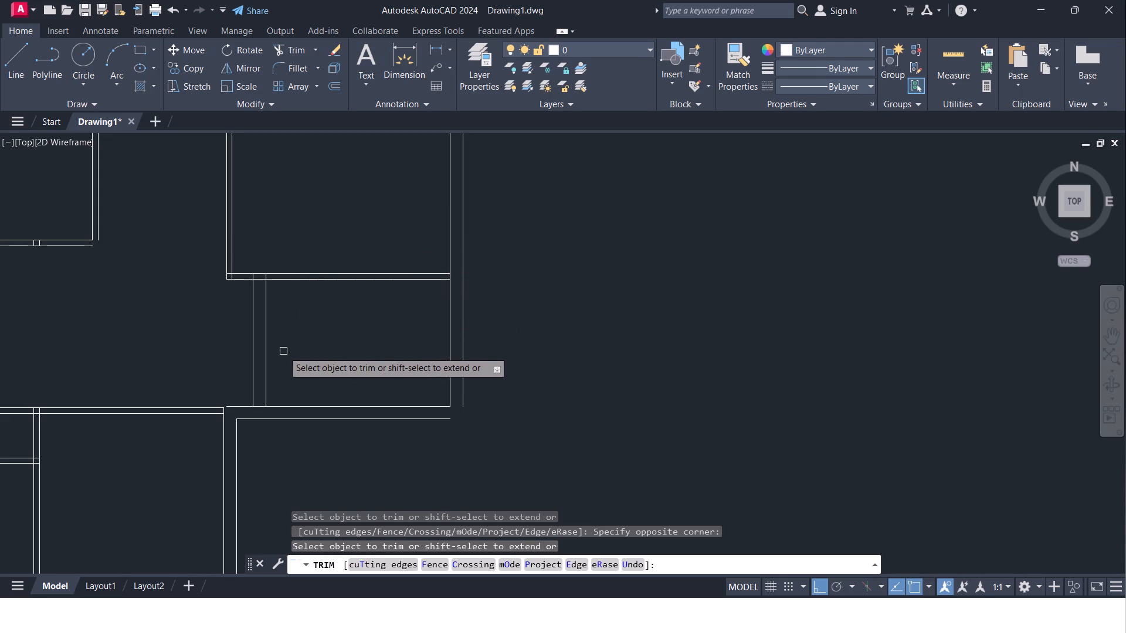
{"action": "middle_click_drag", "start_coordinate": [283, 351], "coordinate": [256, 363]}
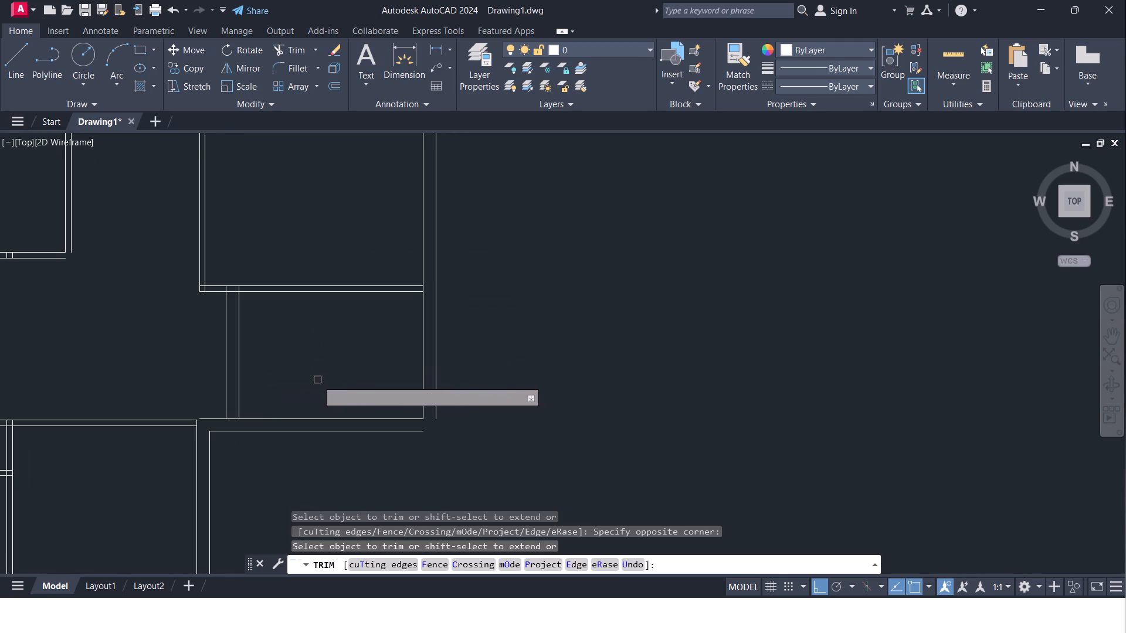
{"action": "middle_click_drag", "start_coordinate": [317, 380], "coordinate": [298, 371]}
{"action": "key", "text": "Escape"}
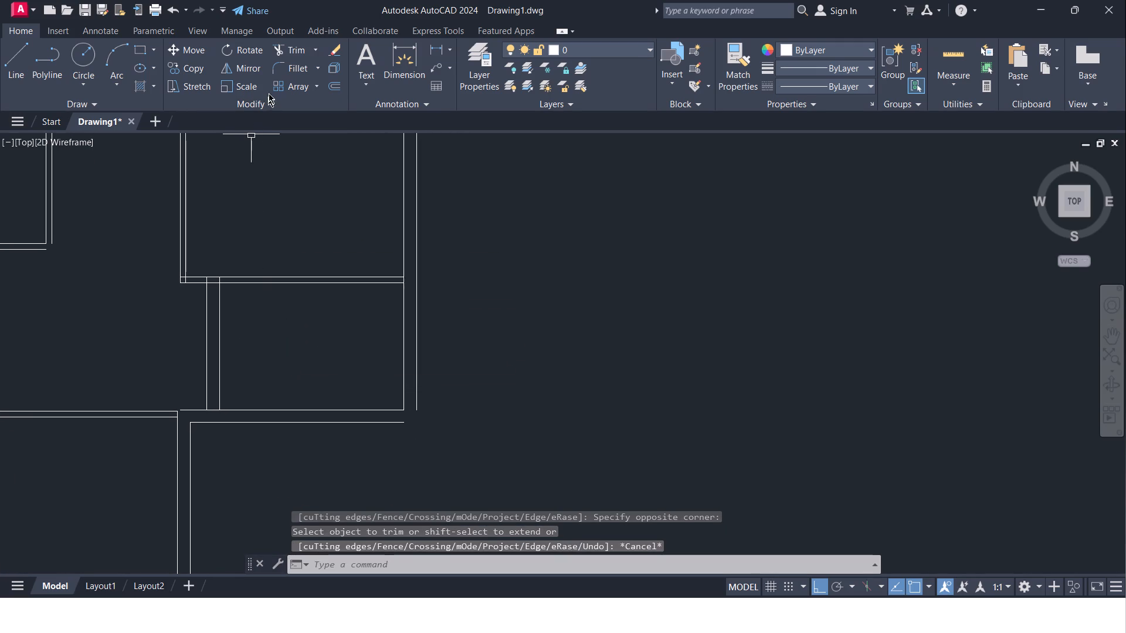
Fillet the right exterior wall's outer line with the outer horizontal line below the lower-right room to close the corner.
{"action": "left_click", "coordinate": [276, 73]}
{"action": "left_click", "coordinate": [416, 404]}
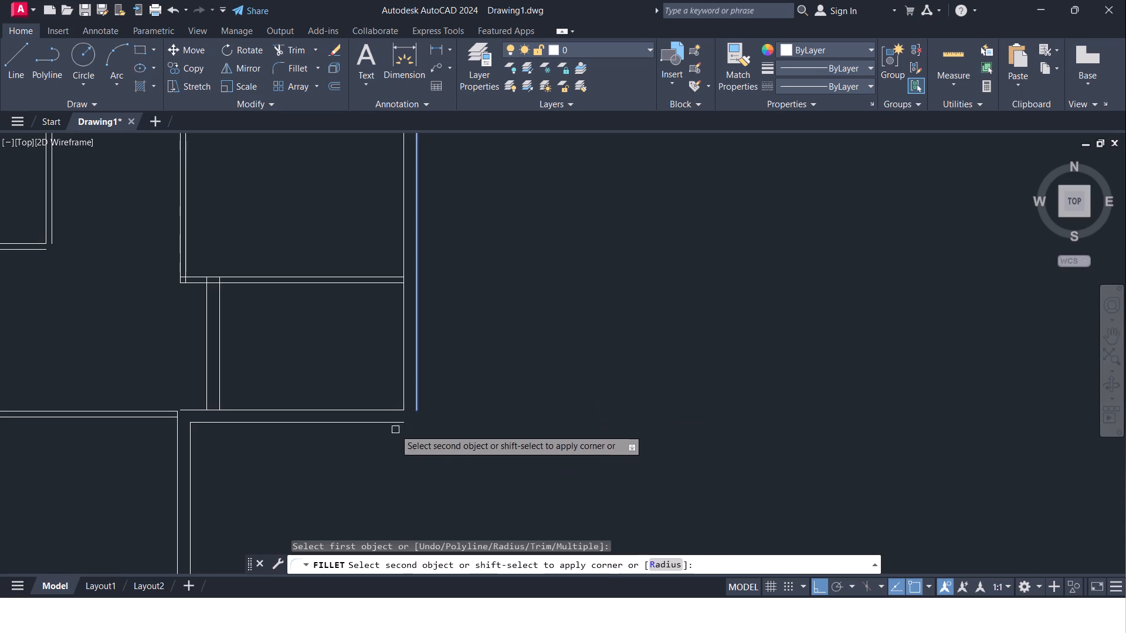
{"action": "left_click", "coordinate": [386, 424]}
Extend both vertical lines of the lower-right room's left wall down to the outer line of the bottom exterior wall.
{"action": "middle_click_drag", "start_coordinate": [177, 455], "coordinate": [286, 441]}
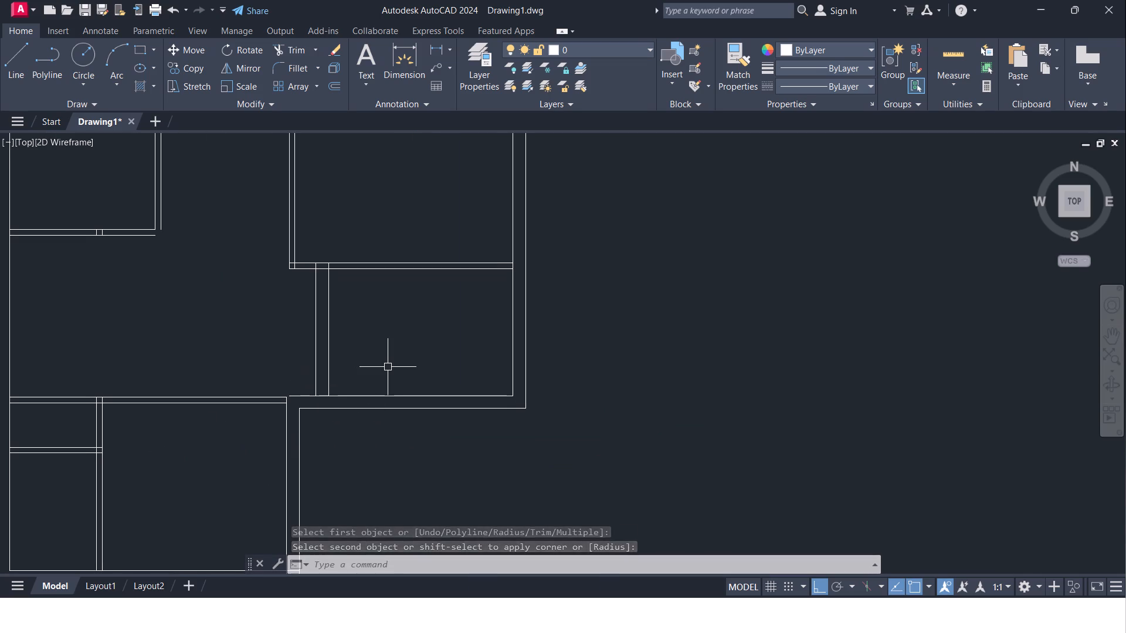
{"action": "key", "text": "Escape"}
{"action": "key", "text": "e"}
{"action": "key", "text": "x"}
{"action": "key", "text": "Return"}
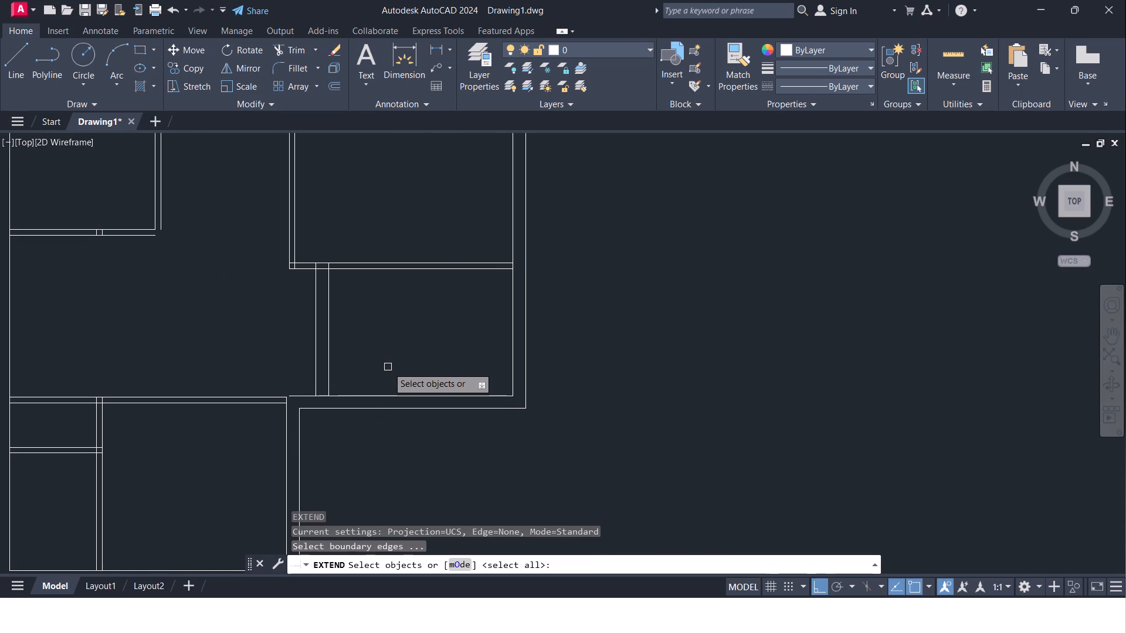
{"action": "key", "text": "Escape"}
{"action": "type", "text": "ex"}
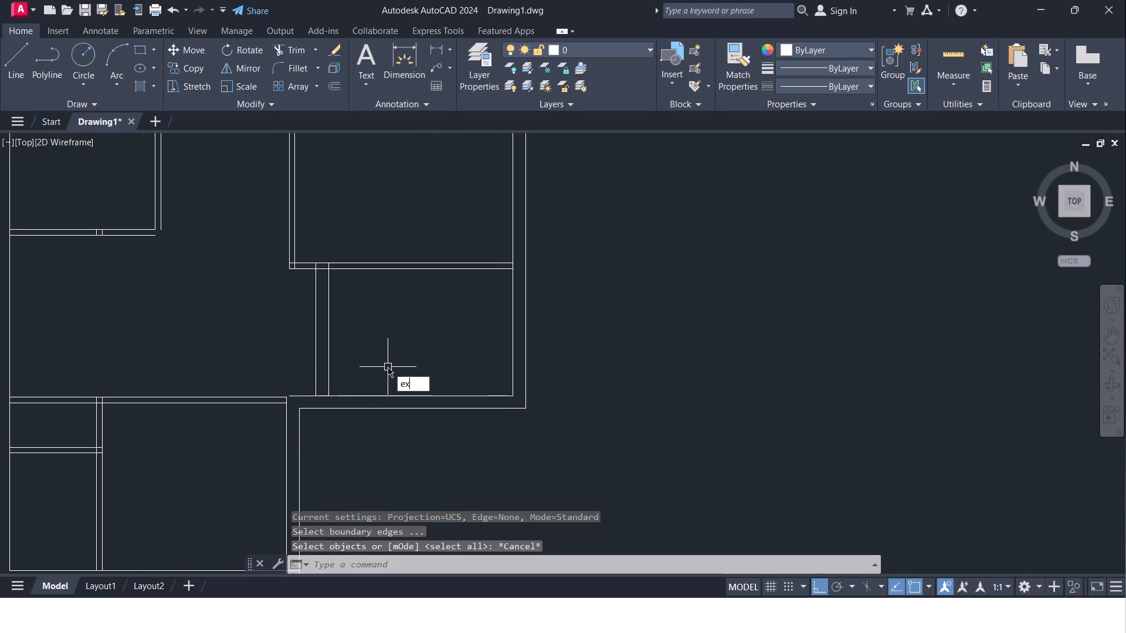
{"action": "key", "text": "Return"}
{"action": "key", "text": "Return"}
{"action": "left_click", "coordinate": [318, 346]}
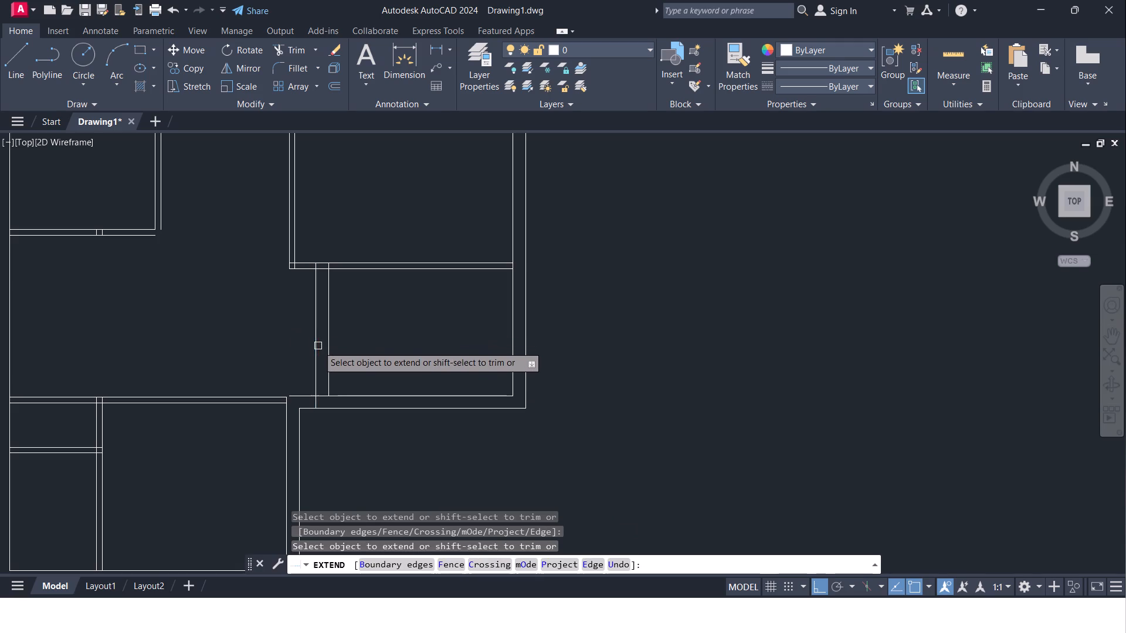
{"action": "left_click", "coordinate": [331, 360]}
{"action": "middle_click_drag", "start_coordinate": [358, 375], "coordinate": [361, 315]}
{"action": "scroll", "coordinate": [358, 365], "scroll_direction": "up", "scroll_amount": 1}
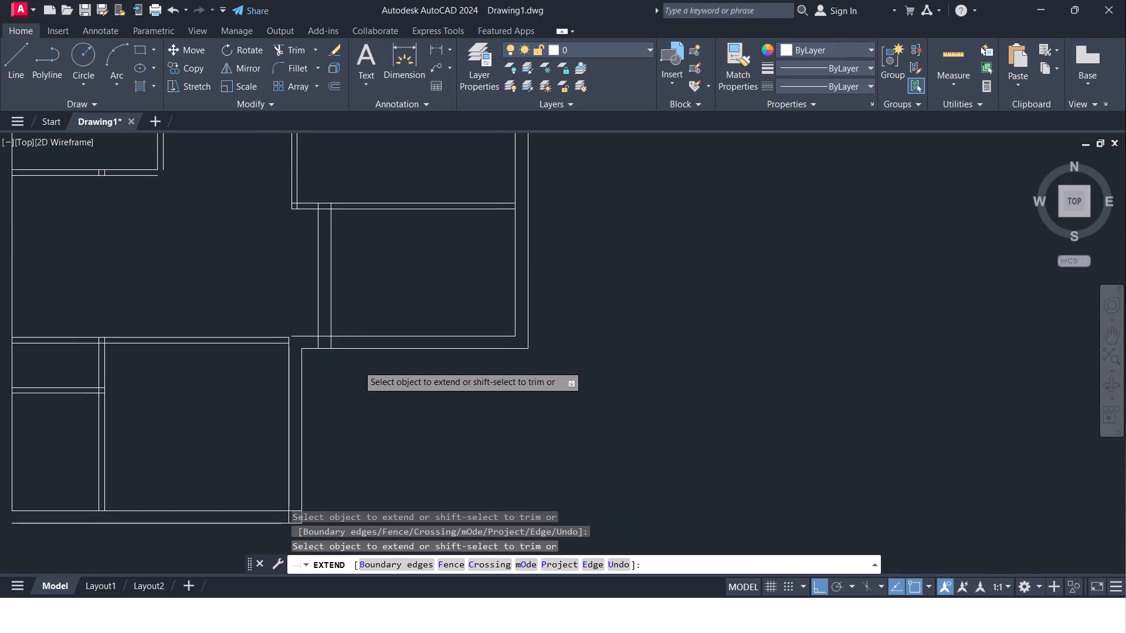
{"action": "scroll", "coordinate": [358, 365], "scroll_direction": "up", "scroll_amount": 1}
{"action": "middle_click_drag", "start_coordinate": [351, 364], "coordinate": [351, 386]}
{"action": "key", "text": "Escape"}
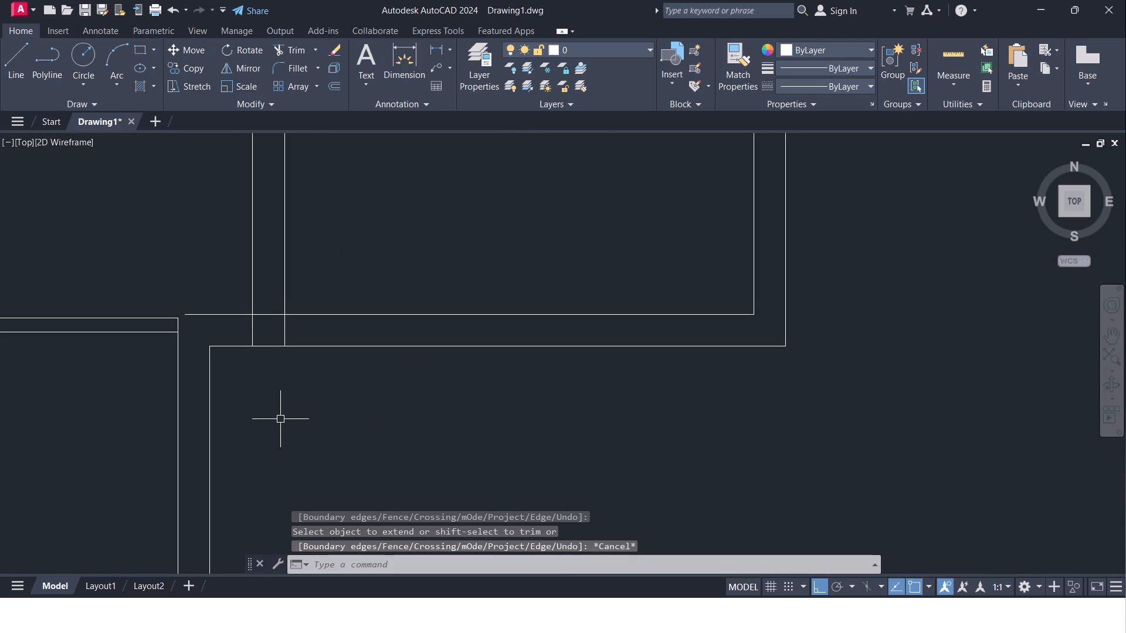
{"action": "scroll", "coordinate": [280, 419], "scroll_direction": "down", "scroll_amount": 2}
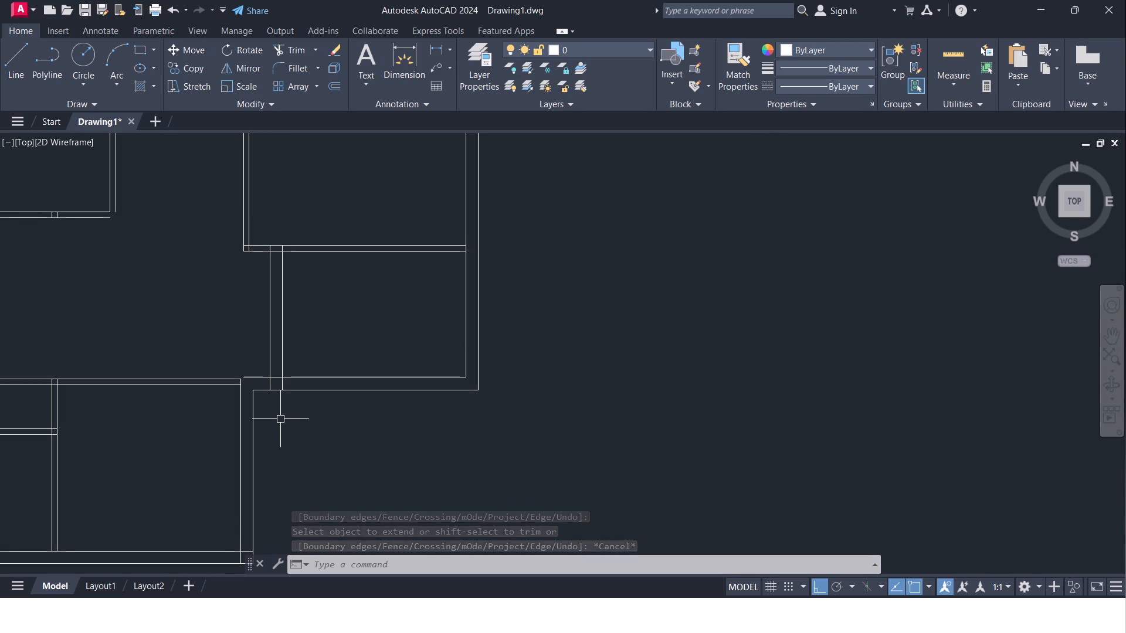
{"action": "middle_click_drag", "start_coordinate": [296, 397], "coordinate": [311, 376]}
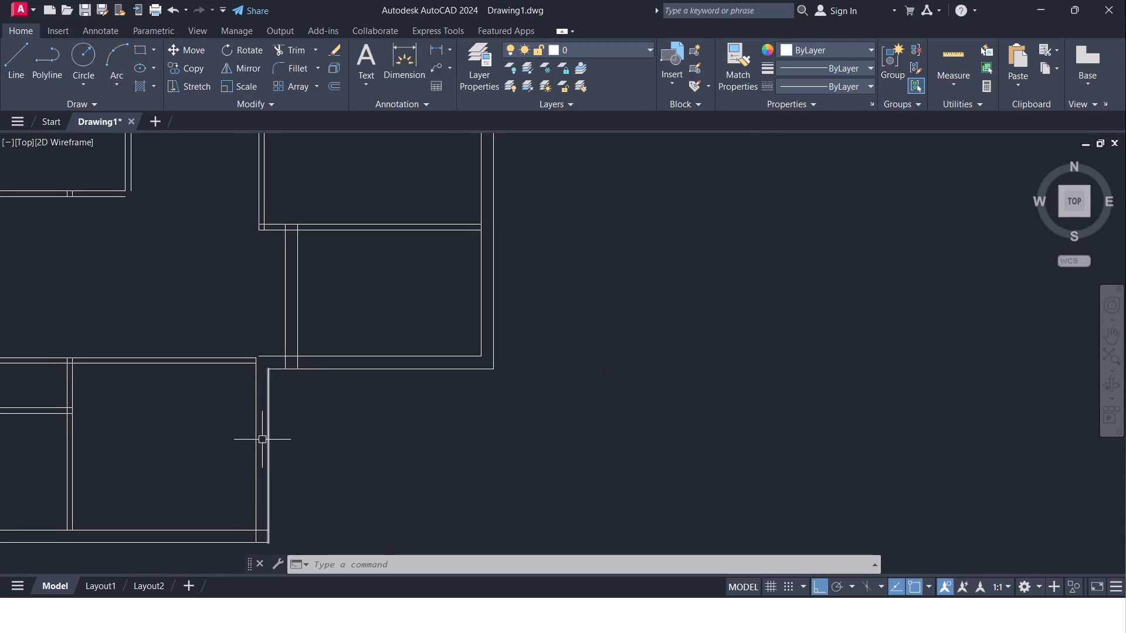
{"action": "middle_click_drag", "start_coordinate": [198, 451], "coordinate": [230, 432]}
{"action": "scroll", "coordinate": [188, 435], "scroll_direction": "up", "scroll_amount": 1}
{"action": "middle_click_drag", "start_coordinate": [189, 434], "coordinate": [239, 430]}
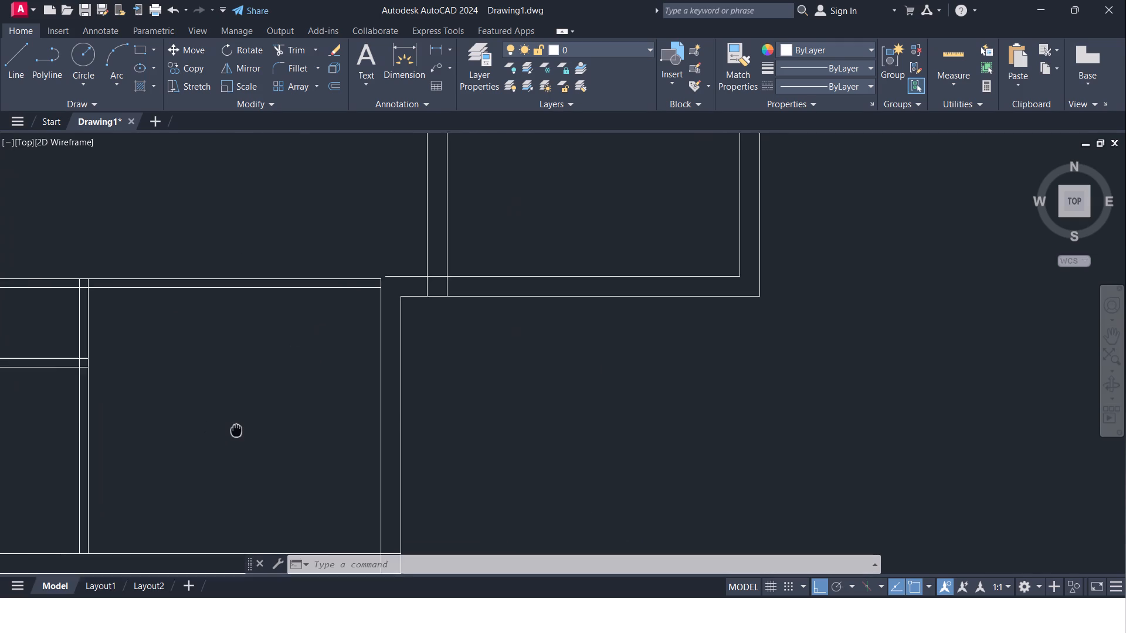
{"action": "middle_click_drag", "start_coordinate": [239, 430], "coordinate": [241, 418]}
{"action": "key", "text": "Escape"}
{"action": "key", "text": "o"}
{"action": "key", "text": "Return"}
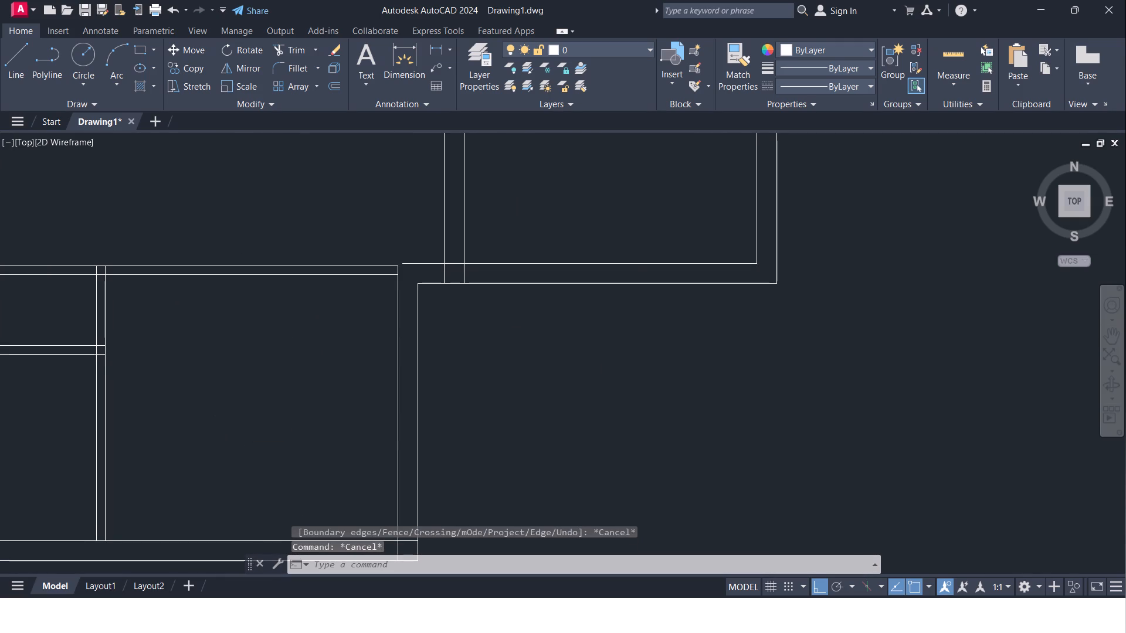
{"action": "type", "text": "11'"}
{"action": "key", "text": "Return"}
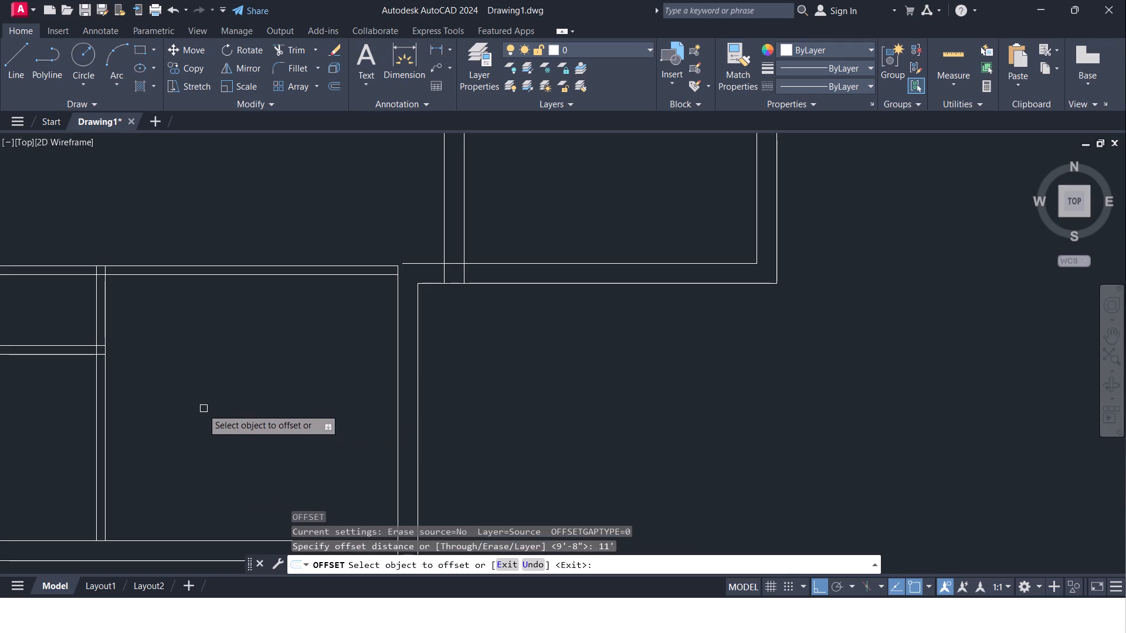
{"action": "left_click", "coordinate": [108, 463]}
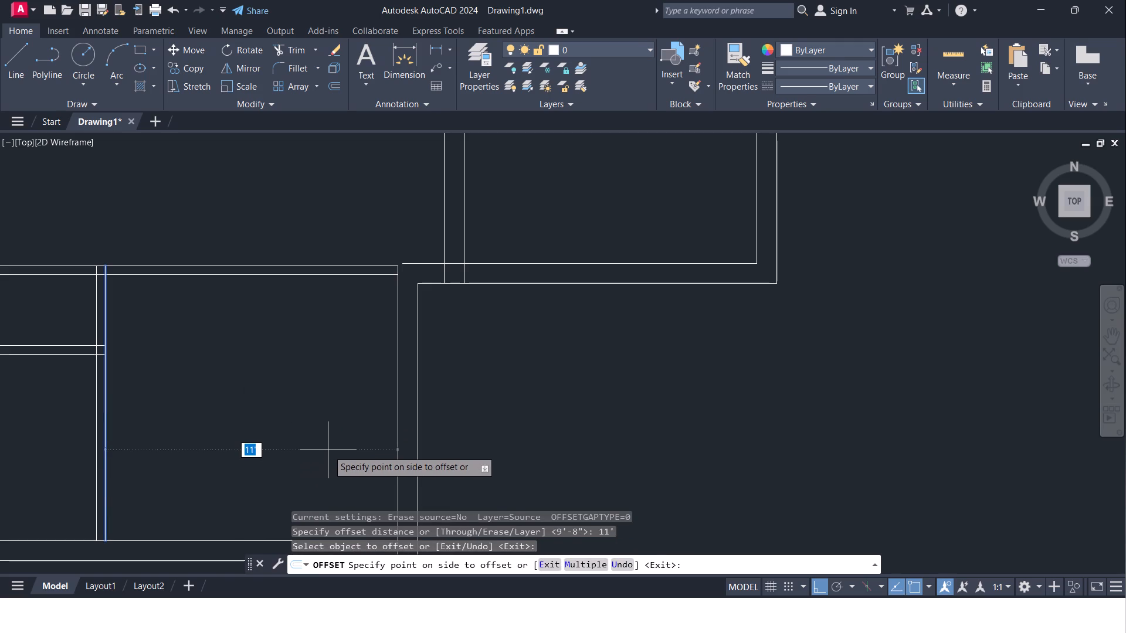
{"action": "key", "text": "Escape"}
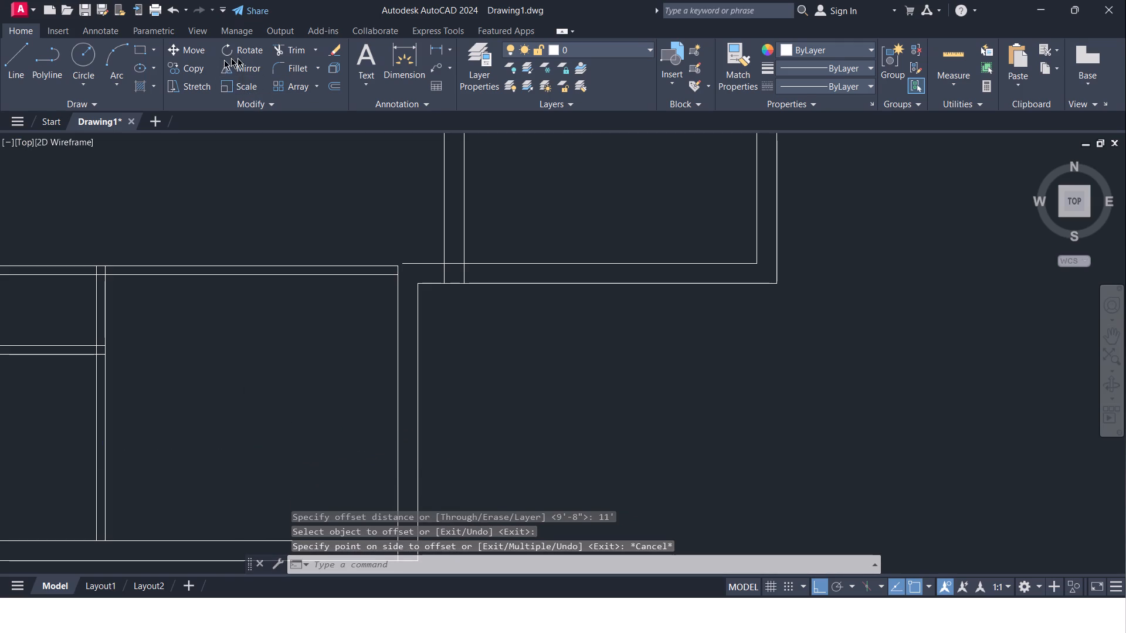
Erase both vertical lines of the lower block's right exterior wall.
{"action": "scroll", "coordinate": [245, 87], "scroll_direction": "down", "scroll_amount": 4}
{"action": "scroll", "coordinate": [262, 228], "scroll_direction": "down", "scroll_amount": 3}
{"action": "scroll", "coordinate": [259, 231], "scroll_direction": "up", "scroll_amount": 1}
{"action": "middle_click_drag", "start_coordinate": [259, 231], "coordinate": [272, 266]}
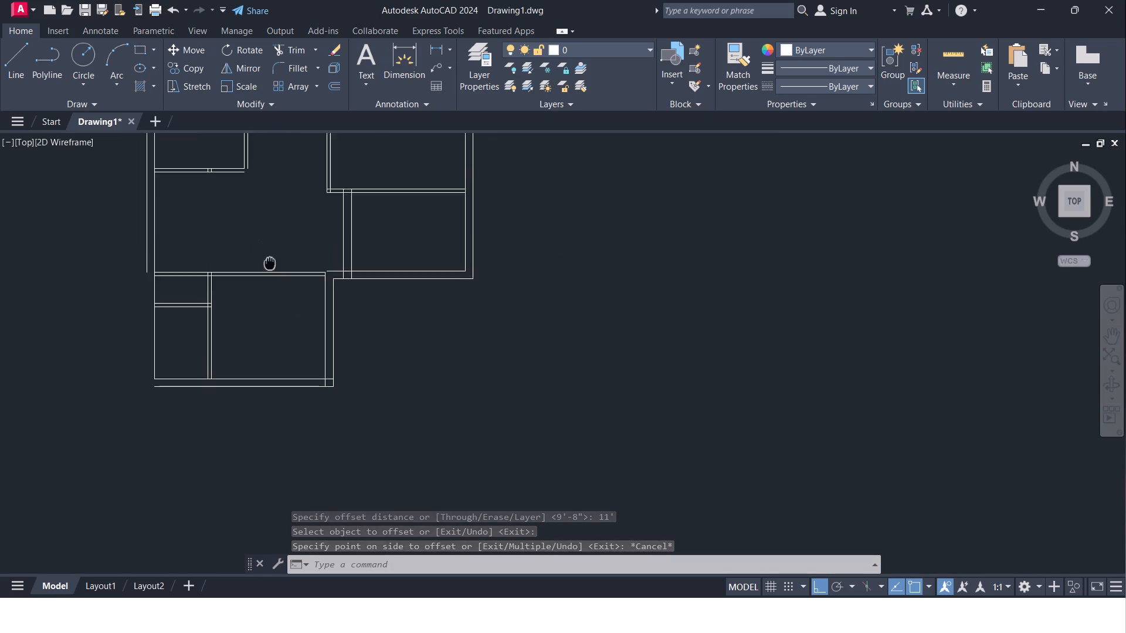
{"action": "middle_click_drag", "start_coordinate": [272, 266], "coordinate": [286, 287]}
{"action": "scroll", "coordinate": [297, 283], "scroll_direction": "down", "scroll_amount": 2}
{"action": "scroll", "coordinate": [300, 272], "scroll_direction": "up", "scroll_amount": 1}
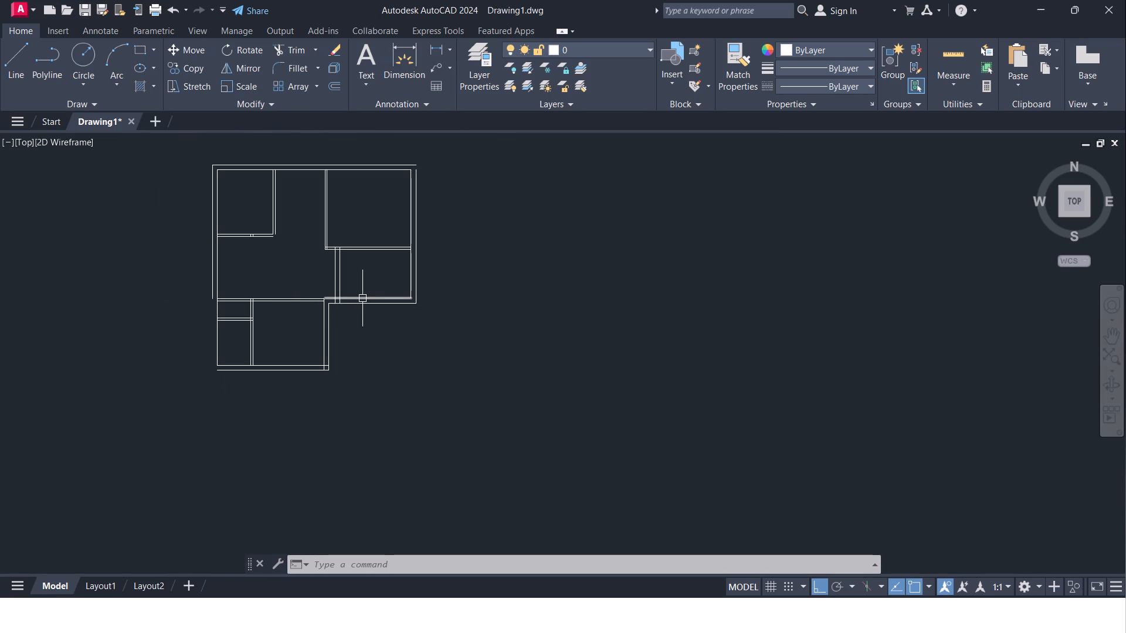
{"action": "scroll", "coordinate": [364, 322], "scroll_direction": "up", "scroll_amount": 1}
{"action": "scroll", "coordinate": [341, 252], "scroll_direction": "down", "scroll_amount": 1}
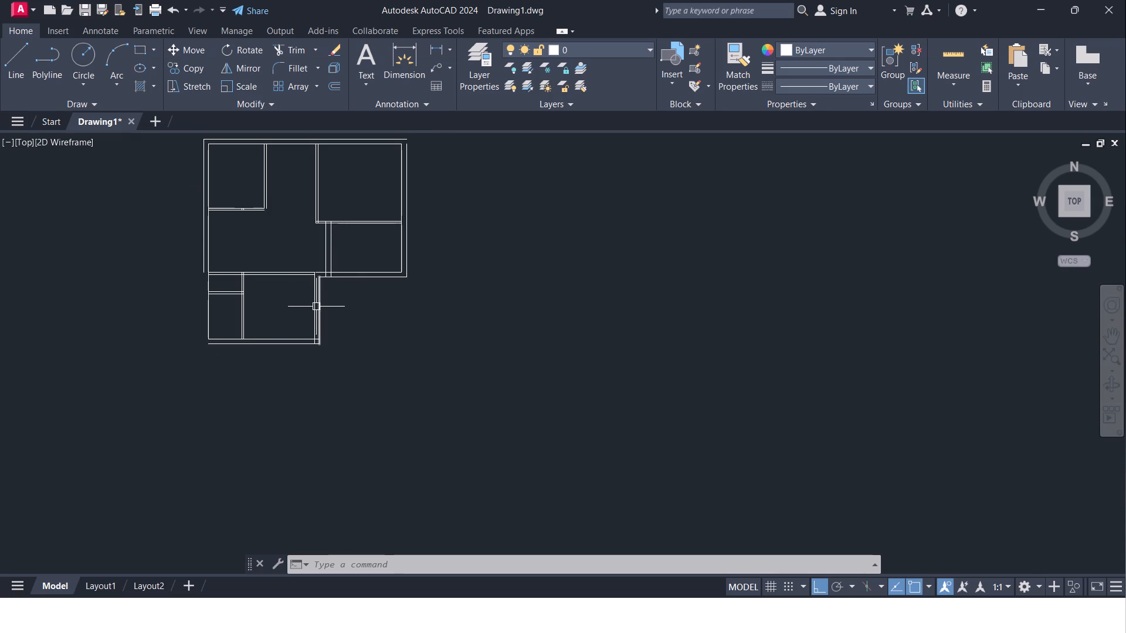
{"action": "scroll", "coordinate": [296, 320], "scroll_direction": "up", "scroll_amount": 1}
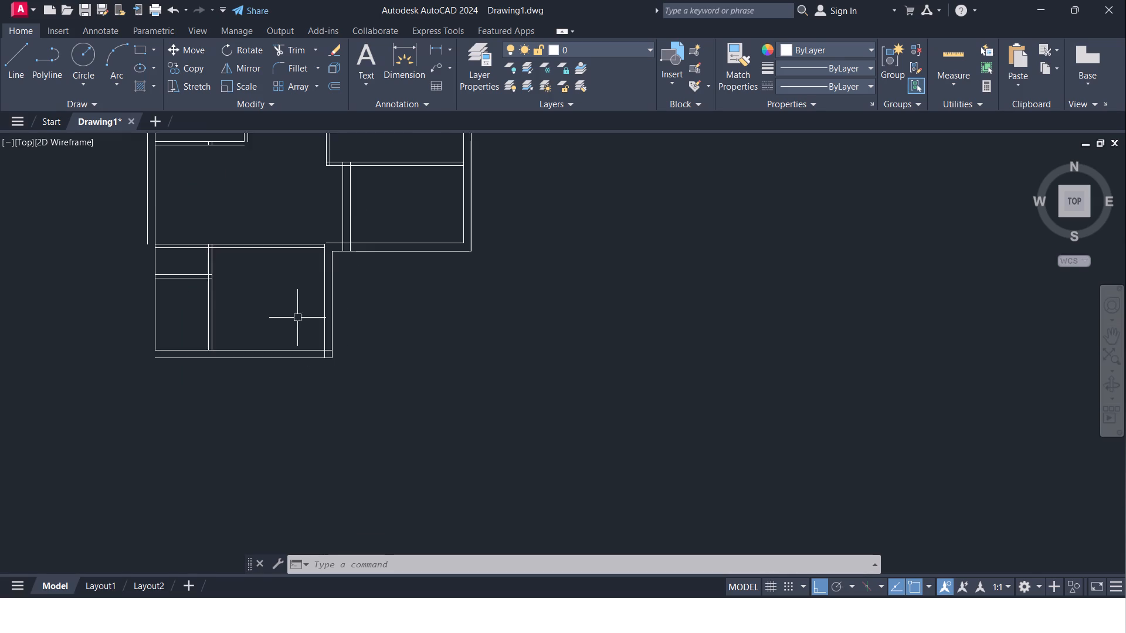
{"action": "scroll", "coordinate": [298, 318], "scroll_direction": "up", "scroll_amount": 1}
{"action": "left_click", "coordinate": [338, 257]}
{"action": "left_click", "coordinate": [355, 265]}
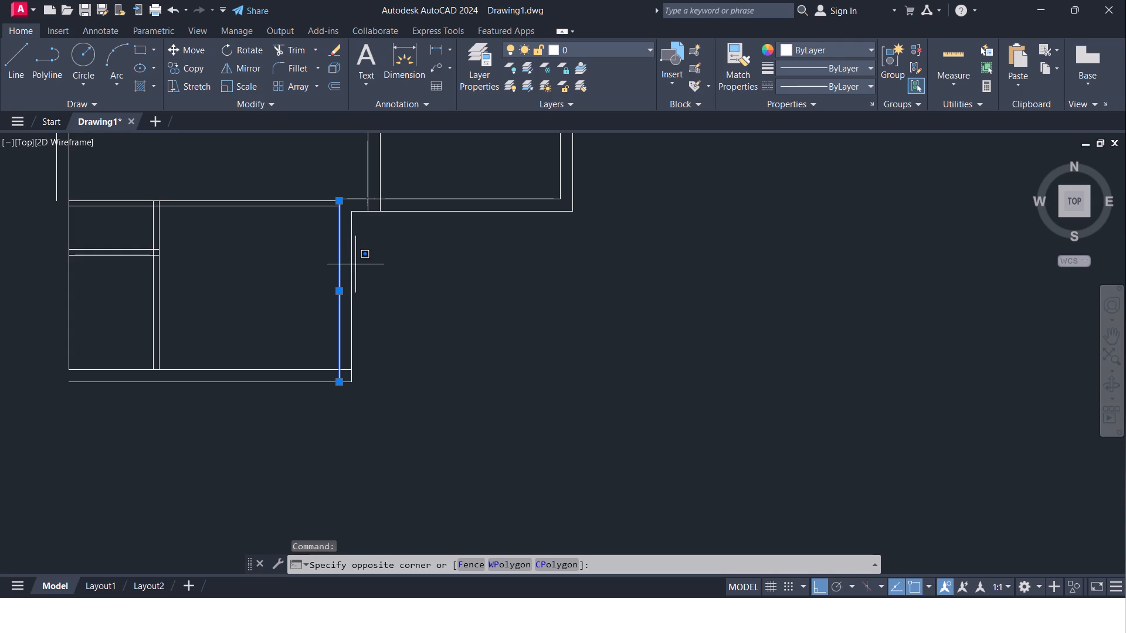
{"action": "left_click", "coordinate": [349, 272]}
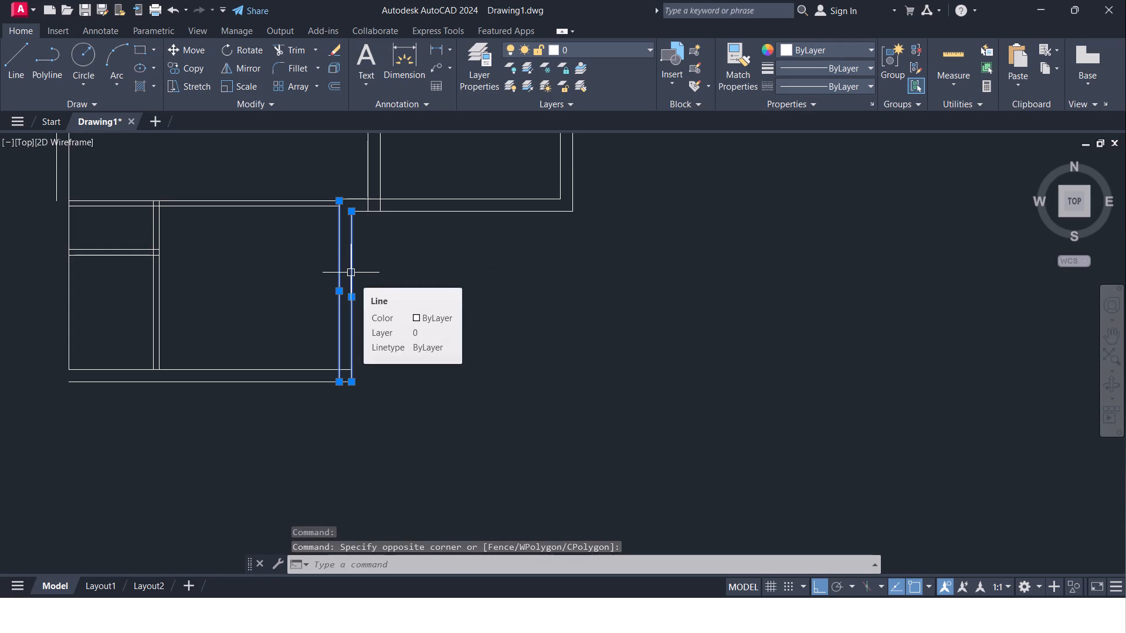
{"action": "key", "text": "Delete"}
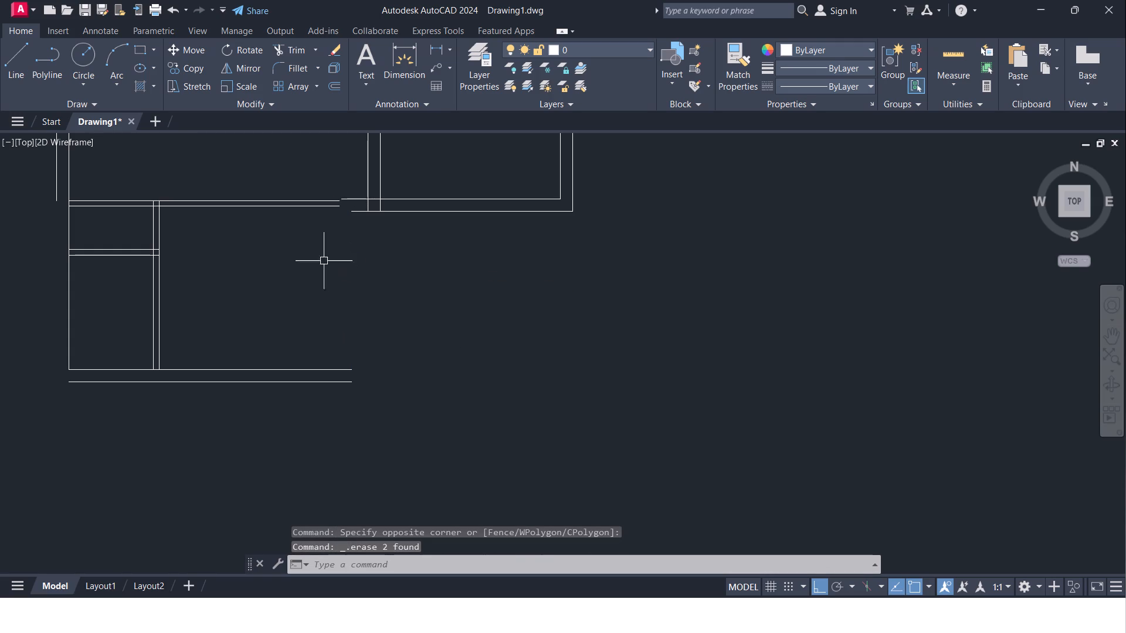
Draw a vertical line about 10'-3 1/2" long from the left end of the lower-right room's outer bottom line down to the lower block's outer bottom line.
{"action": "left_click", "coordinate": [10, 56]}
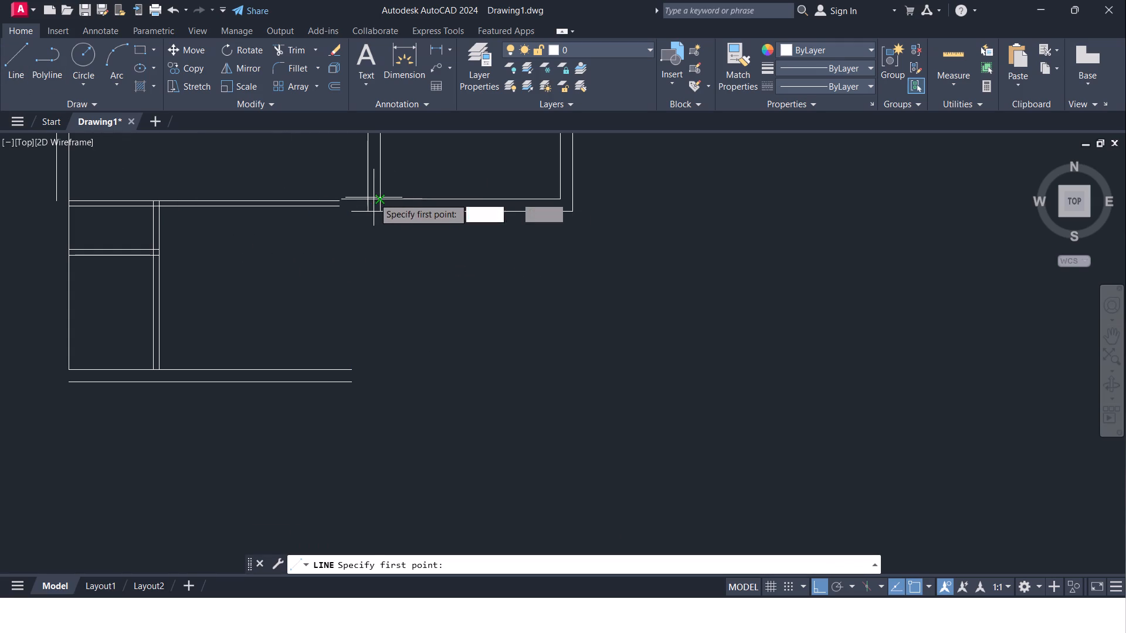
{"action": "left_click_drag", "start_coordinate": [349, 215], "coordinate": [351, 229]}
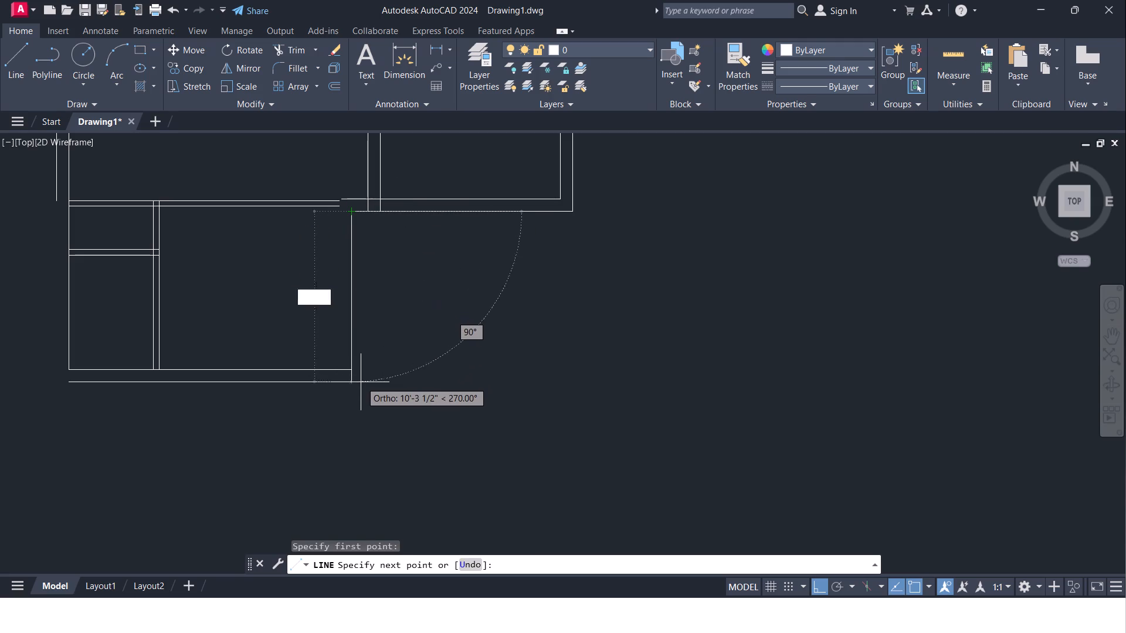
{"action": "left_click", "coordinate": [358, 380]}
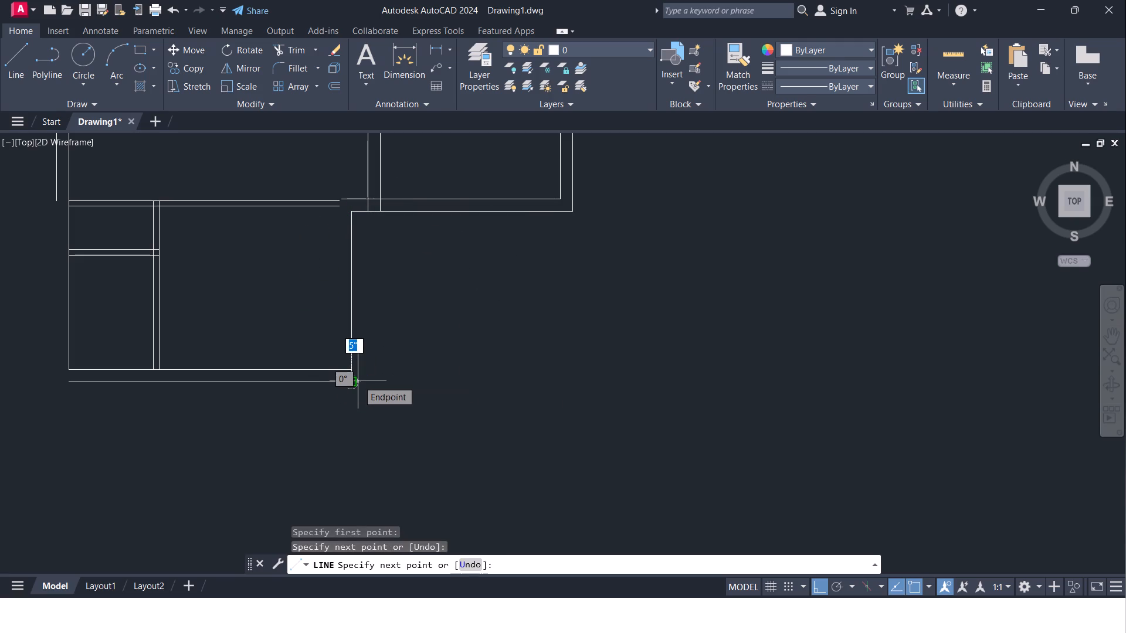
{"action": "key", "text": "Escape"}
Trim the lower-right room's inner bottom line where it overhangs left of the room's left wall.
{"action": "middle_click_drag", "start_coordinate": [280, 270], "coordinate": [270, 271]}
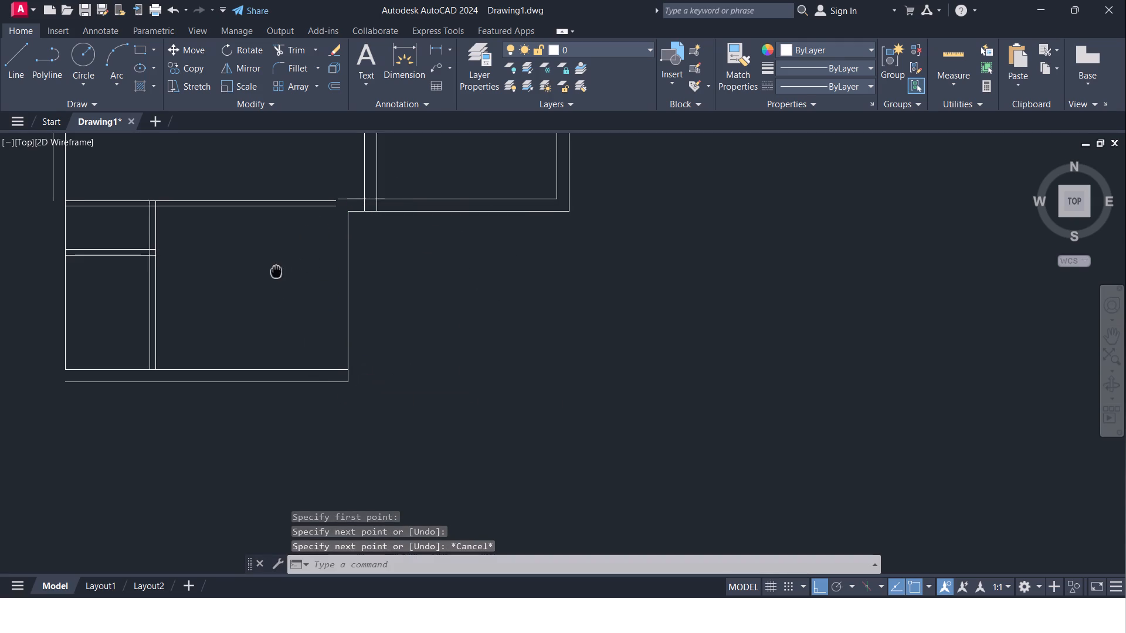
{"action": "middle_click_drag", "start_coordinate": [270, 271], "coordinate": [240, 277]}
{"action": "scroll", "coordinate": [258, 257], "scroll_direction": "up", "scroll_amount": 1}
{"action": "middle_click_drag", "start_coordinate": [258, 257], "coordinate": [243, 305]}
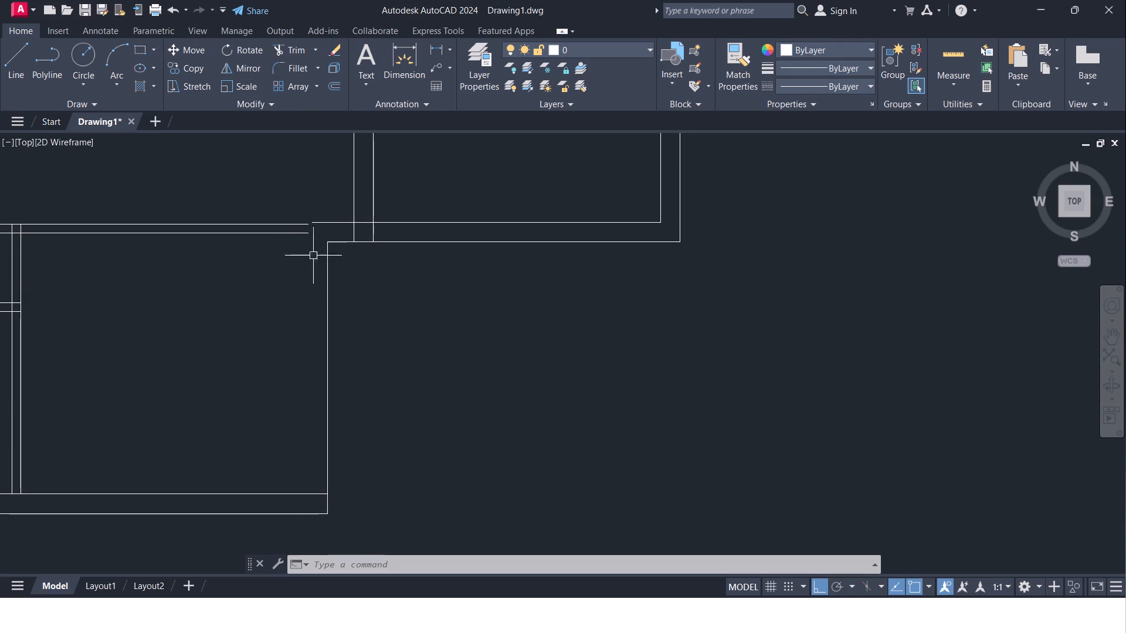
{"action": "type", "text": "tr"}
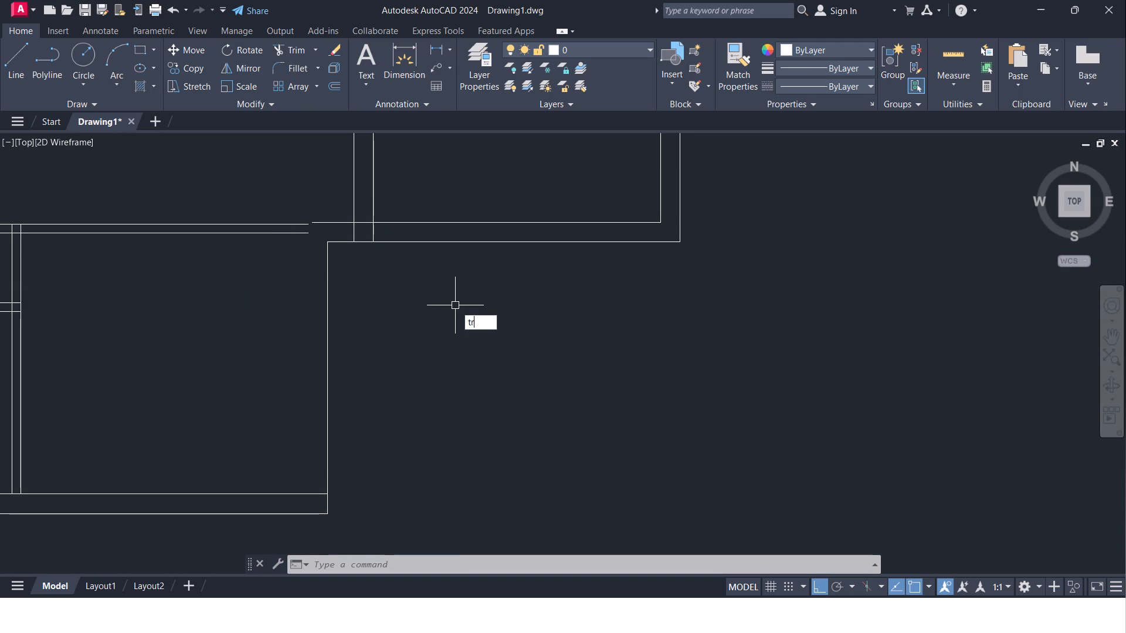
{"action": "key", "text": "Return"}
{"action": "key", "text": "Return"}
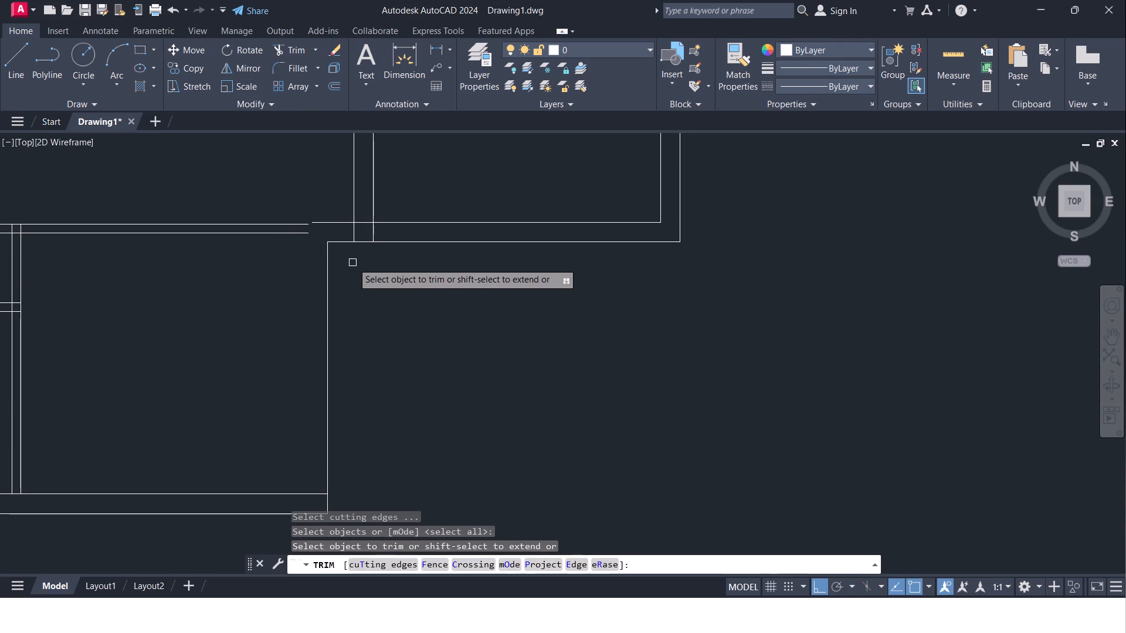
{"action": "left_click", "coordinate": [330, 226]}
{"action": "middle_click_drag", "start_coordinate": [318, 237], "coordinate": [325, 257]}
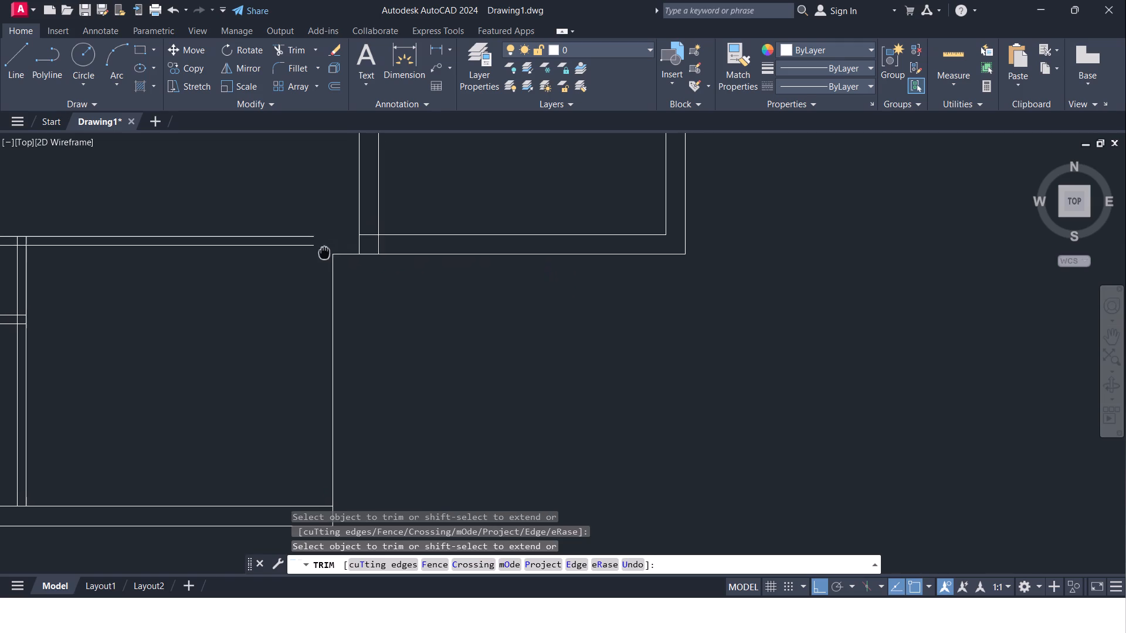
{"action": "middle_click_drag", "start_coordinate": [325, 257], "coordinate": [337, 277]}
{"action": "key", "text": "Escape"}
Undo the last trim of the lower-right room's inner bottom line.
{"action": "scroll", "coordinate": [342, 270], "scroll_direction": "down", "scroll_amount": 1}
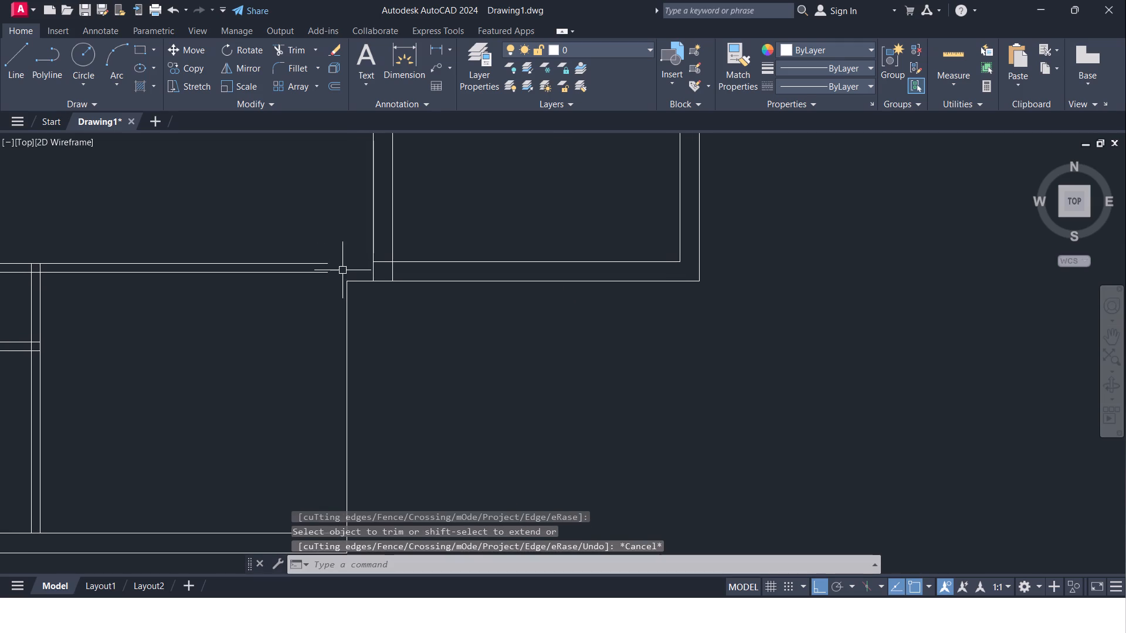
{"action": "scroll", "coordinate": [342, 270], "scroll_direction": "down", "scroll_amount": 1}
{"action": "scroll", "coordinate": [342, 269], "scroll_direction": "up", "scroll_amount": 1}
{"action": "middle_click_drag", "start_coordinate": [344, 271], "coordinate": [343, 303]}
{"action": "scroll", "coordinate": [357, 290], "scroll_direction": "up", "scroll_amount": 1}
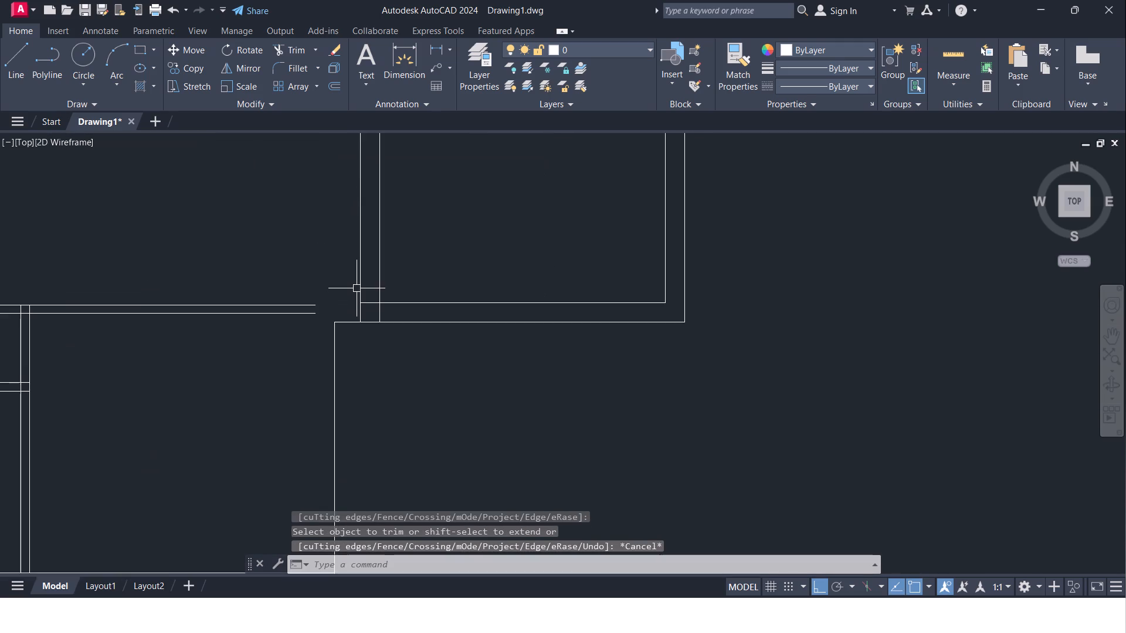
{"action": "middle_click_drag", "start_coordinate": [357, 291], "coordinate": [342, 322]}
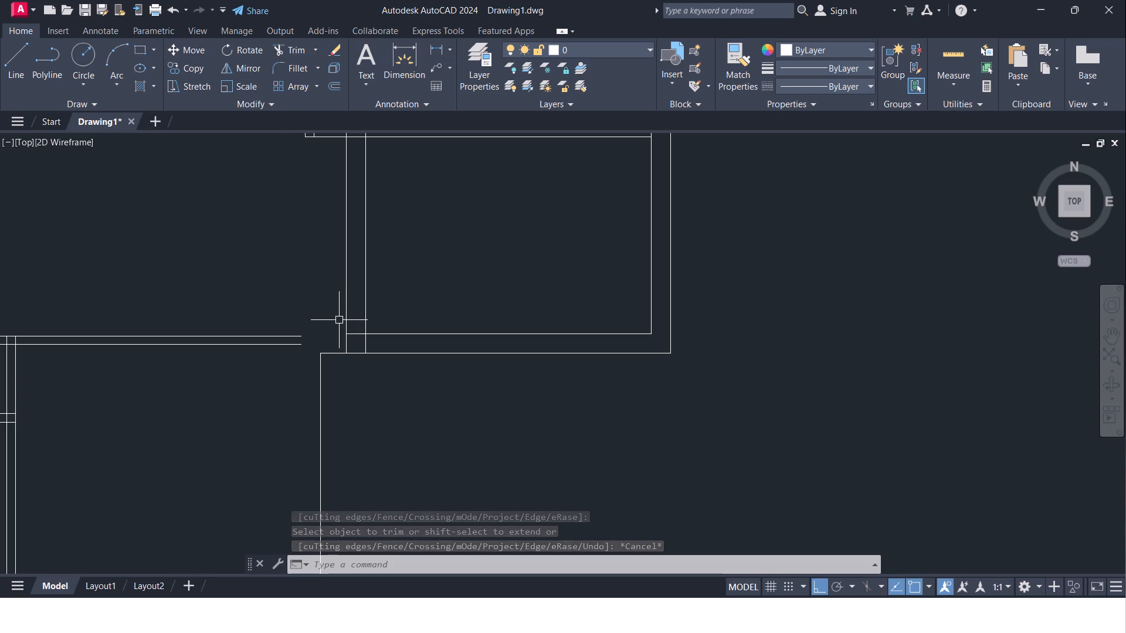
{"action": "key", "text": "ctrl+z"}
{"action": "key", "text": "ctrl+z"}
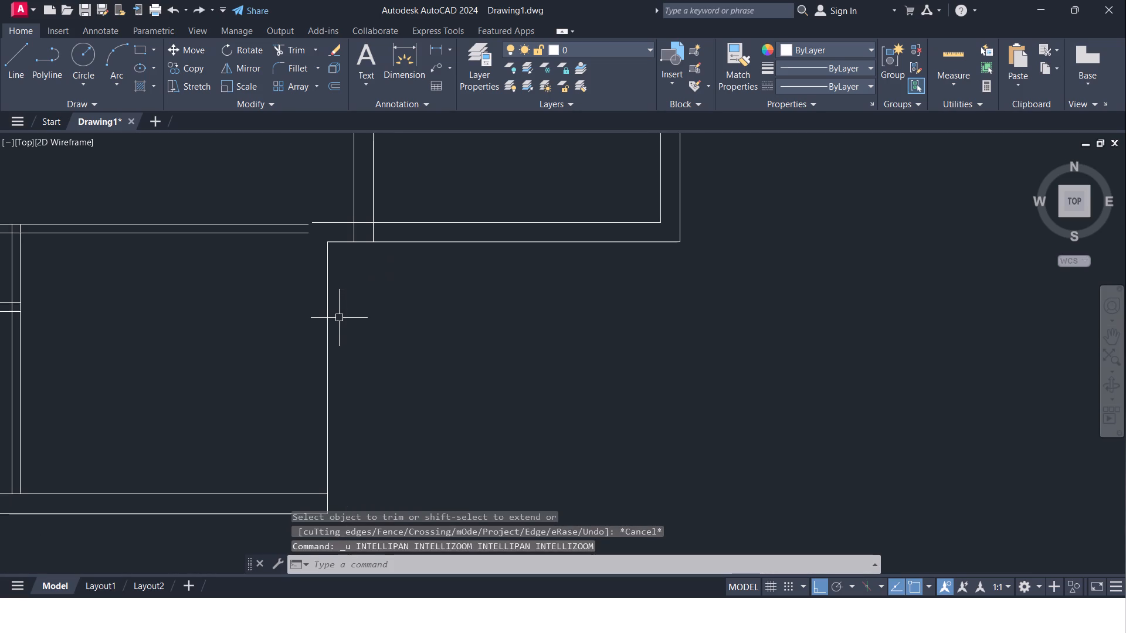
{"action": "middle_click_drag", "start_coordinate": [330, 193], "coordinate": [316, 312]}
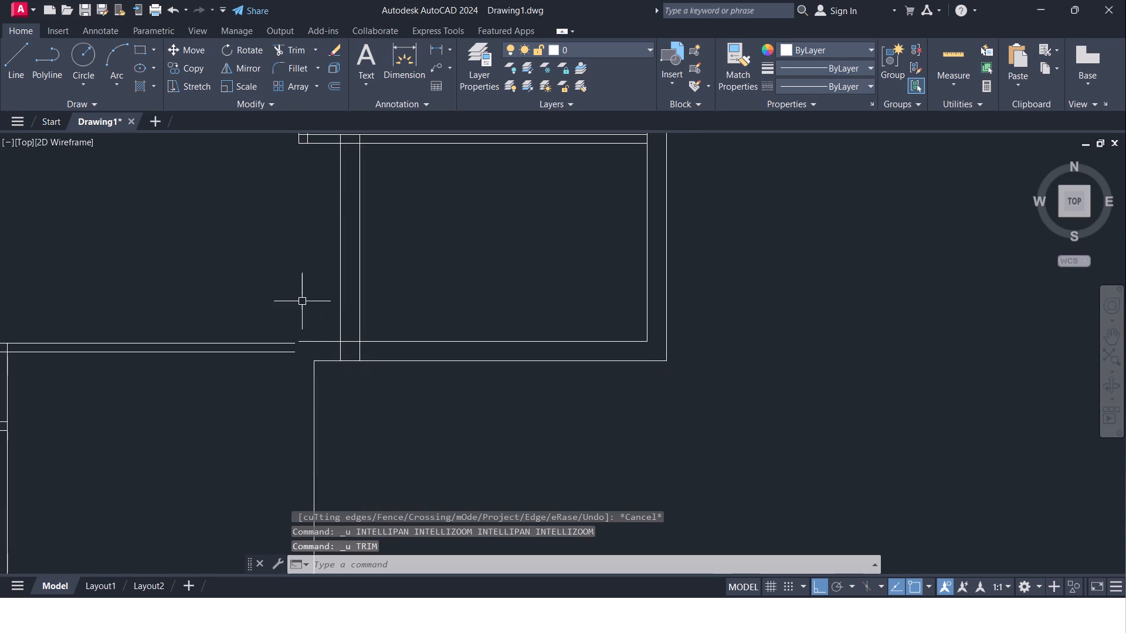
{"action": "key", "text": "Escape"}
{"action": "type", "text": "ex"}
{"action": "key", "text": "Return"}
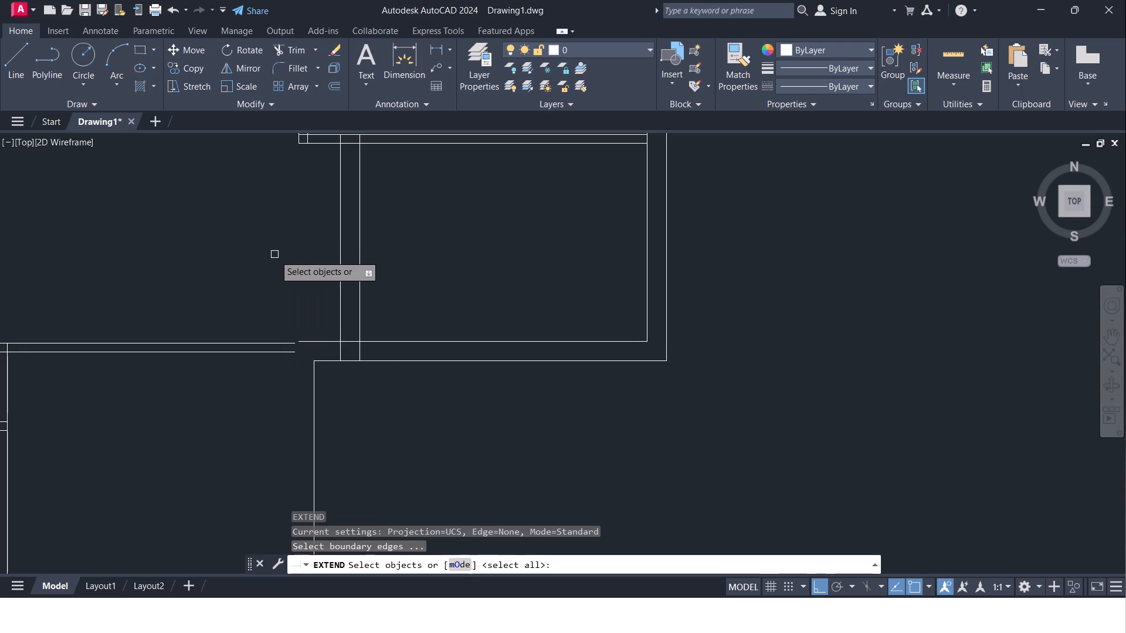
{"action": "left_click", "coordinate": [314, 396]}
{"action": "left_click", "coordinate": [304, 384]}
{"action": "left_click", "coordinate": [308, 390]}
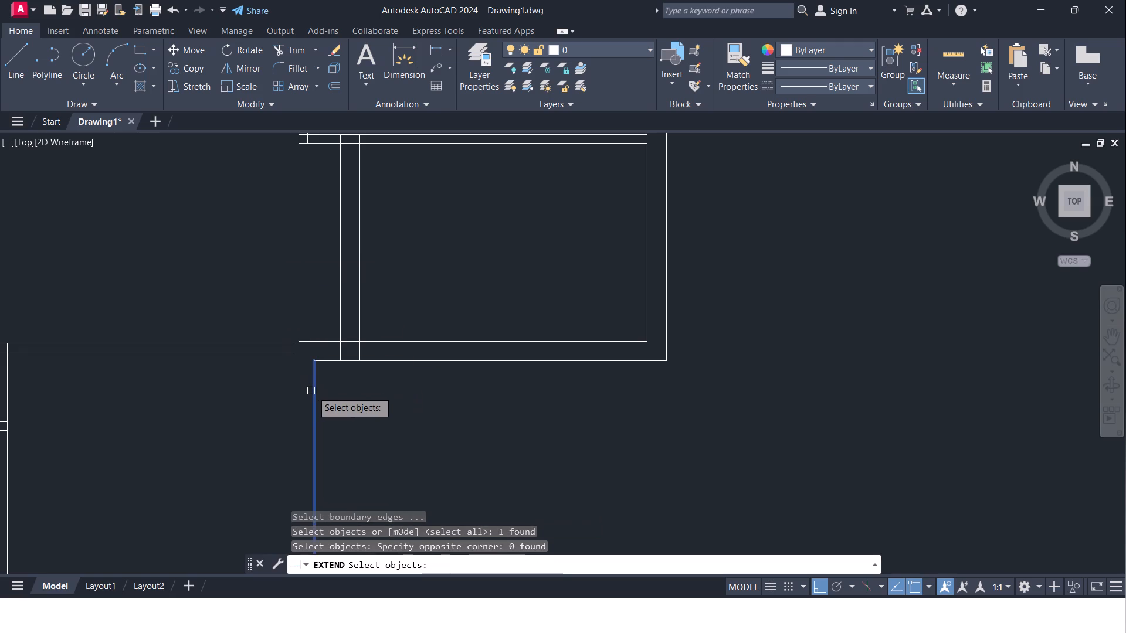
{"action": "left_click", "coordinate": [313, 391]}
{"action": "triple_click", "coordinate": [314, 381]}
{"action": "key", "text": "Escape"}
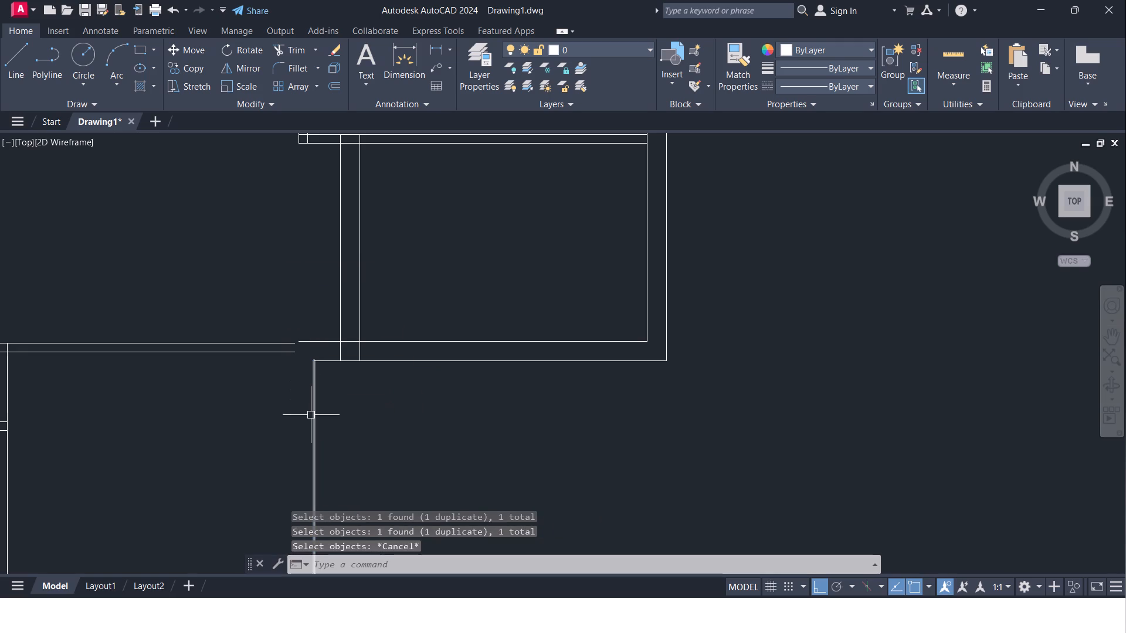
Extend the lower block's right exterior wall line up to the underside of the wall above the lower-right room.
{"action": "type", "text": "ex"}
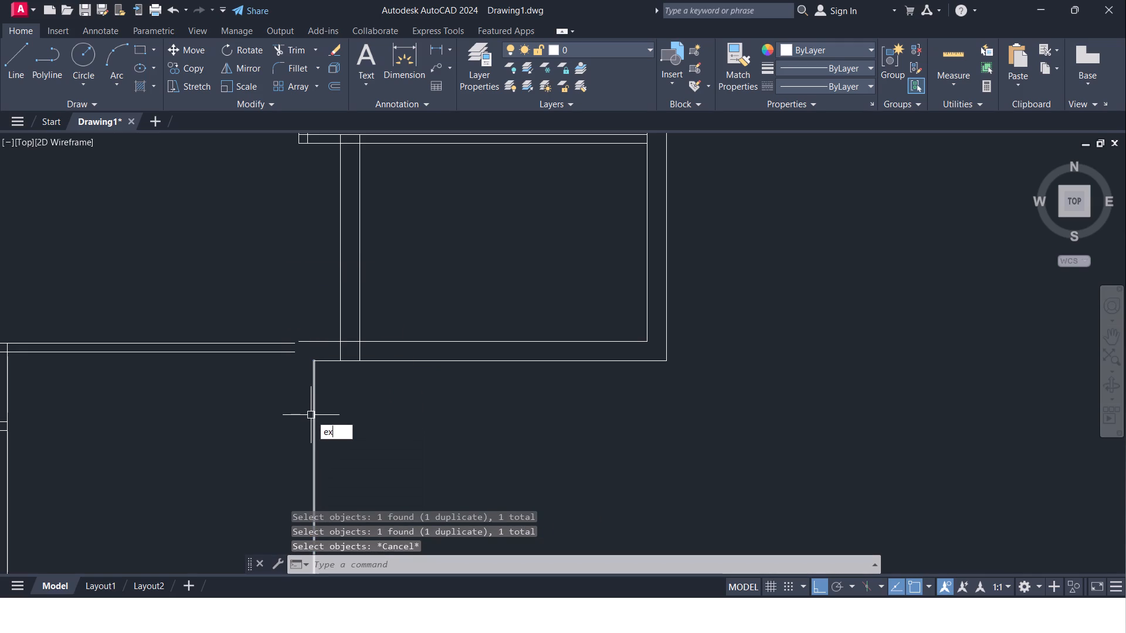
{"action": "key", "text": "Return"}
{"action": "key", "text": "Return"}
{"action": "left_click", "coordinate": [313, 414]}
{"action": "left_click", "coordinate": [310, 400]}
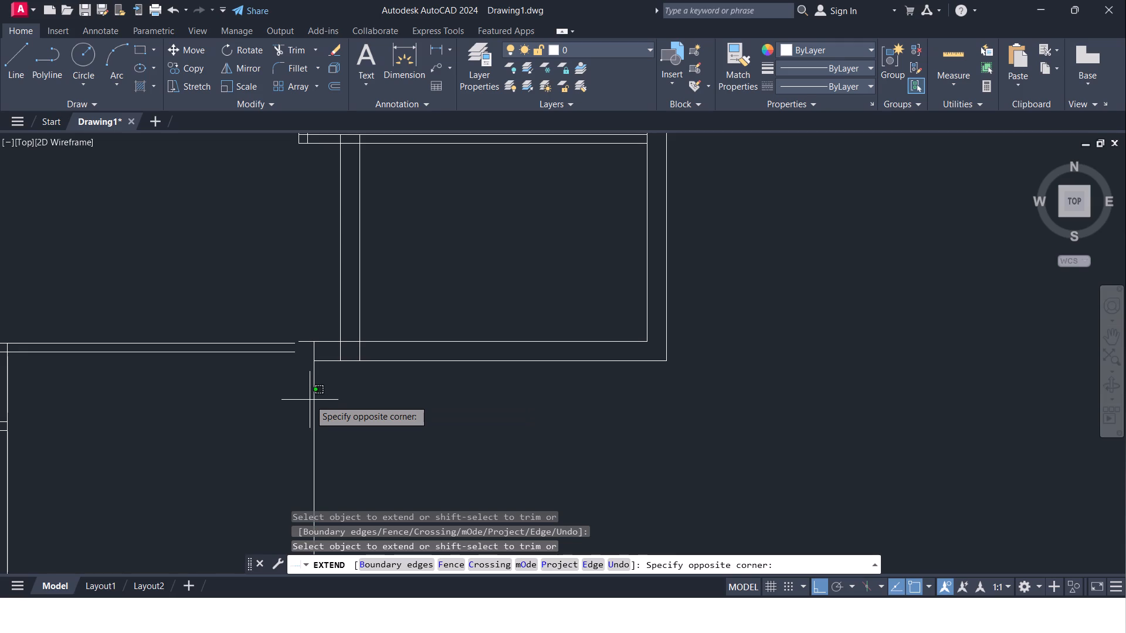
{"action": "left_click", "coordinate": [318, 416]}
{"action": "middle_click_drag", "start_coordinate": [364, 423], "coordinate": [367, 461]}
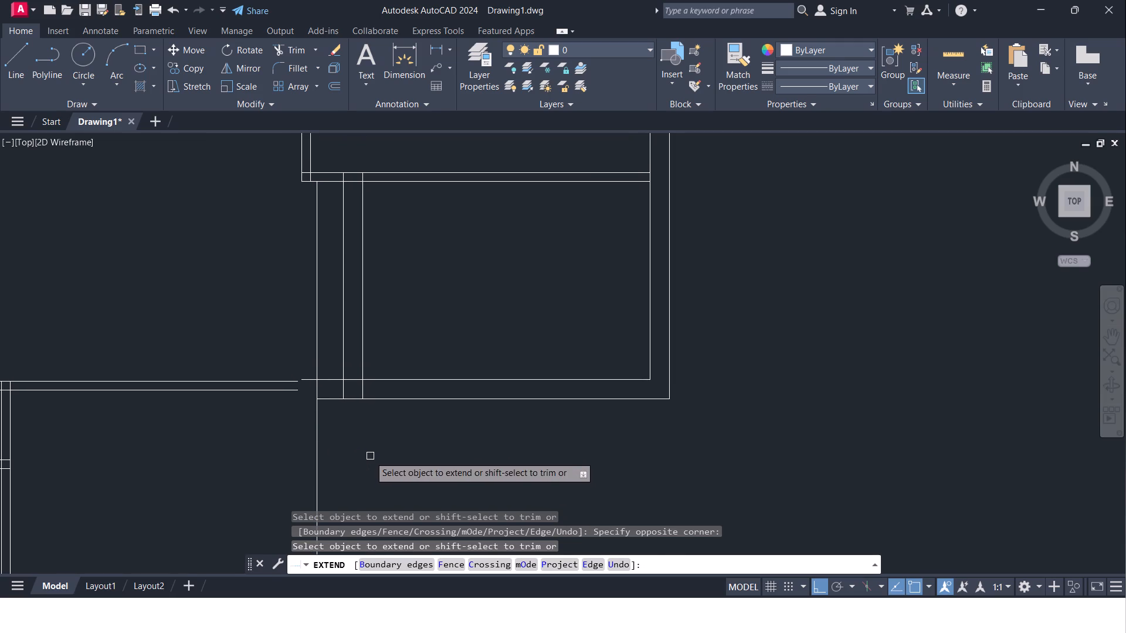
{"action": "key", "text": "Escape"}
Move both vertical lines of the lower-right room's left wall 1'-0" left, onto the lower block's right exterior wall line.
{"action": "left_click", "coordinate": [334, 336]}
{"action": "left_click", "coordinate": [337, 346]}
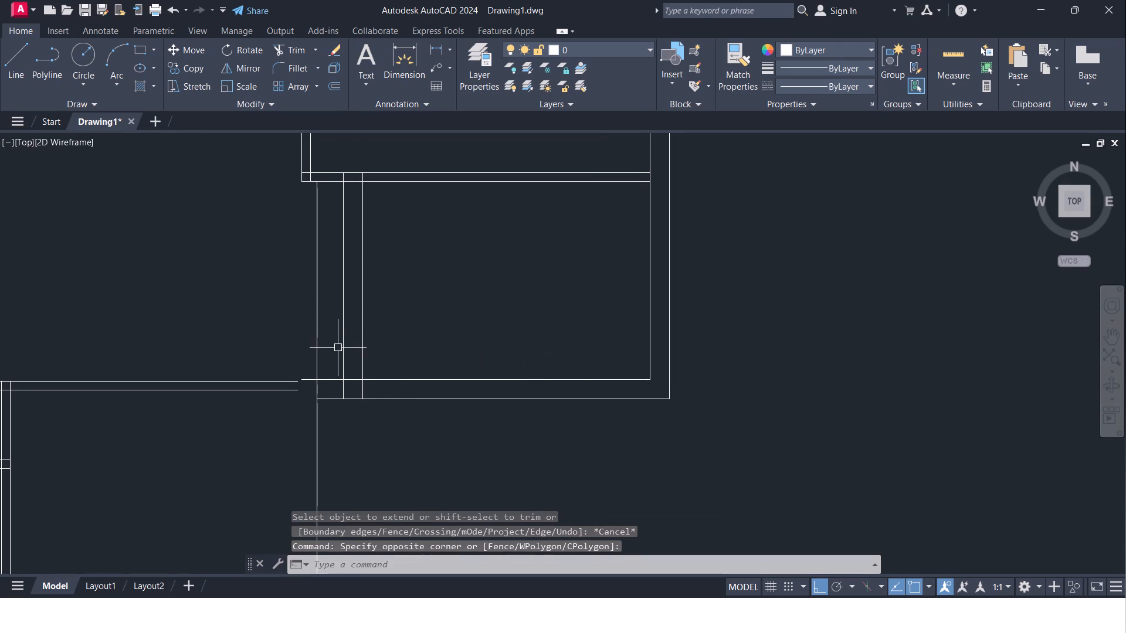
{"action": "left_click", "coordinate": [342, 347]}
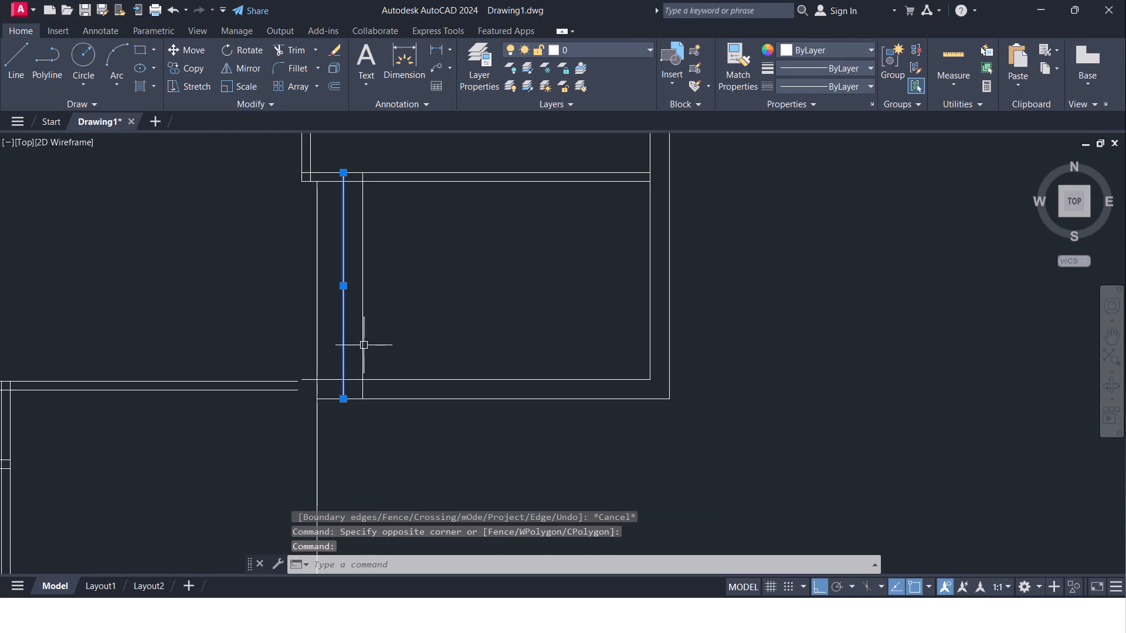
{"action": "left_click", "coordinate": [357, 346]}
{"action": "left_click", "coordinate": [367, 356]}
{"action": "left_click", "coordinate": [359, 362]}
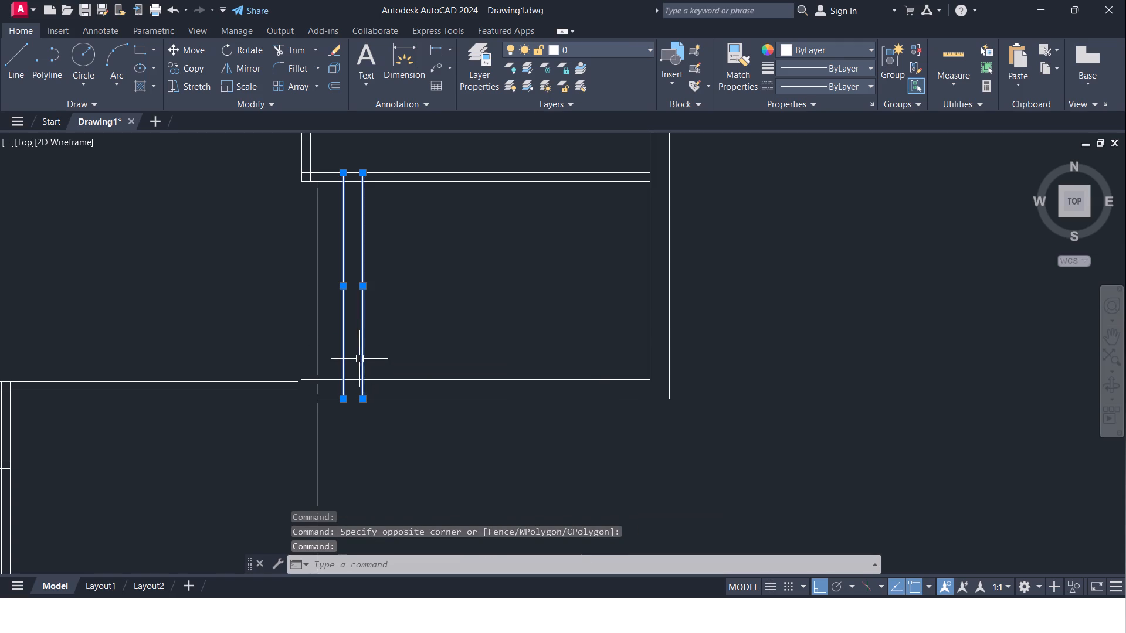
{"action": "left_click", "coordinate": [182, 50]}
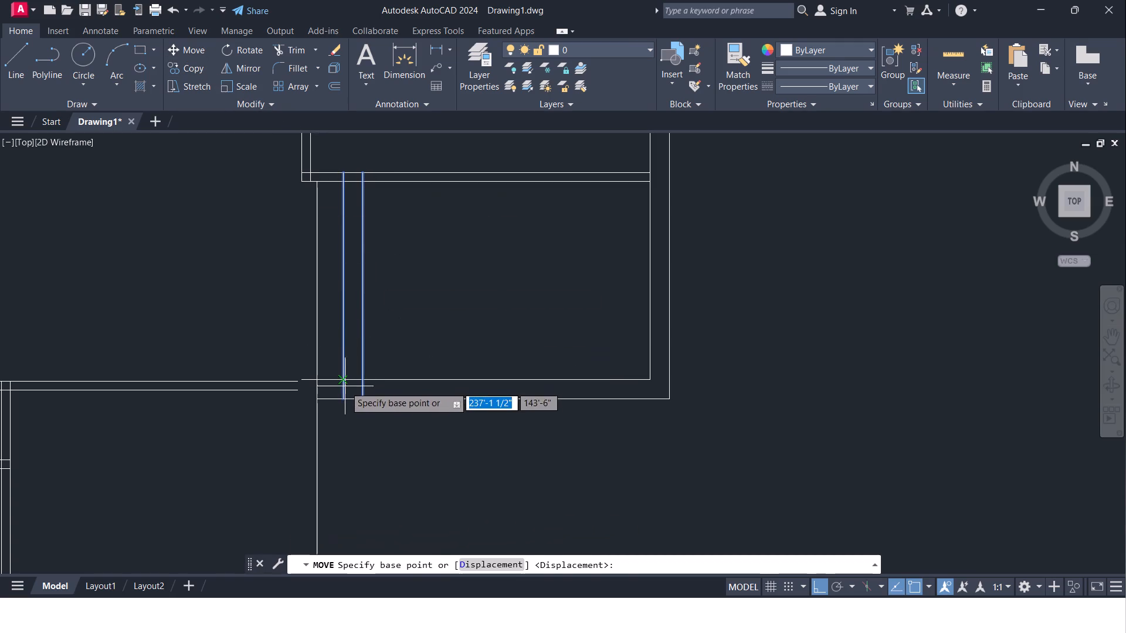
{"action": "left_click", "coordinate": [344, 393]}
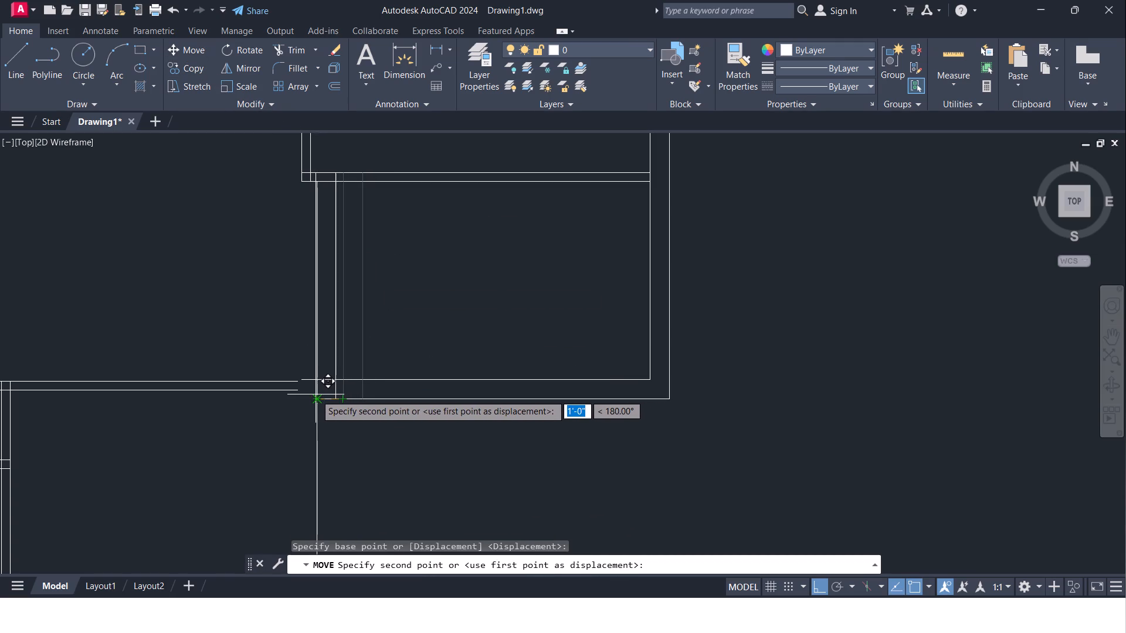
{"action": "left_click", "coordinate": [316, 394]}
{"action": "middle_click", "coordinate": [359, 362]}
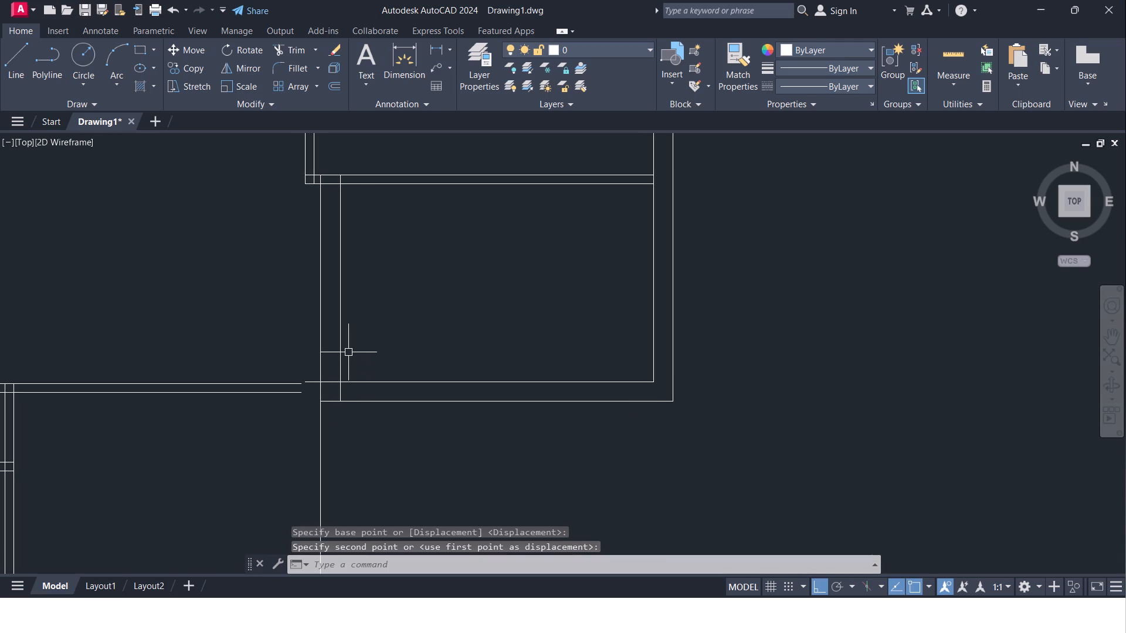
{"action": "key", "text": "Escape"}
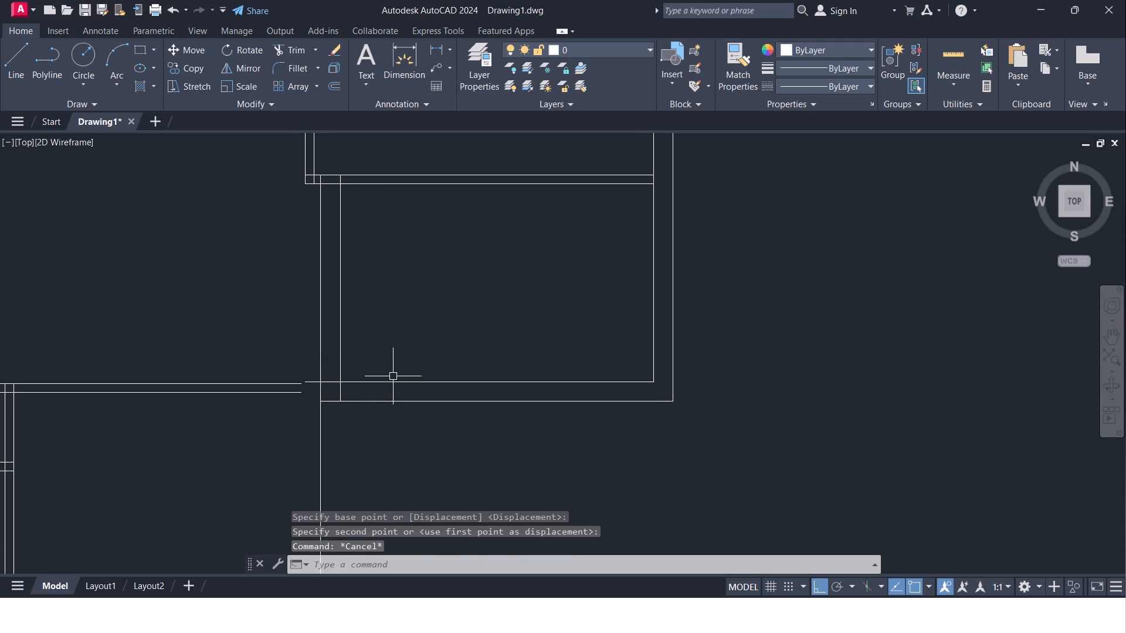
Trim the left overhang of the lower-right room's inner bottom line back to the relocated left wall's outer line.
{"action": "left_click", "coordinate": [393, 381]}
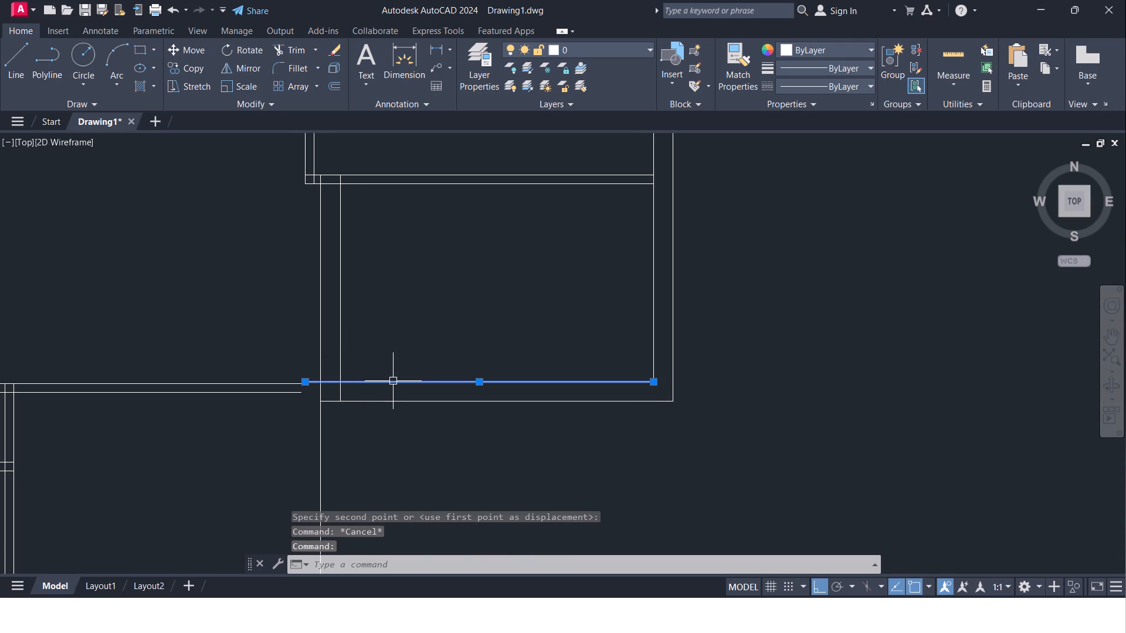
{"action": "key", "text": "Escape"}
{"action": "left_click", "coordinate": [393, 381]}
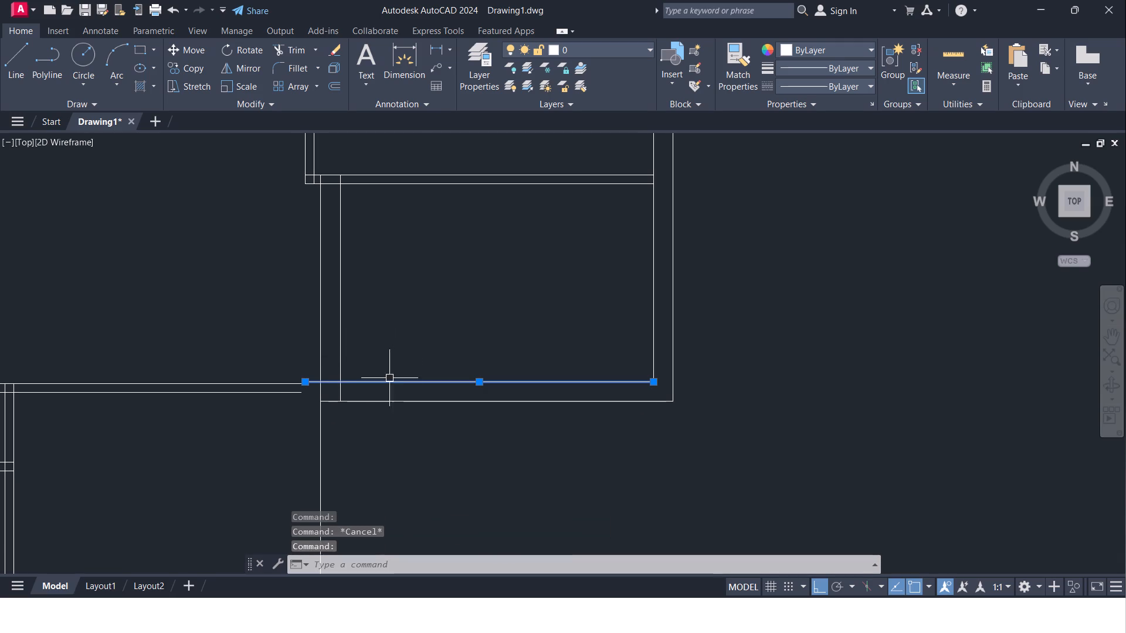
{"action": "scroll", "coordinate": [256, 357], "scroll_direction": "up", "scroll_amount": 1}
{"action": "middle_click_drag", "start_coordinate": [256, 357], "coordinate": [255, 315]}
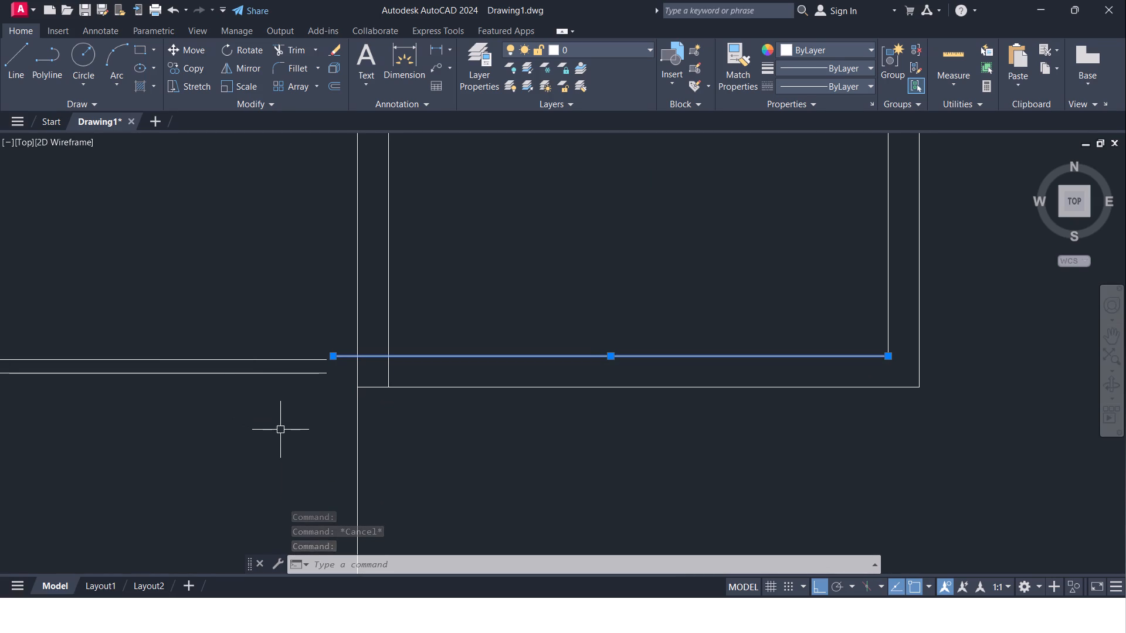
{"action": "key", "text": "Escape"}
{"action": "type", "text": "tr"}
{"action": "key", "text": "Return"}
{"action": "key", "text": "Return"}
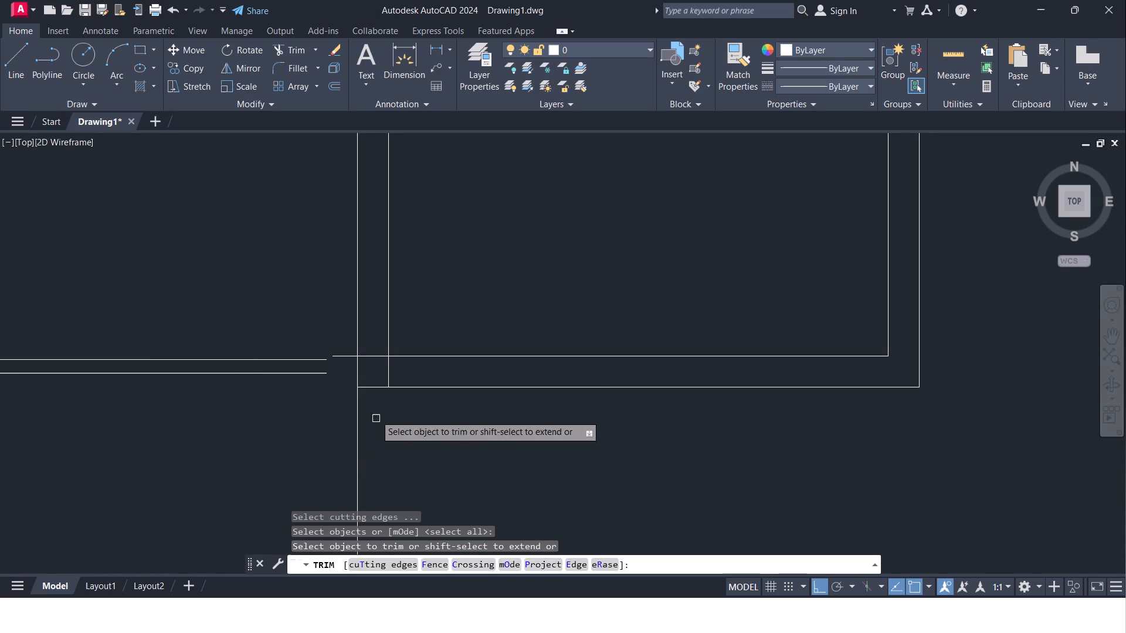
{"action": "left_click", "coordinate": [346, 356]}
{"action": "scroll", "coordinate": [340, 401], "scroll_direction": "down", "scroll_amount": 2}
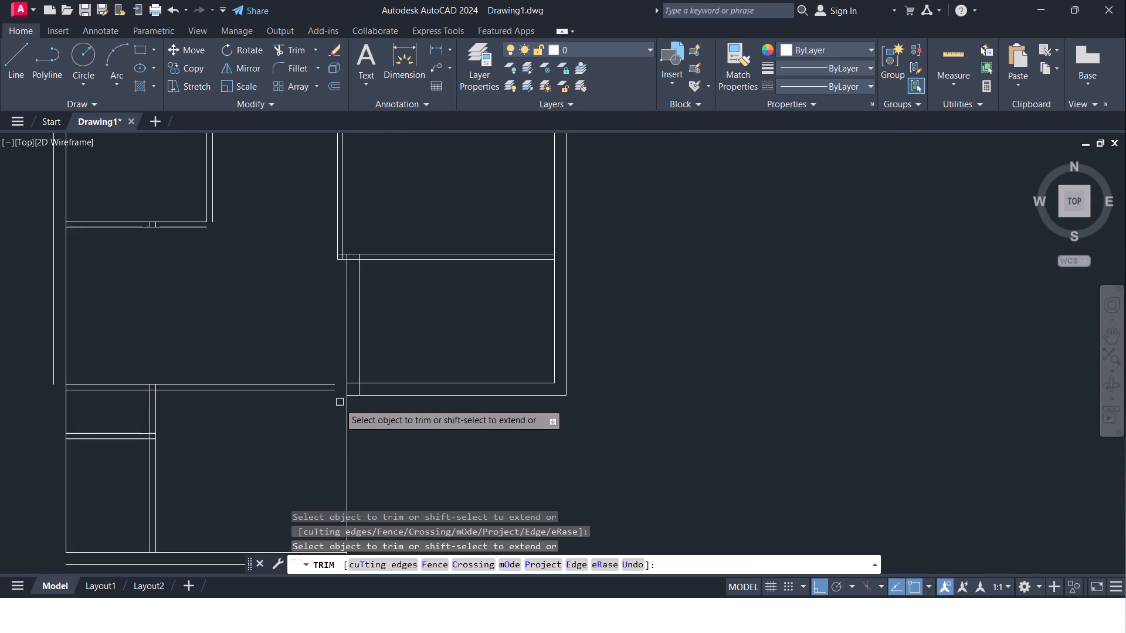
{"action": "middle_click_drag", "start_coordinate": [314, 431], "coordinate": [320, 400]}
{"action": "key", "text": "Escape"}
Stretch the right end of the lower block's outer bottom line horizontally past the lower-right room's right exterior wall.
{"action": "middle_click_drag", "start_coordinate": [312, 416], "coordinate": [269, 363]}
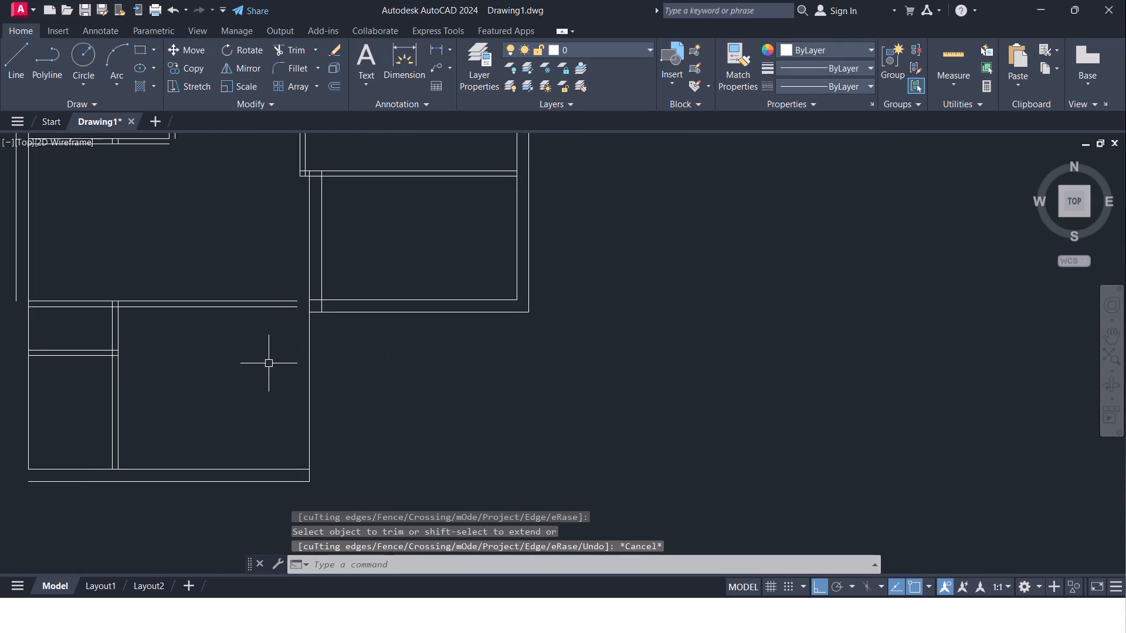
{"action": "type", "text": "ex"}
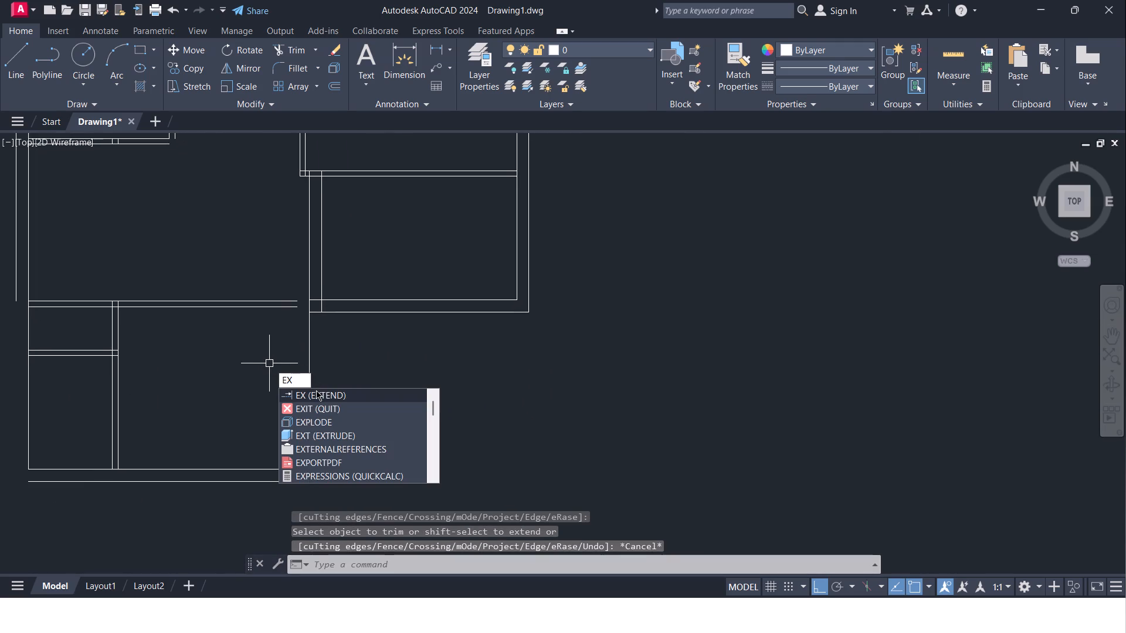
{"action": "key", "text": "Escape"}
{"action": "left_click", "coordinate": [285, 485]}
{"action": "left_click", "coordinate": [311, 481]}
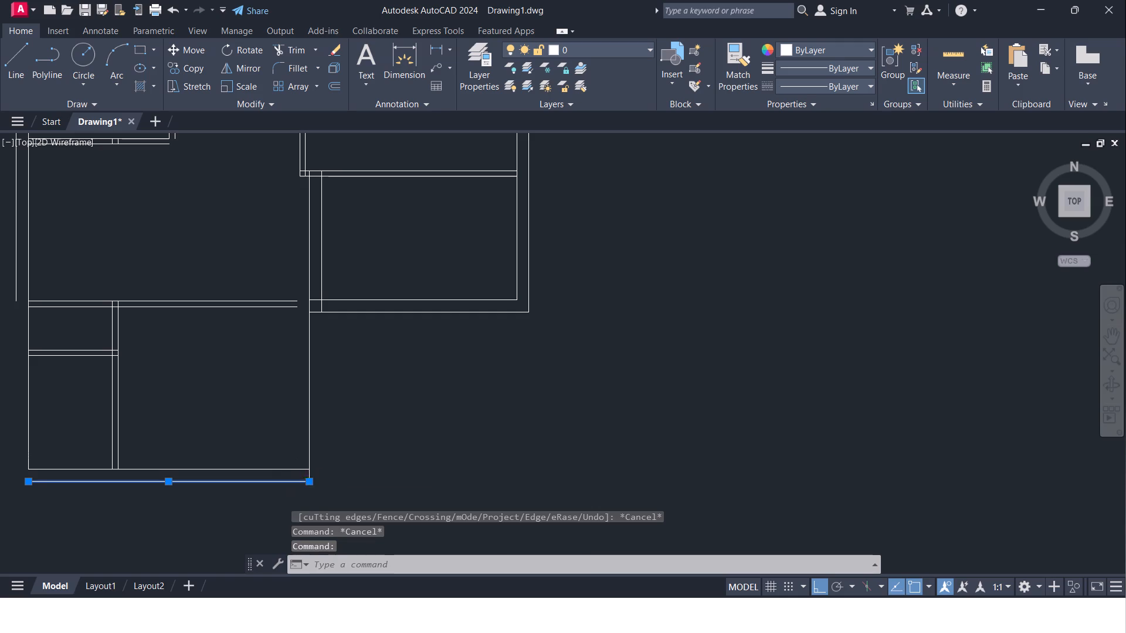
{"action": "left_click", "coordinate": [656, 481]}
{"action": "key", "text": "Escape"}
{"action": "key", "text": "Escape"}
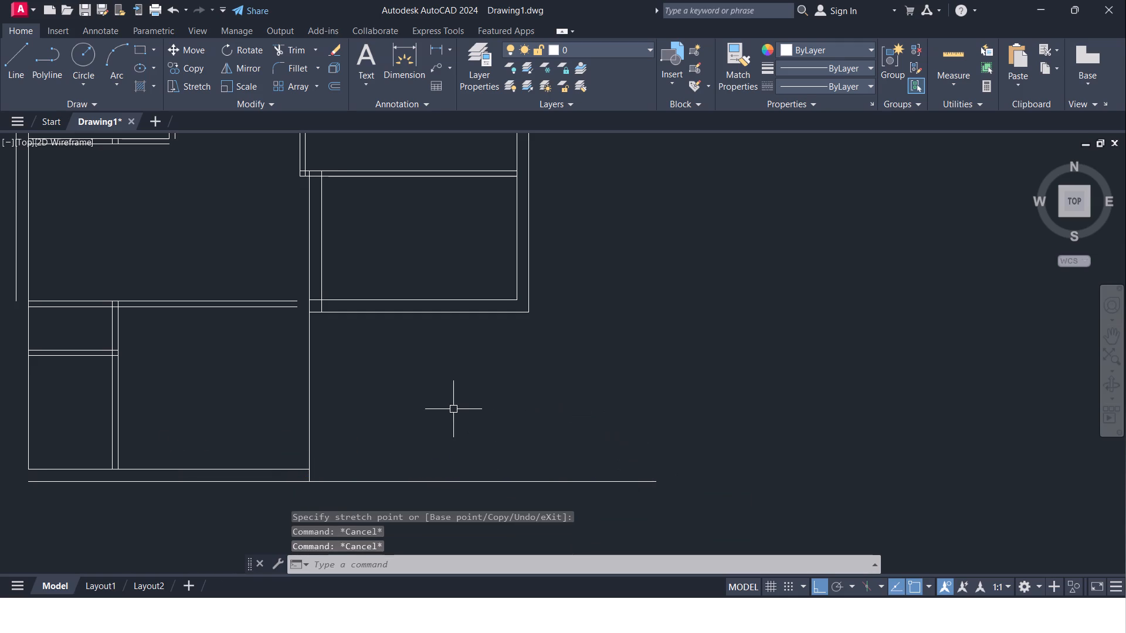
Extend the right-hand line of the lower-right room's left wall down to the lower block's outer bottom line.
{"action": "type", "text": "ex"}
{"action": "key", "text": "Return"}
{"action": "key", "text": "Return"}
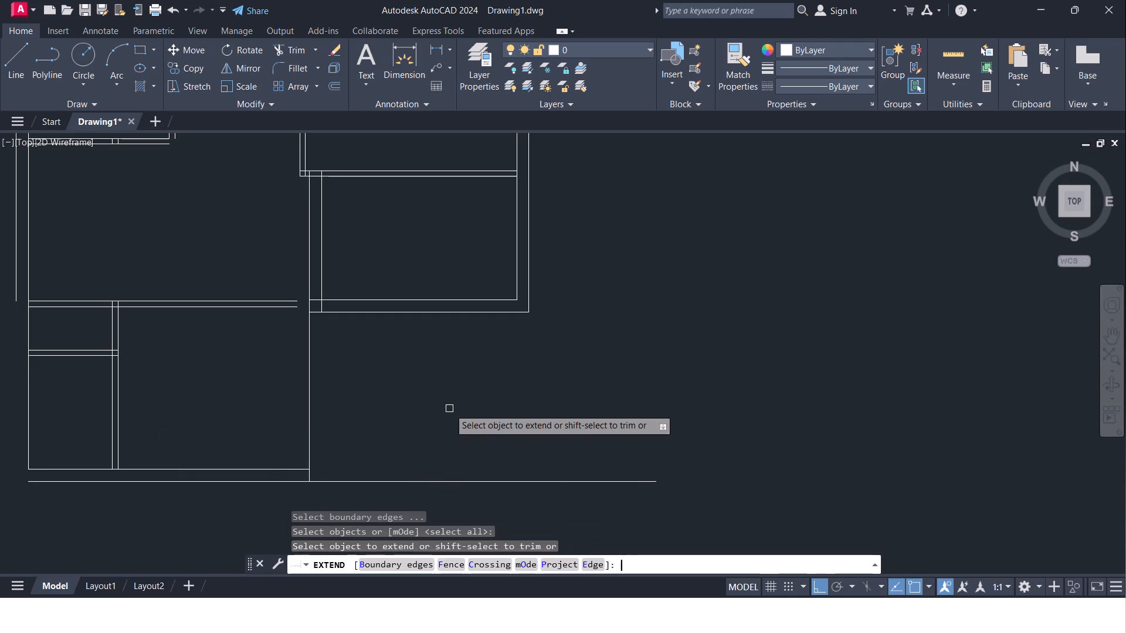
{"action": "left_click", "coordinate": [321, 261]}
{"action": "left_click", "coordinate": [321, 278]}
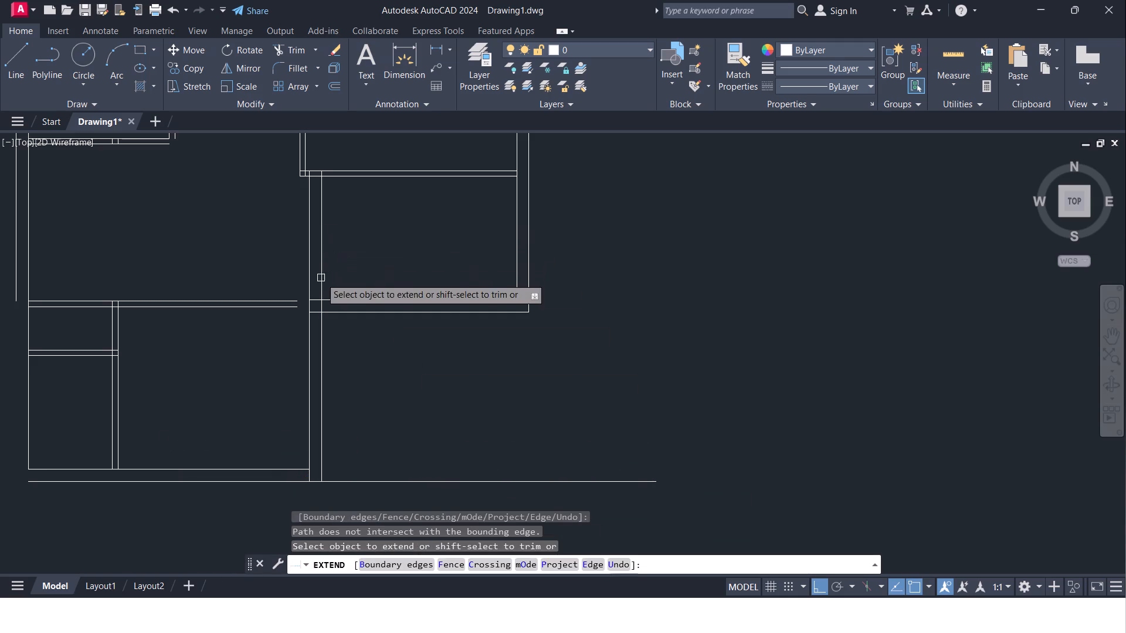
{"action": "key", "text": "Escape"}
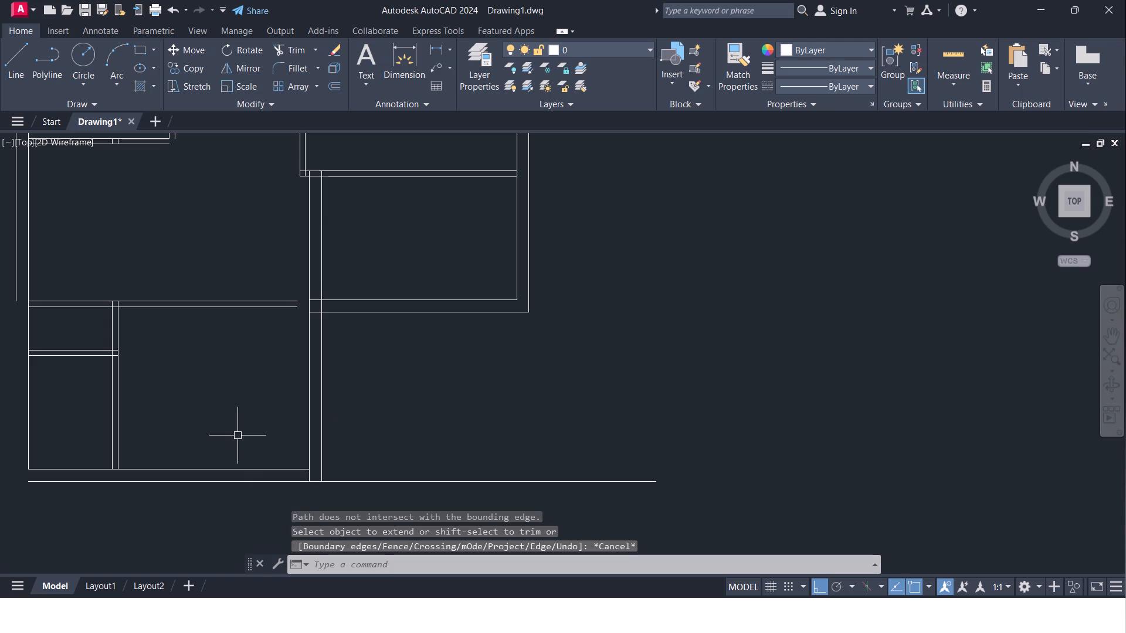
Extend the lower block's inner bottom line to the outer line of its right exterior wall.
{"action": "key", "text": "e"}
{"action": "key", "text": "x"}
{"action": "key", "text": "Return"}
{"action": "key", "text": "Return"}
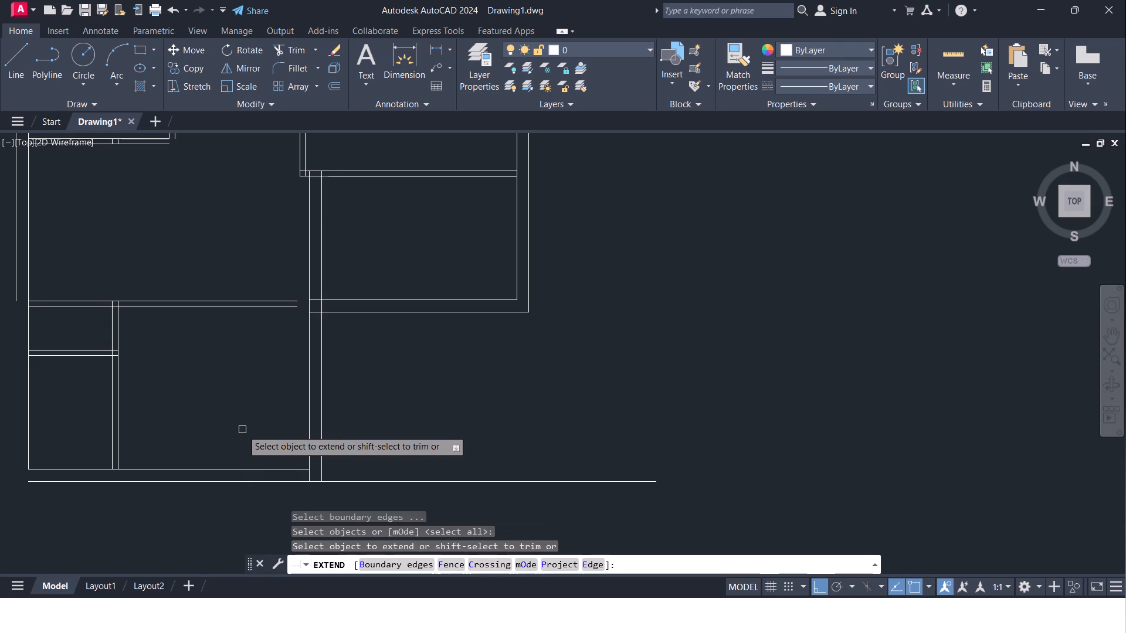
{"action": "left_click", "coordinate": [245, 472]}
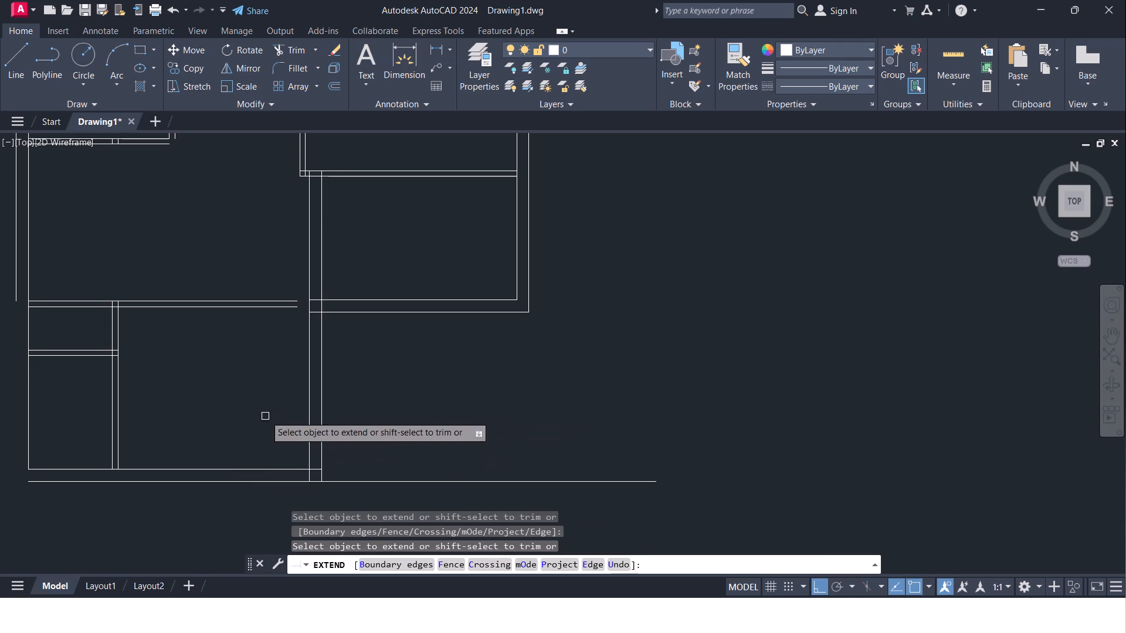
{"action": "middle_click", "coordinate": [364, 393]}
{"action": "key", "text": "Escape"}
Trim the overhang of the lower block's outer bottom line beyond the right exterior wall's outer line.
{"action": "key", "text": "t"}
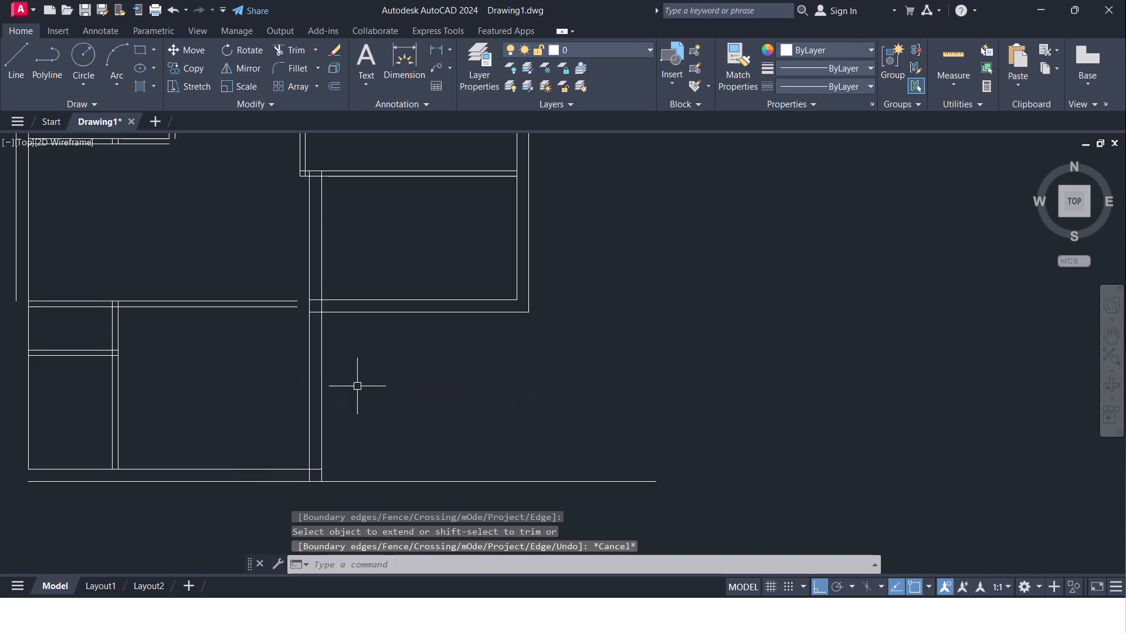
{"action": "key", "text": "r"}
{"action": "key", "text": "Return"}
{"action": "key", "text": "Return"}
{"action": "left_click_drag", "start_coordinate": [378, 358], "coordinate": [395, 381]}
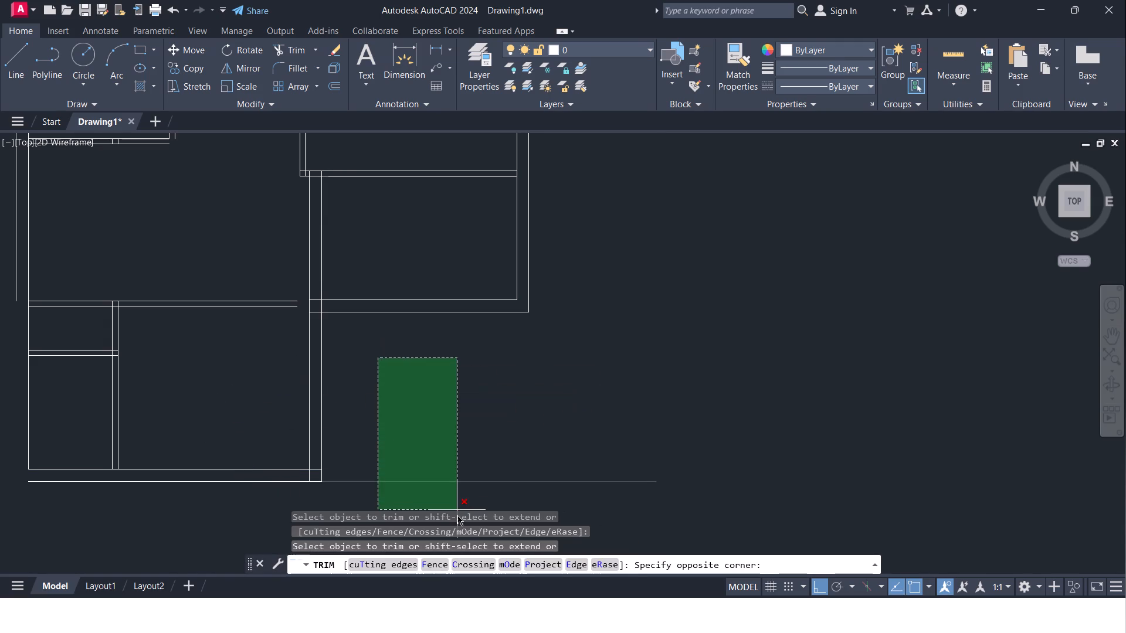
{"action": "left_click", "coordinate": [457, 515]}
{"action": "left_click", "coordinate": [505, 494]}
{"action": "middle_click_drag", "start_coordinate": [488, 451], "coordinate": [489, 504]}
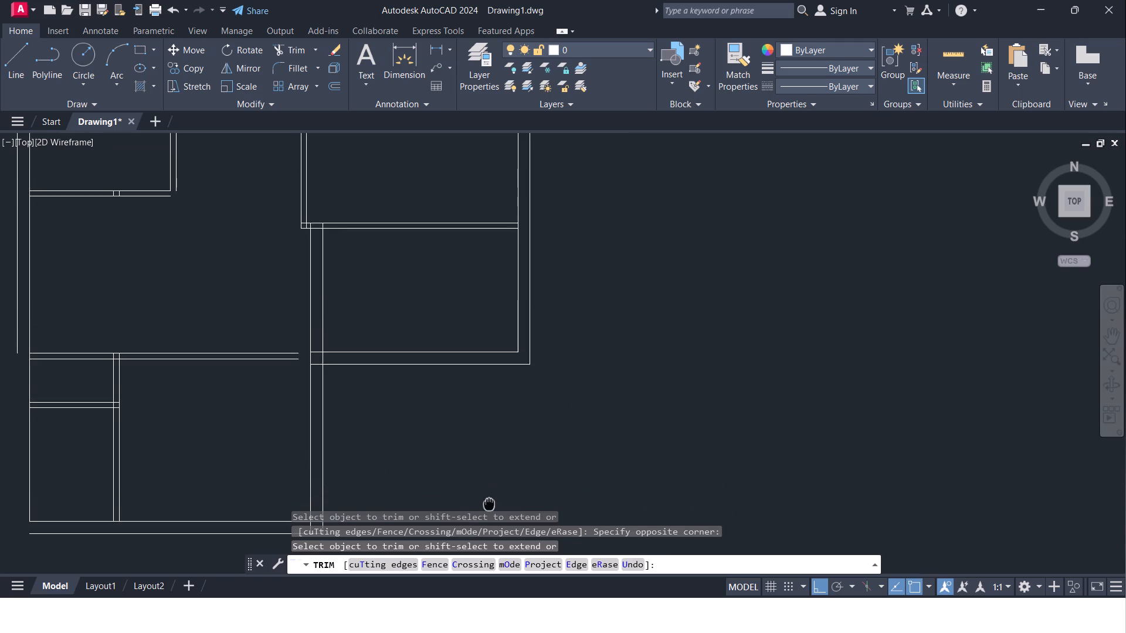
{"action": "middle_click_drag", "start_coordinate": [489, 504], "coordinate": [489, 512]}
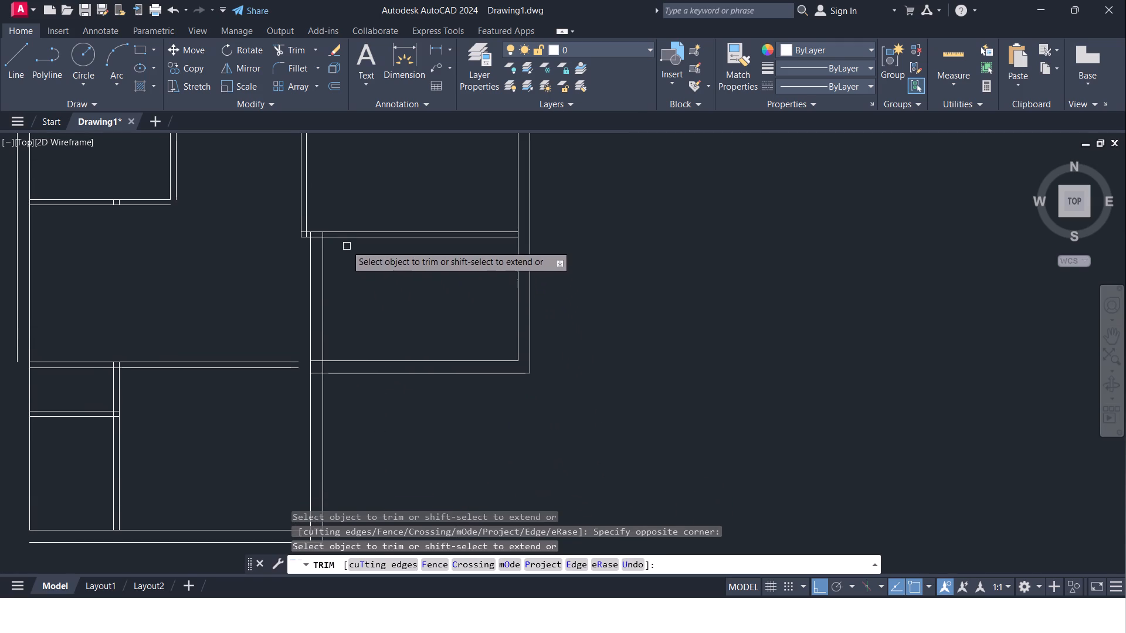
{"action": "scroll", "coordinate": [320, 214], "scroll_direction": "up", "scroll_amount": 1}
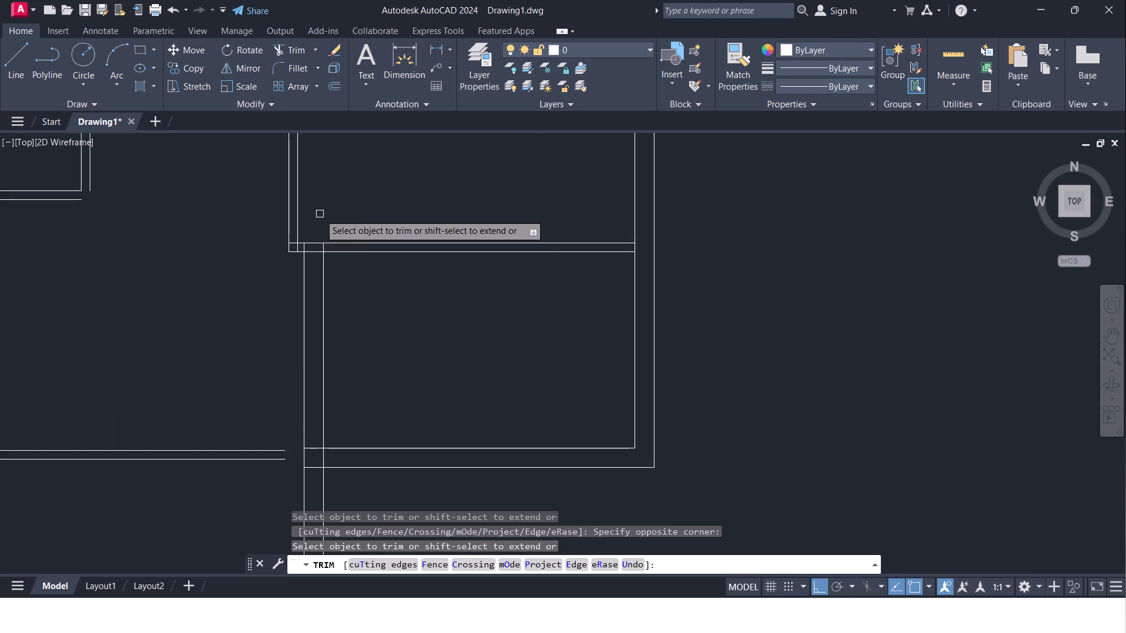
{"action": "middle_click_drag", "start_coordinate": [320, 215], "coordinate": [396, 137]}
{"action": "scroll", "coordinate": [396, 142], "scroll_direction": "down", "scroll_amount": 1}
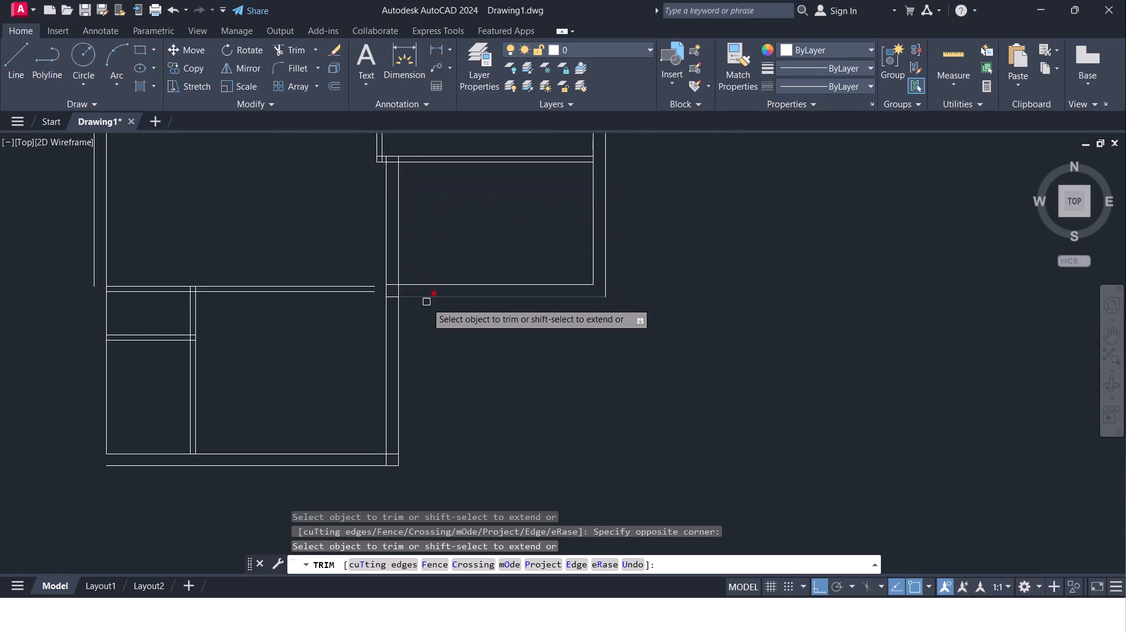
{"action": "middle_click_drag", "start_coordinate": [426, 302], "coordinate": [474, 302]}
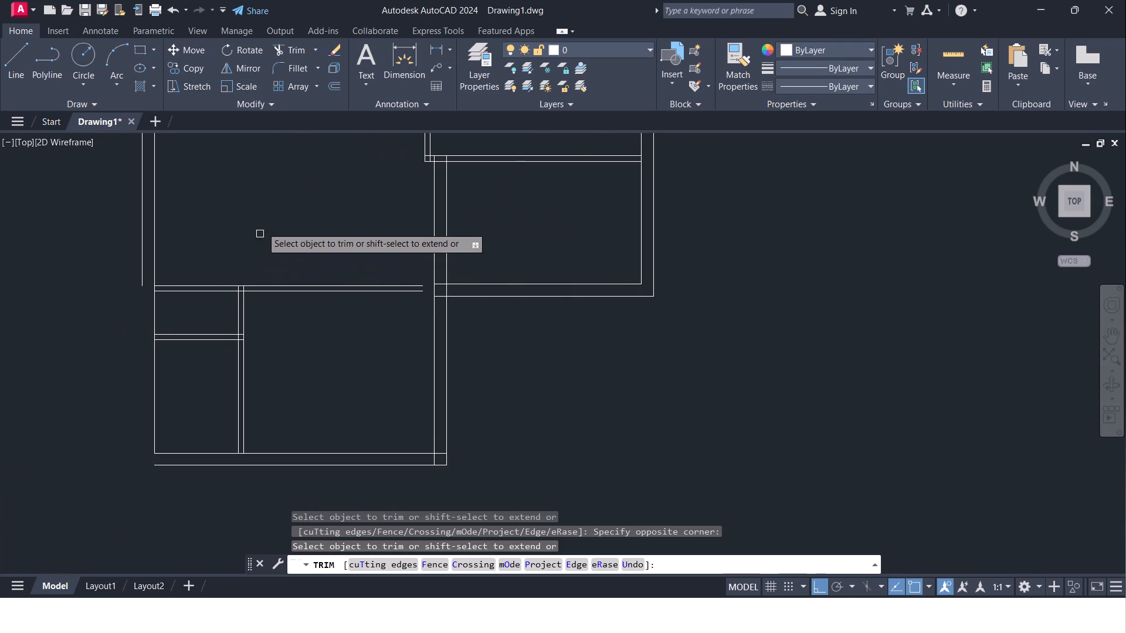
{"action": "key", "text": "Escape"}
Fillet the left exterior wall's outer line with the outer bottom line to close the lower-left corner.
{"action": "left_click", "coordinate": [280, 70]}
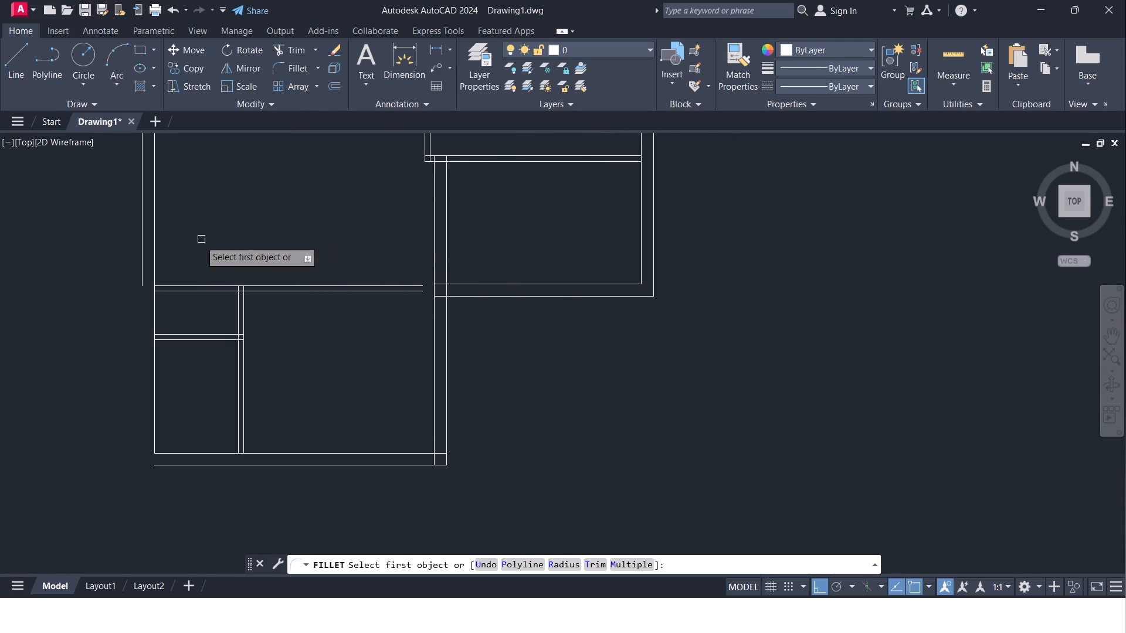
{"action": "left_click", "coordinate": [145, 267]}
{"action": "left_click", "coordinate": [188, 468]}
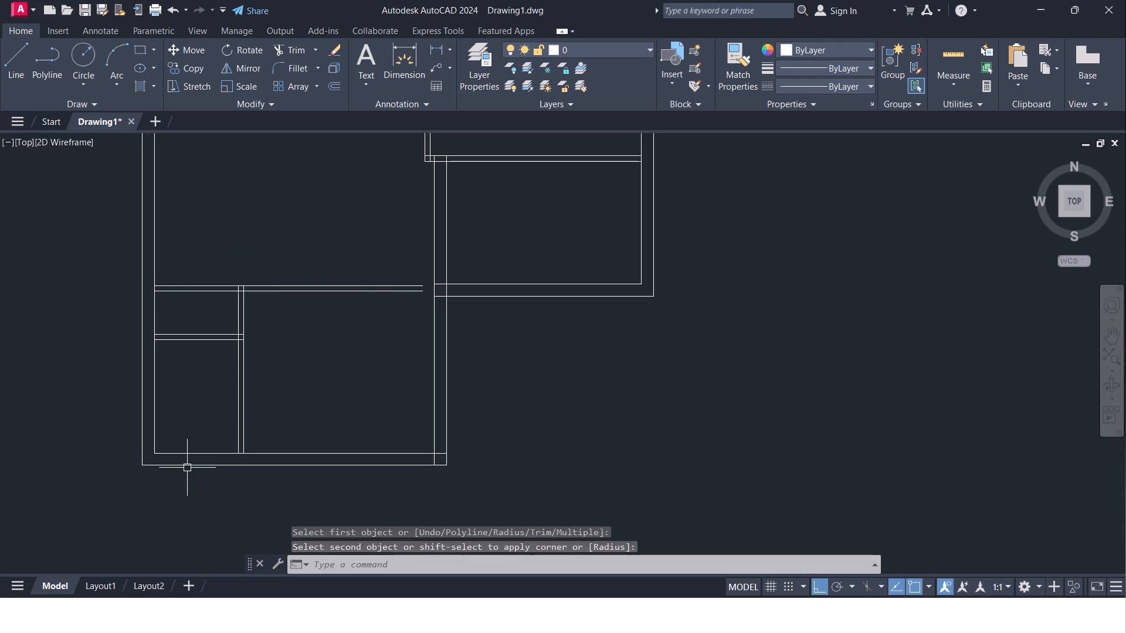
Offset the lower-left partition's left line 3' to the left and the small room's lower wall line 3' downward.
{"action": "middle_click_drag", "start_coordinate": [317, 348], "coordinate": [339, 413]}
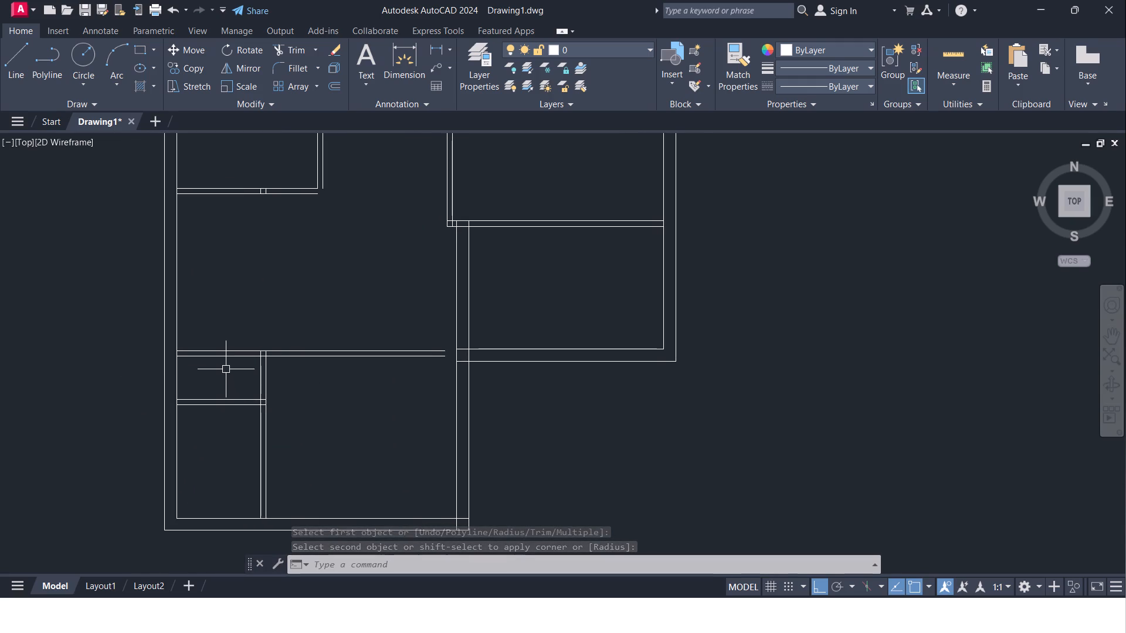
{"action": "middle_click_drag", "start_coordinate": [226, 369], "coordinate": [258, 360]}
{"action": "scroll", "coordinate": [262, 381], "scroll_direction": "up", "scroll_amount": 1}
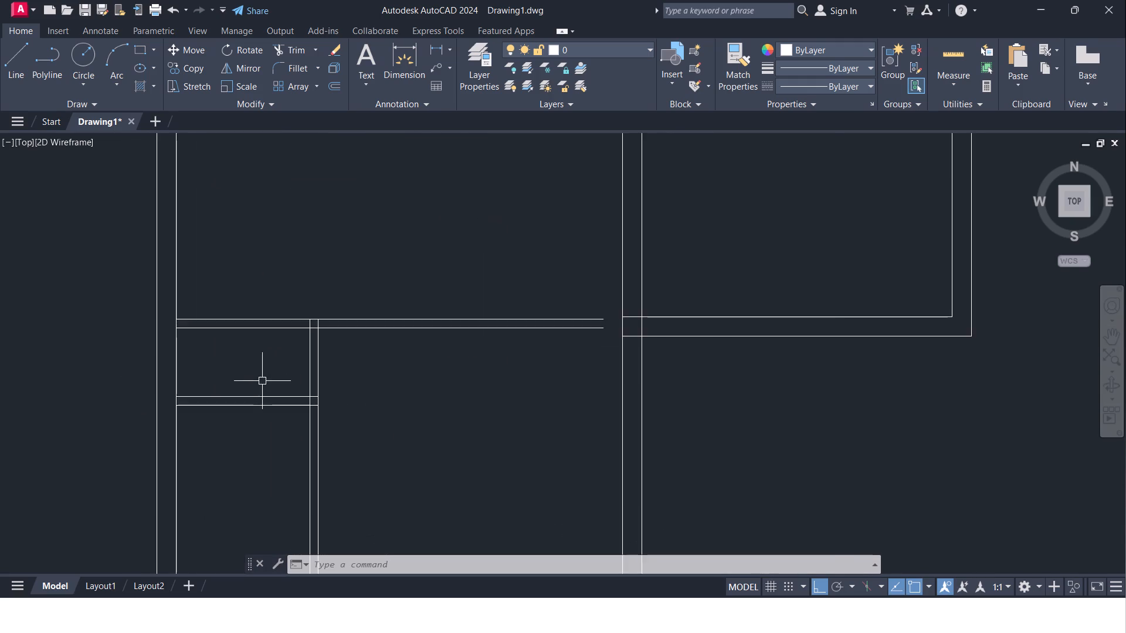
{"action": "scroll", "coordinate": [262, 381], "scroll_direction": "up", "scroll_amount": 1}
{"action": "middle_click_drag", "start_coordinate": [262, 381], "coordinate": [248, 309]}
{"action": "key", "text": "Escape"}
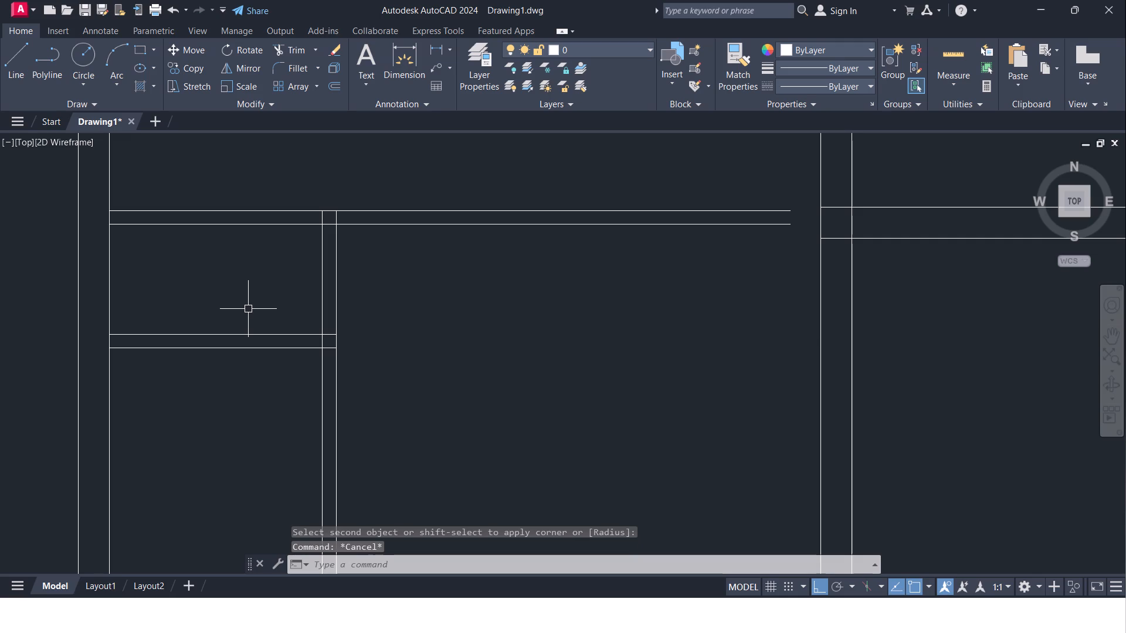
{"action": "key", "text": "o"}
{"action": "key", "text": "Return"}
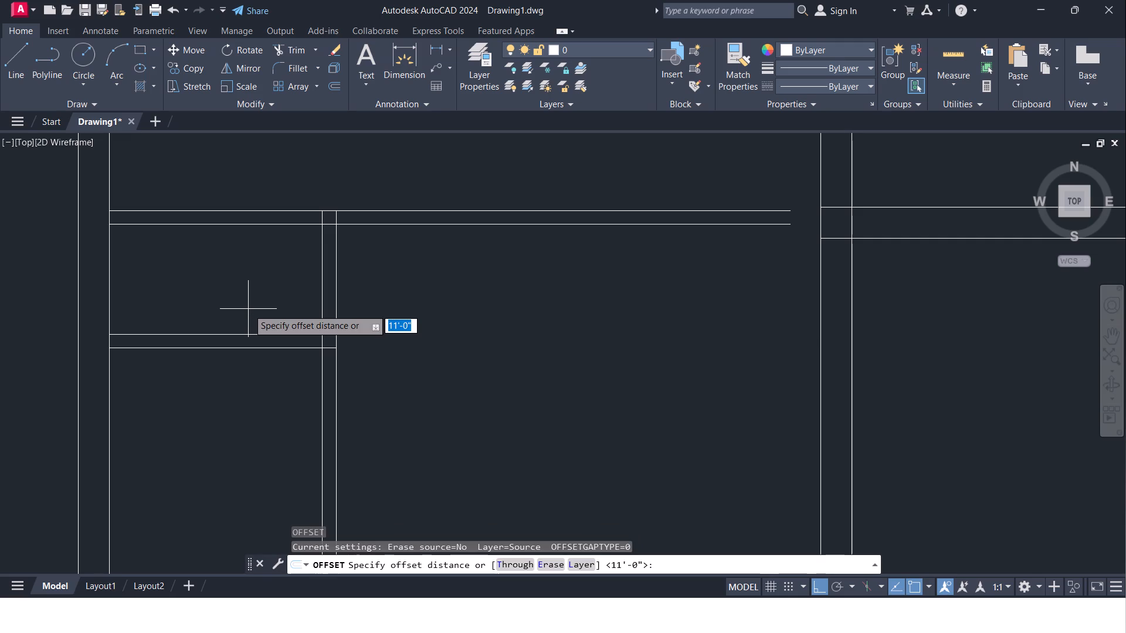
{"action": "type", "text": "3'"}
{"action": "key", "text": "Return"}
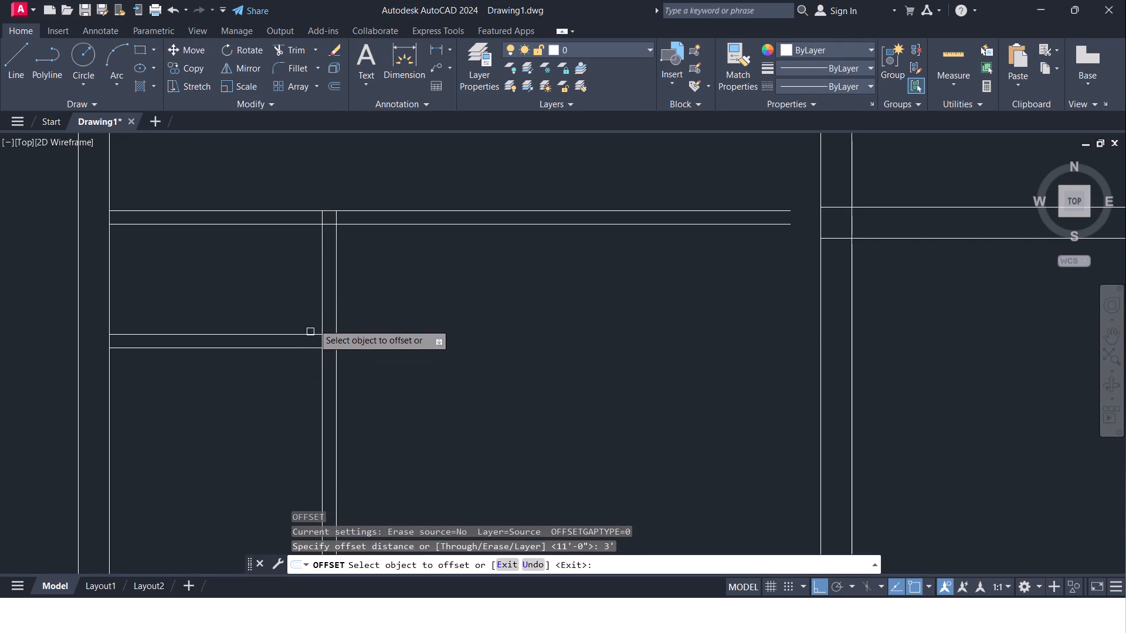
{"action": "left_click", "coordinate": [324, 304]}
{"action": "left_click", "coordinate": [229, 312]}
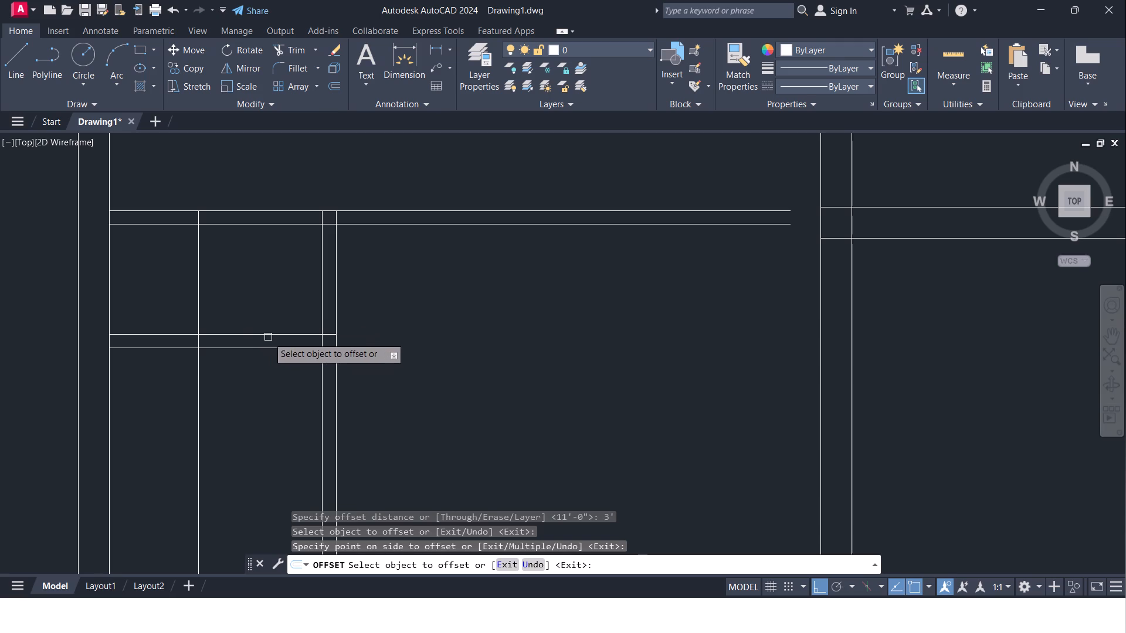
{"action": "left_click_drag", "start_coordinate": [268, 335], "coordinate": [275, 346]}
{"action": "left_click", "coordinate": [301, 434]}
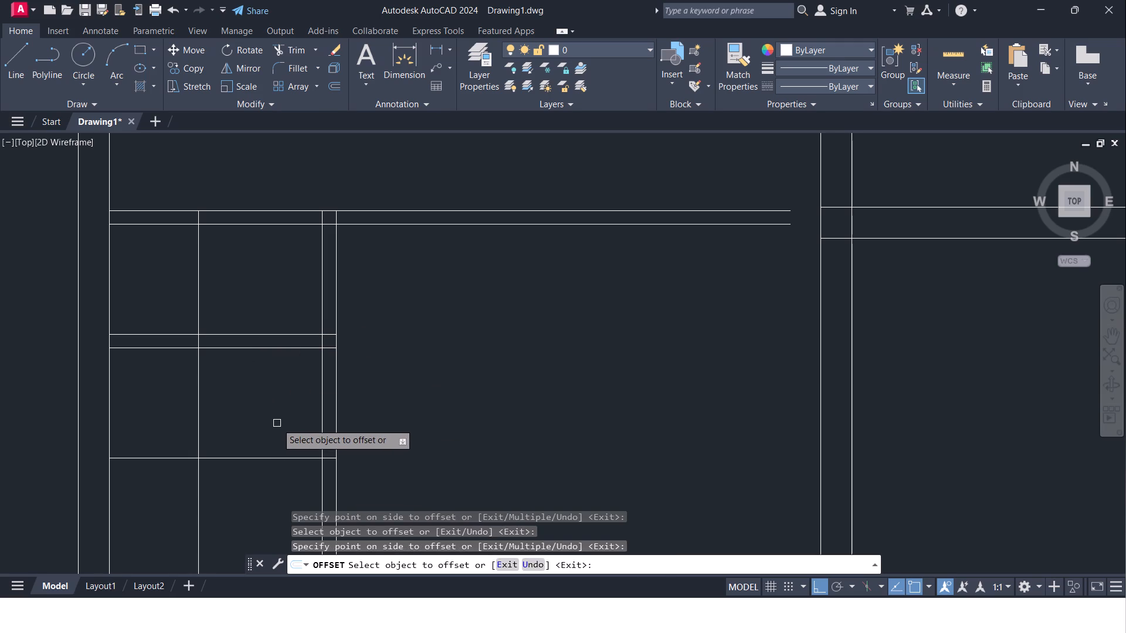
{"action": "key", "text": "Escape"}
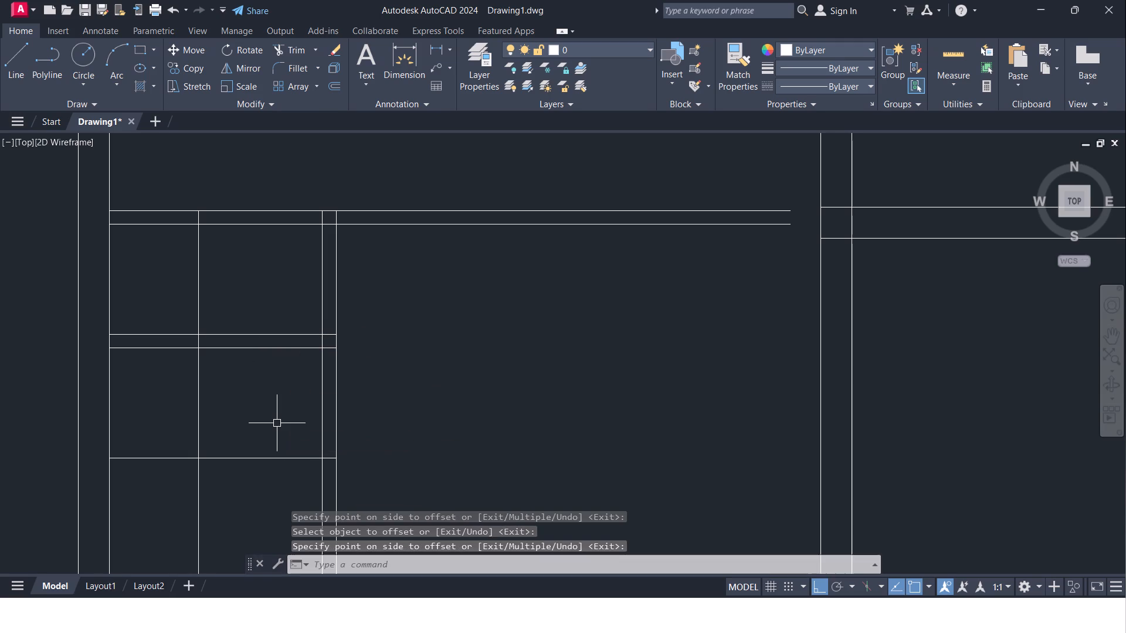
Offset the lower-left partition's left vertical line 2" to the left.
{"action": "key", "text": "o"}
{"action": "key", "text": "Return"}
{"action": "type", "text": "2\""}
{"action": "key", "text": "Return"}
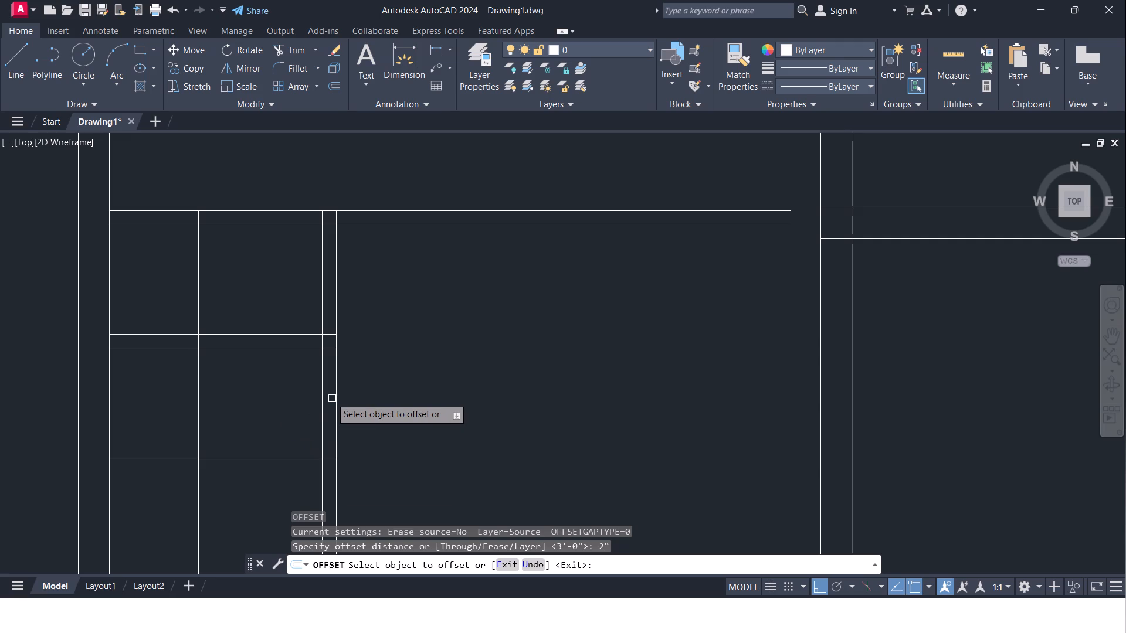
{"action": "left_click", "coordinate": [317, 390]}
{"action": "left_click", "coordinate": [320, 398]}
{"action": "left_click", "coordinate": [204, 417]}
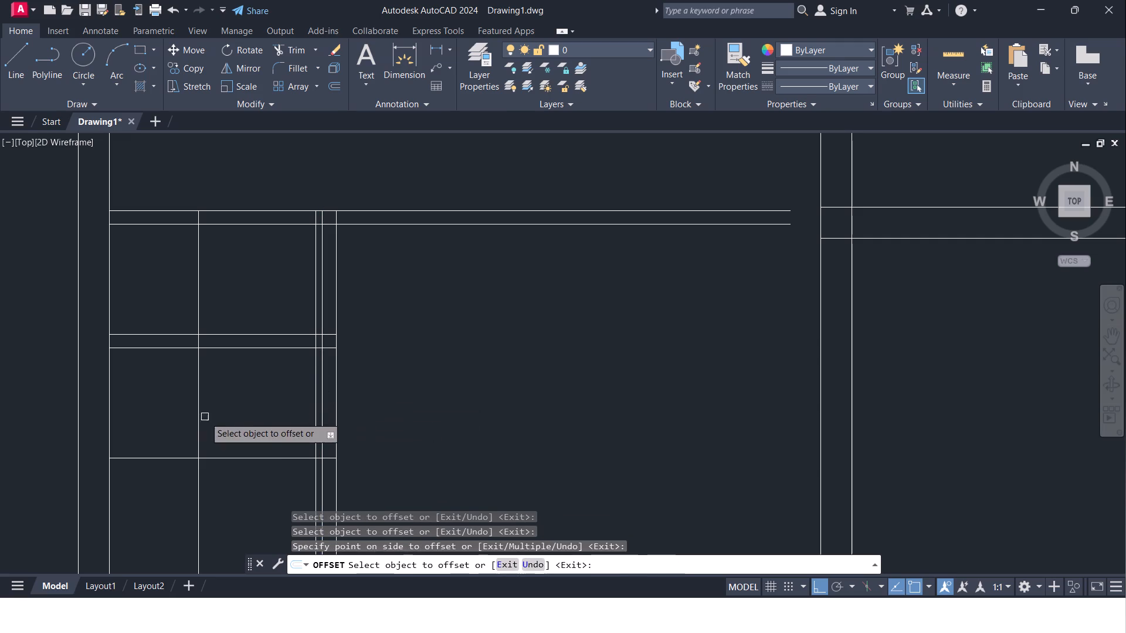
{"action": "key", "text": "Escape"}
Trim all five horizontal lines between the 3' vertical offset and the 2" offset line to open doorways in the small room's walls.
{"action": "type", "text": "tr"}
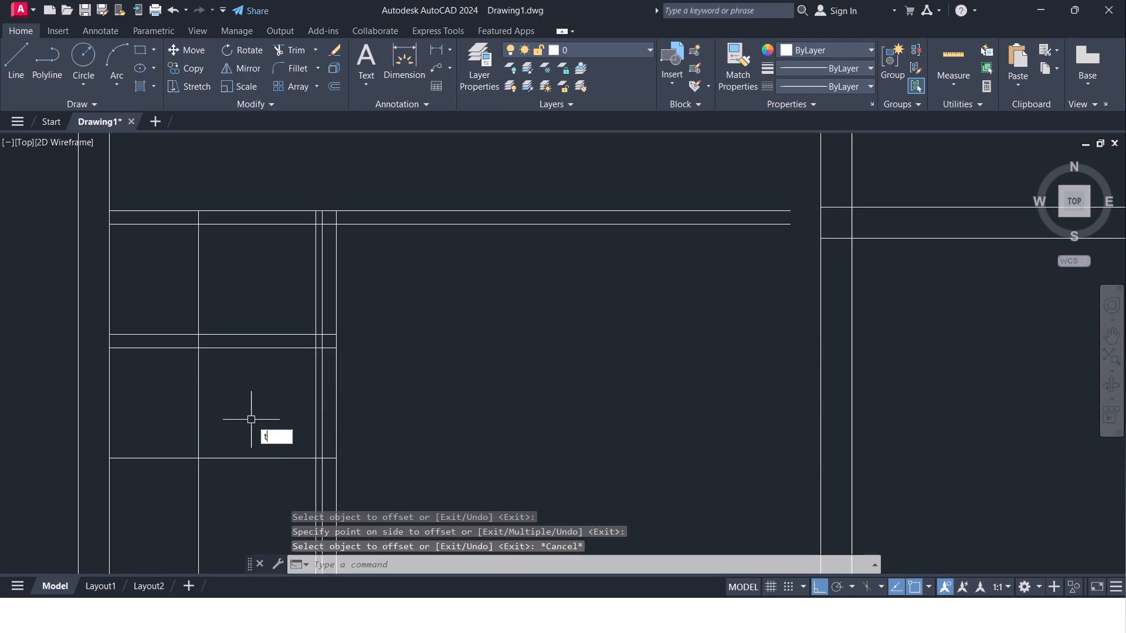
{"action": "key", "text": "Return"}
{"action": "key", "text": "Return"}
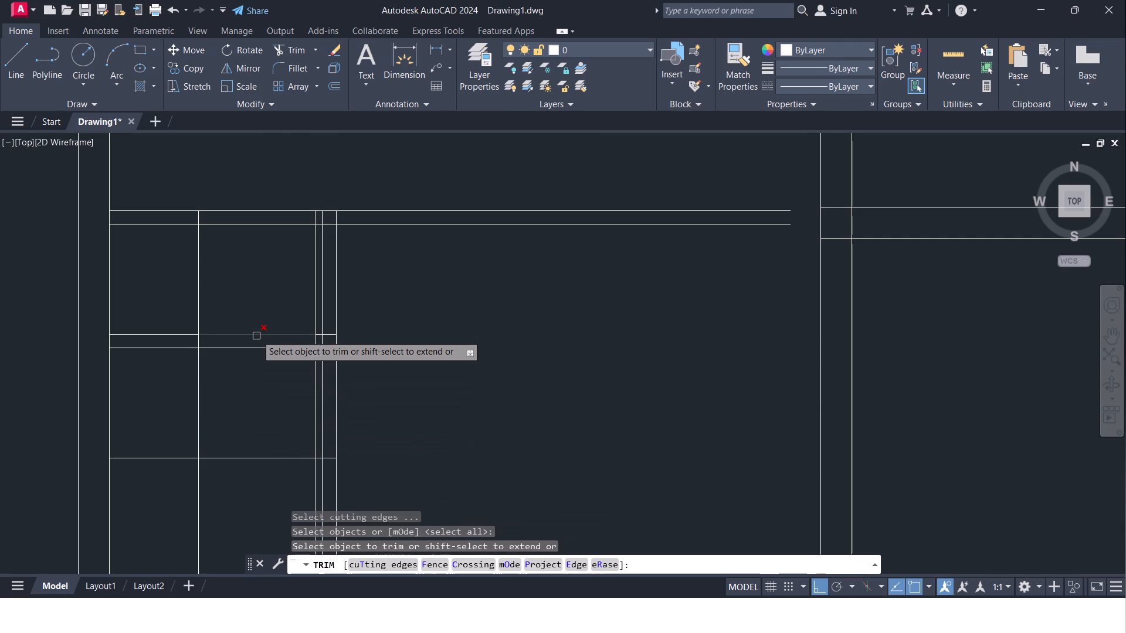
{"action": "left_click_drag", "start_coordinate": [249, 181], "coordinate": [252, 239]}
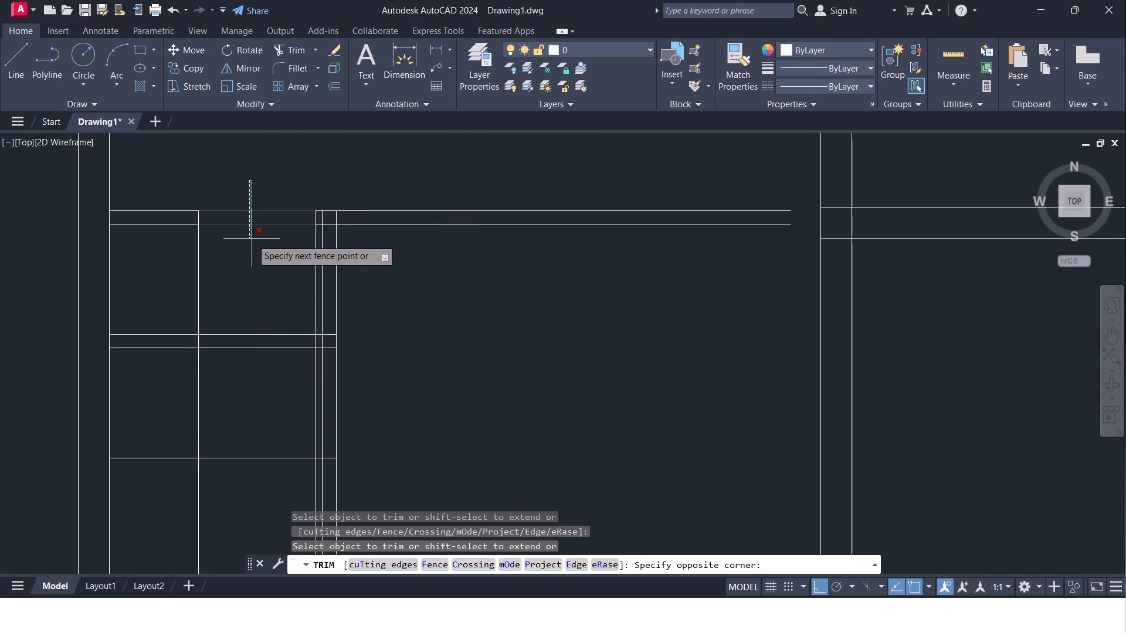
{"action": "left_click_drag", "start_coordinate": [252, 239], "coordinate": [256, 461]}
{"action": "middle_click_drag", "start_coordinate": [250, 456], "coordinate": [242, 426]}
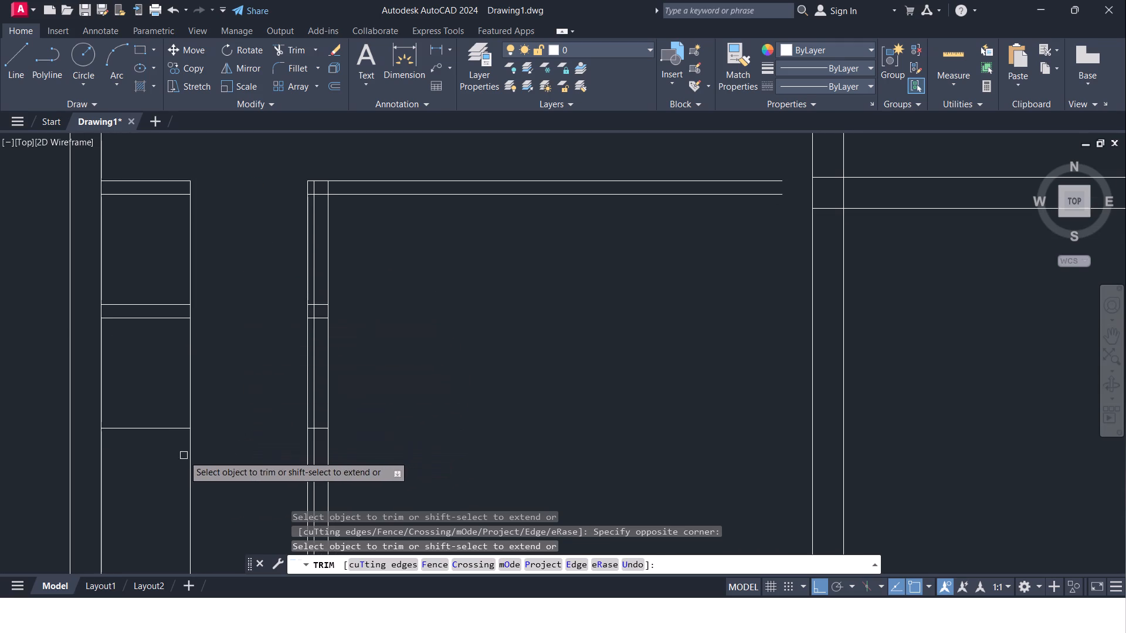
Trim the 2" offset line below the 3' horizontal offset line.
{"action": "left_click_drag", "start_coordinate": [154, 379], "coordinate": [157, 464]}
{"action": "left_click_drag", "start_coordinate": [155, 467], "coordinate": [158, 473]}
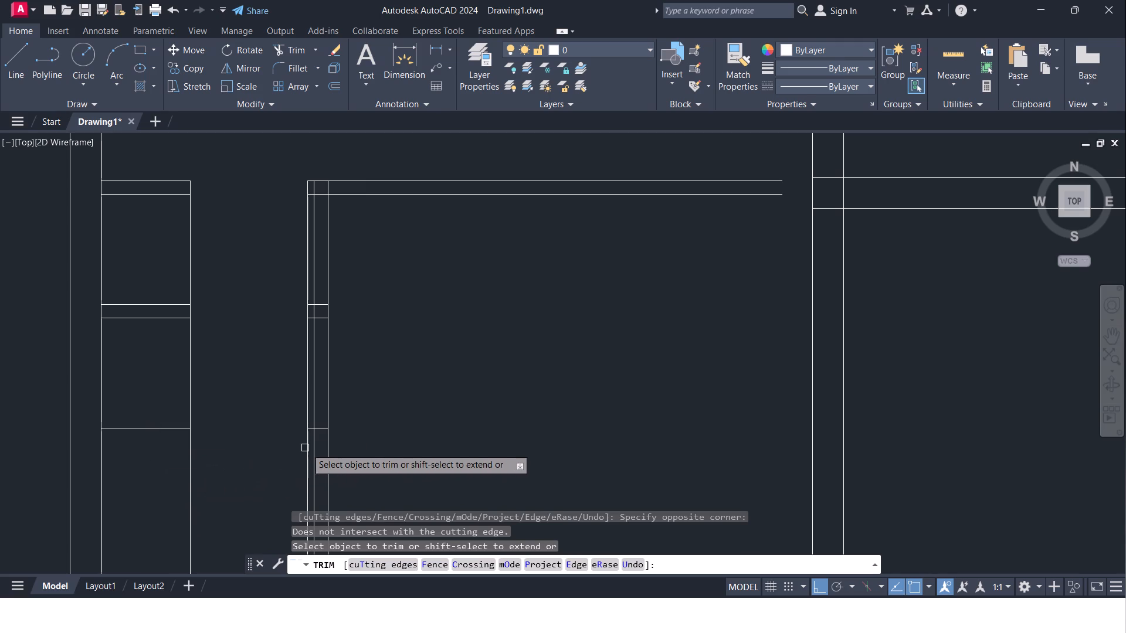
{"action": "left_click", "coordinate": [308, 448]}
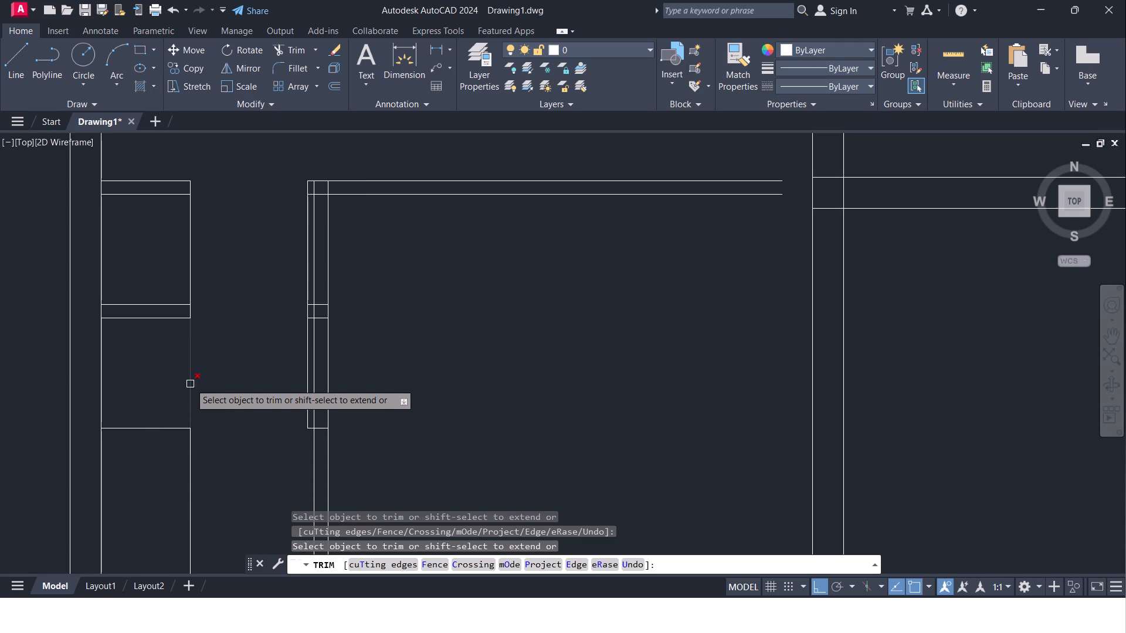
Trim the 3' vertical offset line between and below the two left wall stubs, keeping their end caps.
{"action": "left_click", "coordinate": [190, 382]}
{"action": "middle_click_drag", "start_coordinate": [192, 355], "coordinate": [196, 389]}
{"action": "left_click", "coordinate": [192, 299]}
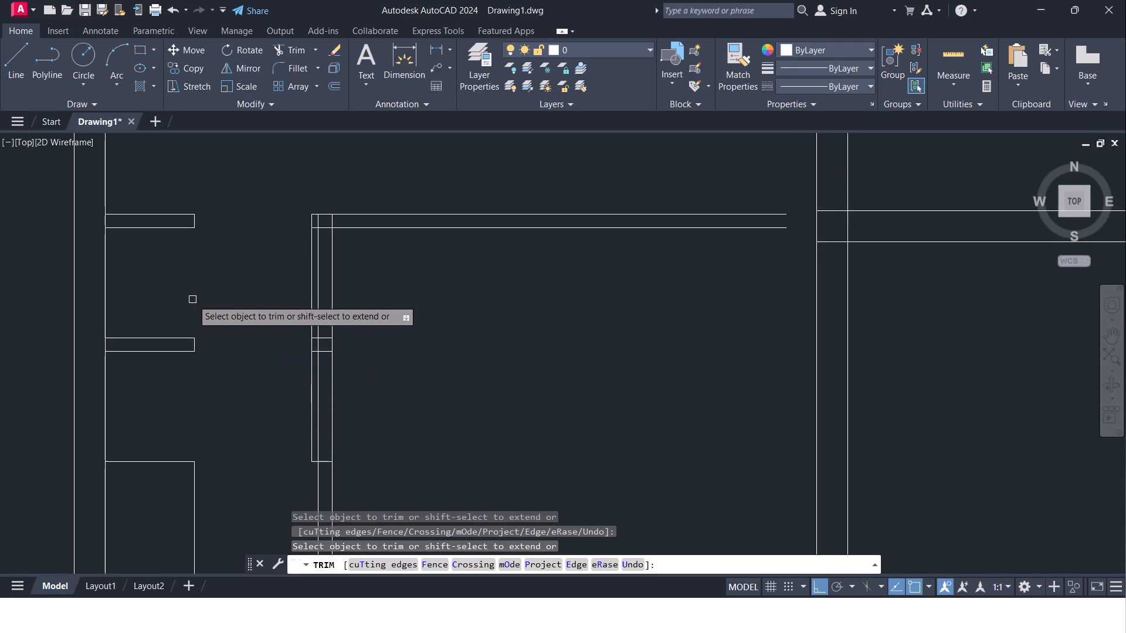
{"action": "middle_click_drag", "start_coordinate": [205, 397], "coordinate": [214, 279]}
{"action": "left_click", "coordinate": [202, 393]}
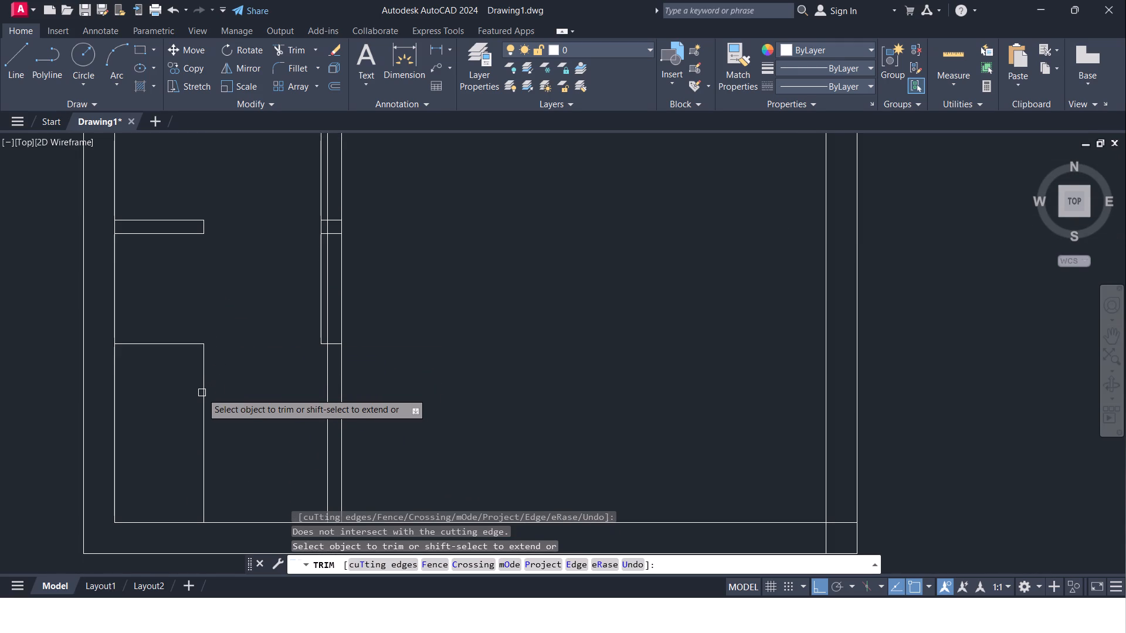
{"action": "key", "text": "Escape"}
Erase the leftover vertical and horizontal 3' offset pieces in the lower-left room.
{"action": "left_click", "coordinate": [202, 393]}
{"action": "left_click", "coordinate": [181, 347]}
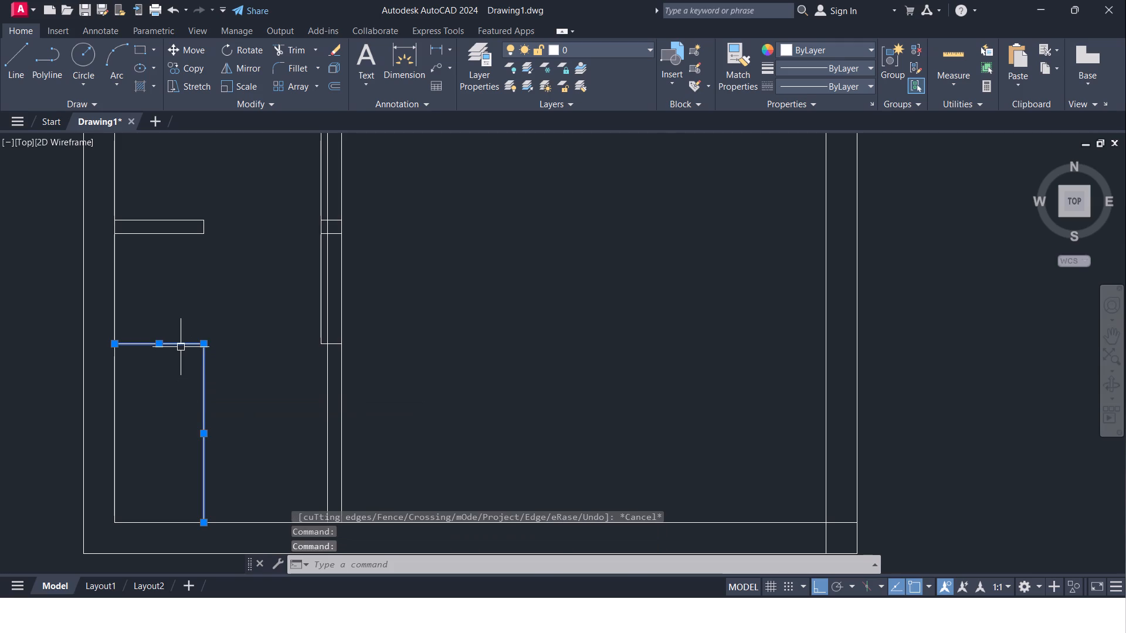
{"action": "key", "text": "Delete"}
Trim the partition's left line below the 3' horizontal line, and that horizontal's short piece between the partition and 2" offset line.
{"action": "scroll", "coordinate": [298, 352], "scroll_direction": "up", "scroll_amount": 1}
{"action": "middle_click_drag", "start_coordinate": [295, 352], "coordinate": [196, 350]}
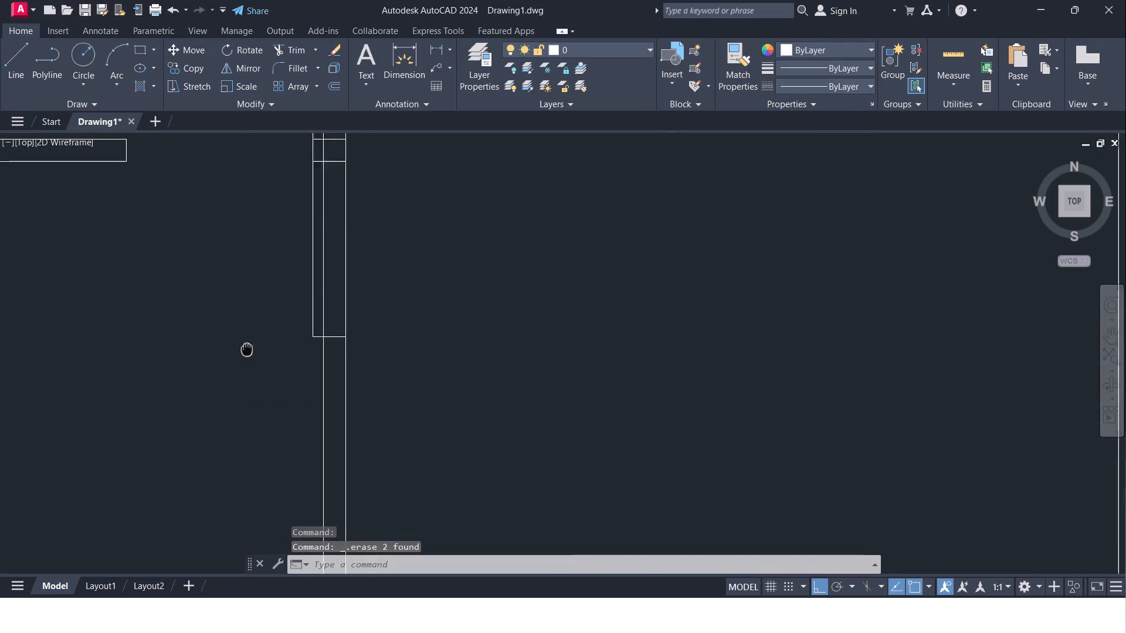
{"action": "middle_click_drag", "start_coordinate": [196, 350], "coordinate": [162, 353]}
{"action": "key", "text": "t"}
{"action": "key", "text": "r"}
{"action": "key", "text": "Return"}
{"action": "key", "text": "Return"}
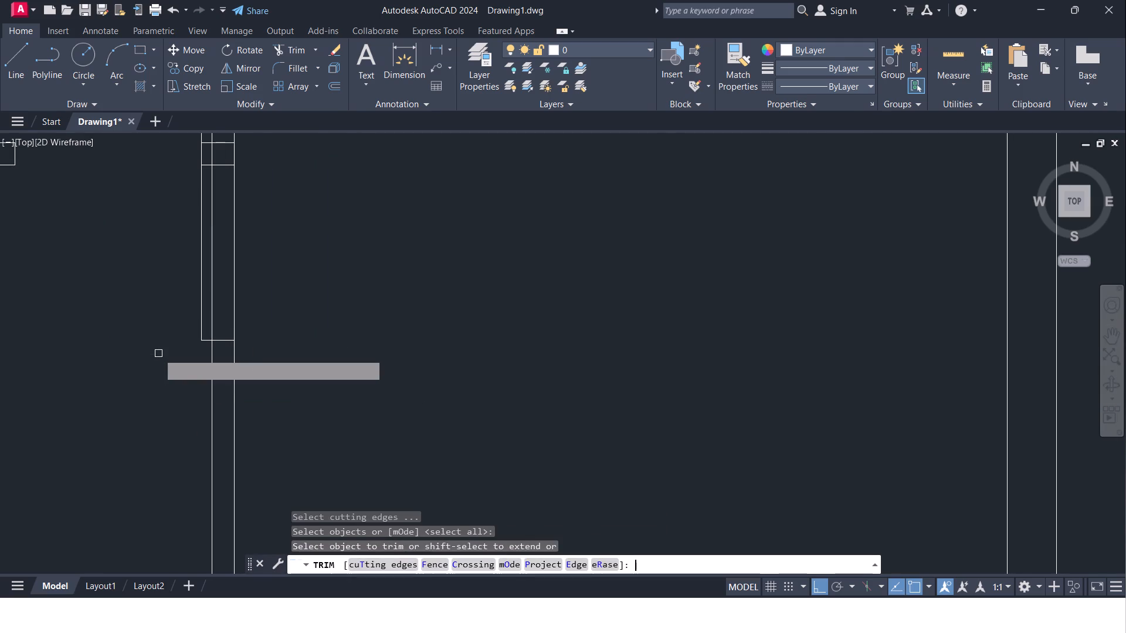
{"action": "scroll", "coordinate": [211, 333], "scroll_direction": "up", "scroll_amount": 1}
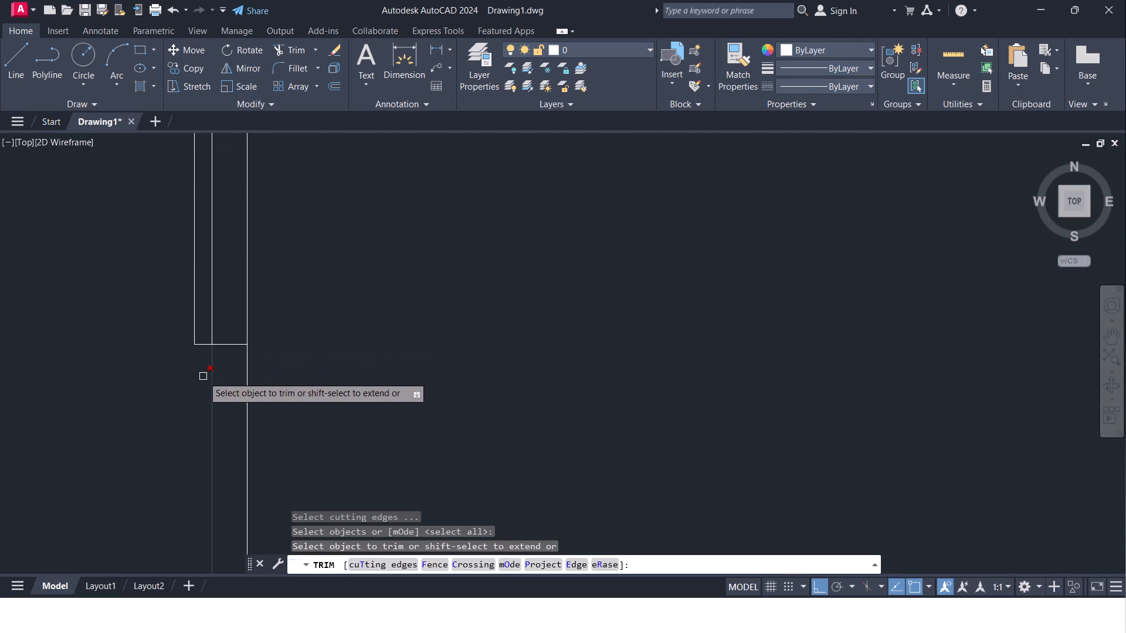
{"action": "left_click", "coordinate": [214, 380]}
{"action": "left_click", "coordinate": [202, 343]}
Trim the 2" offset line between the upper horizontal wall and the short wall stub below it on the partition.
{"action": "scroll", "coordinate": [143, 384], "scroll_direction": "down", "scroll_amount": 2}
{"action": "middle_click_drag", "start_coordinate": [145, 393], "coordinate": [160, 421]}
{"action": "left_click", "coordinate": [177, 249]}
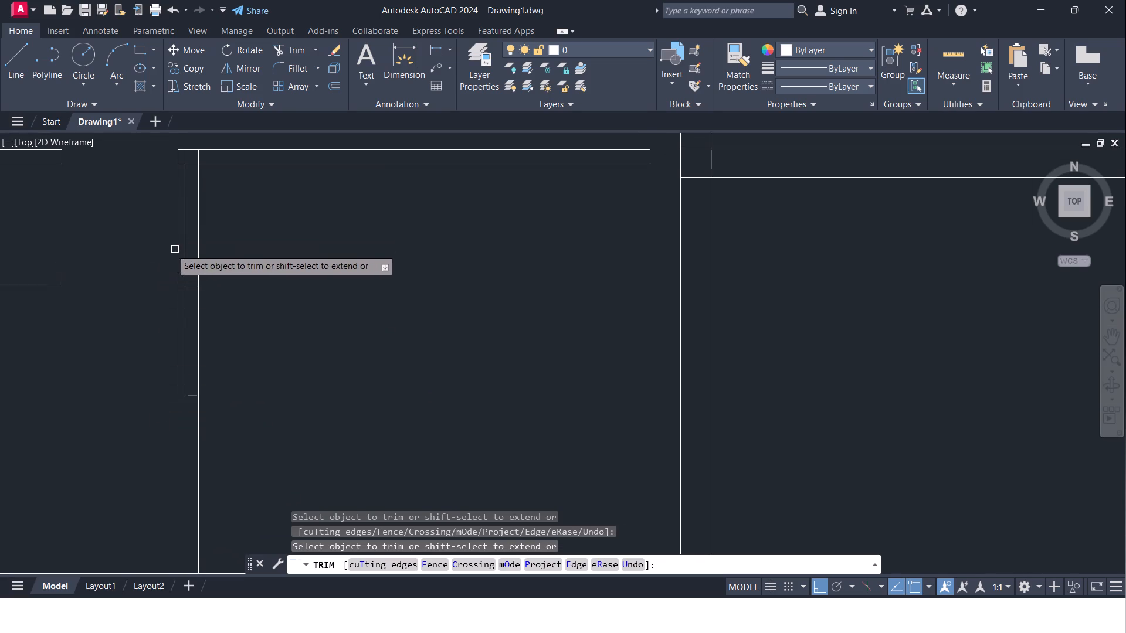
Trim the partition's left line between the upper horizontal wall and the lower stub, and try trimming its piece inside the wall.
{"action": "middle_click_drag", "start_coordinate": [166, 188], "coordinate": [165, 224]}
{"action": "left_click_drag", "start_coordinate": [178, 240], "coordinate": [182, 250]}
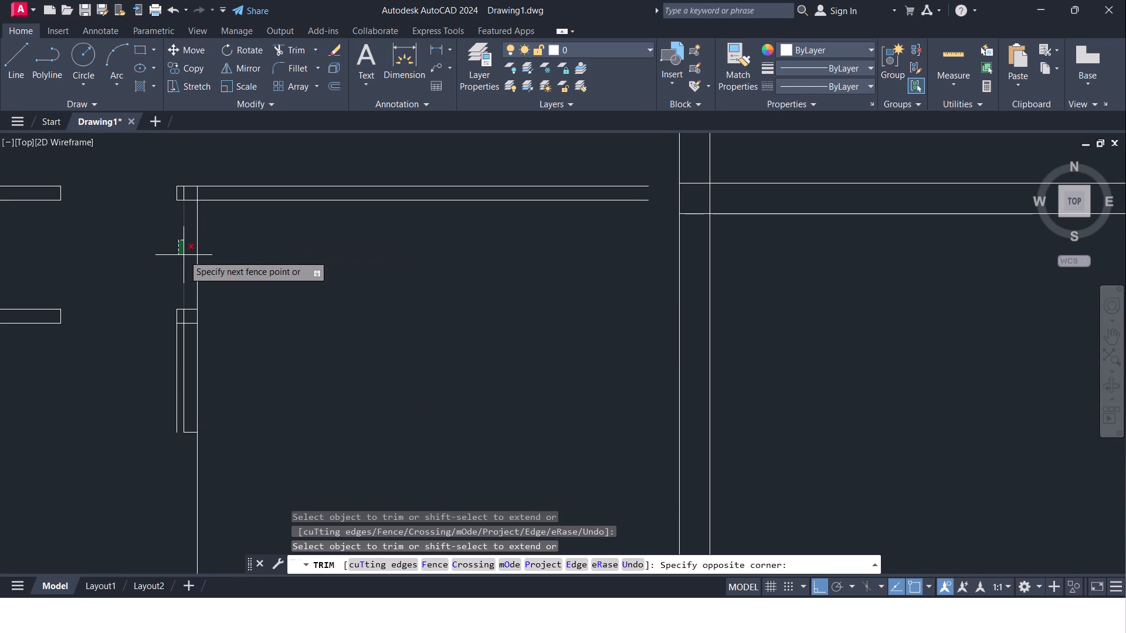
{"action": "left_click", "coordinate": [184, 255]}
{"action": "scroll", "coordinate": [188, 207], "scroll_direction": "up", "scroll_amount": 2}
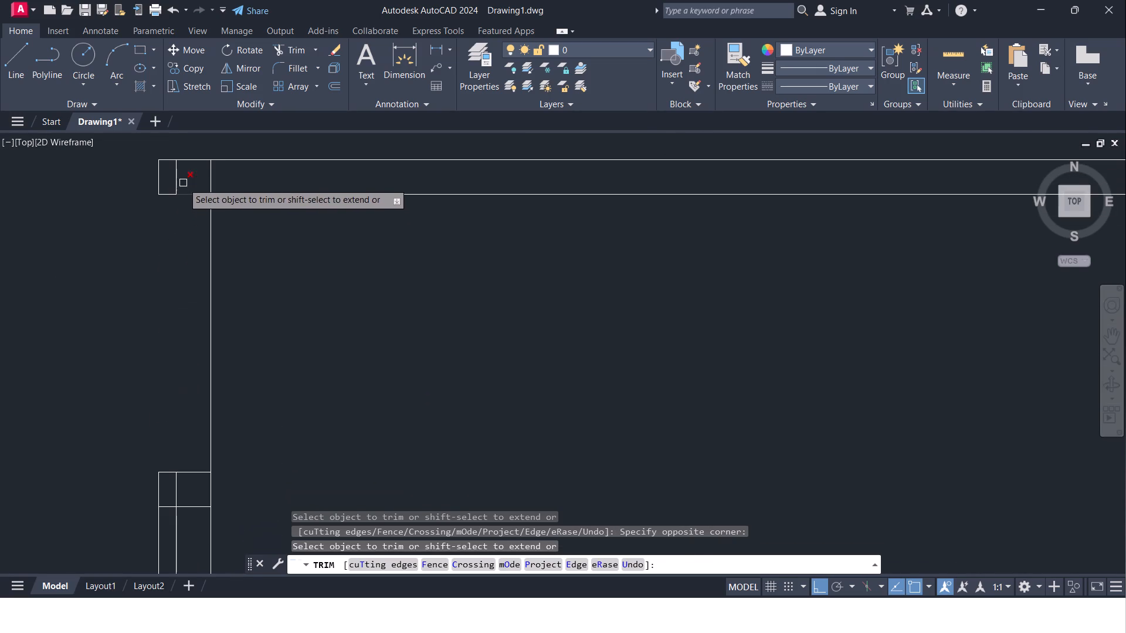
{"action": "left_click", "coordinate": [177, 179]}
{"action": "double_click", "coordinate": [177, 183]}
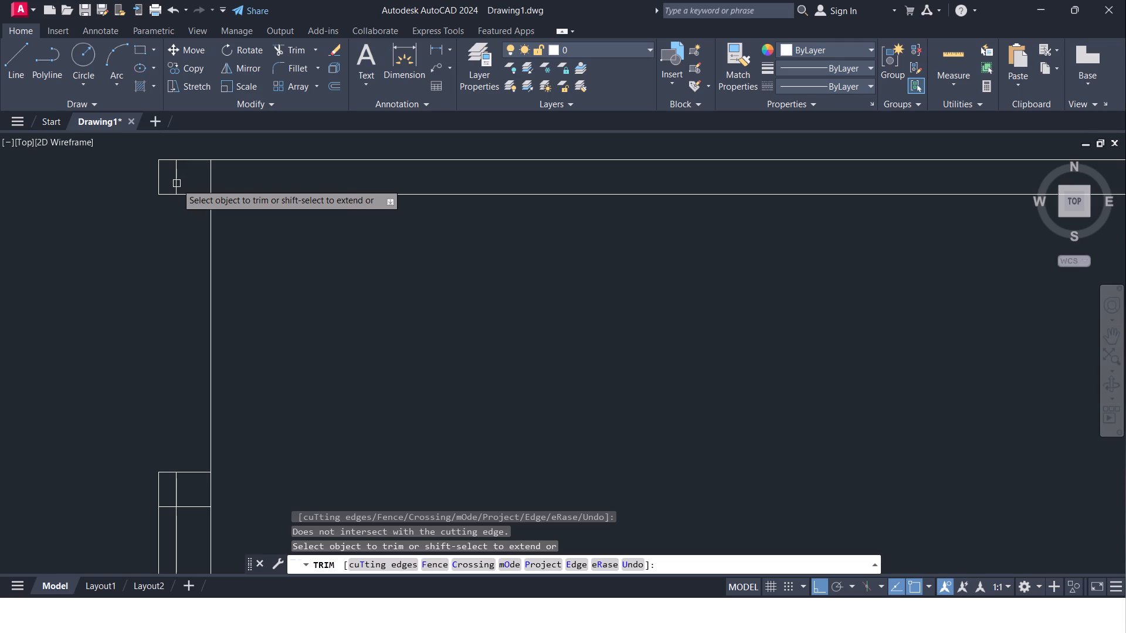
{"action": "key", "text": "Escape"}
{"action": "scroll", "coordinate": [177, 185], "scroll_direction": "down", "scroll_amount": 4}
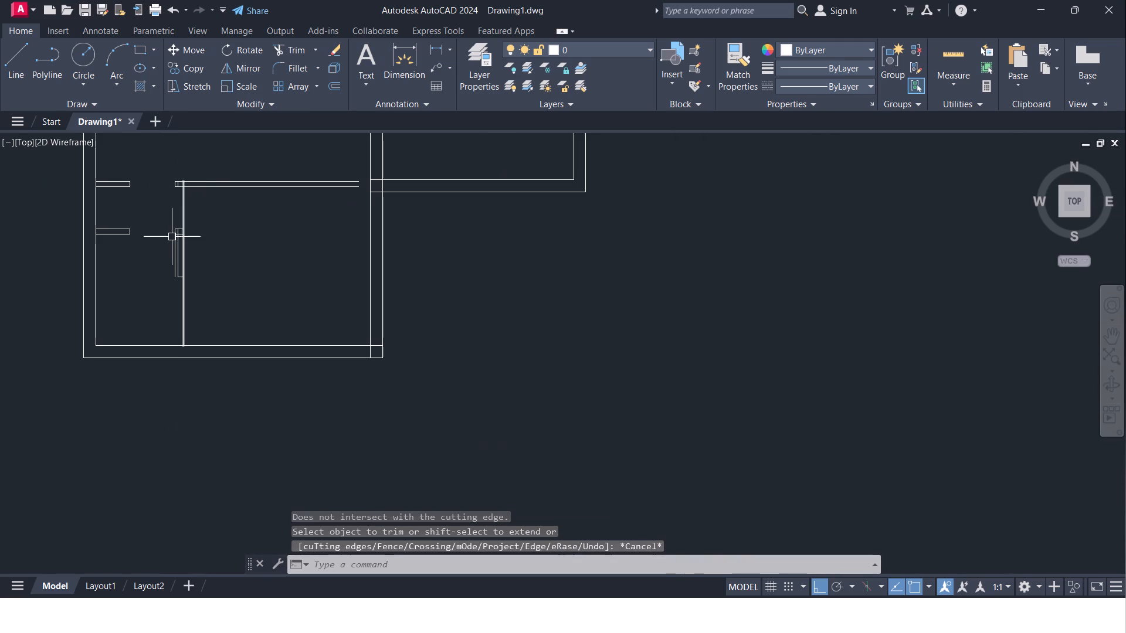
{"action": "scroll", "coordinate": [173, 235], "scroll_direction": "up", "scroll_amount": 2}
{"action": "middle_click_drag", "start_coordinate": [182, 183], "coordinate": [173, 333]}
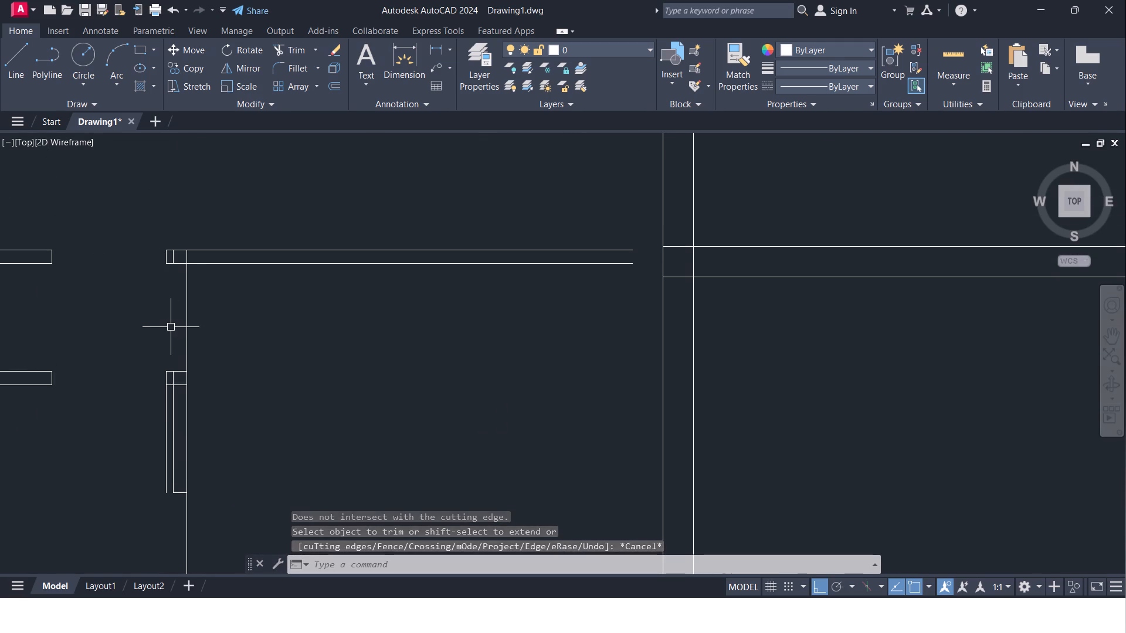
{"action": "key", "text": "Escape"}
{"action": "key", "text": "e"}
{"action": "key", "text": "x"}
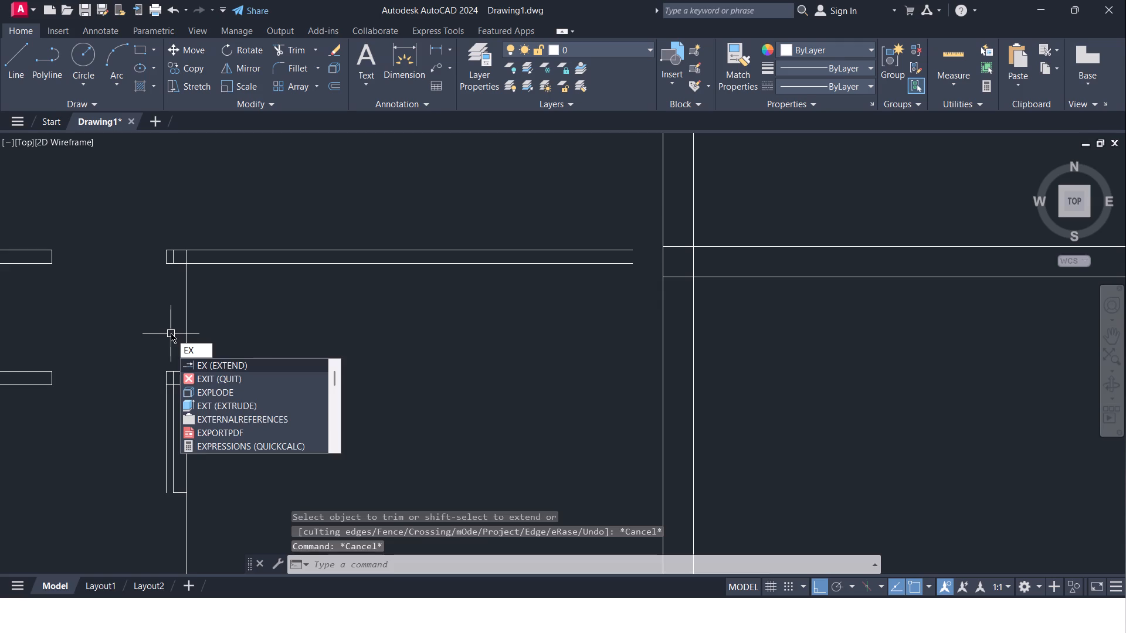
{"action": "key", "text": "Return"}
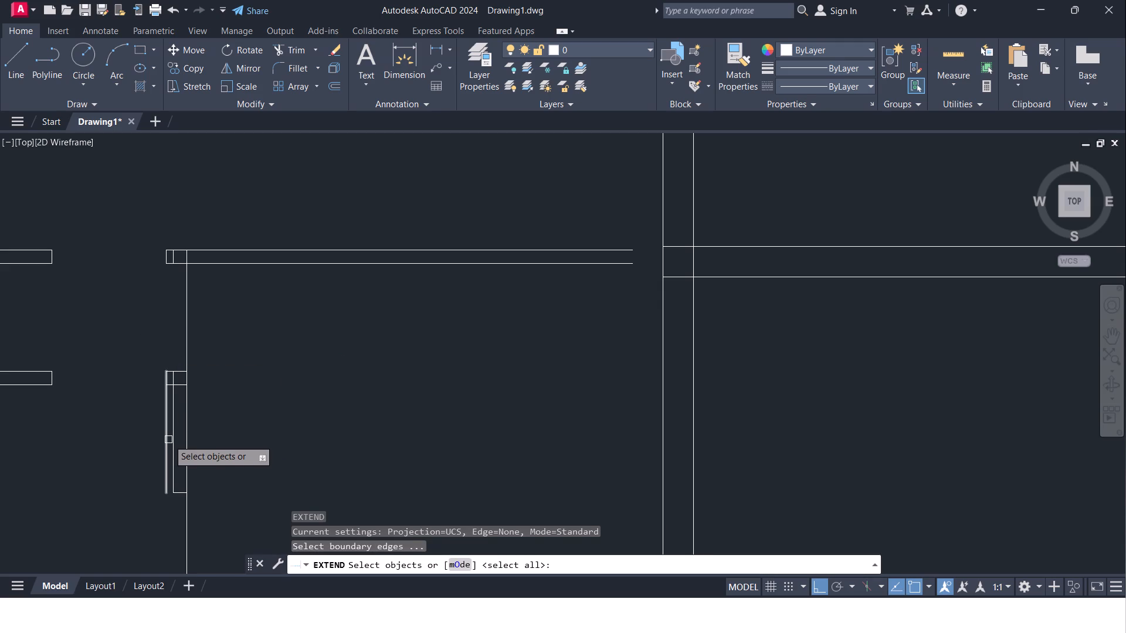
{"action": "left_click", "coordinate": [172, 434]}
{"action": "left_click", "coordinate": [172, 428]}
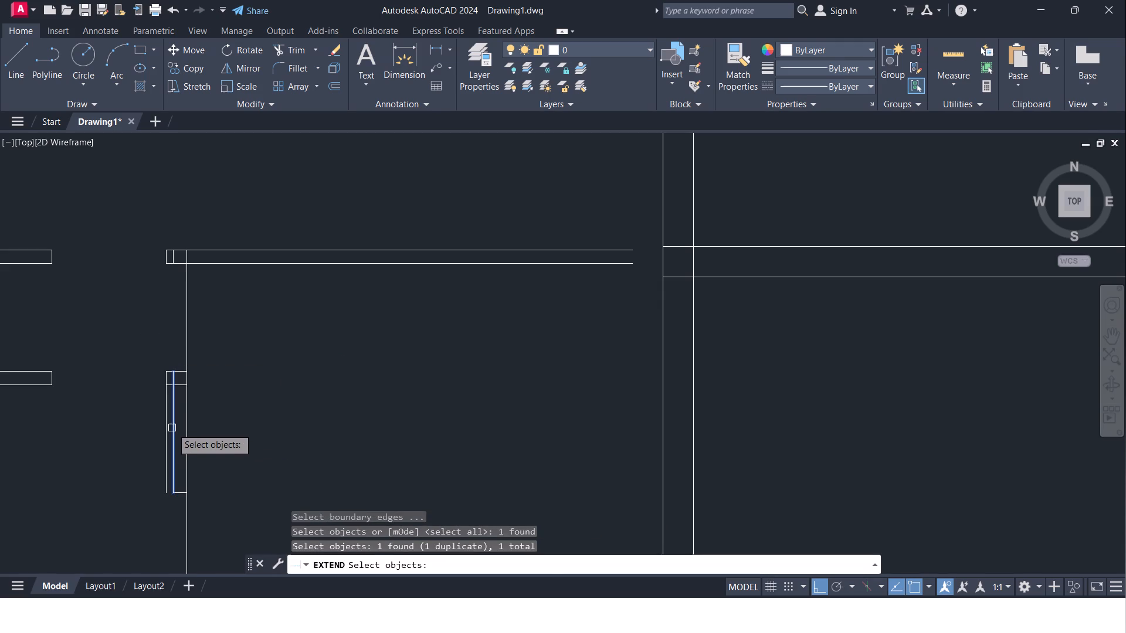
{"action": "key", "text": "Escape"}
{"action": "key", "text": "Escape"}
Stretch the top end of the partition's left line up 2'-8" to the upper horizontal wall's lower line.
{"action": "left_click", "coordinate": [174, 426]}
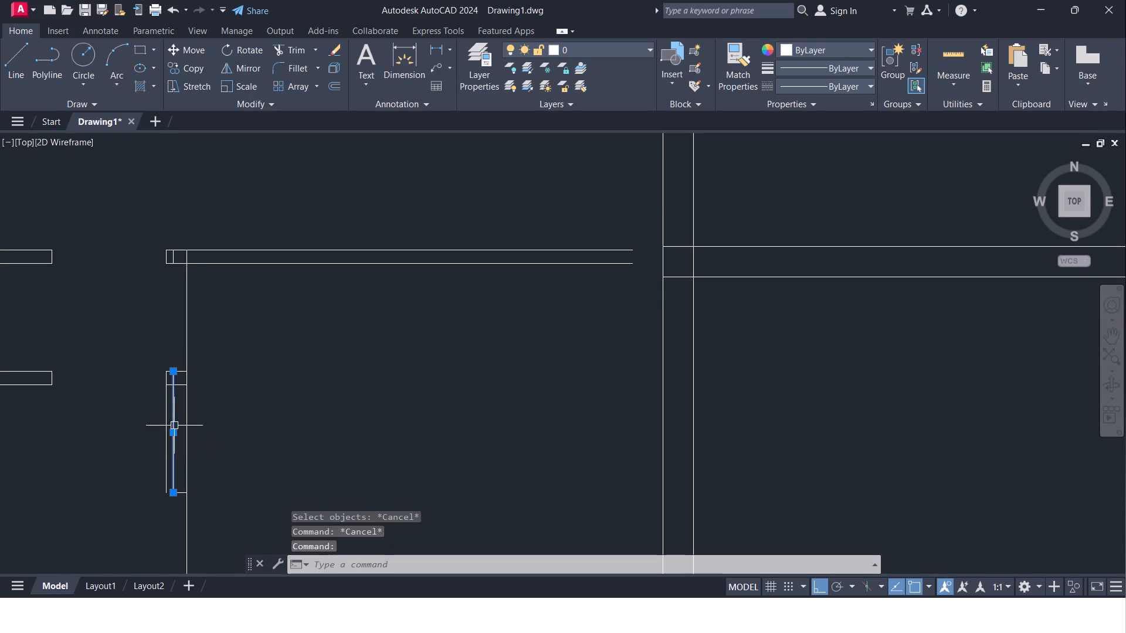
{"action": "left_click", "coordinate": [174, 371]}
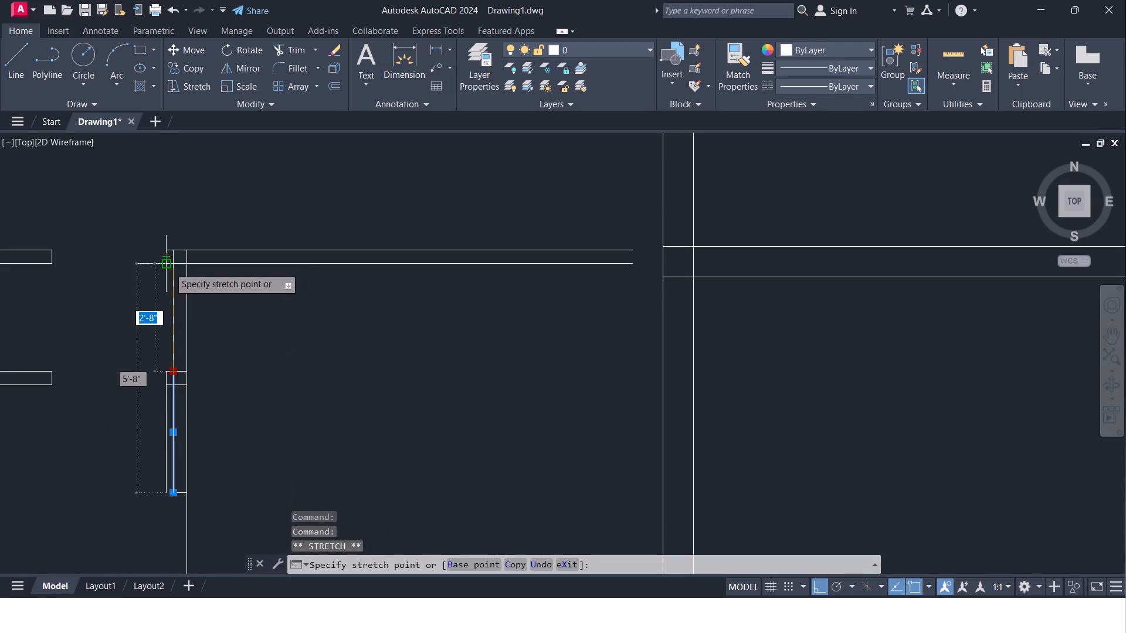
{"action": "left_click", "coordinate": [169, 264]}
{"action": "key", "text": "Escape"}
Extend the partition's left line upward through the upper horizontal wall to its top line.
{"action": "type", "text": "ex"}
{"action": "key", "text": "Return"}
{"action": "key", "text": "Return"}
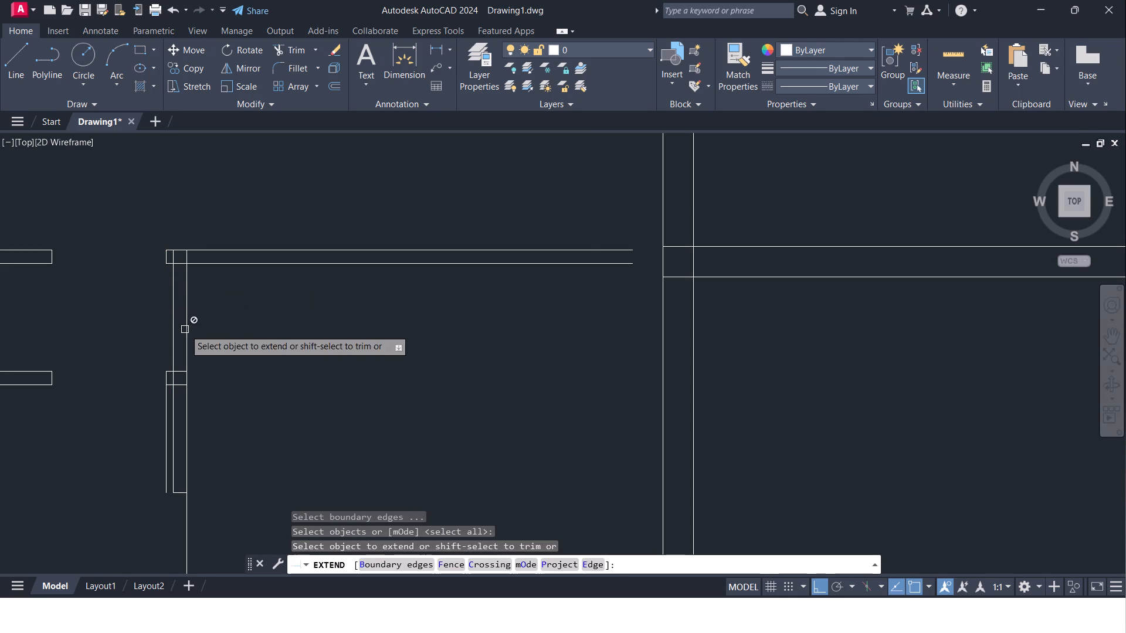
{"action": "left_click", "coordinate": [174, 329]}
{"action": "double_click", "coordinate": [169, 331]}
{"action": "middle_click_drag", "start_coordinate": [114, 332], "coordinate": [141, 336]}
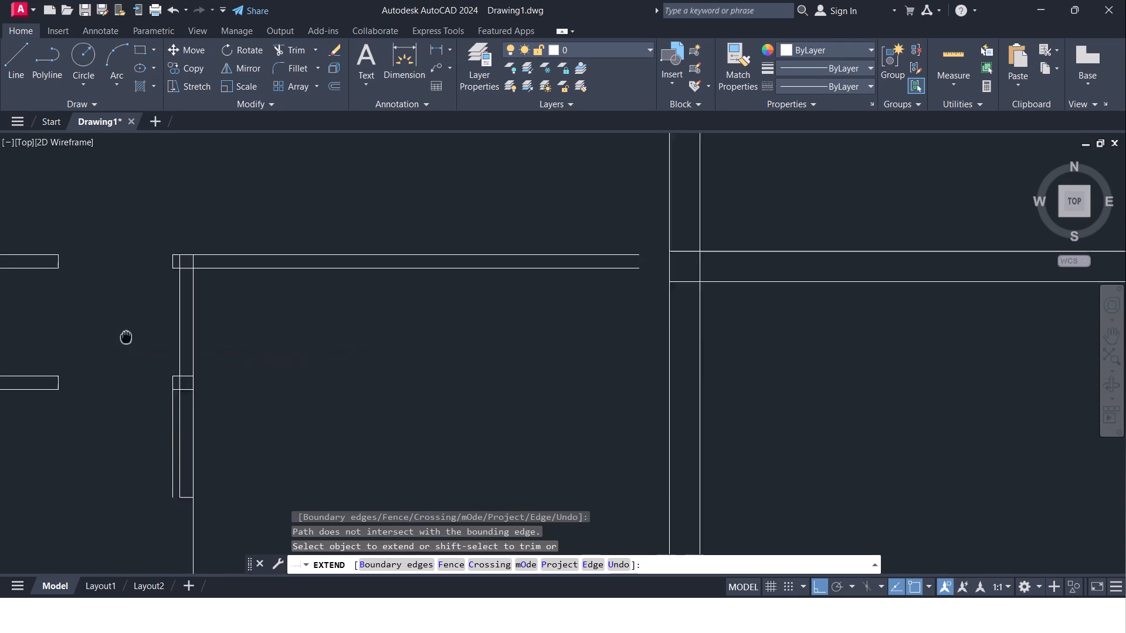
{"action": "middle_click_drag", "start_coordinate": [141, 336], "coordinate": [144, 336]}
{"action": "key", "text": "Escape"}
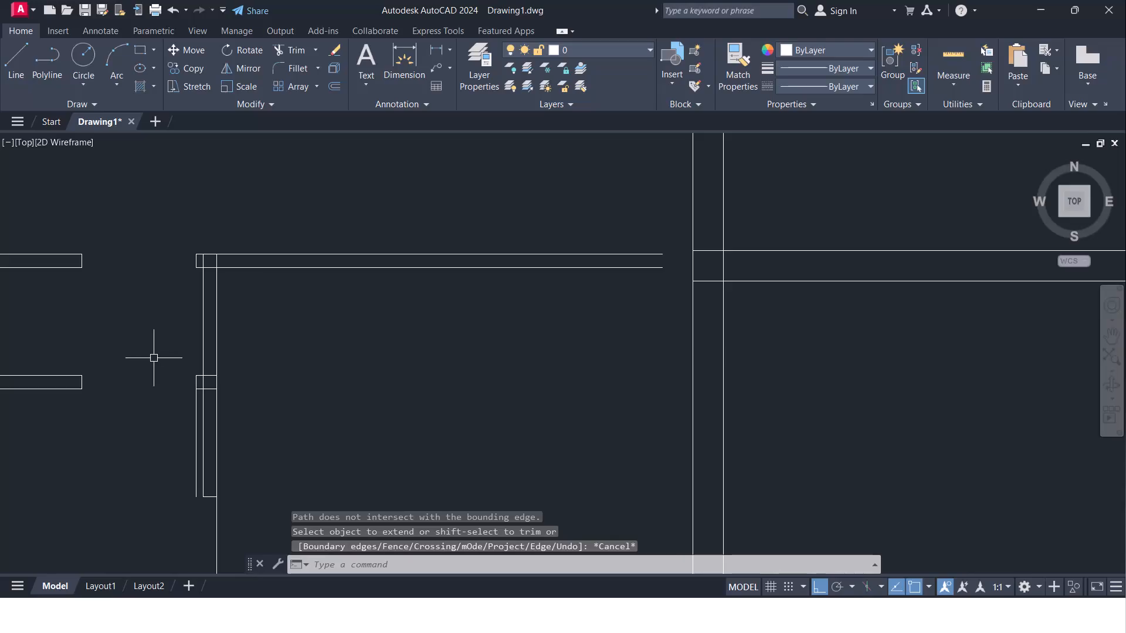
{"action": "key", "text": "Escape"}
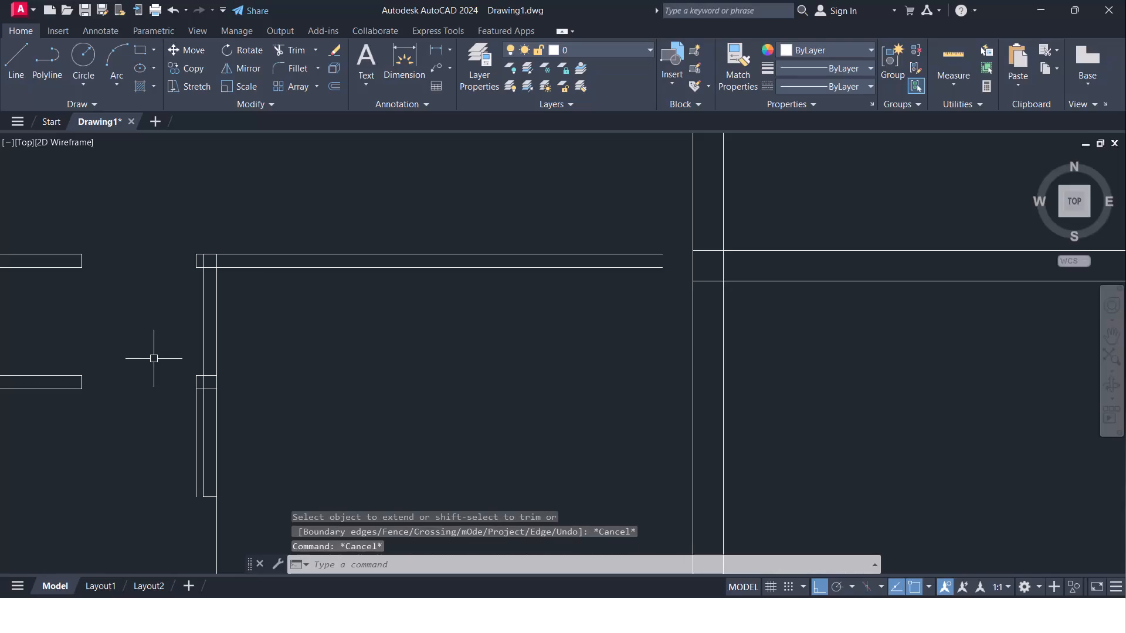
Trim the partition's left line inside the lower stub, and both stub lines between the partition's two lines.
{"action": "key", "text": "t"}
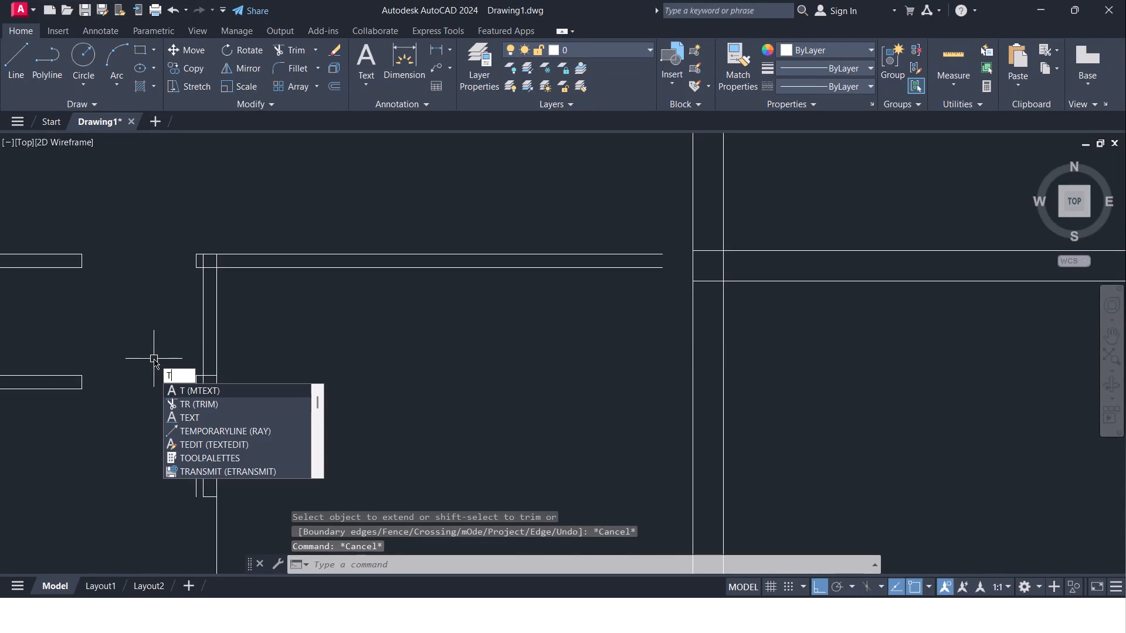
{"action": "key", "text": "r"}
{"action": "key", "text": "Return"}
{"action": "key", "text": "Return"}
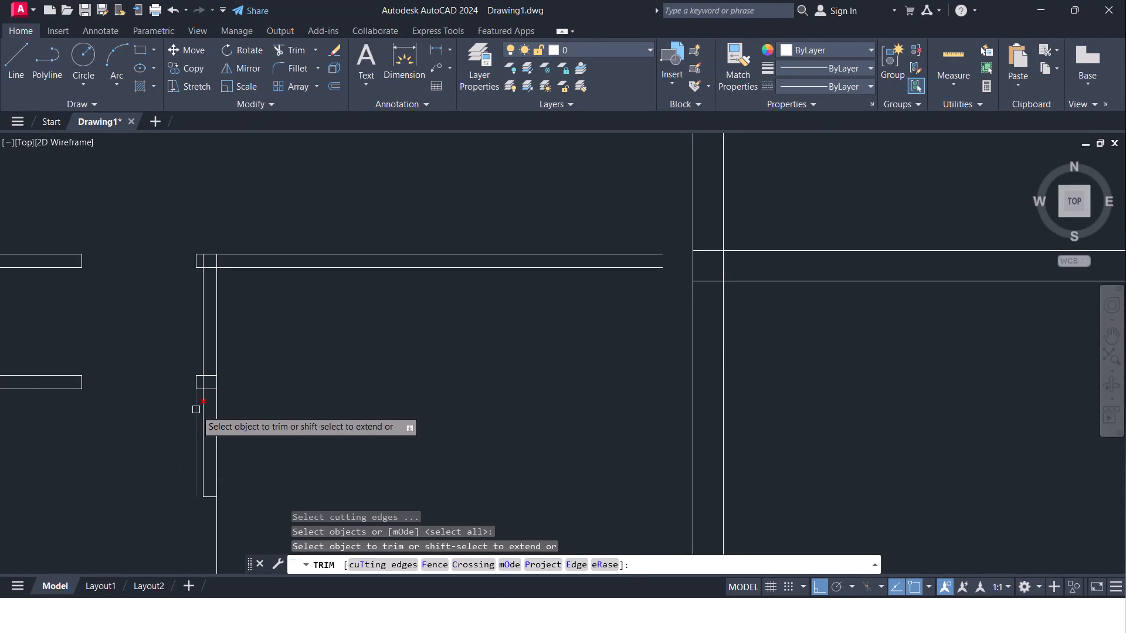
{"action": "scroll", "coordinate": [199, 409], "scroll_direction": "up", "scroll_amount": 2}
{"action": "left_click", "coordinate": [208, 349]}
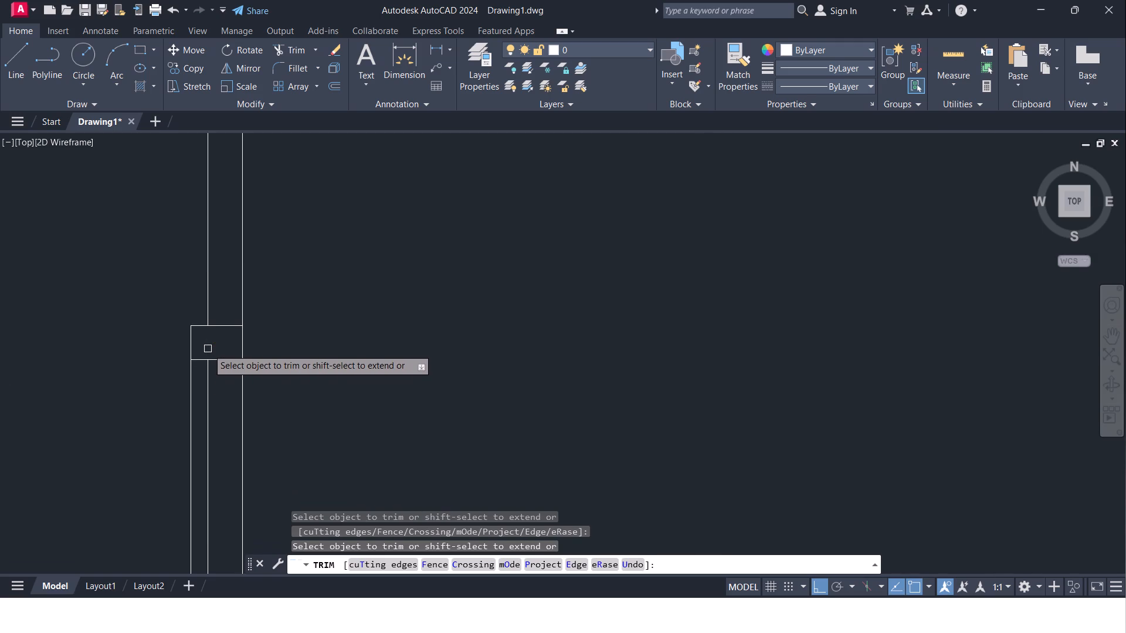
{"action": "left_click", "coordinate": [221, 327]}
{"action": "left_click", "coordinate": [221, 363]}
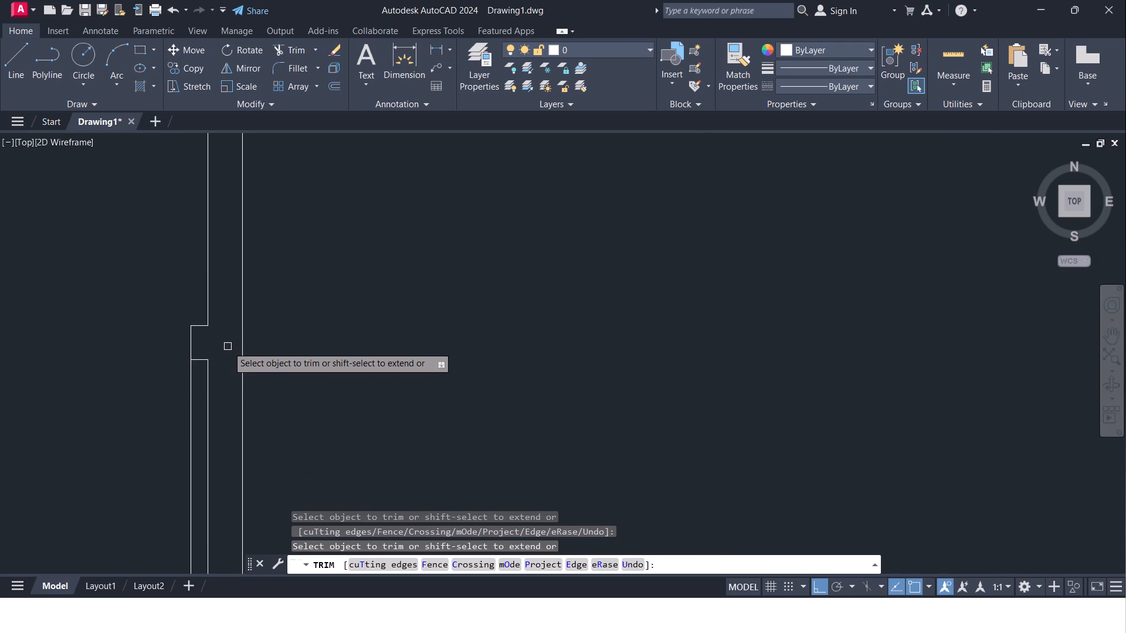
Trim the upper horizontal wall's lower line between the partition's two vertical lines.
{"action": "scroll", "coordinate": [226, 345], "scroll_direction": "down", "scroll_amount": 1}
{"action": "middle_click_drag", "start_coordinate": [223, 352], "coordinate": [223, 414]}
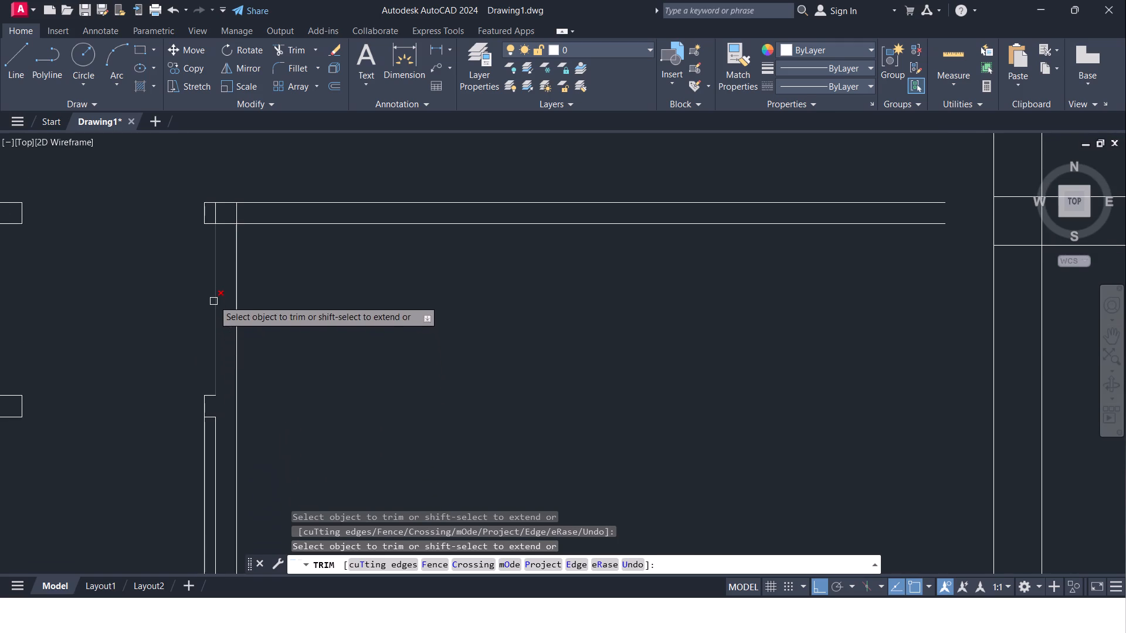
{"action": "scroll", "coordinate": [222, 237], "scroll_direction": "up", "scroll_amount": 1}
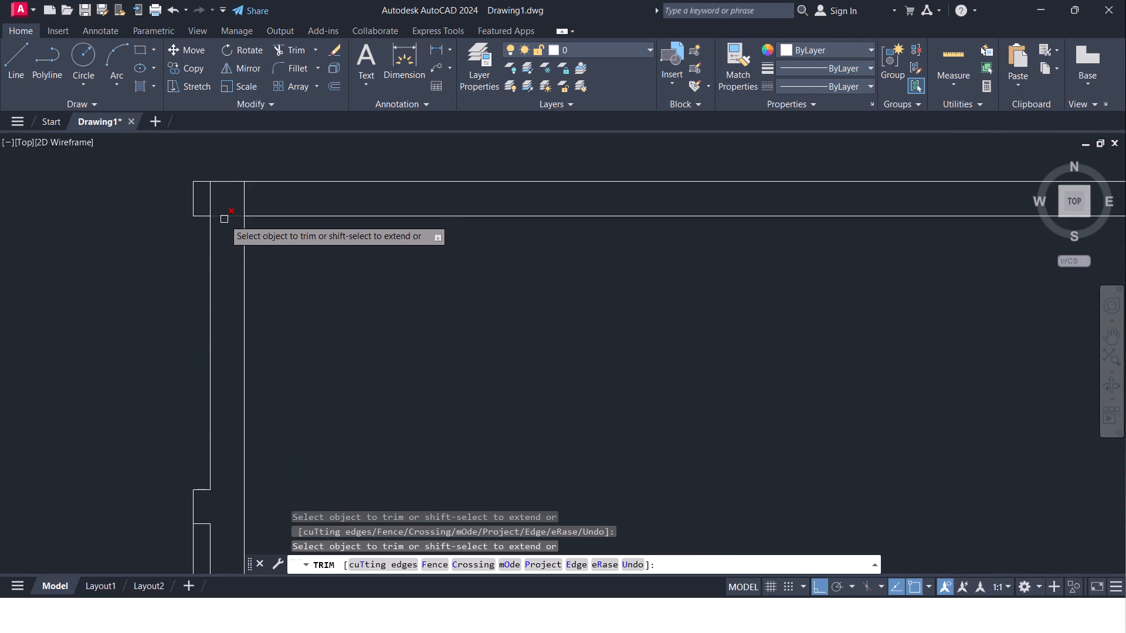
{"action": "left_click", "coordinate": [224, 219]}
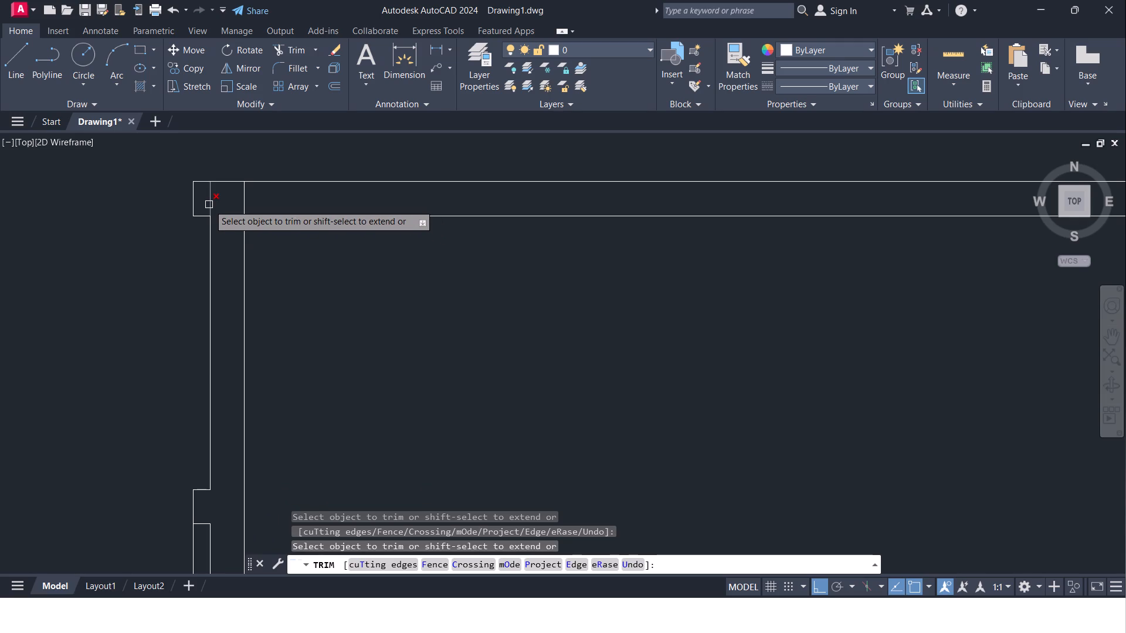
{"action": "left_click", "coordinate": [201, 217]}
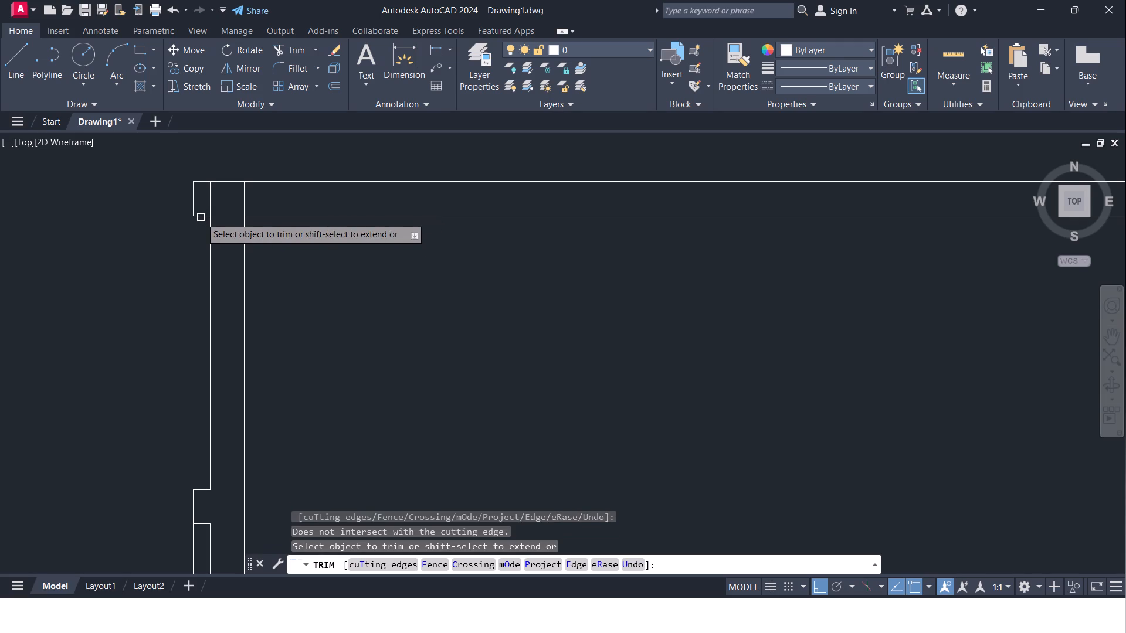
{"action": "key", "text": "Escape"}
Erase the end cap and the short lower line of the upper wall's stub left of the partition.
{"action": "left_click", "coordinate": [194, 205]}
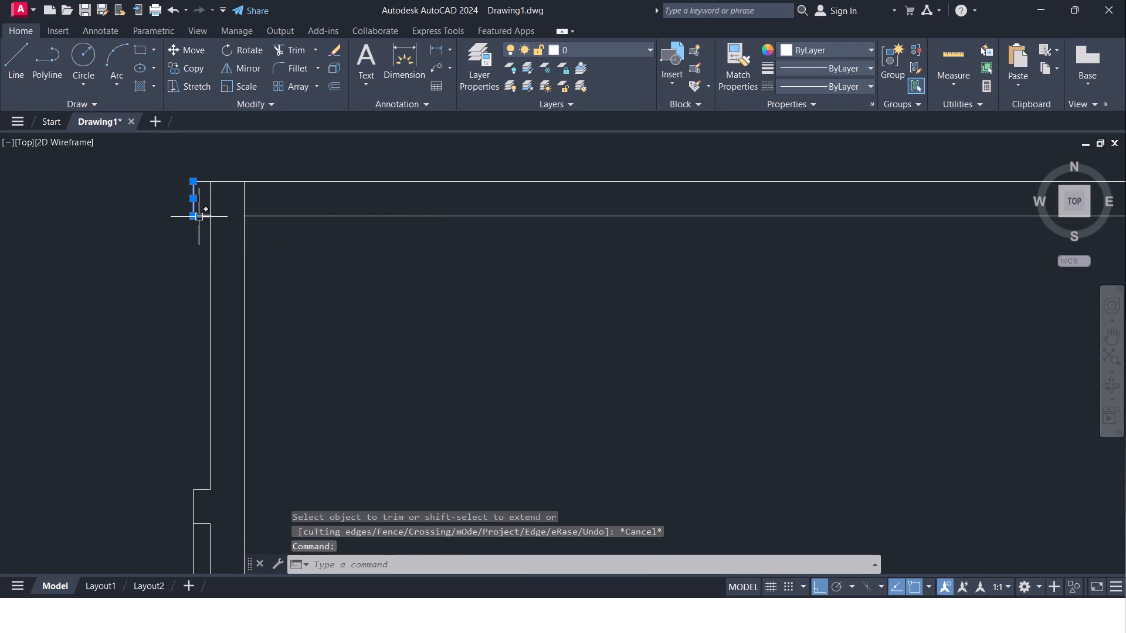
{"action": "left_click", "coordinate": [199, 217]}
{"action": "key", "text": "Delete"}
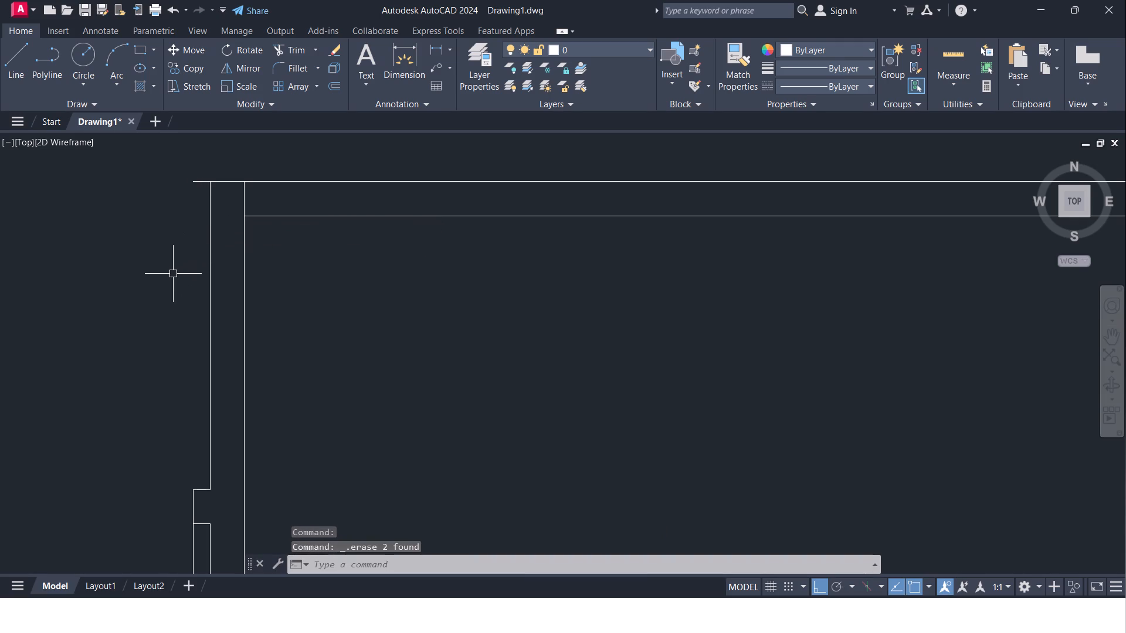
Trim the upper wall's top line where it overhangs past the partition's left line.
{"action": "key", "text": "t"}
{"action": "key", "text": "r"}
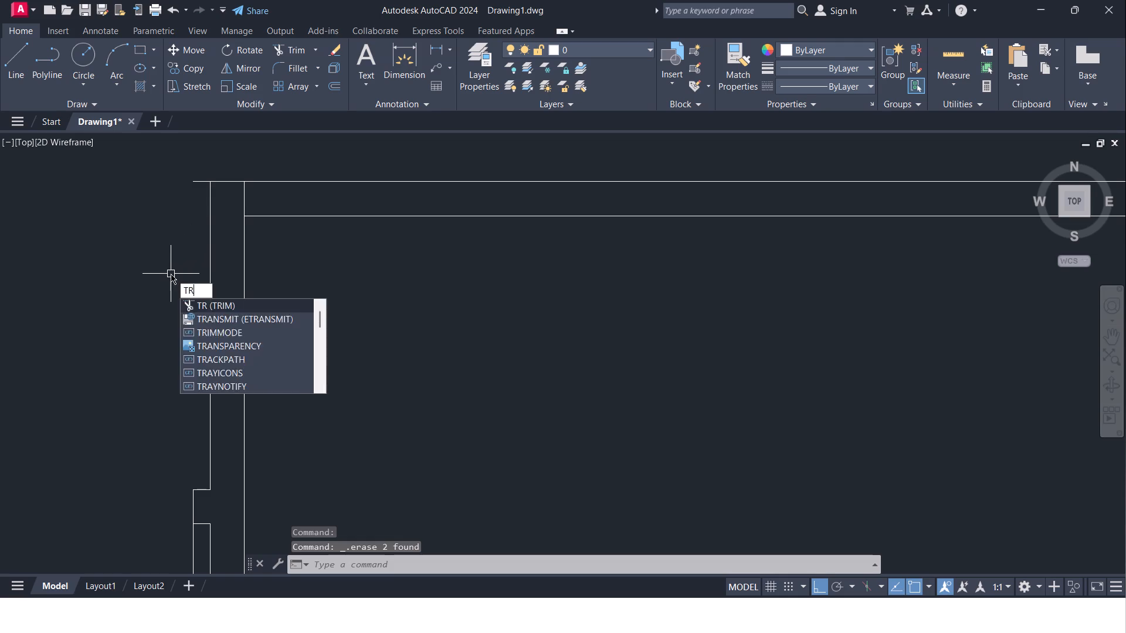
{"action": "key", "text": "Return"}
{"action": "key", "text": "Return"}
{"action": "left_click", "coordinate": [199, 181]}
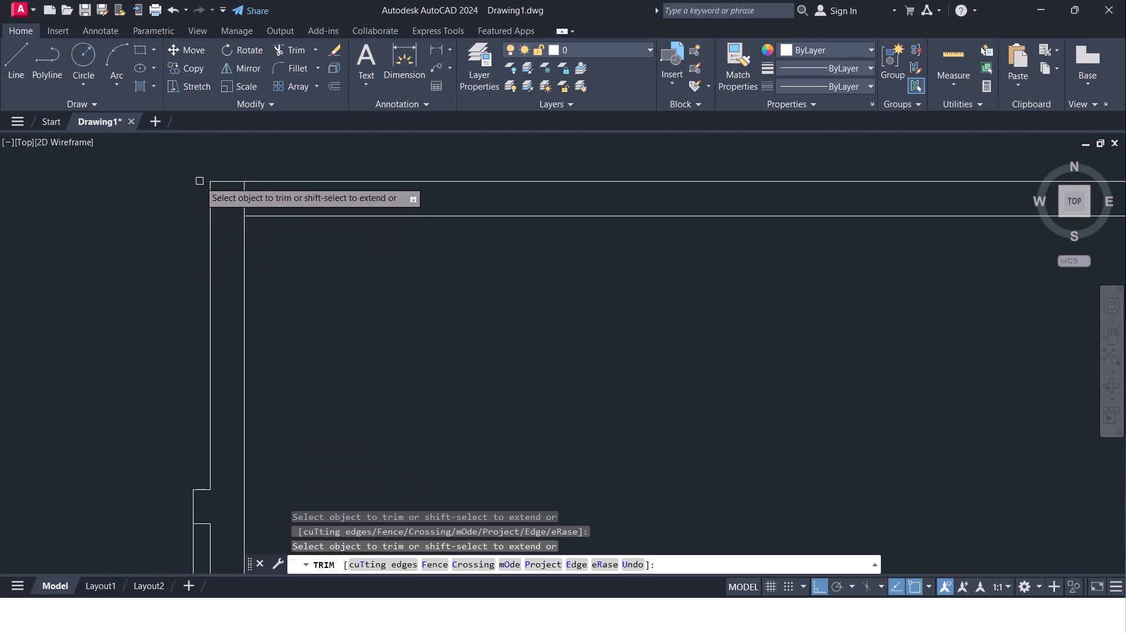
{"action": "middle_click_drag", "start_coordinate": [296, 327], "coordinate": [287, 335]}
{"action": "key", "text": "Escape"}
Trim the partition's right line inside the upper wall's thickness to clean the inner corner.
{"action": "key", "text": "e"}
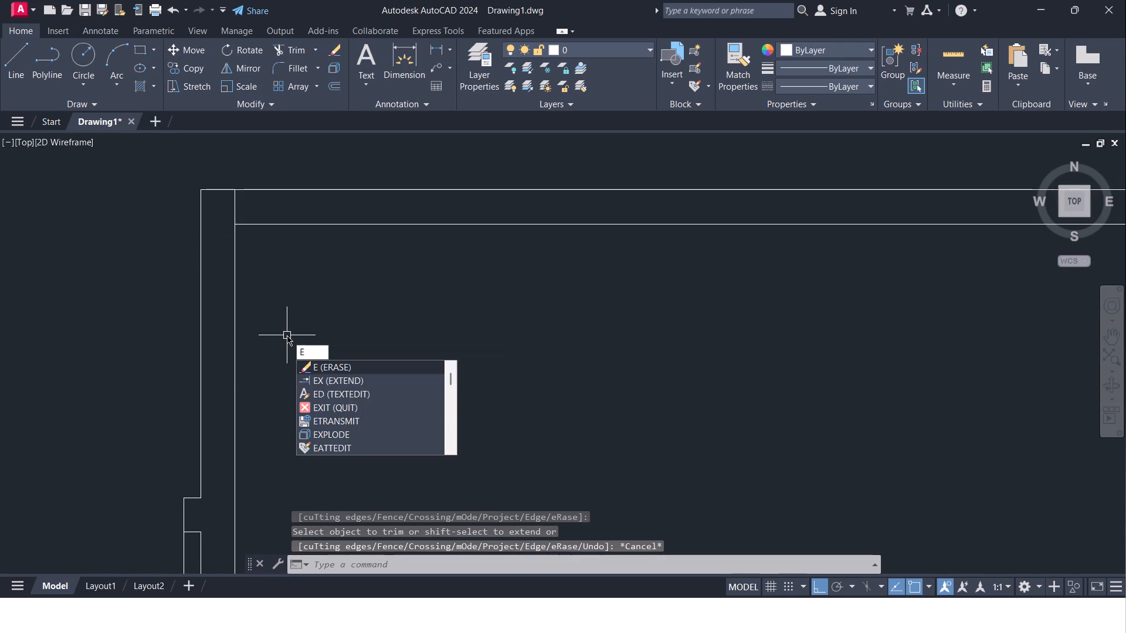
{"action": "key", "text": "Escape"}
{"action": "key", "text": "t"}
{"action": "key", "text": "r"}
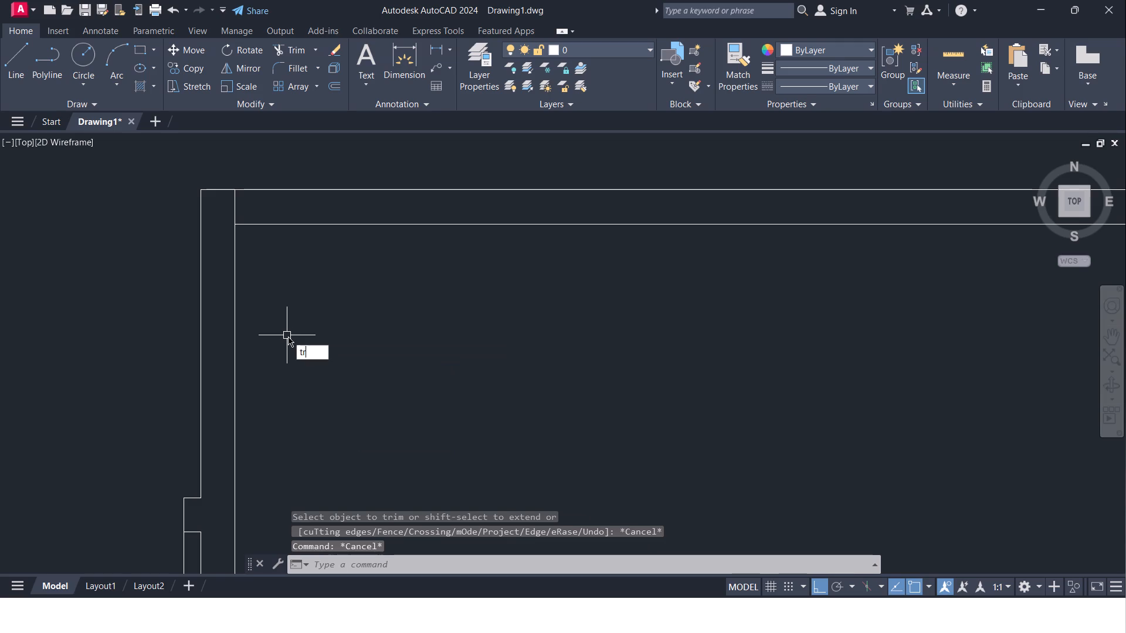
{"action": "key", "text": "Return"}
{"action": "key", "text": "Return"}
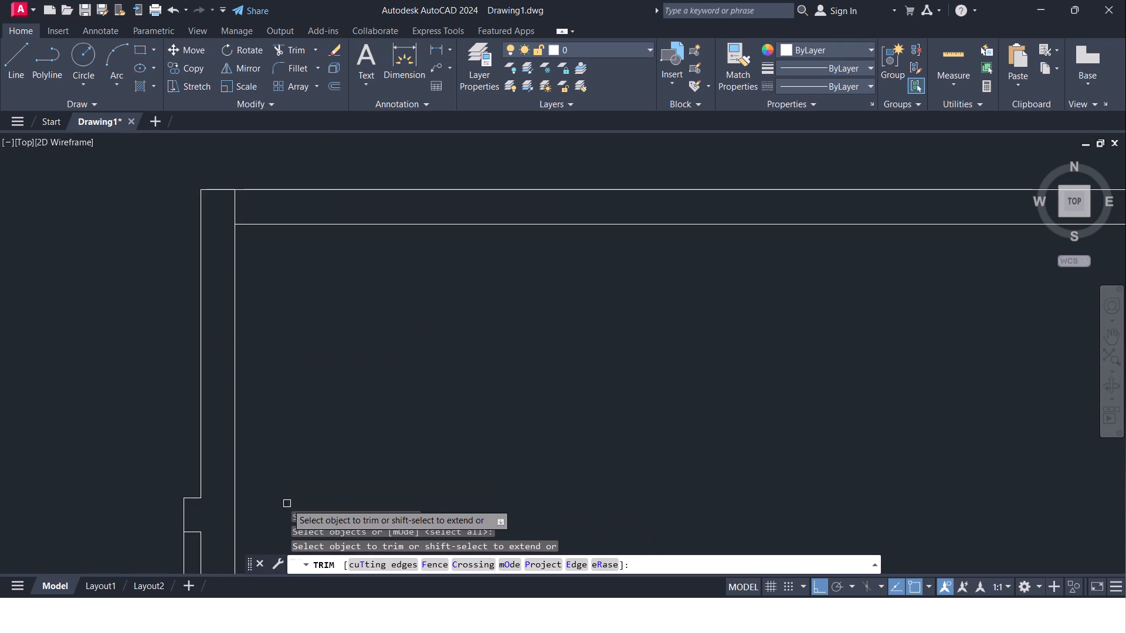
{"action": "left_click", "coordinate": [237, 213]}
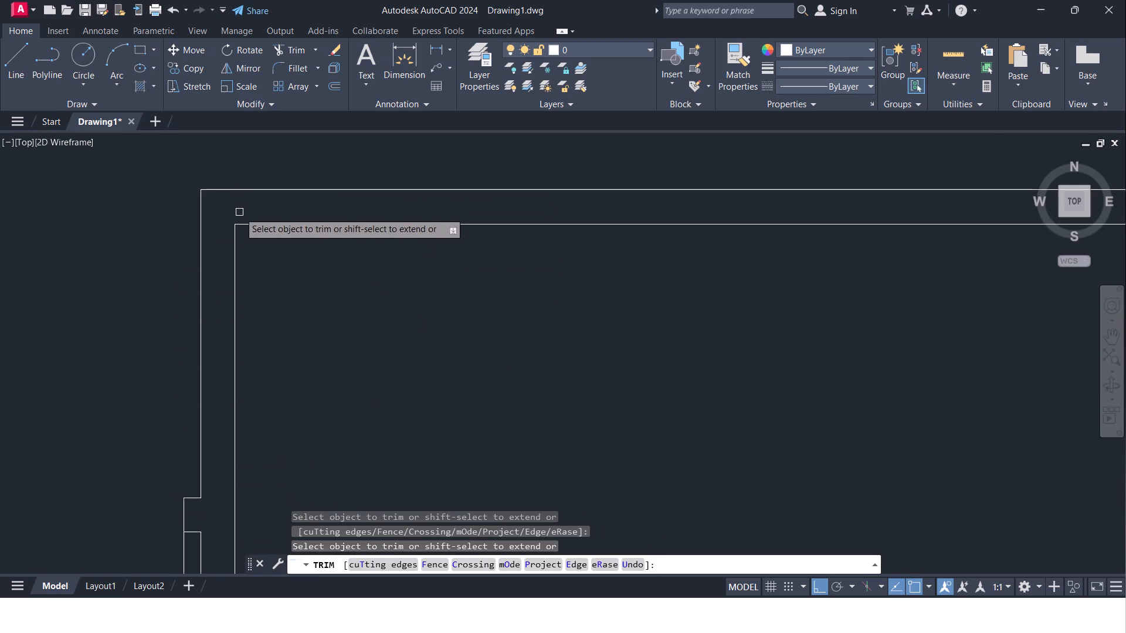
{"action": "scroll", "coordinate": [247, 218], "scroll_direction": "down", "scroll_amount": 4}
{"action": "middle_click", "coordinate": [376, 317]}
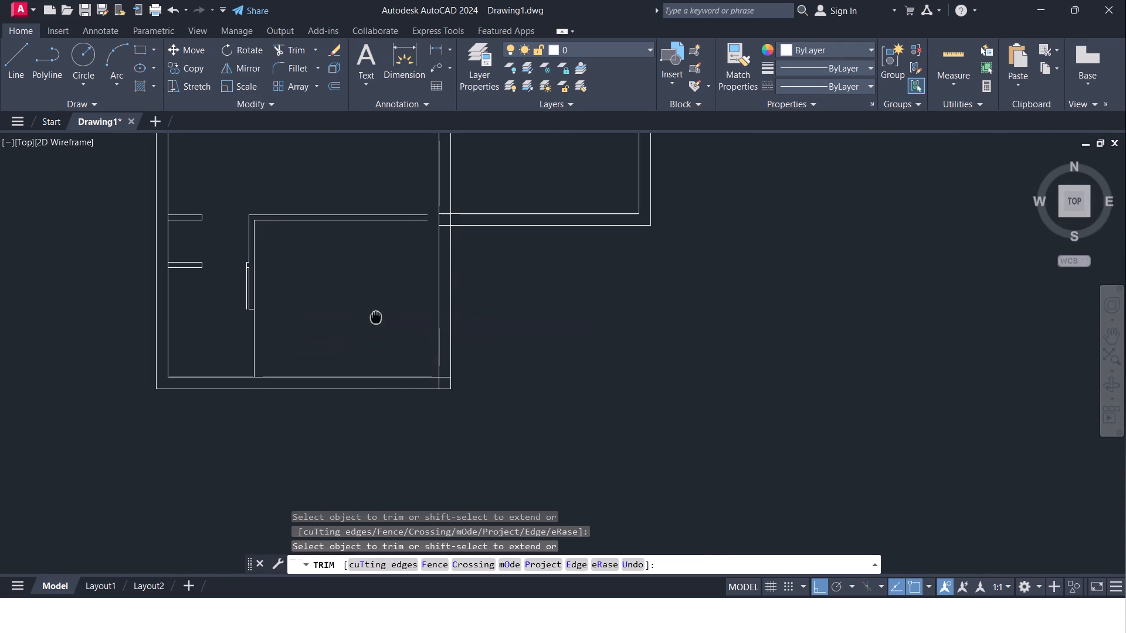
{"action": "scroll", "coordinate": [158, 262], "scroll_direction": "up", "scroll_amount": 4}
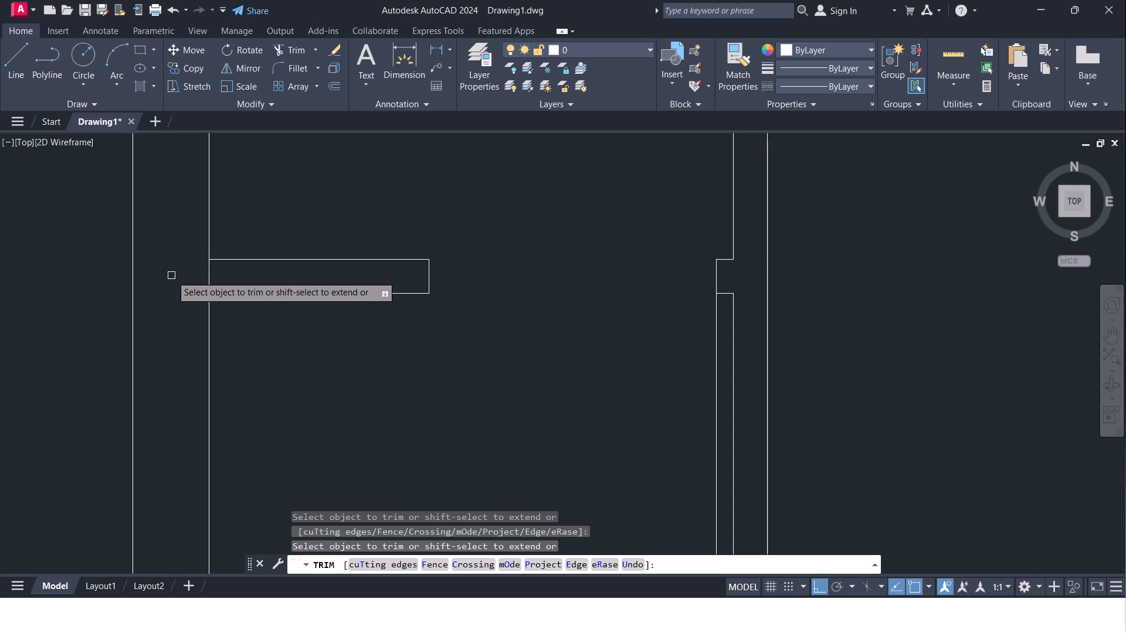
{"action": "middle_click_drag", "start_coordinate": [304, 372], "coordinate": [167, 345]}
{"action": "scroll", "coordinate": [167, 345], "scroll_direction": "down", "scroll_amount": 2}
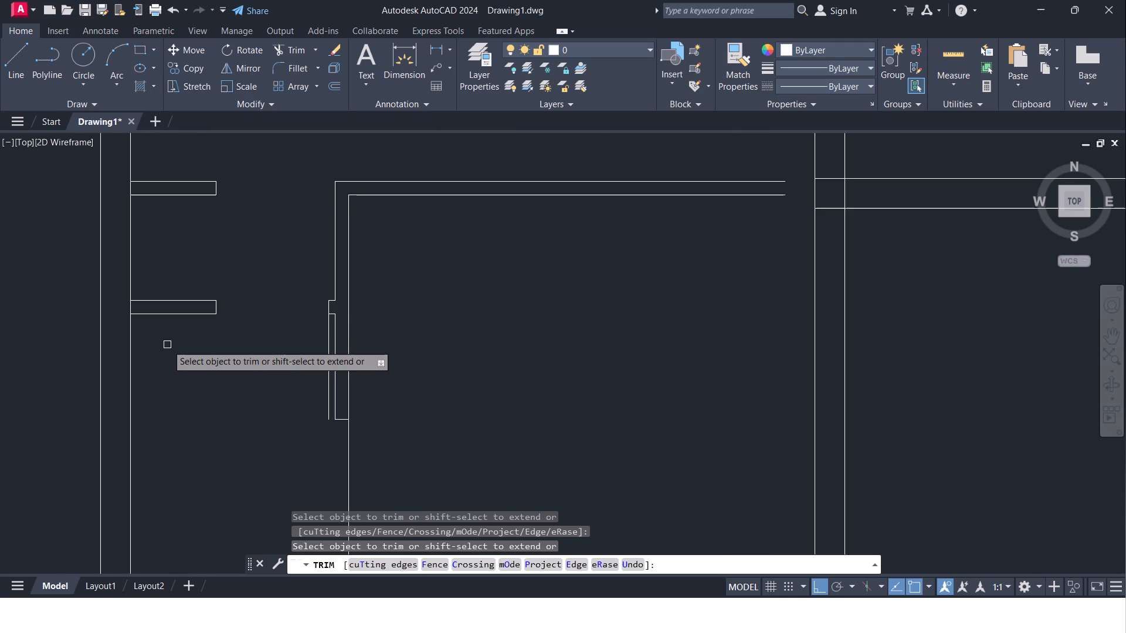
{"action": "key", "text": "Escape"}
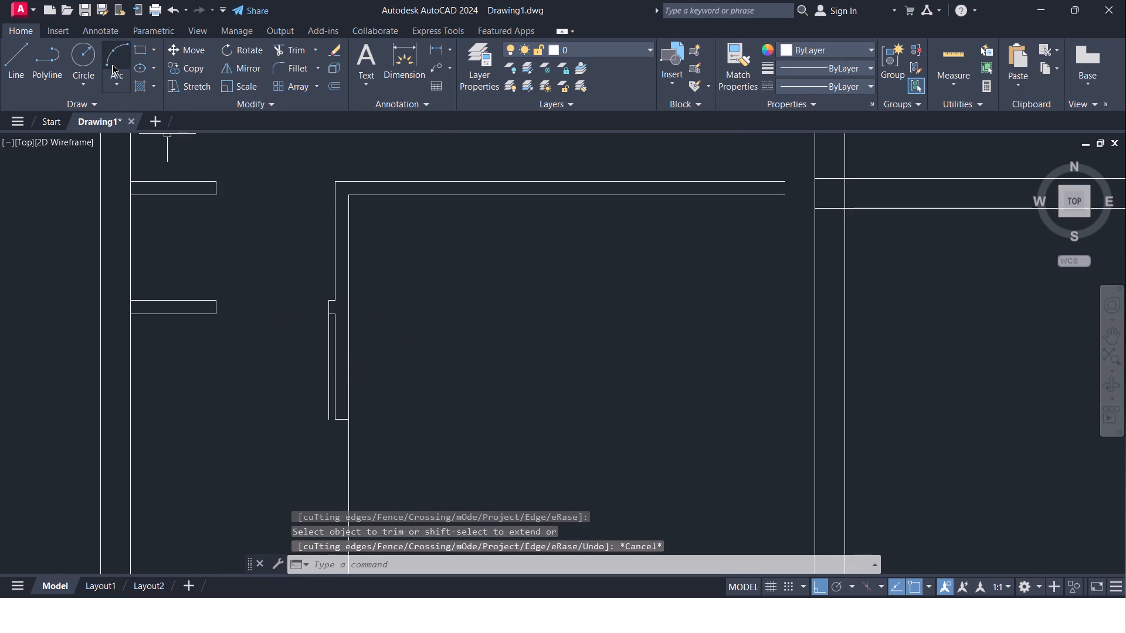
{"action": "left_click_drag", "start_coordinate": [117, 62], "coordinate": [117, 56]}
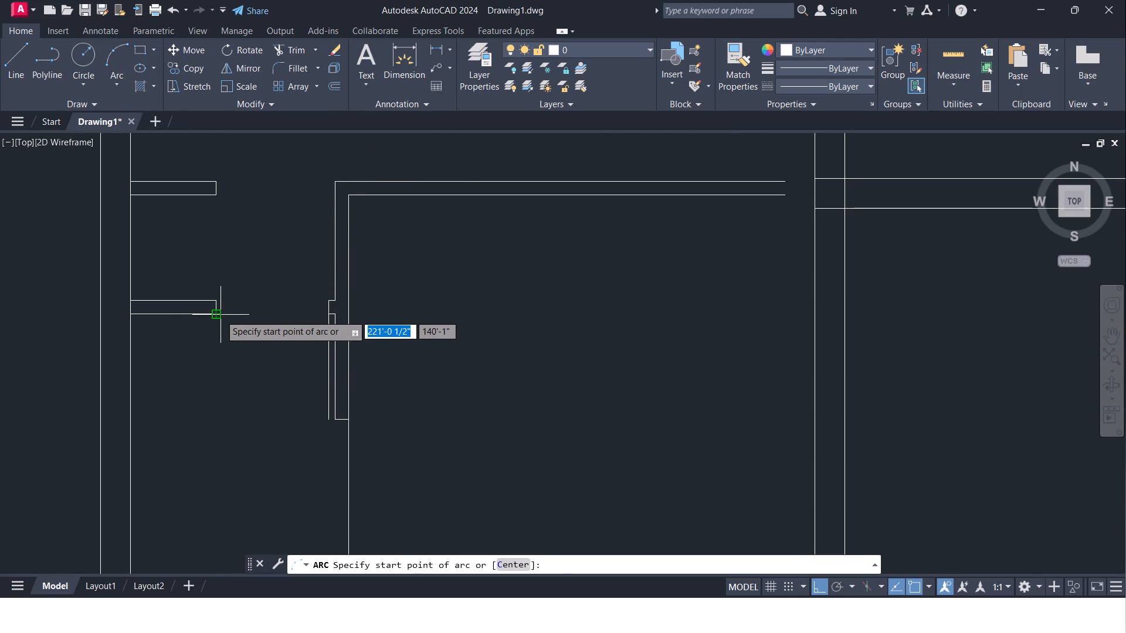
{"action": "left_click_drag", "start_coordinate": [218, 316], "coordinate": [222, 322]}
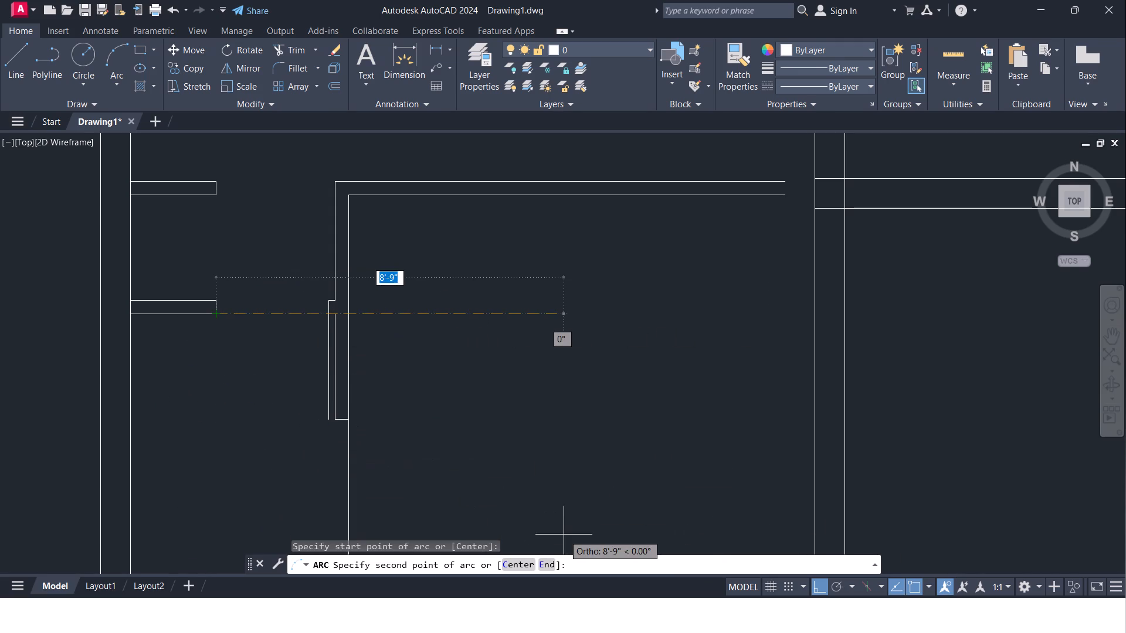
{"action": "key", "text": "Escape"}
Draw the door swing with a Start, End, Direction arc from the lower stub's bottom corner to the door leaf's free end.
{"action": "left_click", "coordinate": [111, 72]}
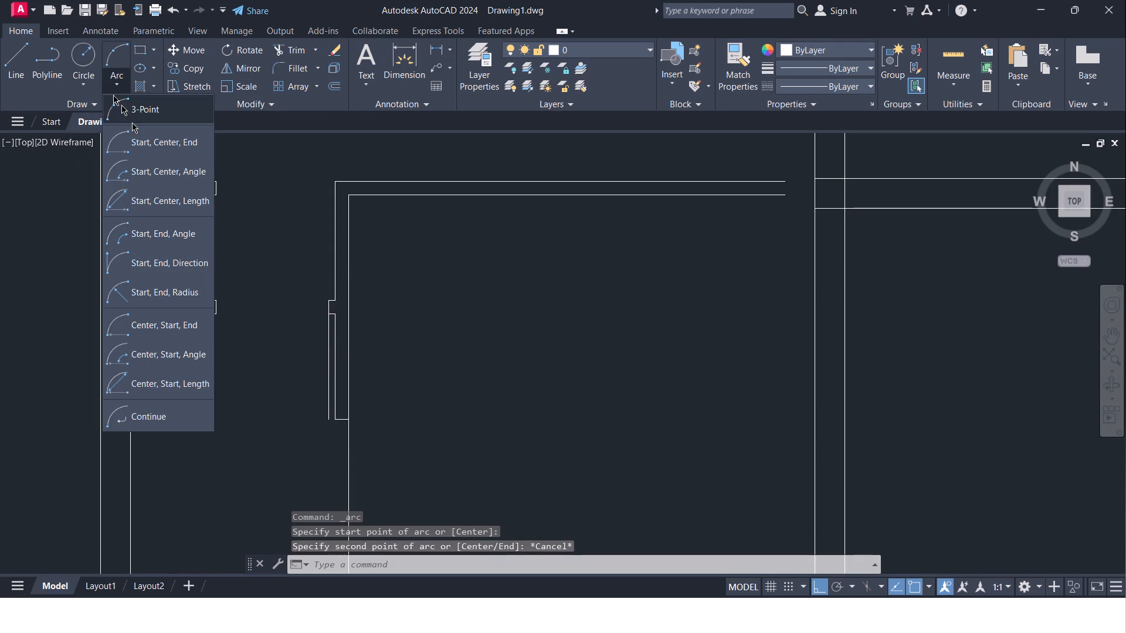
{"action": "left_click", "coordinate": [167, 261]}
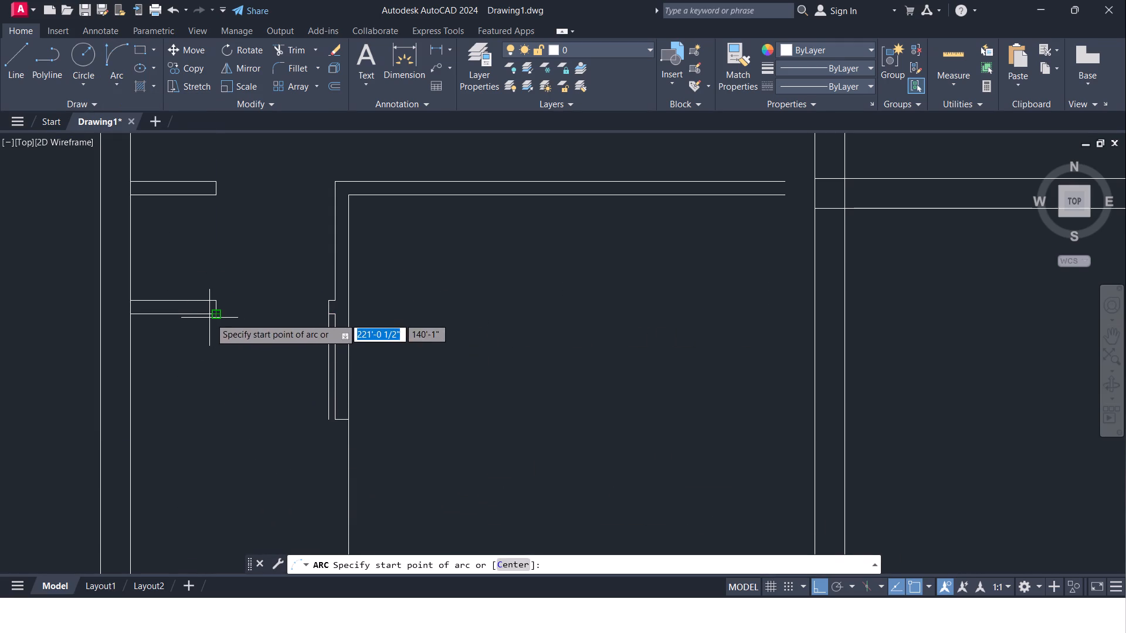
{"action": "left_click", "coordinate": [214, 316]}
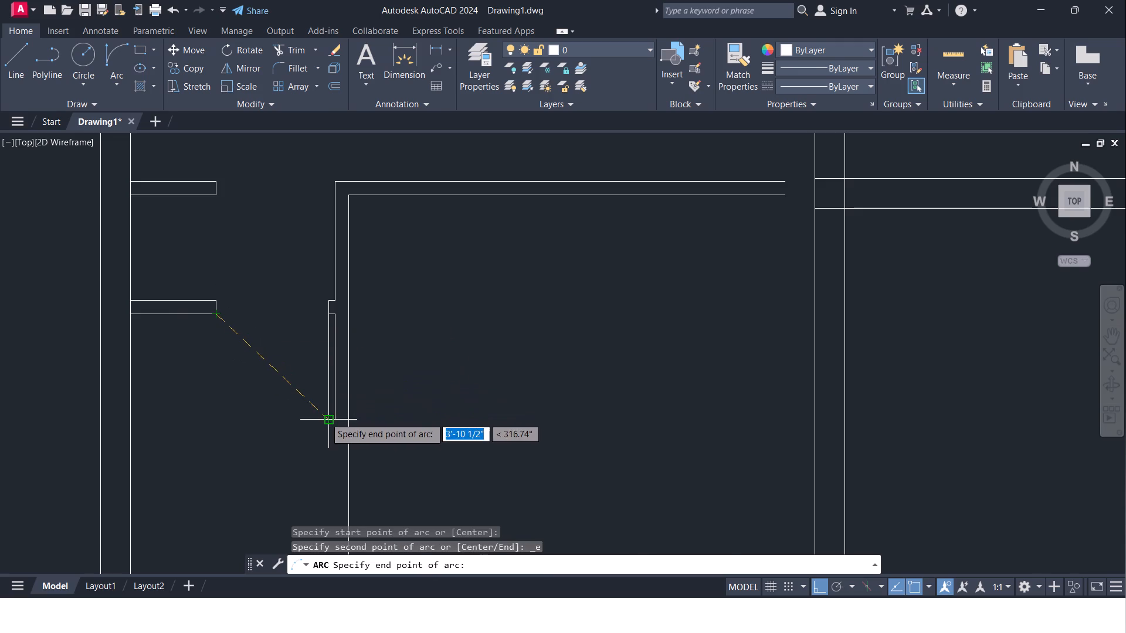
{"action": "left_click", "coordinate": [325, 417]}
{"action": "left_click", "coordinate": [211, 440]}
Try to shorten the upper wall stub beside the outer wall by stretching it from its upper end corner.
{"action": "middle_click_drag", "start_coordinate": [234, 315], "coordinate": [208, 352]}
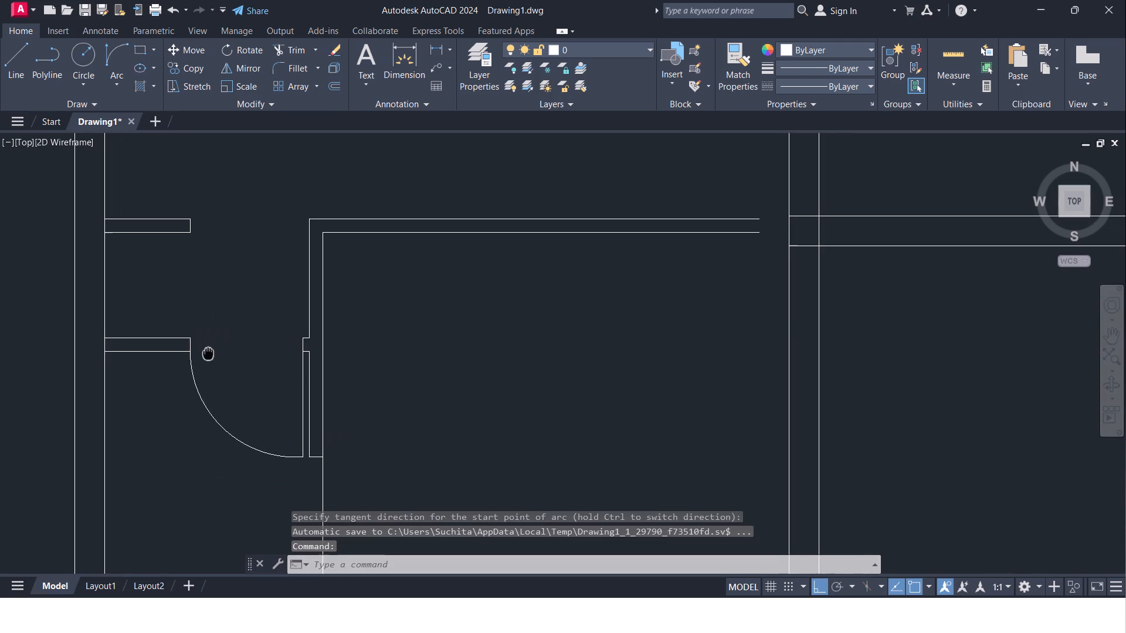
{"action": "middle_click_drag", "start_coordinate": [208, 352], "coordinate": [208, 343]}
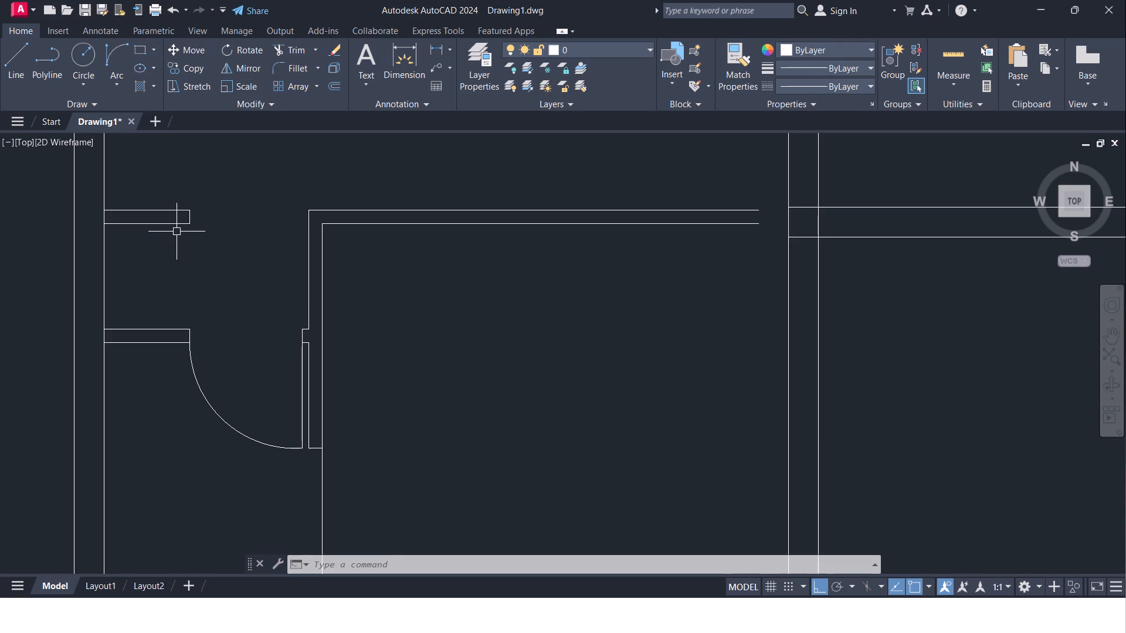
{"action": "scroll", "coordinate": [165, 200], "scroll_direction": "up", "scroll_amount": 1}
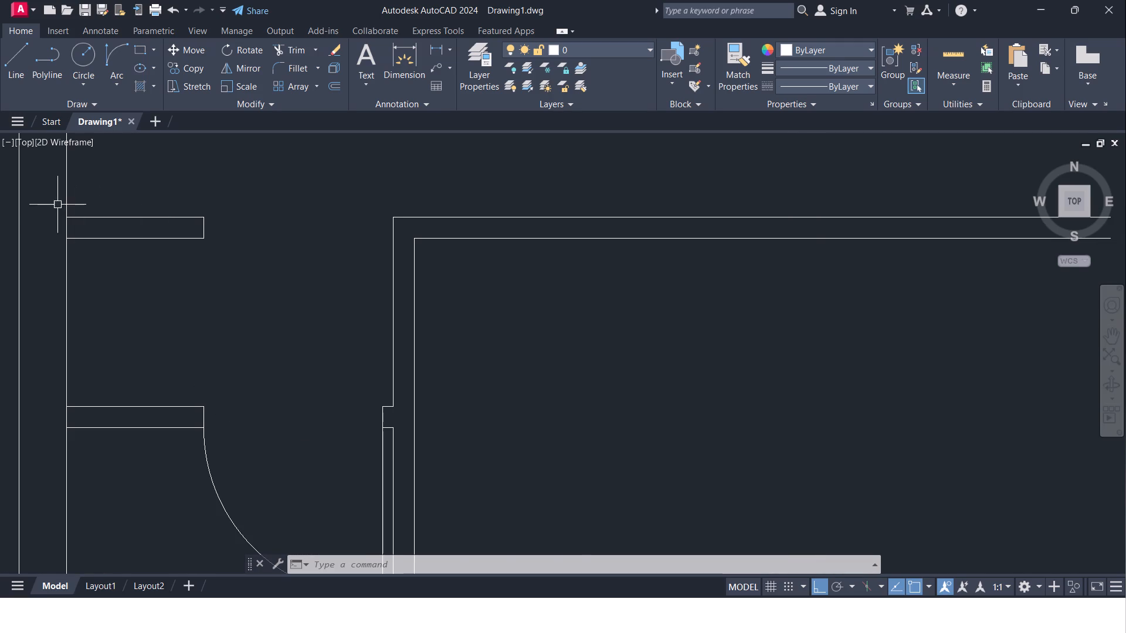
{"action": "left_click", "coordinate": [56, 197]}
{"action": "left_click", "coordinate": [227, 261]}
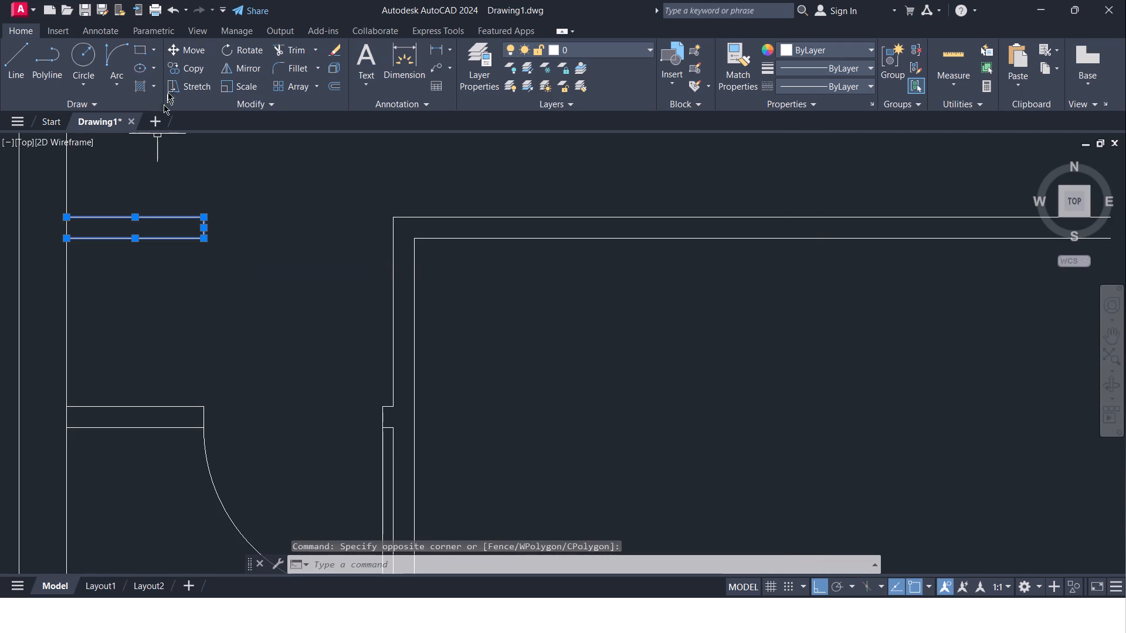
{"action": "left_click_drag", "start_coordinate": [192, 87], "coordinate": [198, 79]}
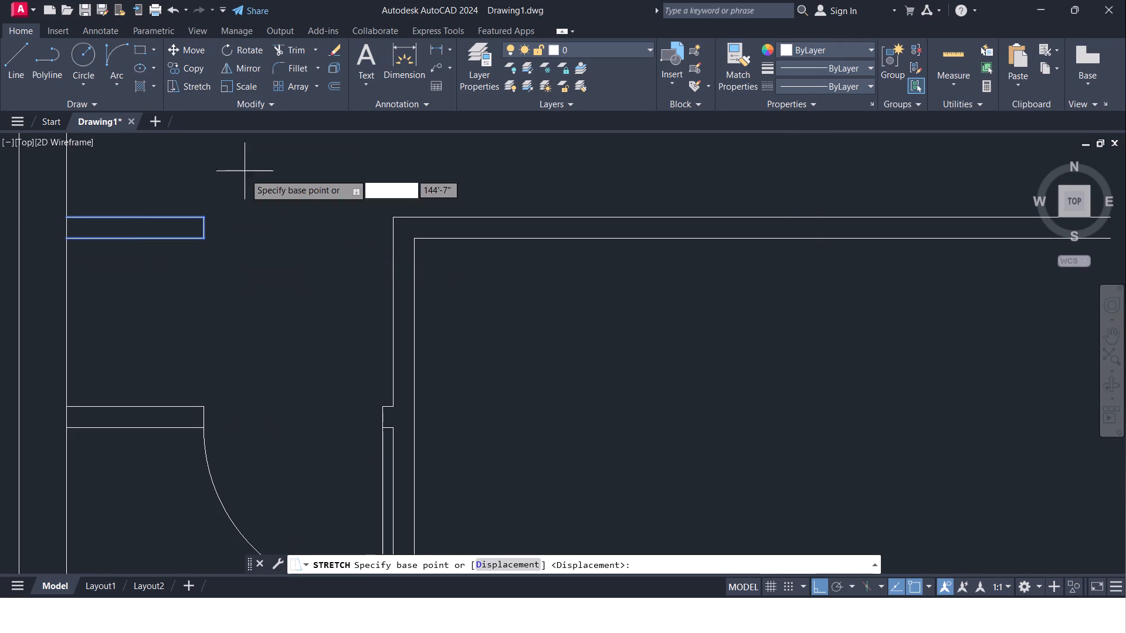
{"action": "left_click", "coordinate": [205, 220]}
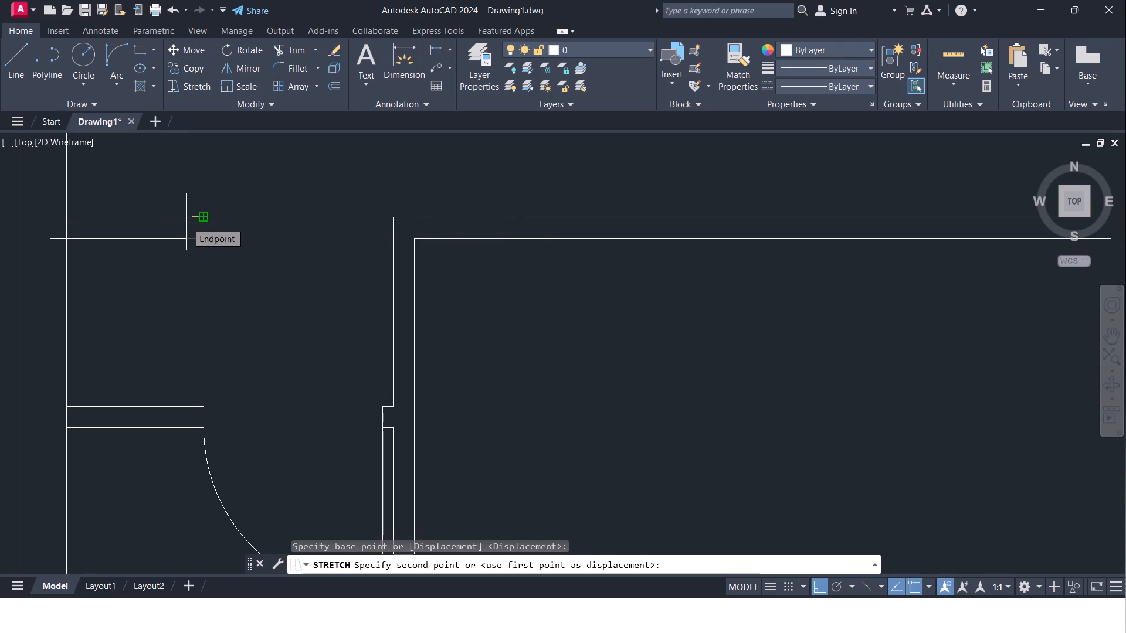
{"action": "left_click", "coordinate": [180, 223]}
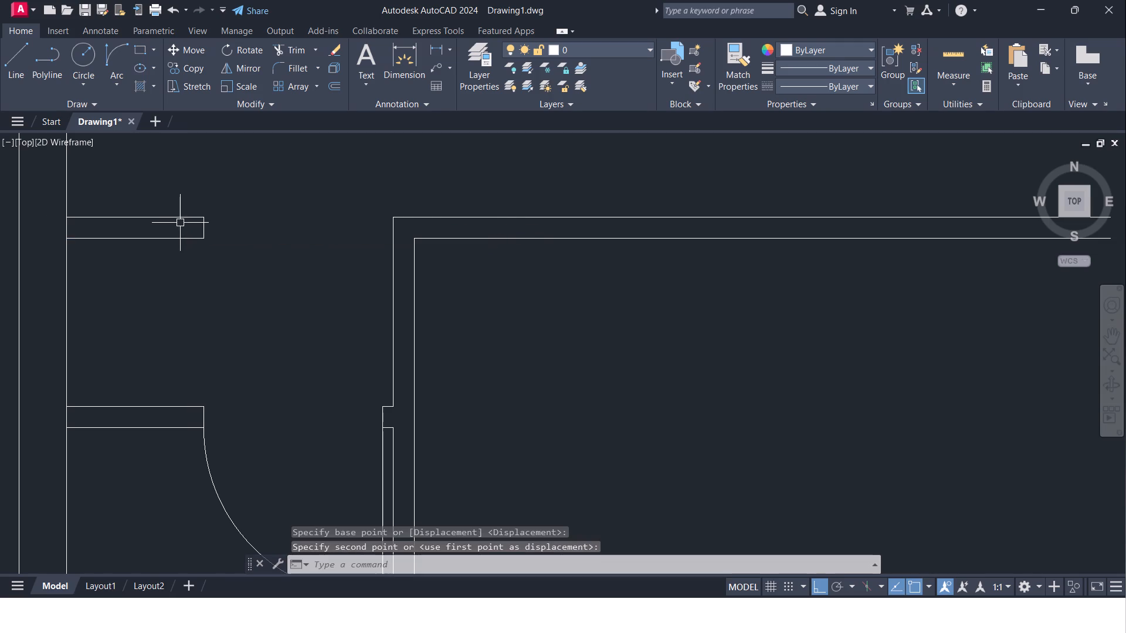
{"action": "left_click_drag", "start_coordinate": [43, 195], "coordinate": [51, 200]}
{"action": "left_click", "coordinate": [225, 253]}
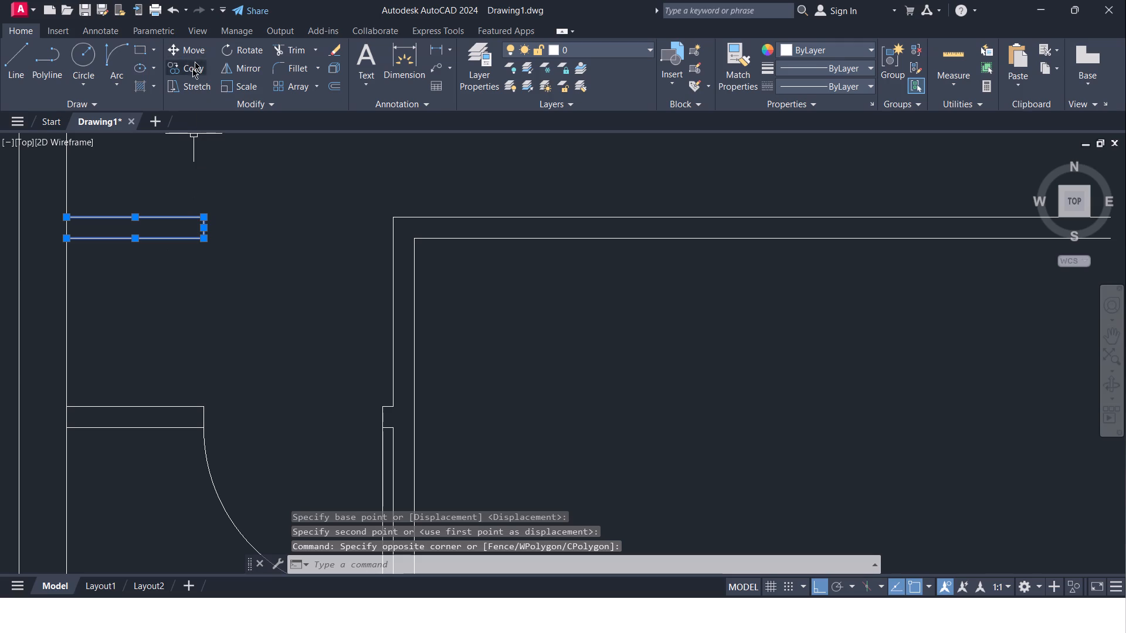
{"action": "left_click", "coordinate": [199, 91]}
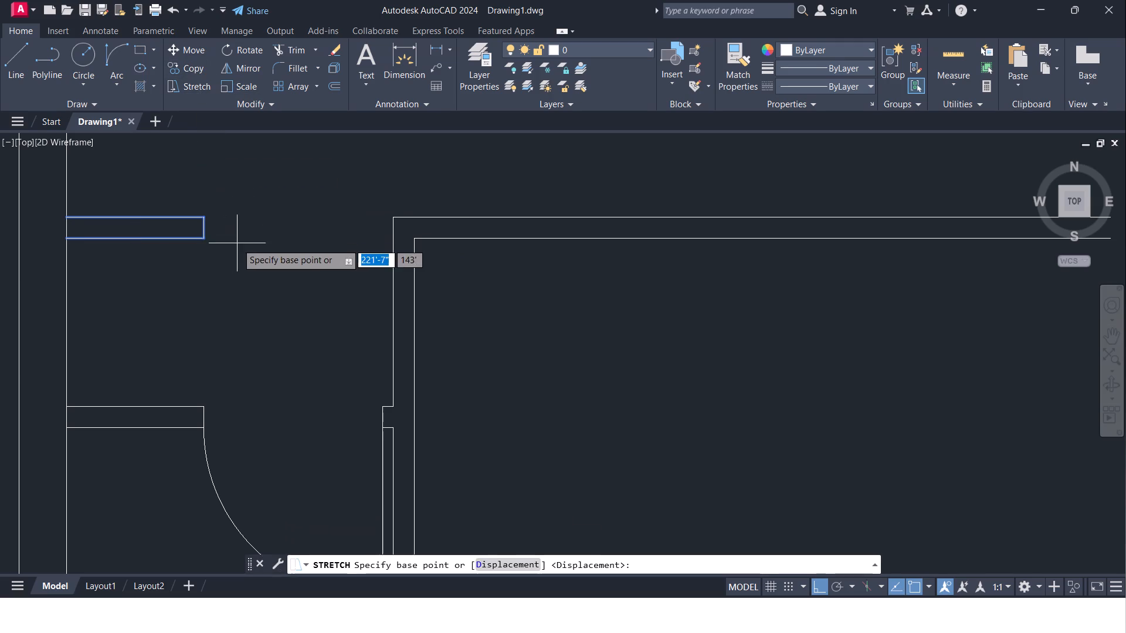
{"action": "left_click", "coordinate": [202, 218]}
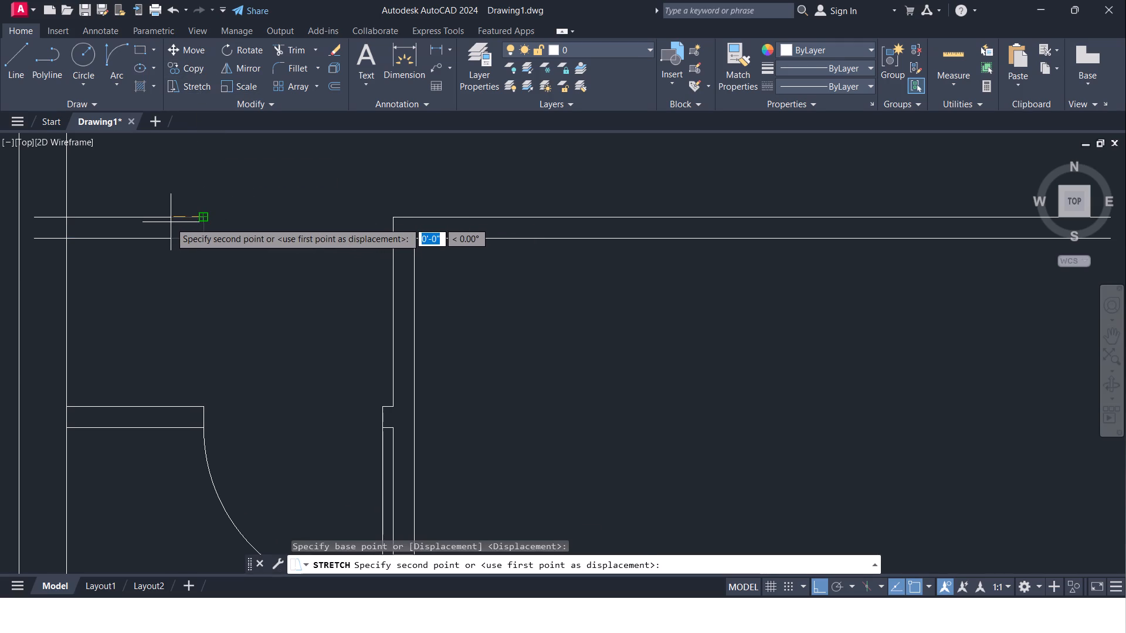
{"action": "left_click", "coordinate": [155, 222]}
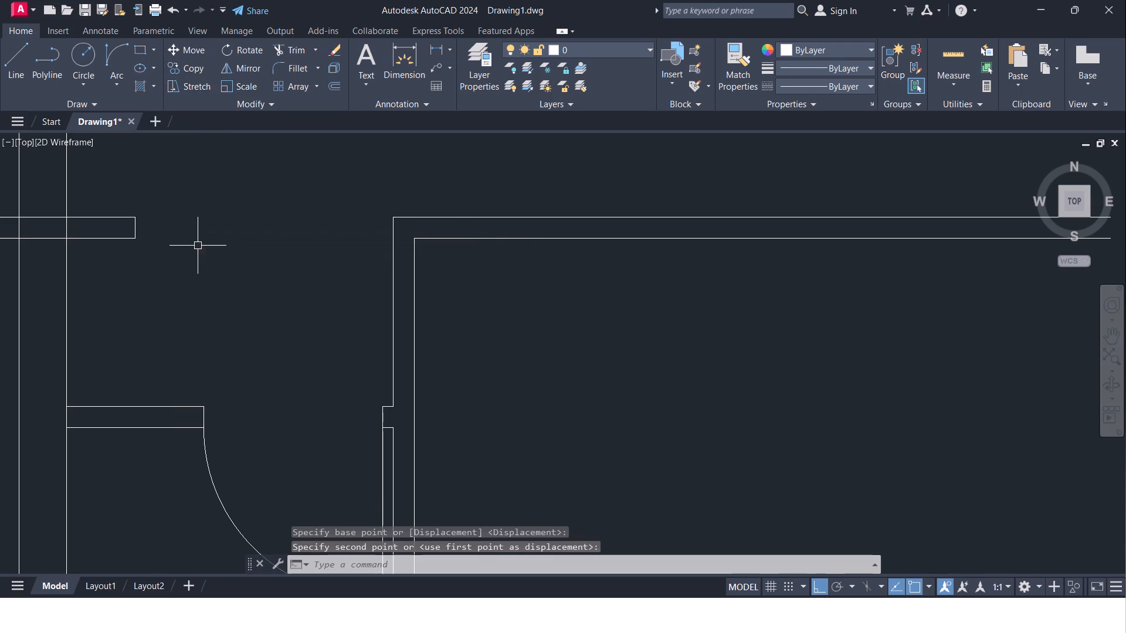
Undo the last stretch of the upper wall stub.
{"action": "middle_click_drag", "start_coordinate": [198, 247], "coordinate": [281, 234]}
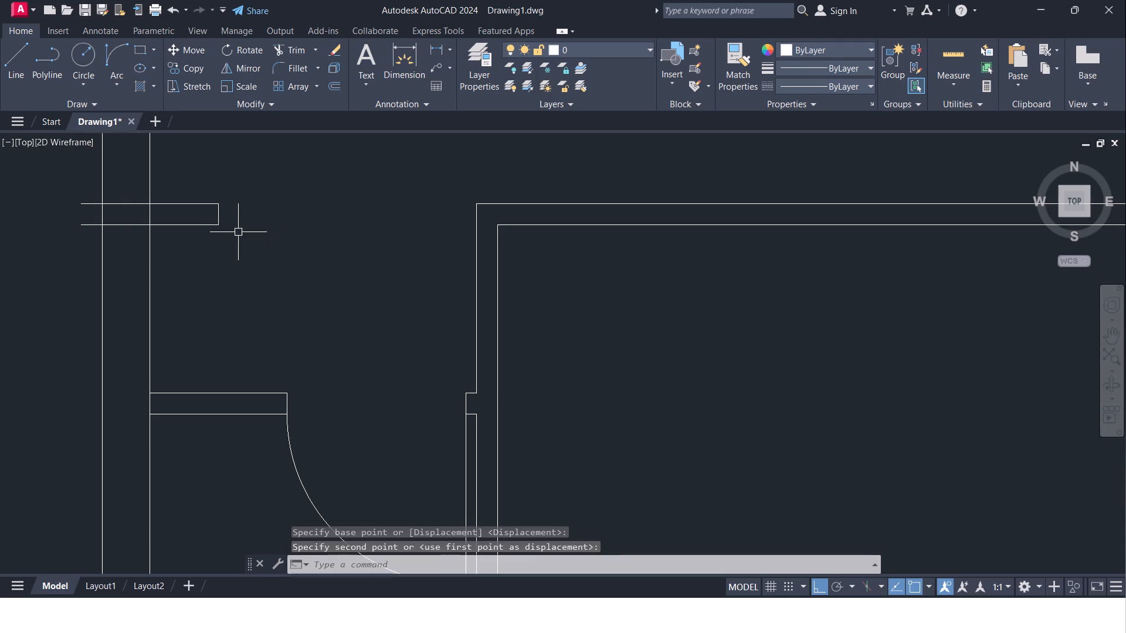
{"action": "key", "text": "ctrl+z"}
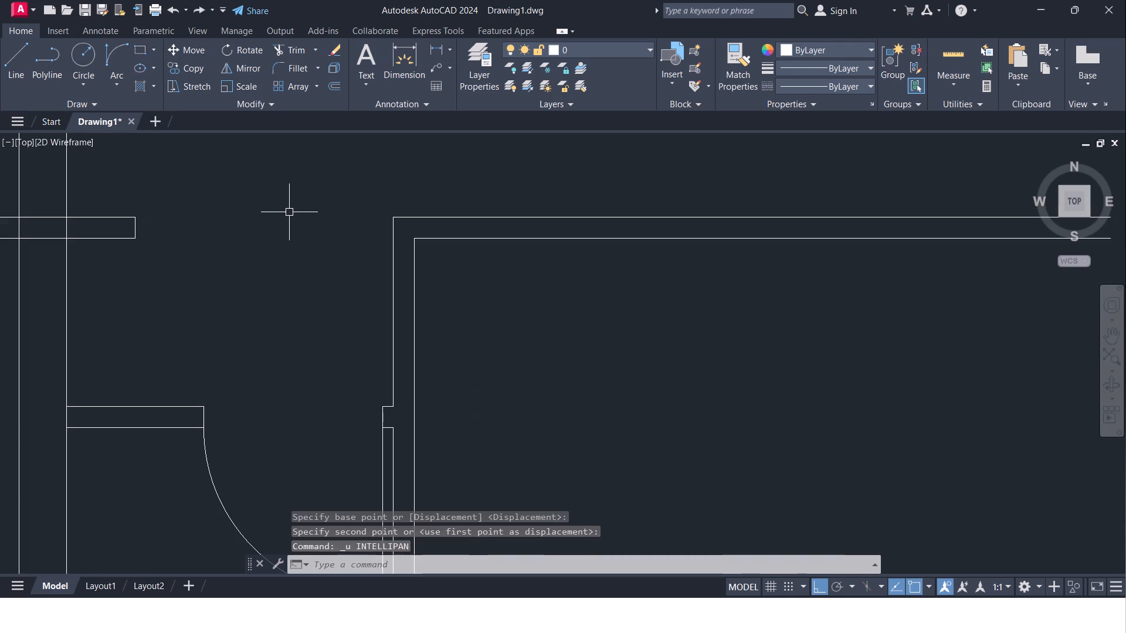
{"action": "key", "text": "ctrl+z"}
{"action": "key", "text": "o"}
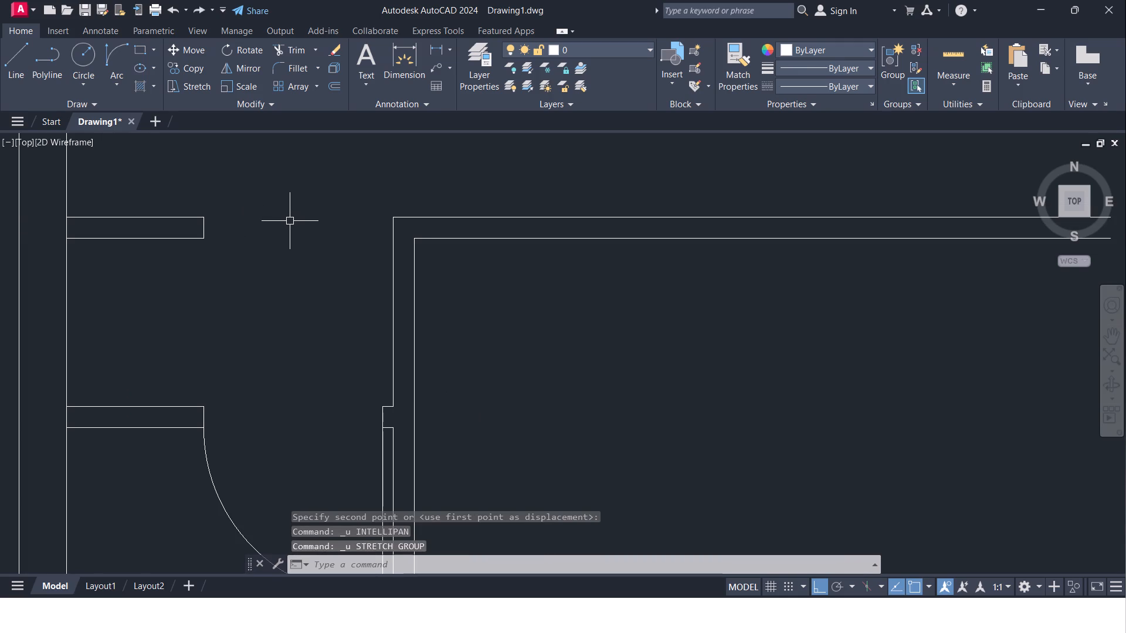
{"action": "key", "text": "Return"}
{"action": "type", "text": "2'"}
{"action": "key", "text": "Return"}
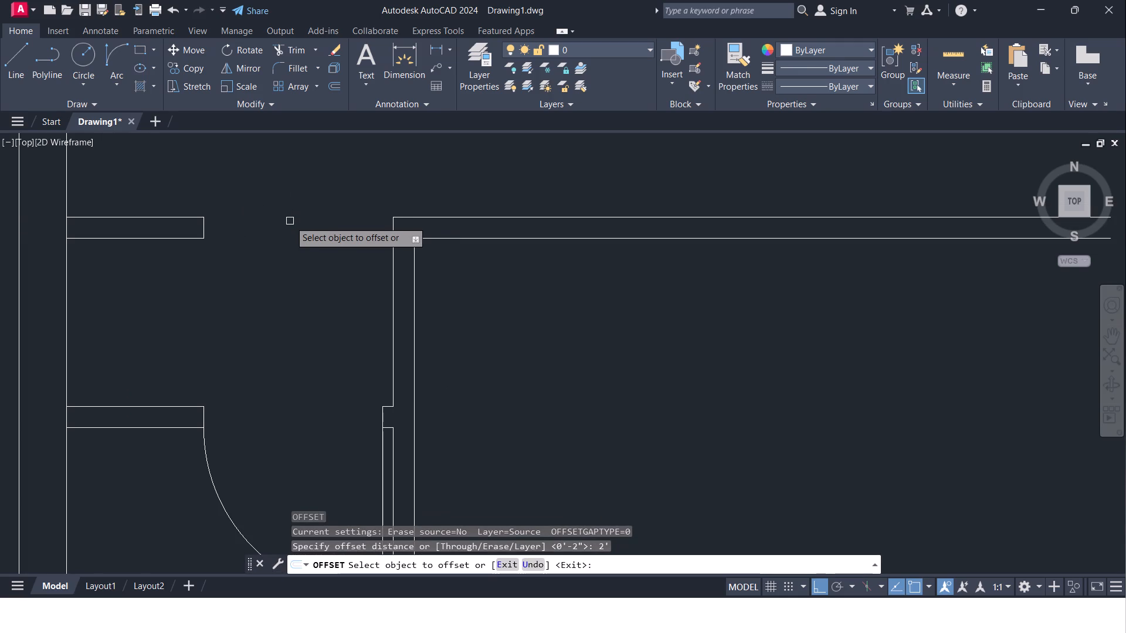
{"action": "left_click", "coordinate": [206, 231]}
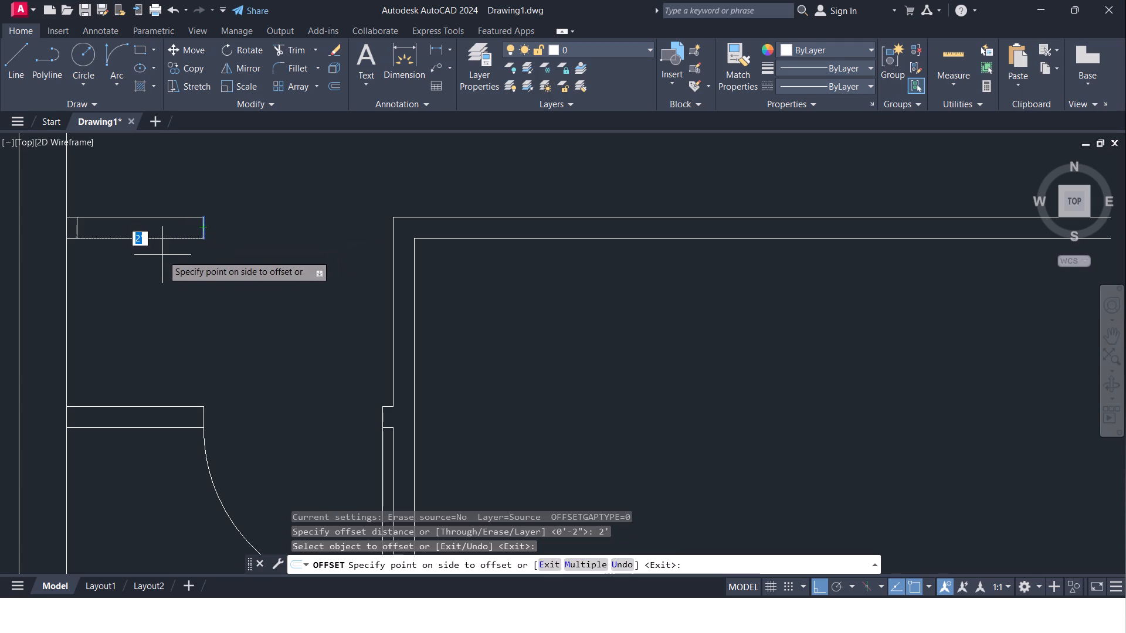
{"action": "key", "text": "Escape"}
Offset the upper wall stub's end line 9" inward along the stub, toward the outer wall.
{"action": "key", "text": "o"}
{"action": "key", "text": "Return"}
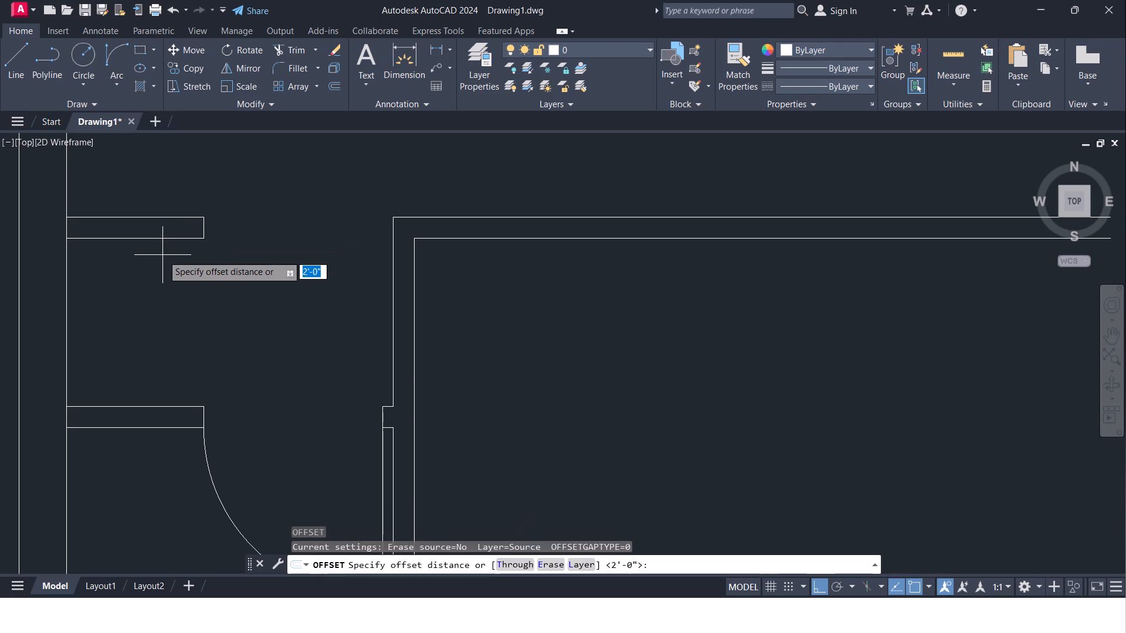
{"action": "type", "text": "9\""}
{"action": "key", "text": "Return"}
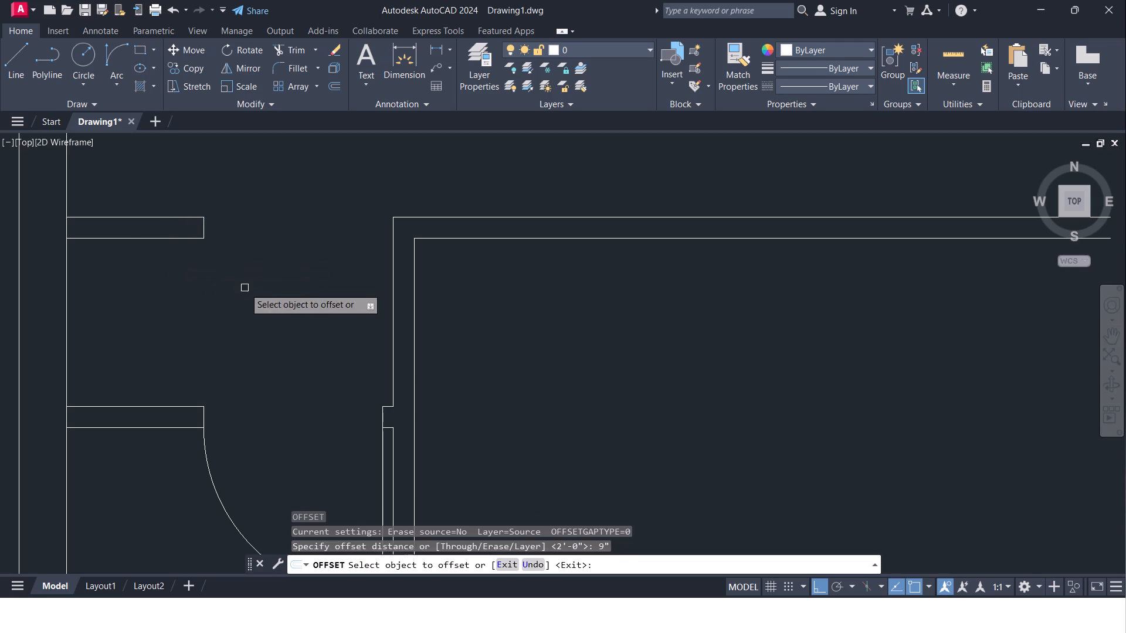
{"action": "left_click", "coordinate": [206, 228]}
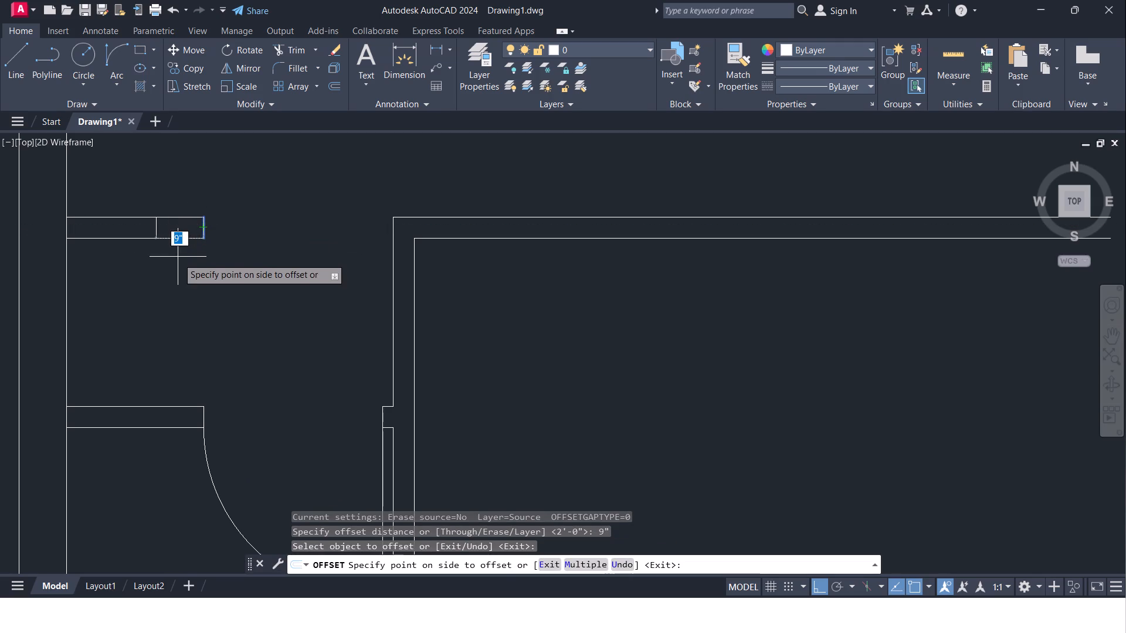
{"action": "left_click", "coordinate": [168, 269]}
{"action": "key", "text": "Escape"}
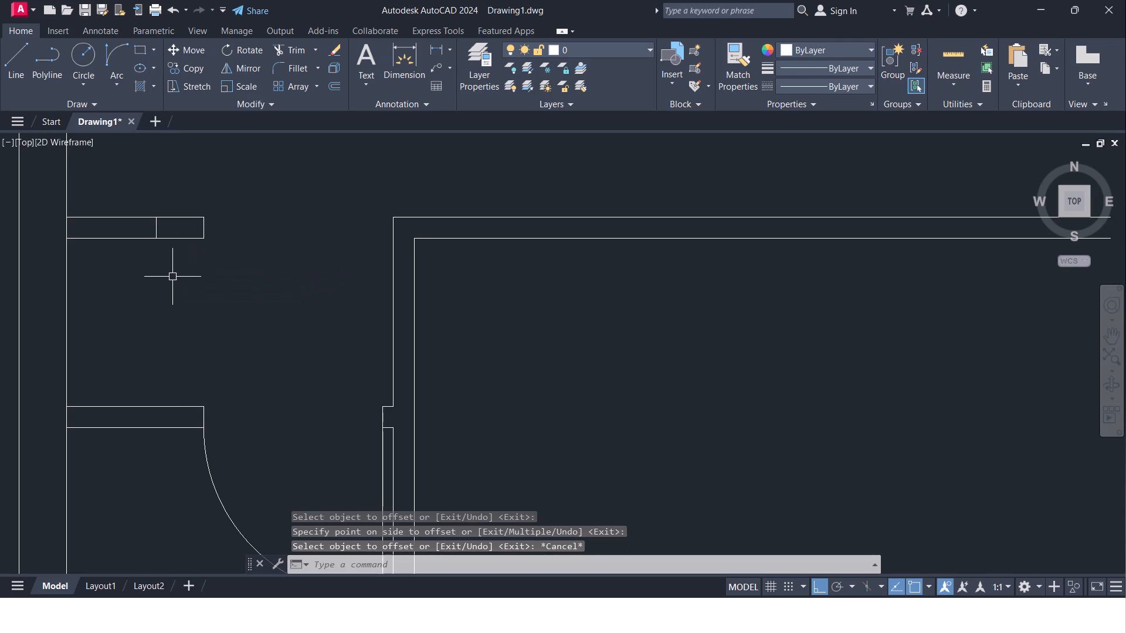
Trim the upper stub's two horizontal lines back to the offset end line and erase the leftover original end line.
{"action": "type", "text": "tr"}
{"action": "key", "text": "Return"}
{"action": "key", "text": "Return"}
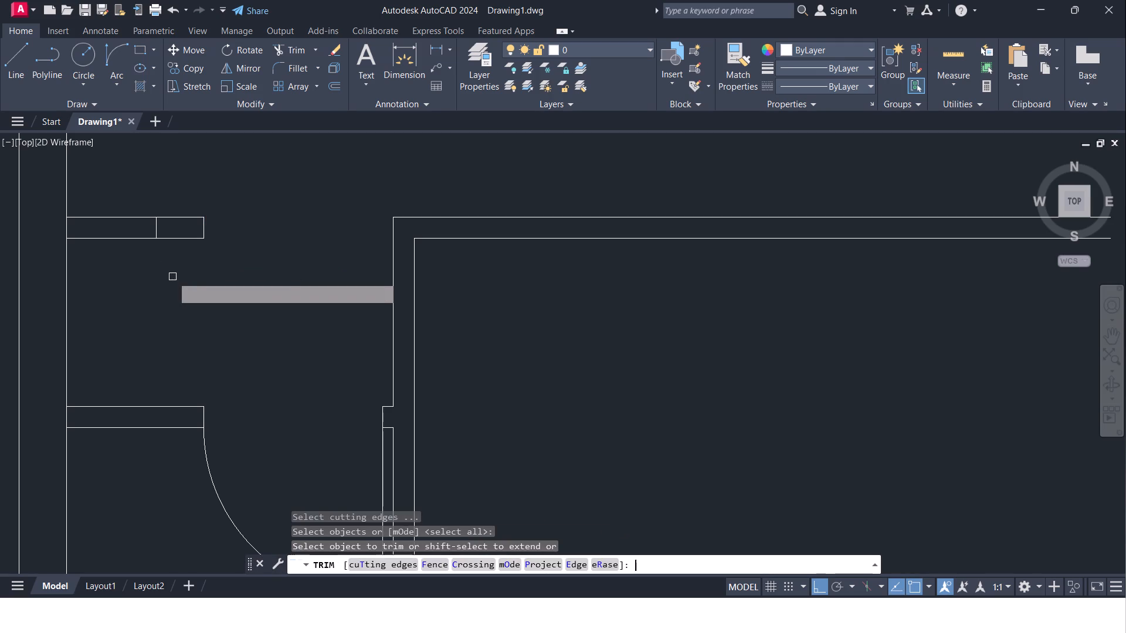
{"action": "left_click", "coordinate": [162, 188]}
{"action": "left_click", "coordinate": [226, 275]}
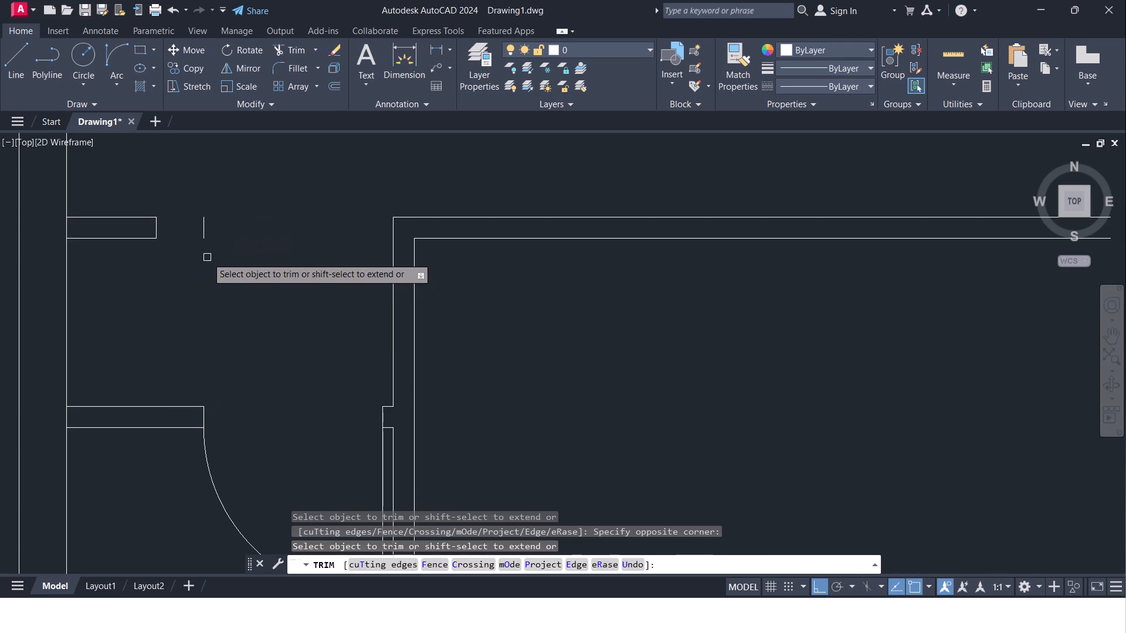
{"action": "key", "text": "Escape"}
{"action": "left_click_drag", "start_coordinate": [202, 232], "coordinate": [206, 239]}
{"action": "key", "text": "Delete"}
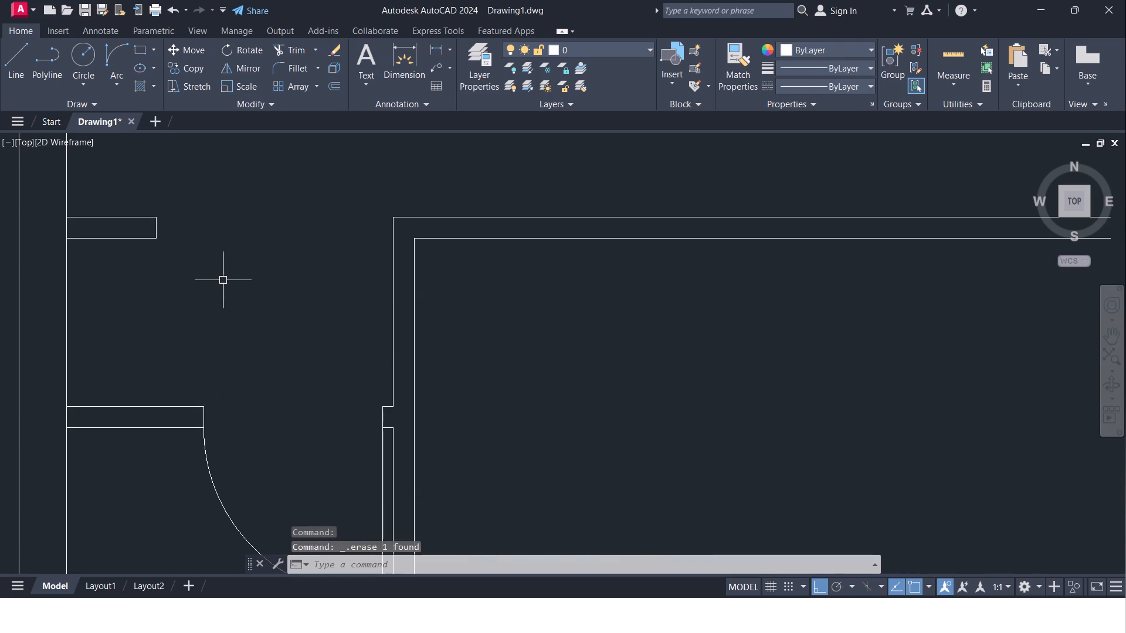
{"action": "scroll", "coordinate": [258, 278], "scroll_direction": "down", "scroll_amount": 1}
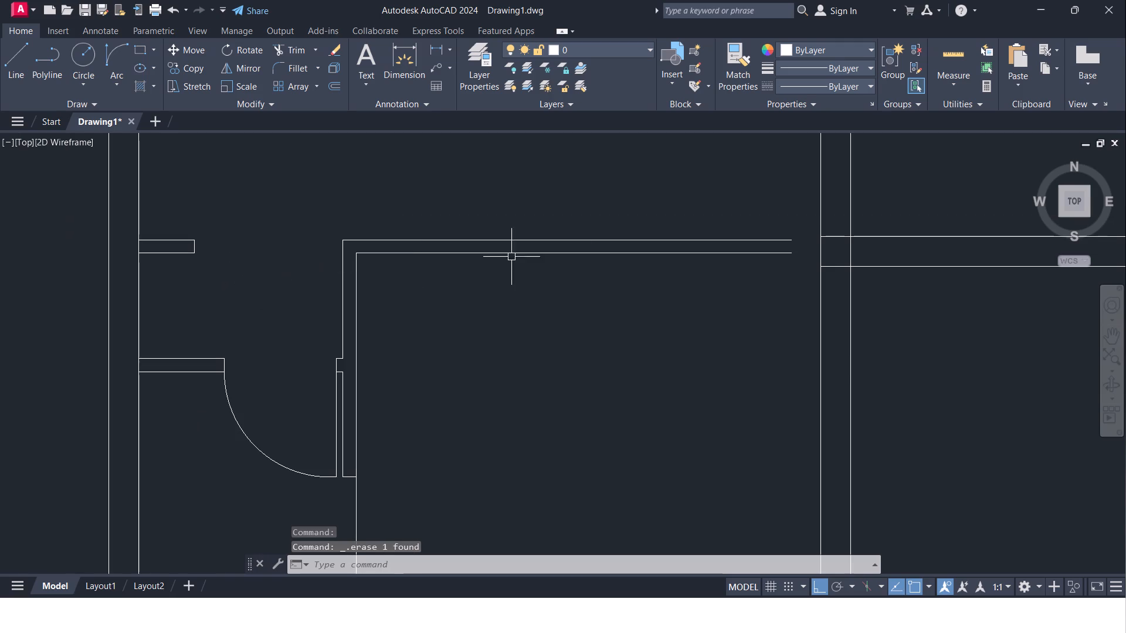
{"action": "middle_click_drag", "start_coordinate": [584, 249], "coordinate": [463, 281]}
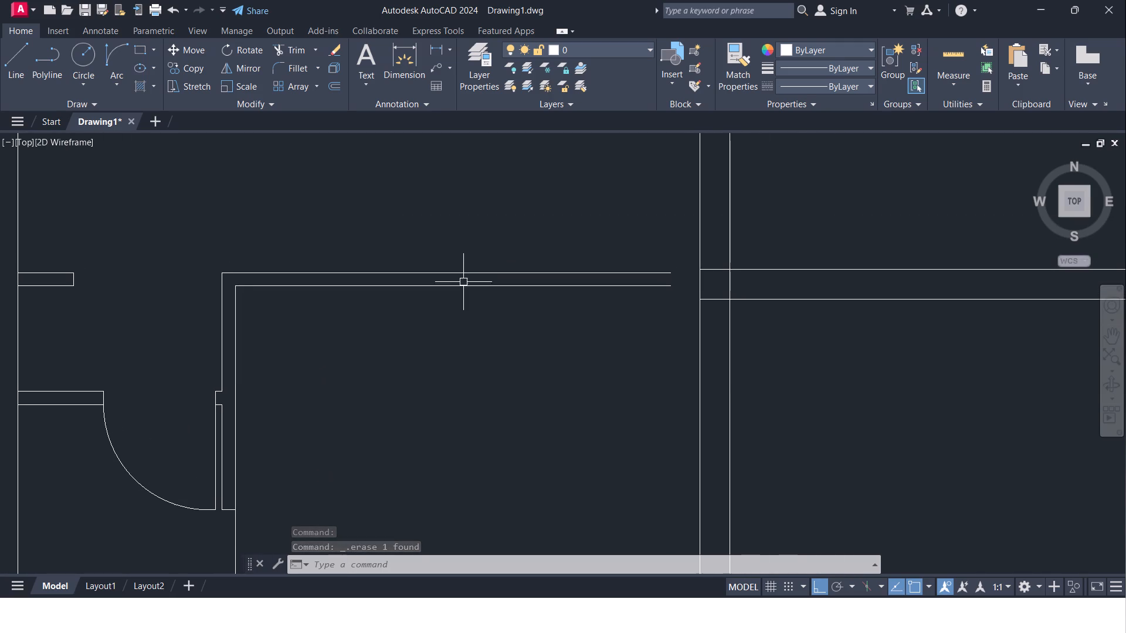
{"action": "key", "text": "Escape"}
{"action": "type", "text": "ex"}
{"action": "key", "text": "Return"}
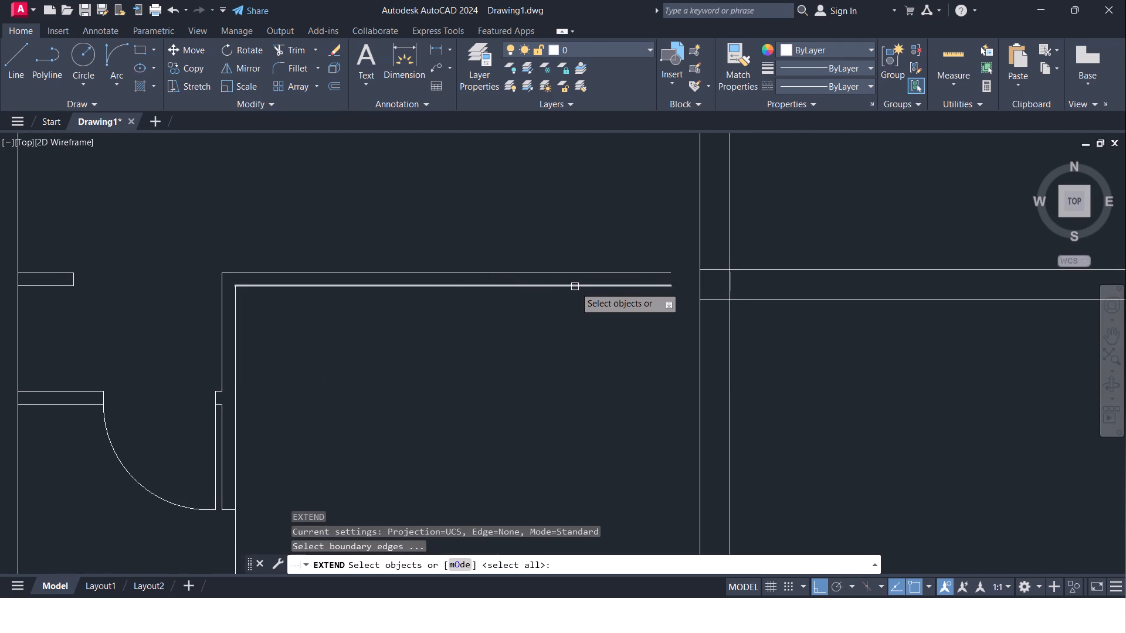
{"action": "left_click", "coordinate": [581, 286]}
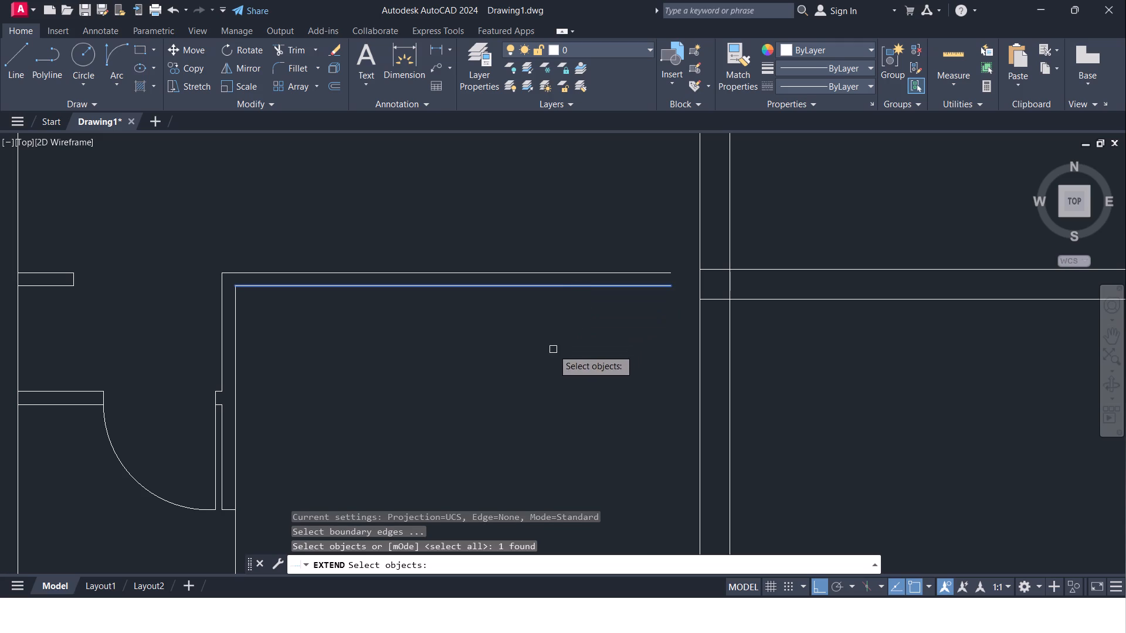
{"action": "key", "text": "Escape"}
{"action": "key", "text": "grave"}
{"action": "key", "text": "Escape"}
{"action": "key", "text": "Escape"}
Extend both lines of the room's upper horizontal wall to the nearest line of the vertical wall on its open side.
{"action": "type", "text": "ex"}
{"action": "key", "text": "Return"}
{"action": "key", "text": "Return"}
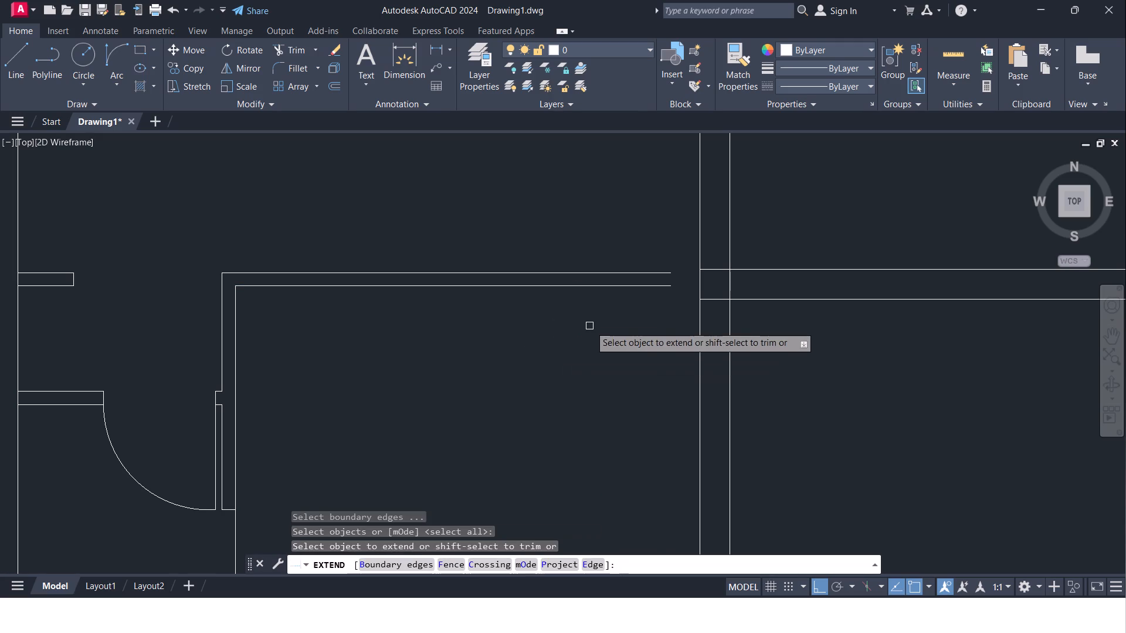
{"action": "left_click", "coordinate": [617, 290]}
{"action": "left_click", "coordinate": [620, 273]}
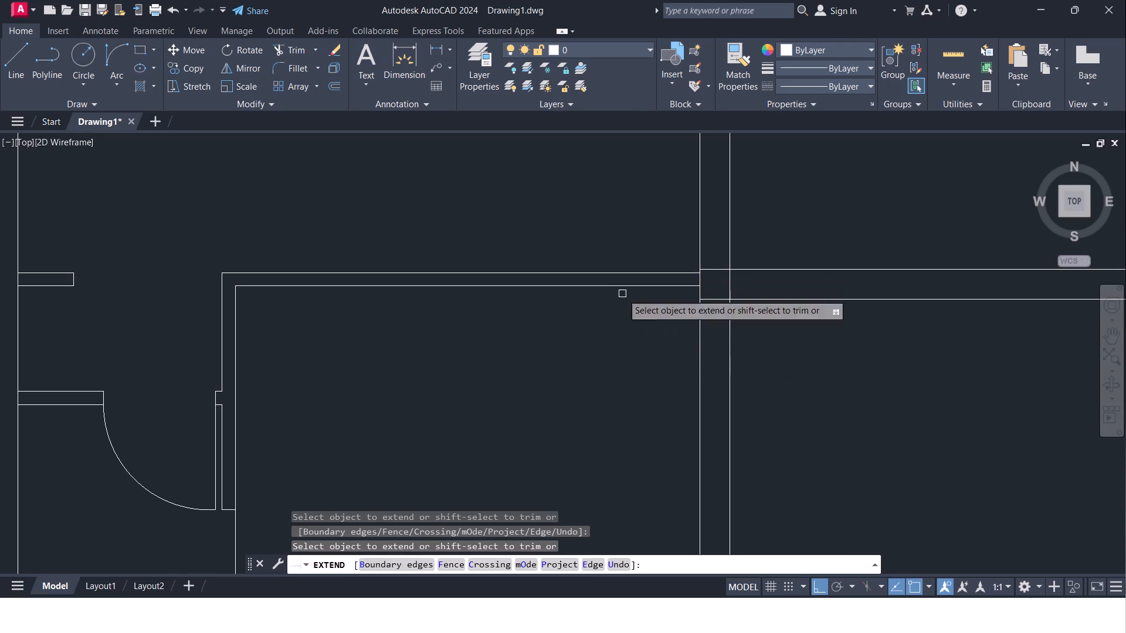
{"action": "middle_click_drag", "start_coordinate": [620, 340], "coordinate": [585, 349]}
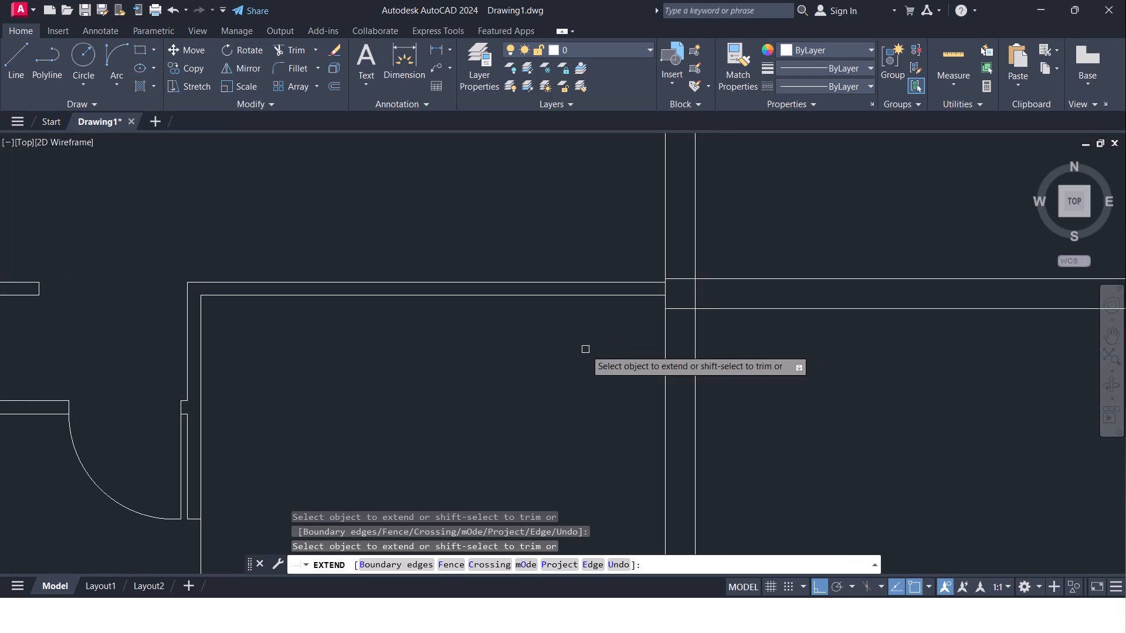
Offset the near line of the vertical wall 2" into the room bounded by the upper horizontal wall.
{"action": "key", "text": "Escape"}
{"action": "scroll", "coordinate": [633, 317], "scroll_direction": "down", "scroll_amount": 2}
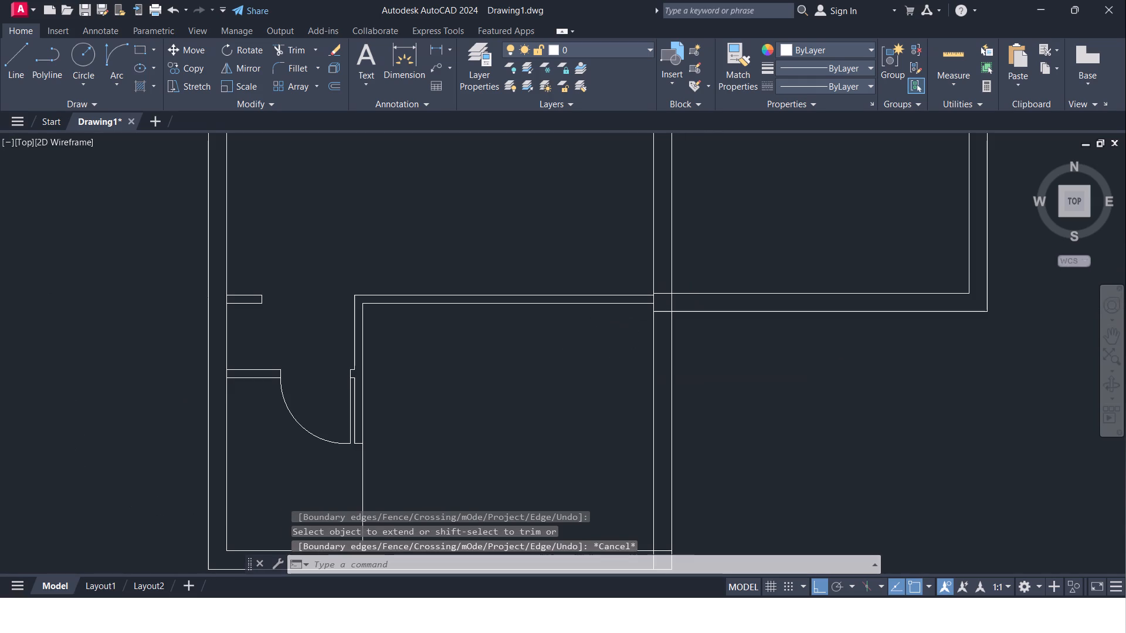
{"action": "middle_click_drag", "start_coordinate": [633, 317], "coordinate": [578, 317]}
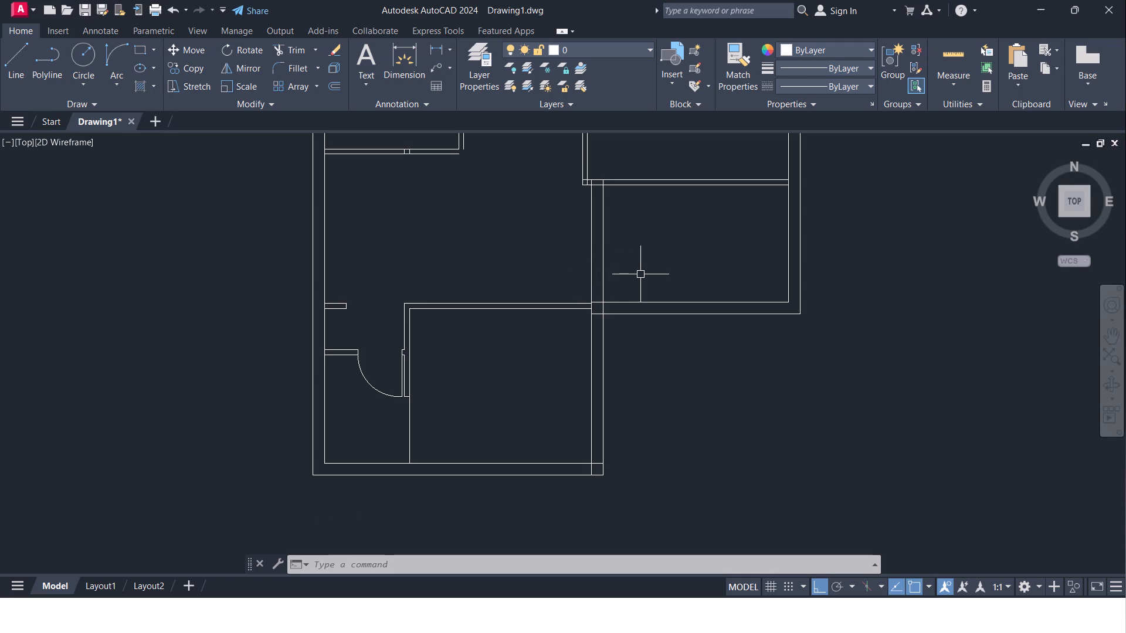
{"action": "middle_click_drag", "start_coordinate": [644, 284], "coordinate": [642, 316]}
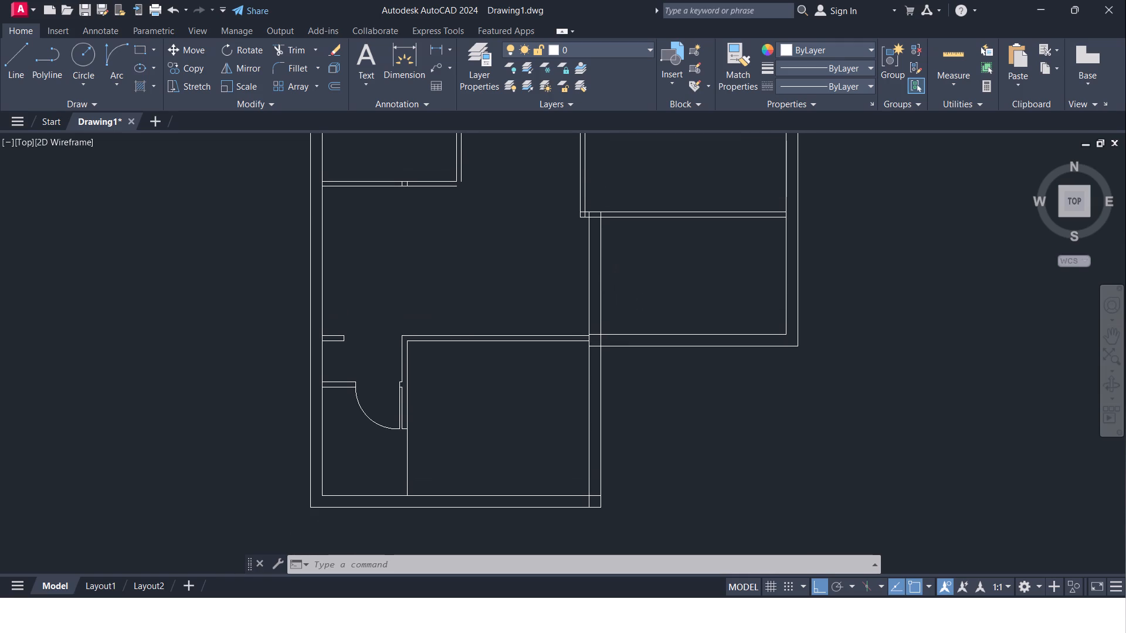
{"action": "middle_click_drag", "start_coordinate": [629, 310], "coordinate": [610, 312]}
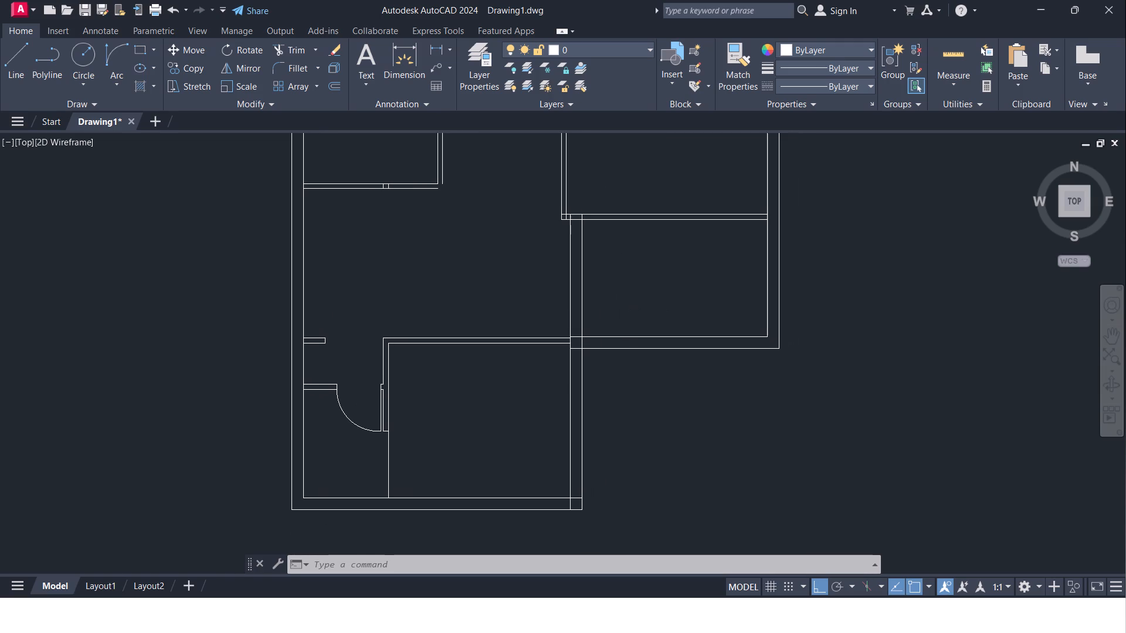
{"action": "key", "text": "Escape"}
{"action": "scroll", "coordinate": [528, 326], "scroll_direction": "up", "scroll_amount": 1}
{"action": "middle_click_drag", "start_coordinate": [528, 326], "coordinate": [455, 314]}
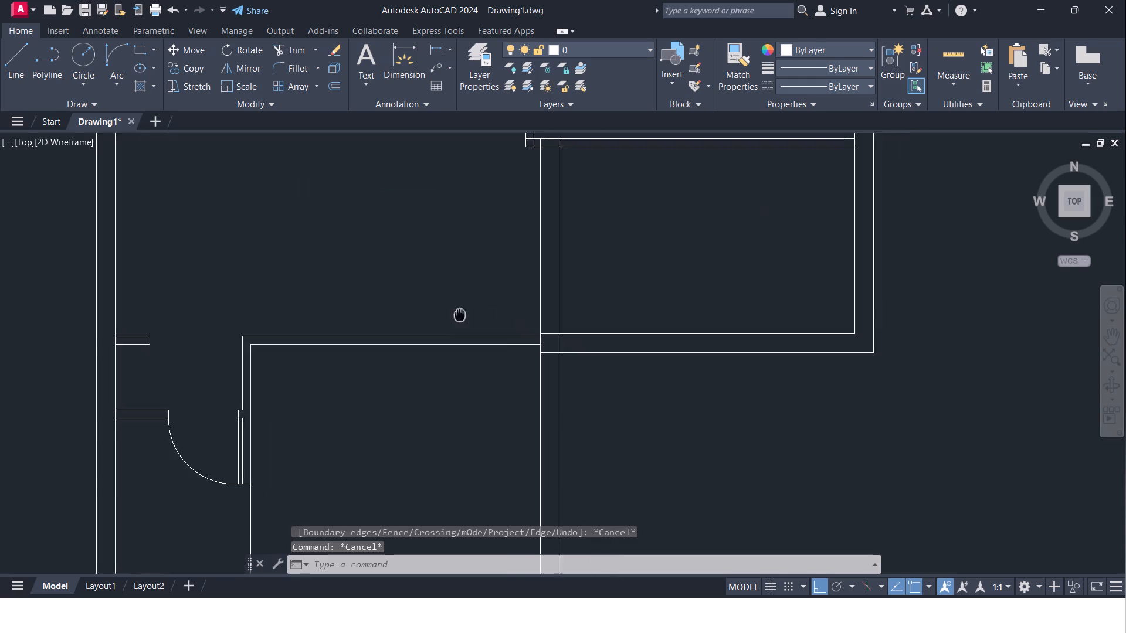
{"action": "middle_click_drag", "start_coordinate": [455, 314], "coordinate": [451, 310]}
{"action": "key", "text": "o"}
{"action": "key", "text": "Return"}
{"action": "type", "text": "2\""}
{"action": "key", "text": "Return"}
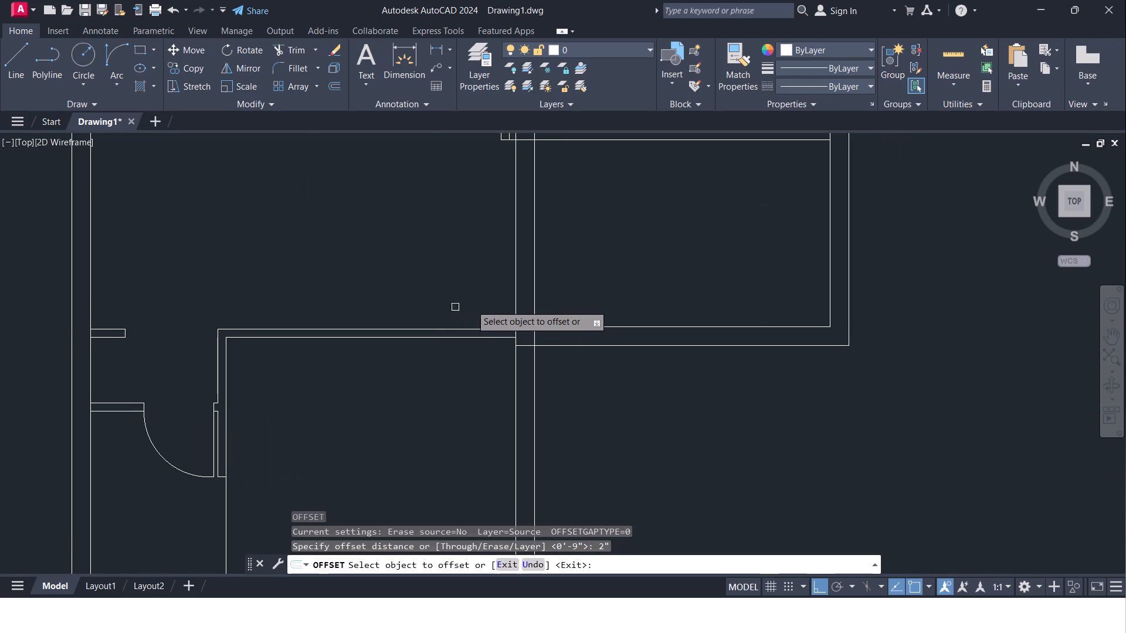
{"action": "left_click", "coordinate": [514, 376]}
{"action": "left_click", "coordinate": [472, 384]}
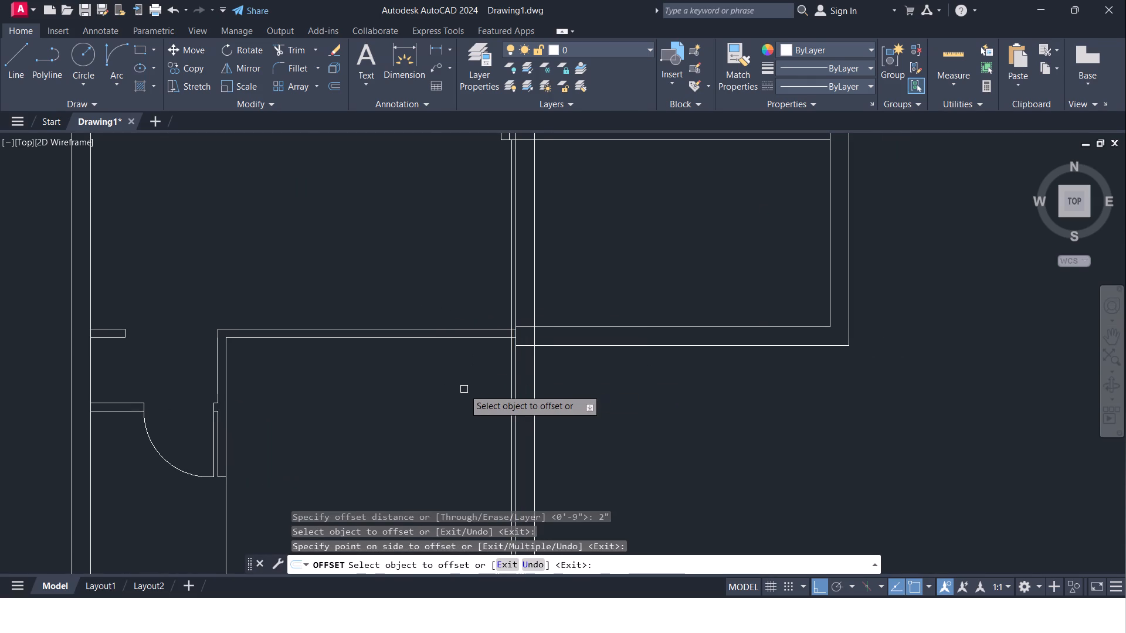
{"action": "key", "text": "Return"}
Offset the vertical wall's far line 3'6" toward the room and the horizontal wall's upper line 3'6" down into it.
{"action": "key", "text": "Return"}
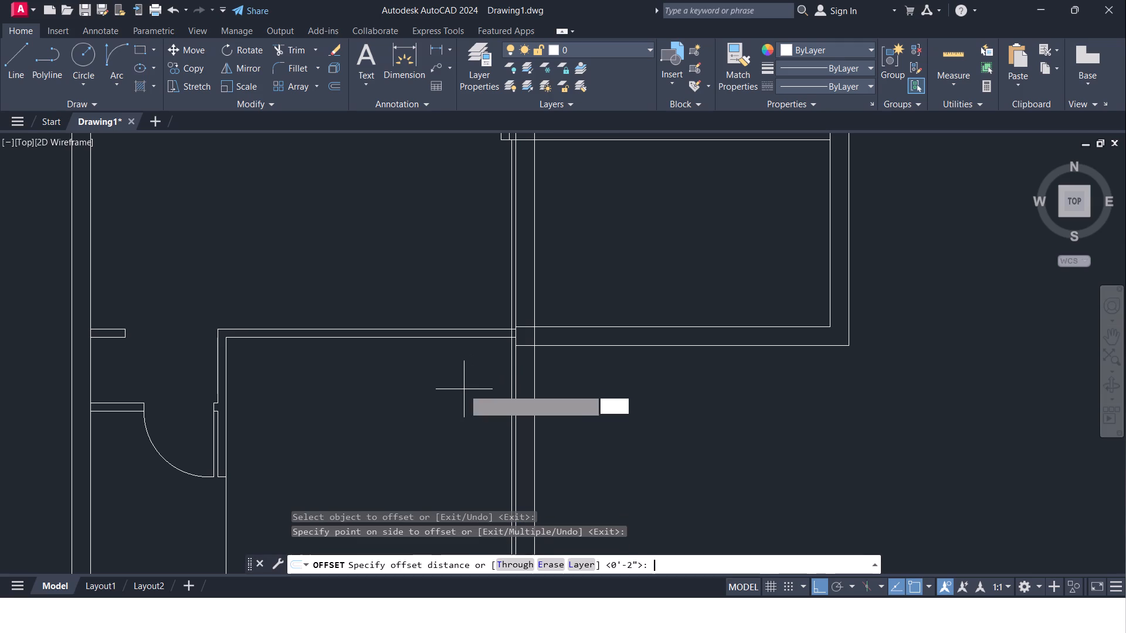
{"action": "type", "text": "3'6\""}
{"action": "key", "text": "Return"}
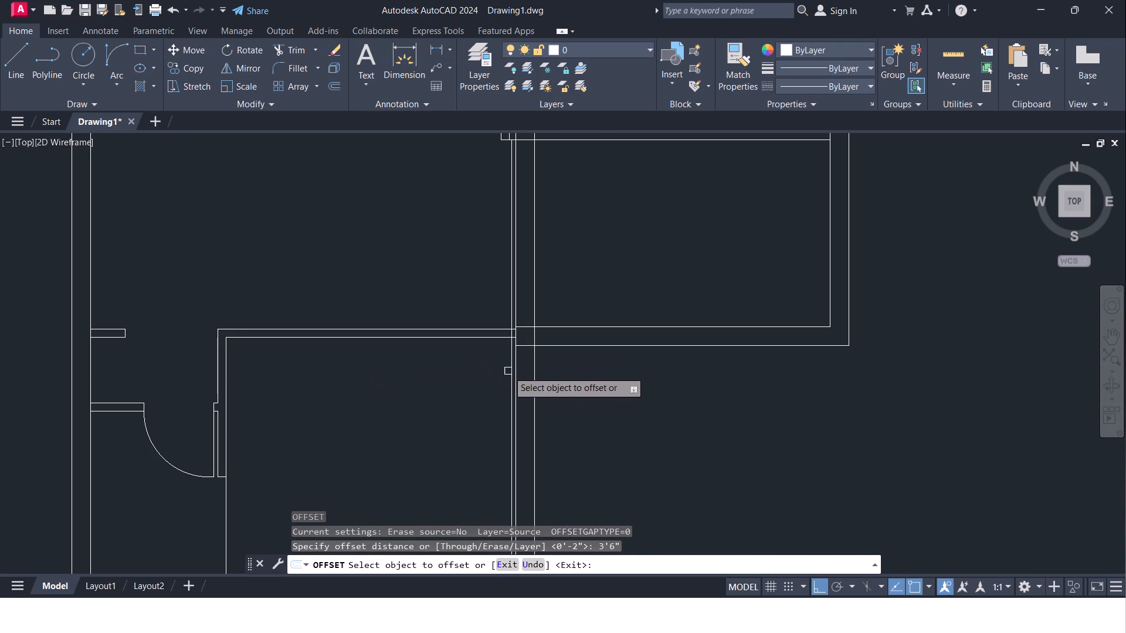
{"action": "left_click", "coordinate": [533, 389]}
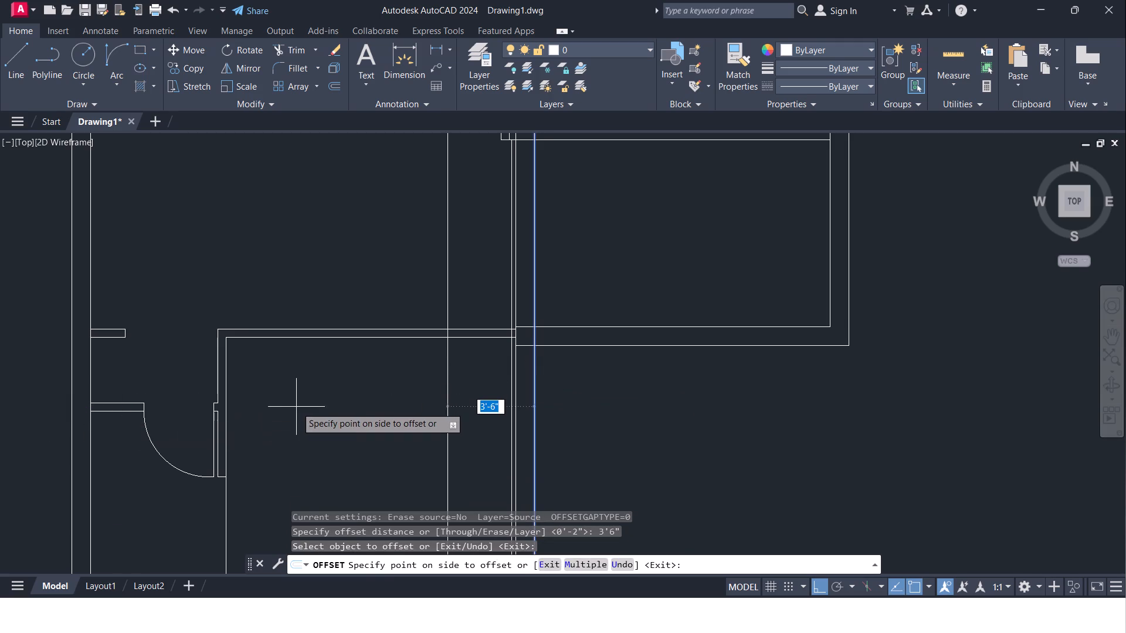
{"action": "left_click", "coordinate": [296, 407]}
{"action": "left_click", "coordinate": [449, 331]}
{"action": "left_click", "coordinate": [443, 455]}
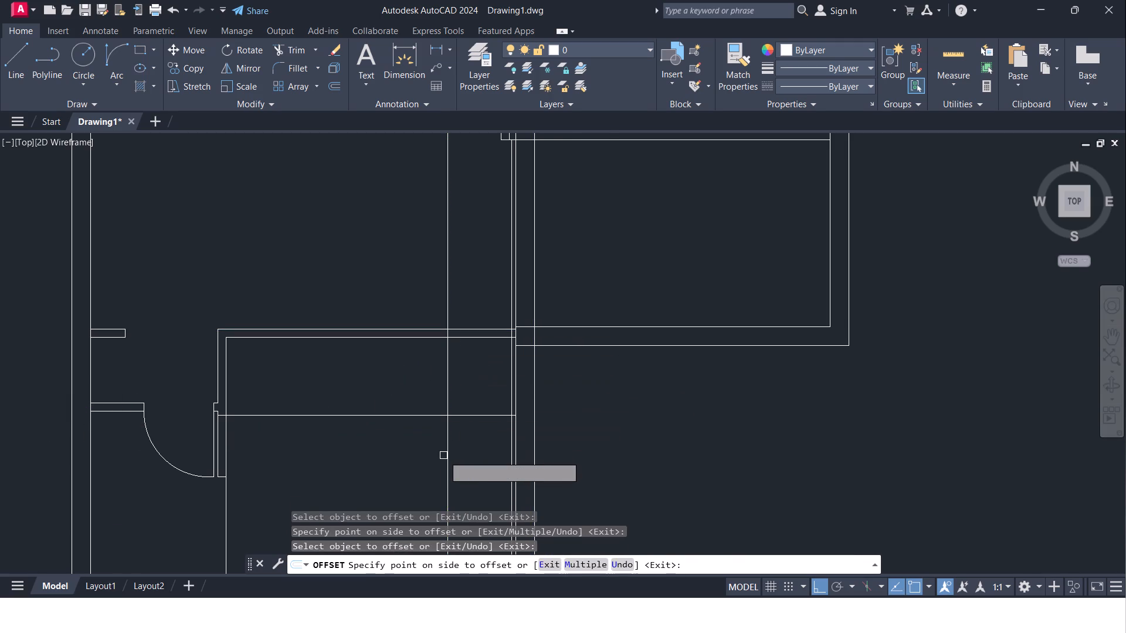
{"action": "key", "text": "Escape"}
Trim the horizontal wall's two lines across the door opening and remove the offset horizontal line up to the 2" offset line.
{"action": "type", "text": "tr"}
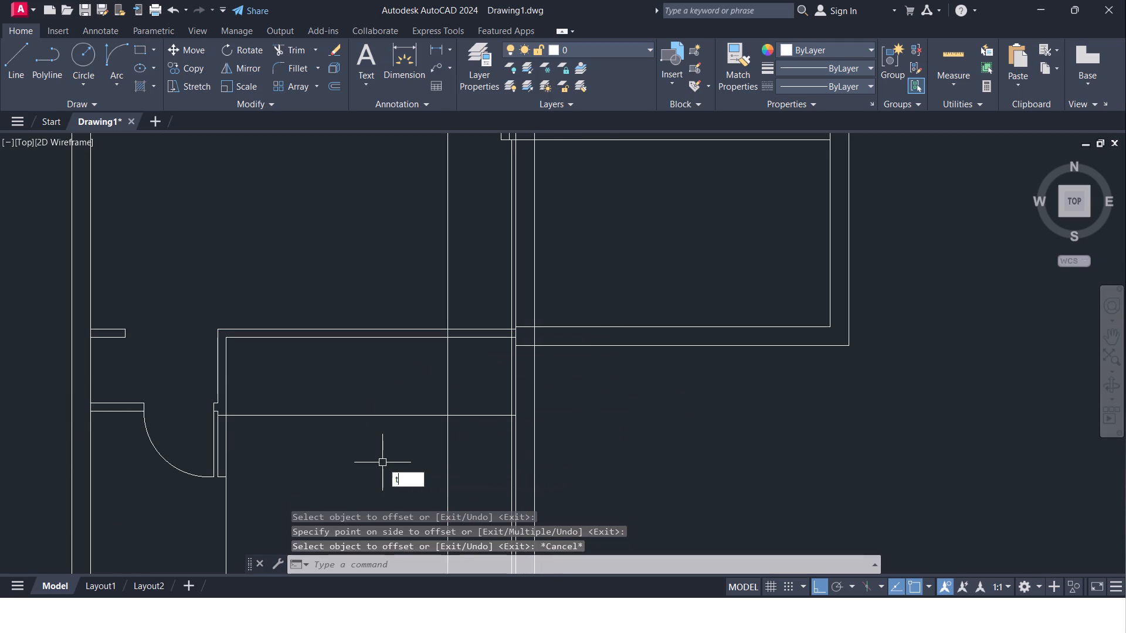
{"action": "key", "text": "Return"}
{"action": "key", "text": "Return"}
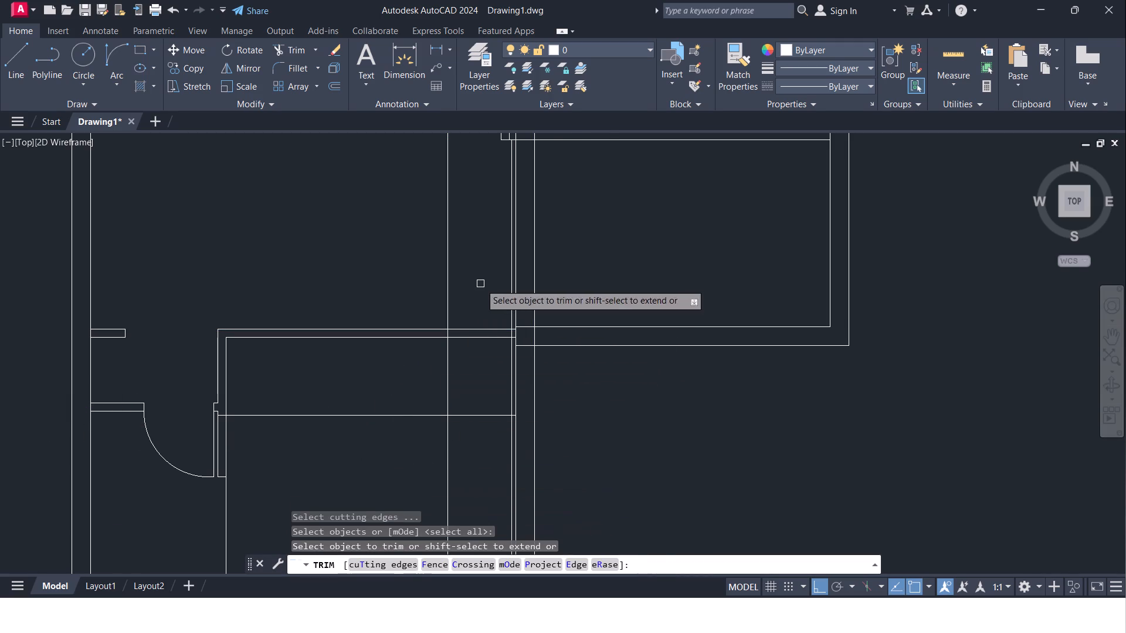
{"action": "left_click", "coordinate": [480, 284]}
{"action": "left_click", "coordinate": [498, 444]}
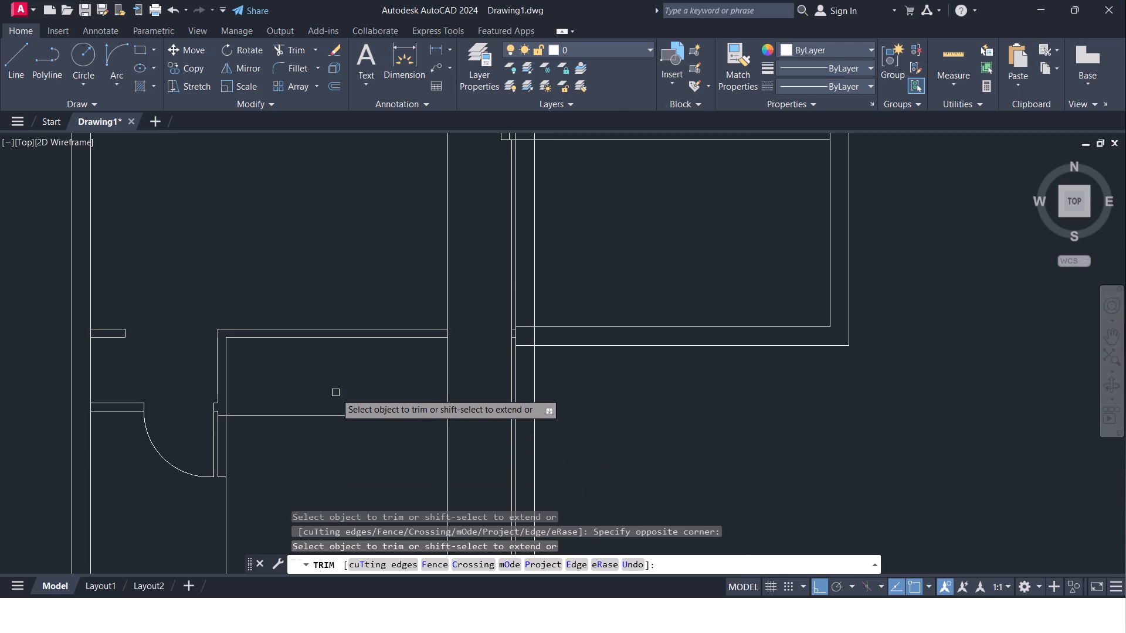
{"action": "left_click_drag", "start_coordinate": [335, 391], "coordinate": [335, 440]}
{"action": "middle_click_drag", "start_coordinate": [371, 441], "coordinate": [260, 366]}
{"action": "left_click", "coordinate": [260, 369]}
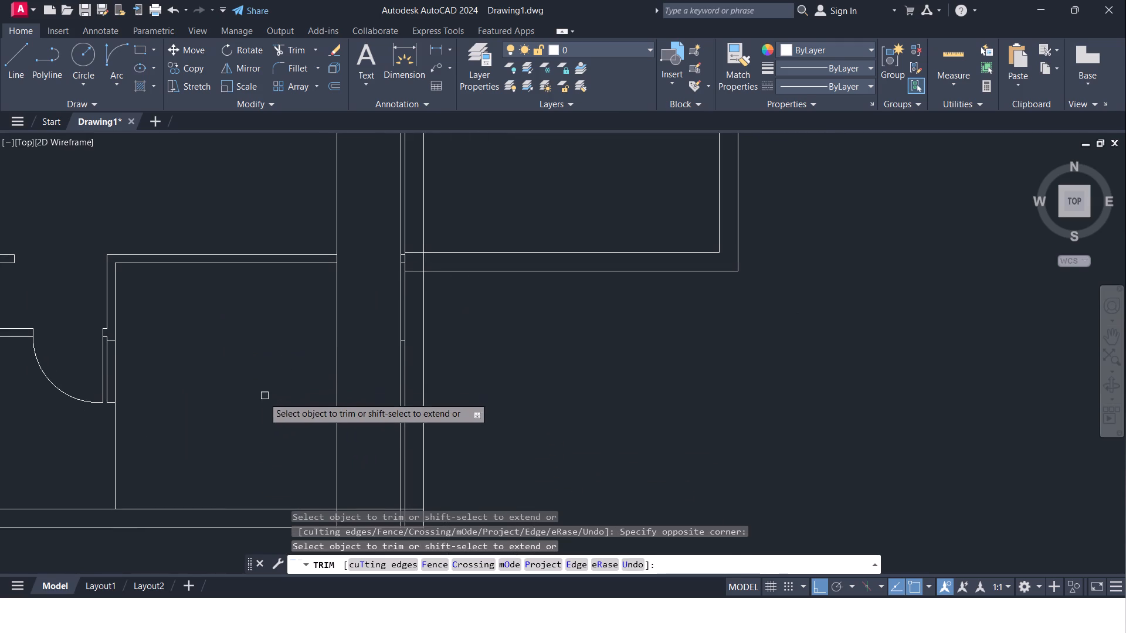
Trim the 3'6" vertical offset line below and above the horizontal wall, leaving it as the wall's end cap.
{"action": "left_click_drag", "start_coordinate": [253, 399], "coordinate": [365, 416]}
{"action": "middle_click", "coordinate": [361, 416]}
{"action": "left_click", "coordinate": [361, 410]}
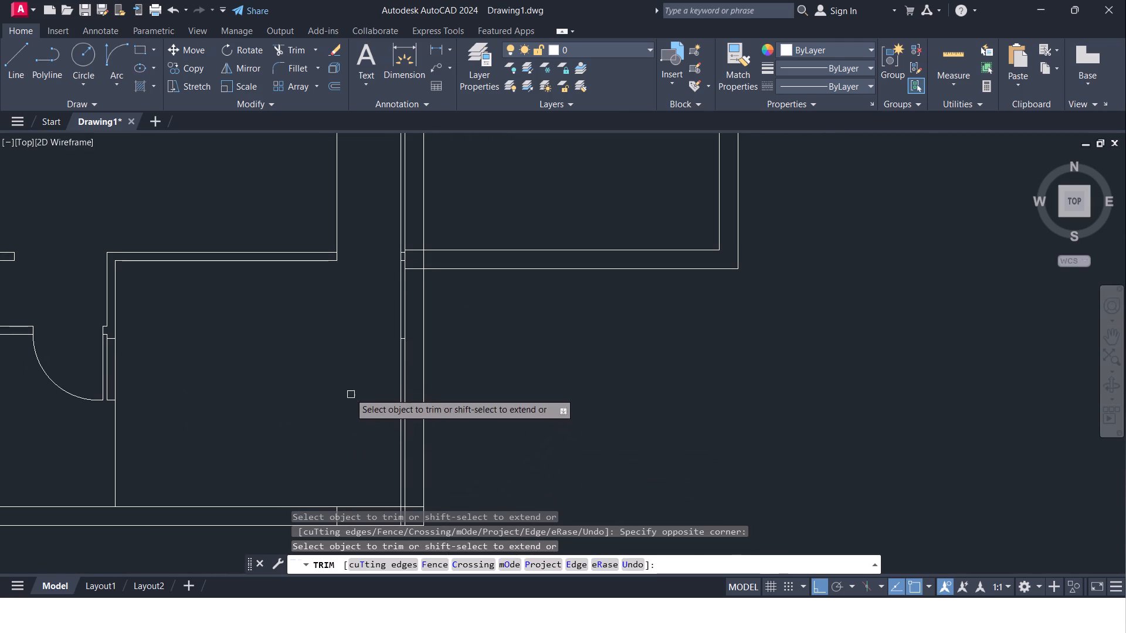
{"action": "middle_click_drag", "start_coordinate": [346, 411], "coordinate": [349, 461]}
{"action": "left_click_drag", "start_coordinate": [278, 204], "coordinate": [308, 211]}
{"action": "left_click", "coordinate": [367, 234]}
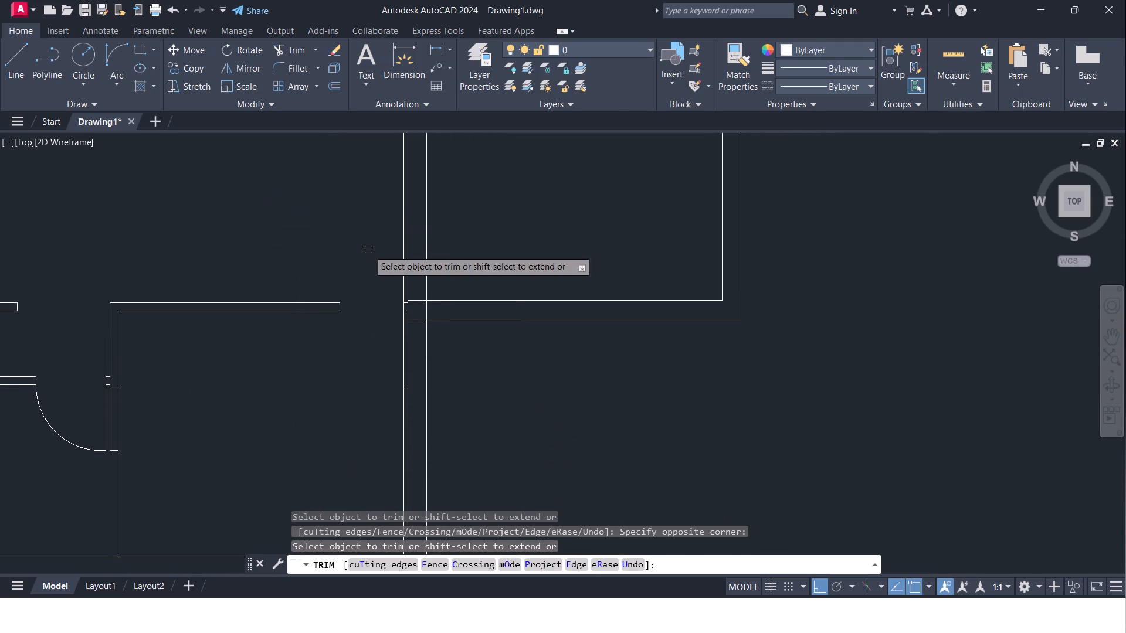
Trim the 2" vertical offset line above the horizontal wall and below the short line marking the door leaf's end.
{"action": "middle_click_drag", "start_coordinate": [368, 253], "coordinate": [330, 270]}
{"action": "scroll", "coordinate": [352, 288], "scroll_direction": "up", "scroll_amount": 2}
{"action": "middle_click_drag", "start_coordinate": [352, 289], "coordinate": [313, 250]}
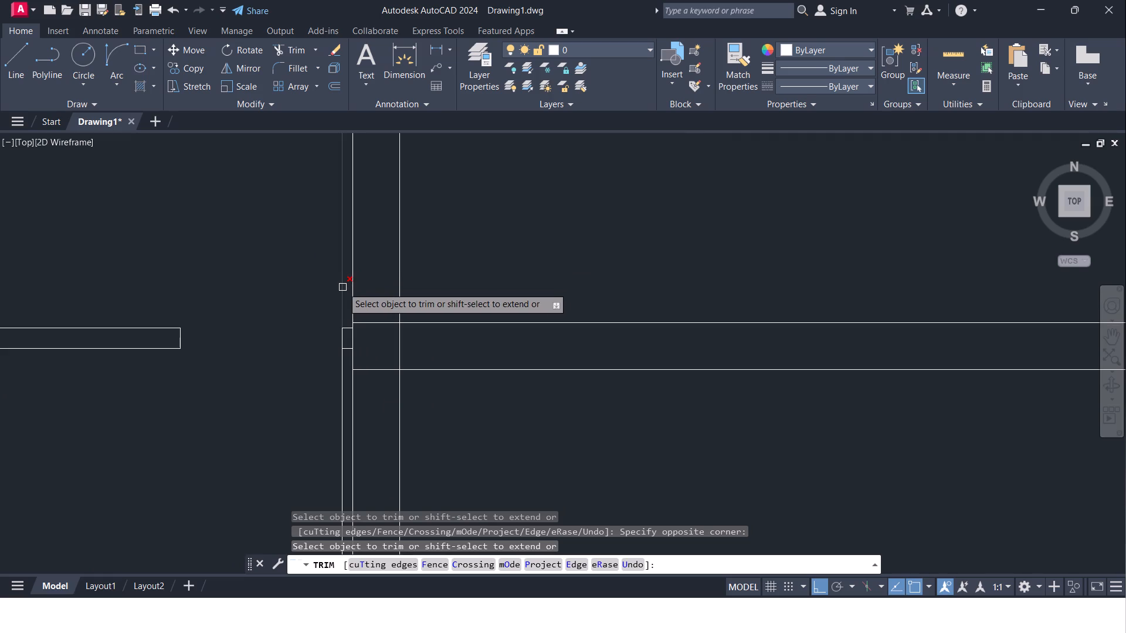
{"action": "left_click", "coordinate": [342, 287]}
{"action": "middle_click_drag", "start_coordinate": [283, 404], "coordinate": [279, 350]}
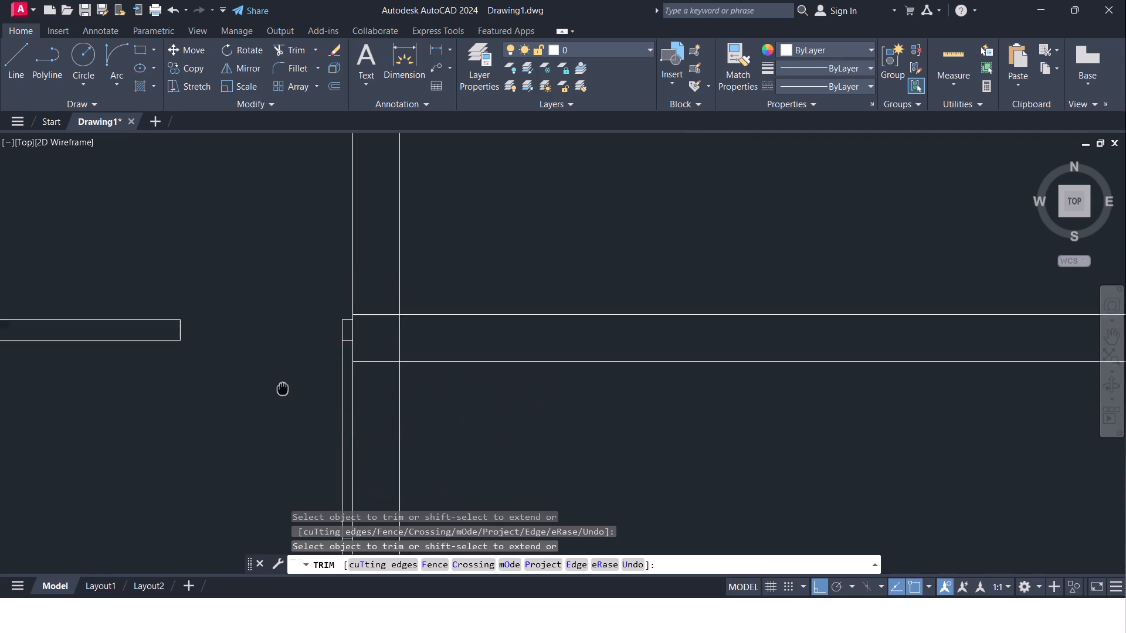
{"action": "middle_click_drag", "start_coordinate": [279, 350], "coordinate": [269, 209]}
{"action": "scroll", "coordinate": [278, 239], "scroll_direction": "down", "scroll_amount": 1}
{"action": "left_click", "coordinate": [306, 344]}
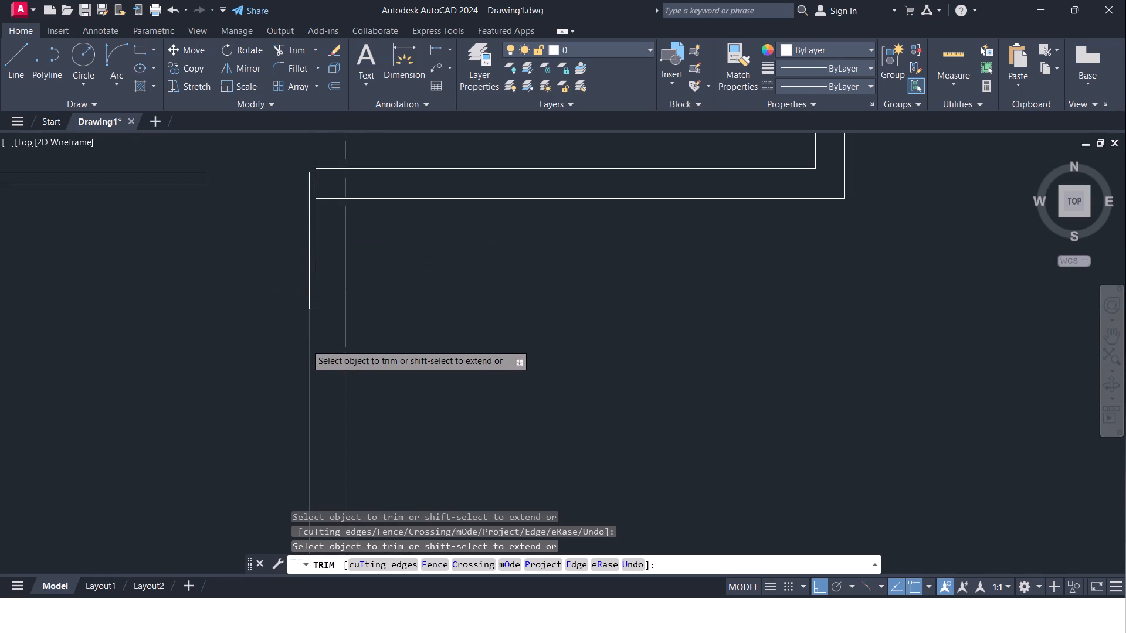
Erase the short horizontal line between the lower end of the door leaf and the vertical wall.
{"action": "scroll", "coordinate": [307, 343], "scroll_direction": "up", "scroll_amount": 3}
{"action": "left_click", "coordinate": [323, 209]}
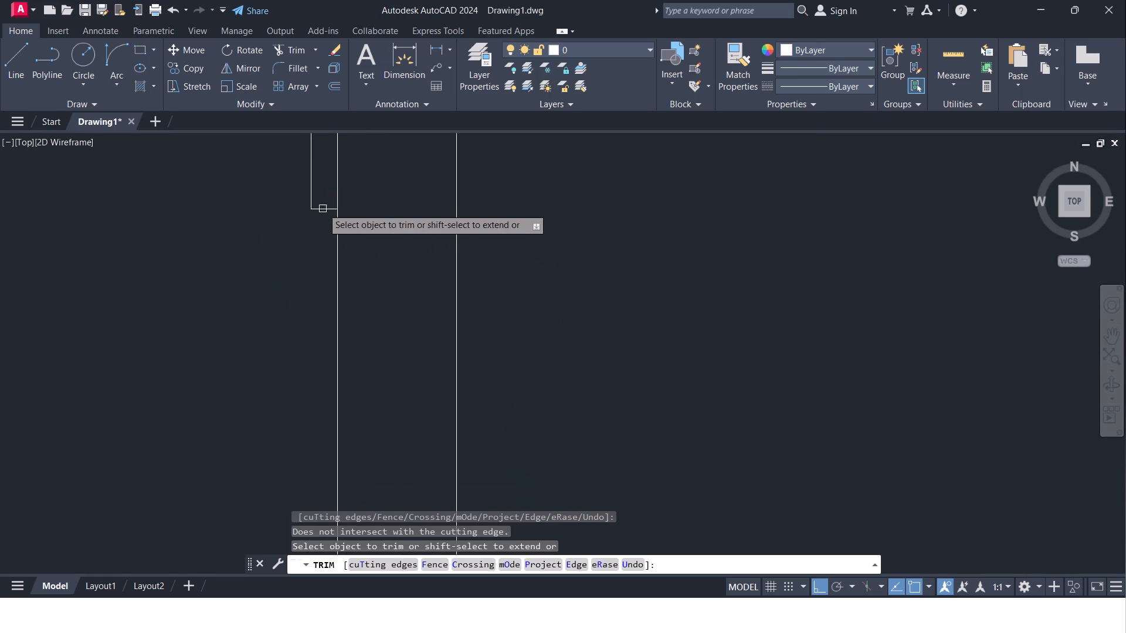
{"action": "key", "text": "Escape"}
{"action": "left_click", "coordinate": [323, 207]}
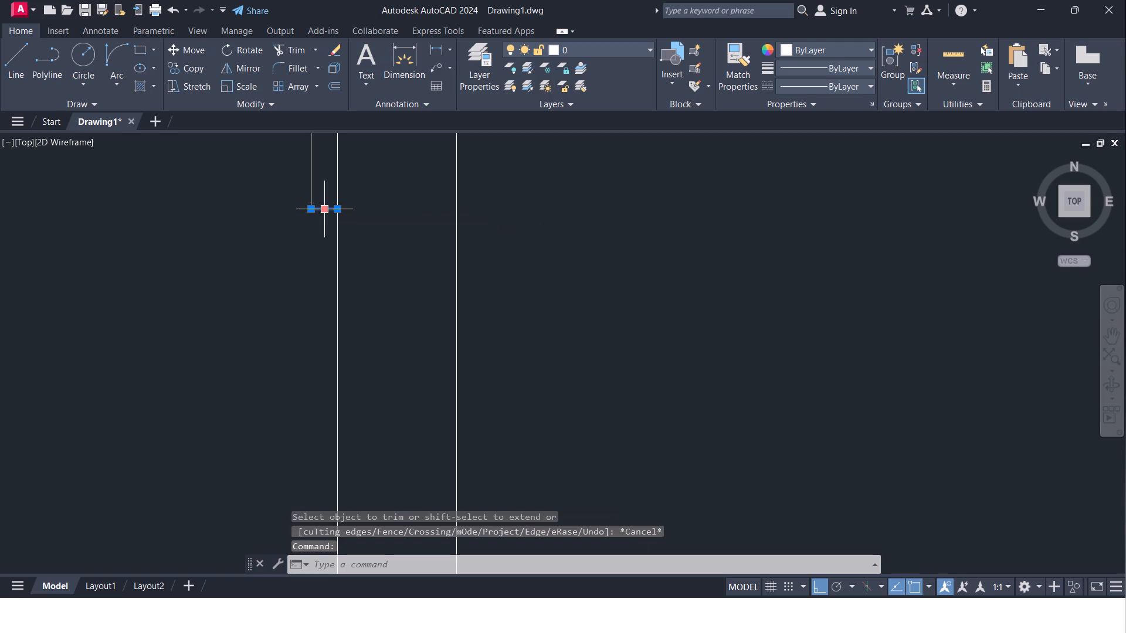
{"action": "key", "text": "Delete"}
Draw the door swing as a start-end-direction arc from the horizontal wall's lower end corner to the door leaf's lower end.
{"action": "scroll", "coordinate": [325, 219], "scroll_direction": "down", "scroll_amount": 4}
{"action": "middle_click_drag", "start_coordinate": [313, 250], "coordinate": [318, 296]}
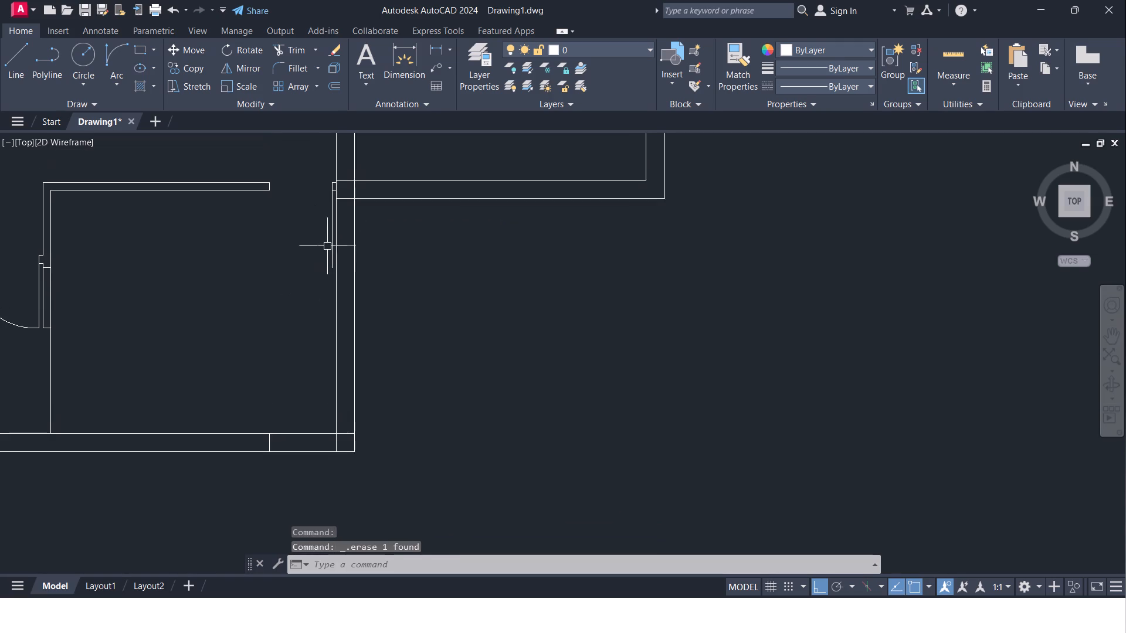
{"action": "scroll", "coordinate": [330, 231], "scroll_direction": "up", "scroll_amount": 1}
{"action": "middle_click_drag", "start_coordinate": [327, 221], "coordinate": [296, 288]}
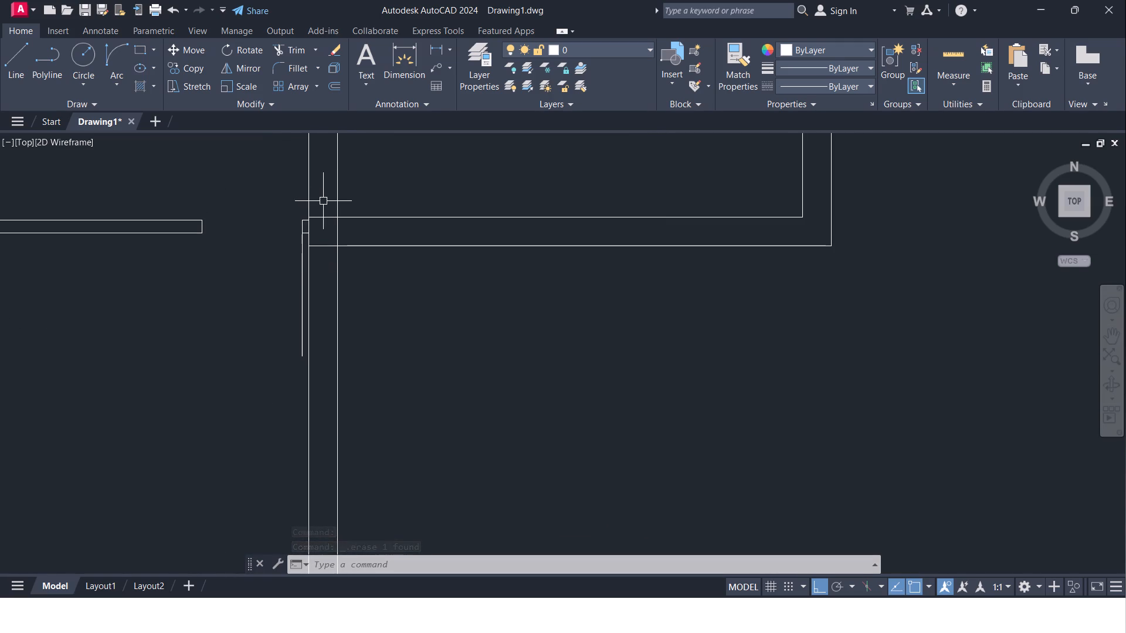
{"action": "middle_click_drag", "start_coordinate": [281, 213], "coordinate": [281, 229]}
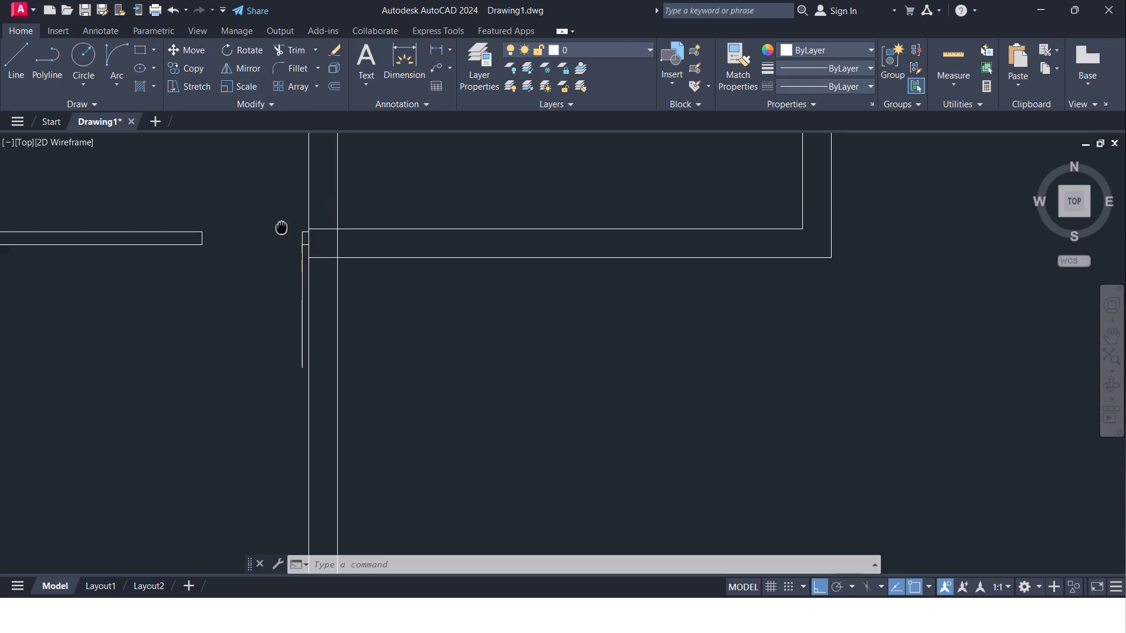
{"action": "middle_click_drag", "start_coordinate": [281, 229], "coordinate": [273, 289]}
{"action": "scroll", "coordinate": [272, 290], "scroll_direction": "down", "scroll_amount": 2}
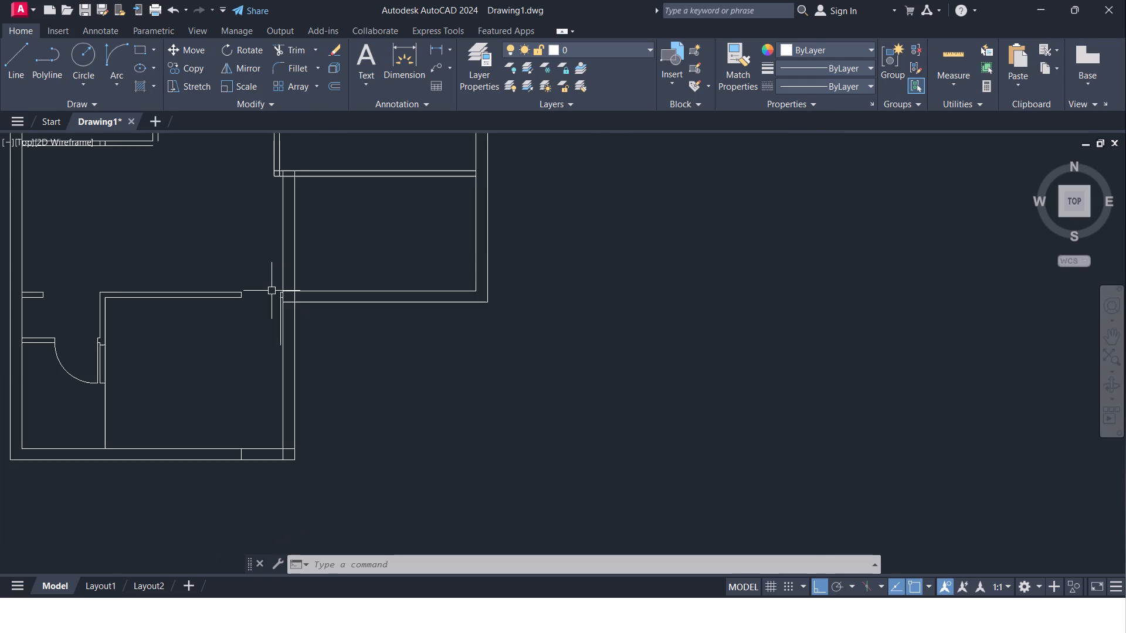
{"action": "scroll", "coordinate": [262, 264], "scroll_direction": "up", "scroll_amount": 1}
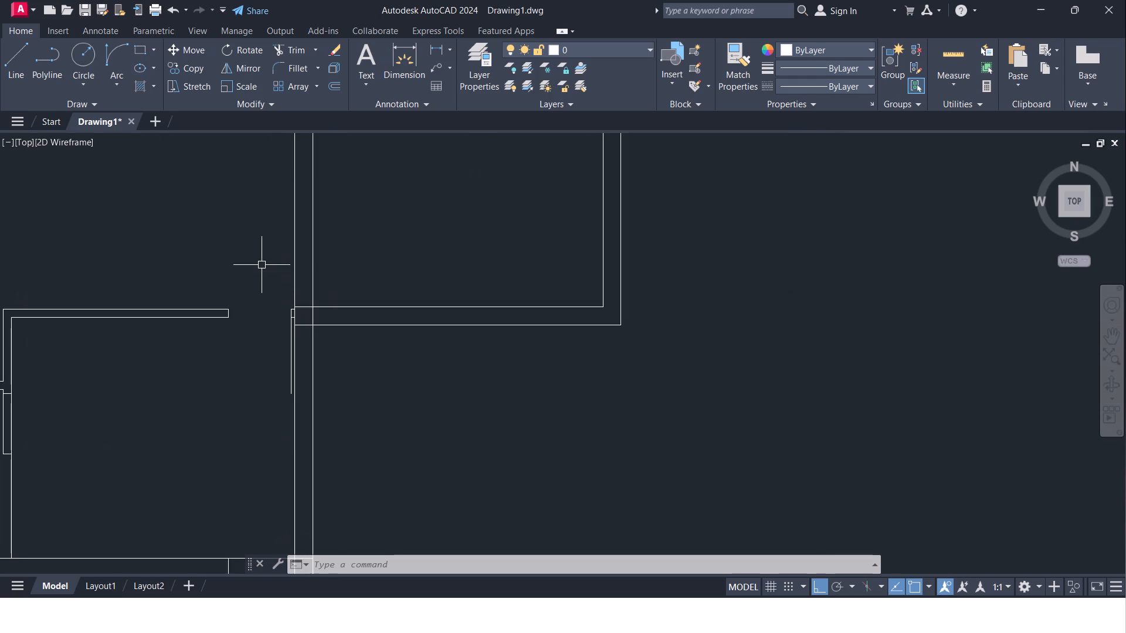
{"action": "key", "text": "Escape"}
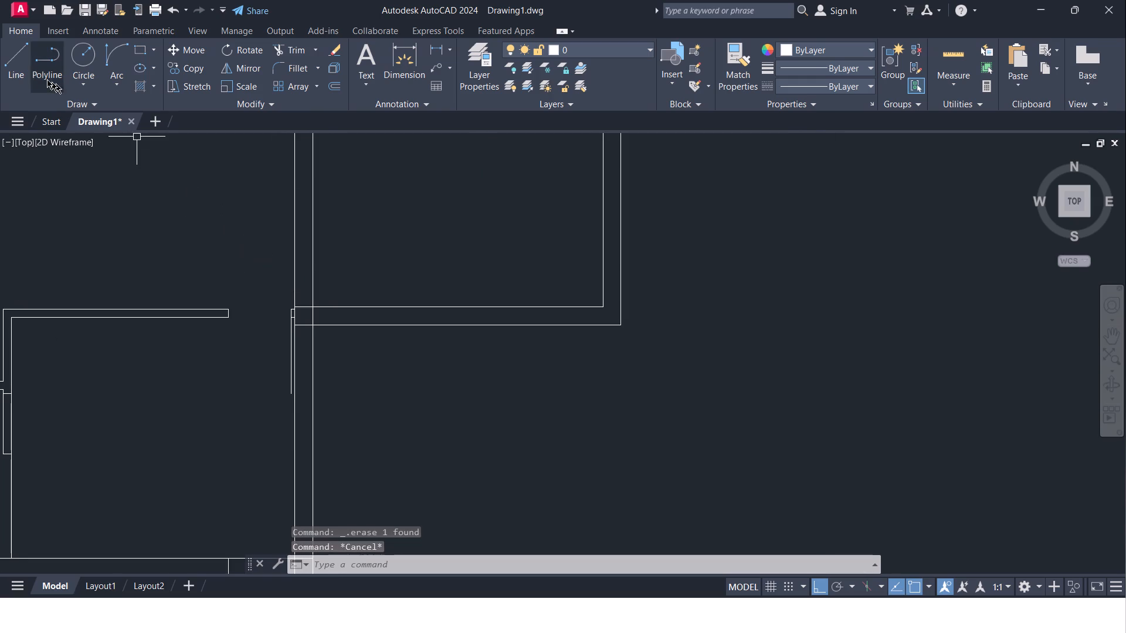
{"action": "left_click", "coordinate": [117, 59]}
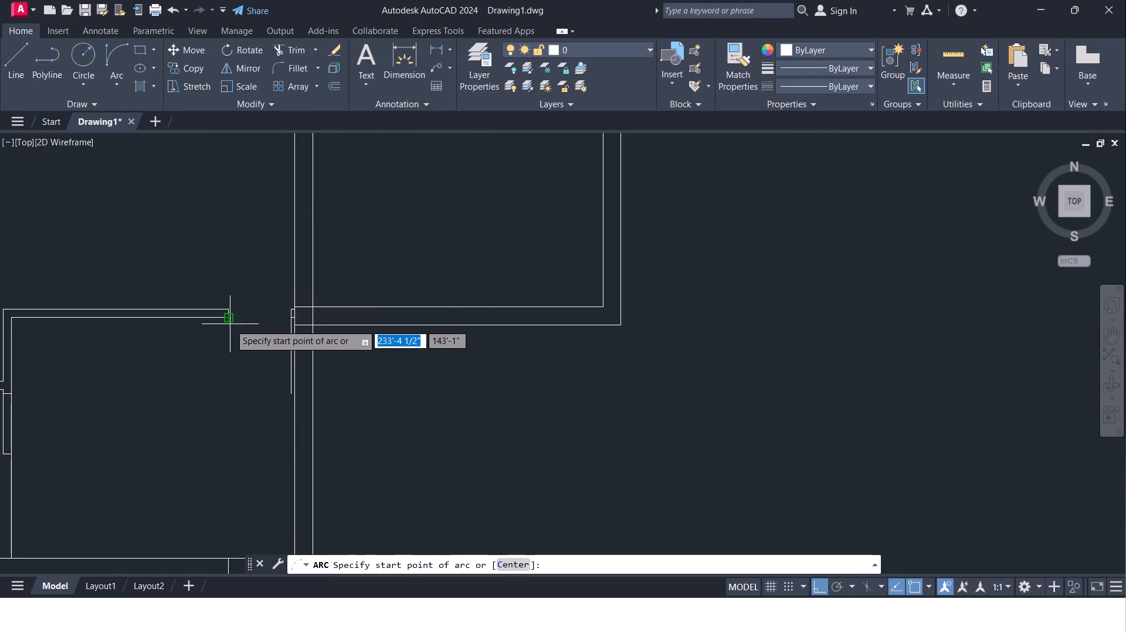
{"action": "left_click", "coordinate": [229, 318]}
{"action": "left_click", "coordinate": [289, 394]}
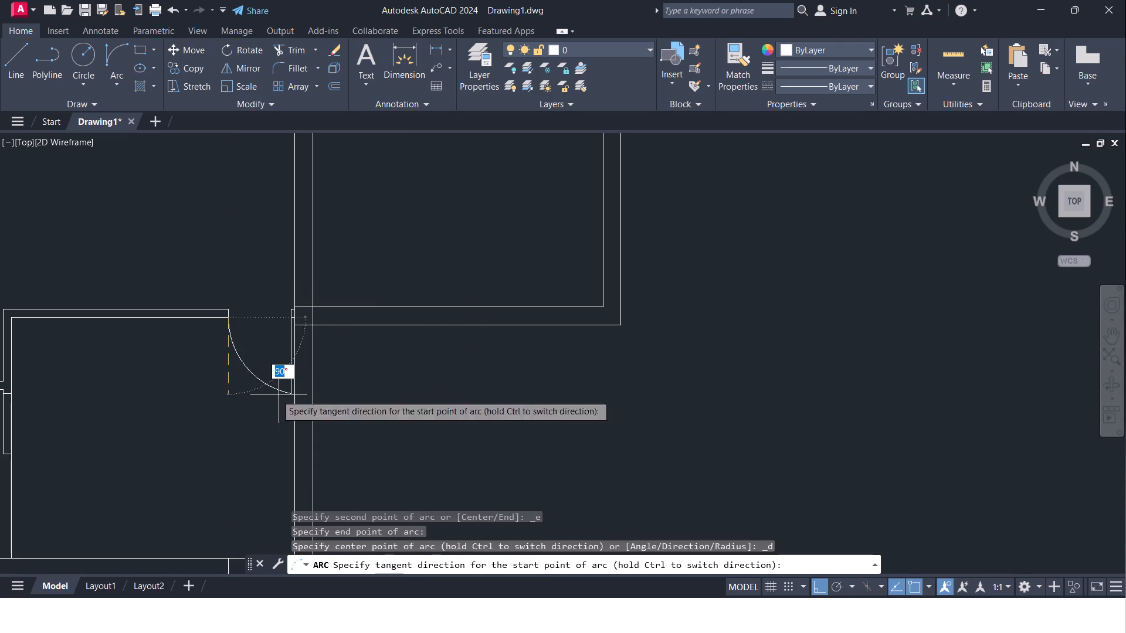
{"action": "left_click", "coordinate": [248, 396]}
Offset the vertical wall's line facing the adjoining room on the right 2" into that room.
{"action": "middle_click_drag", "start_coordinate": [306, 241], "coordinate": [263, 305]}
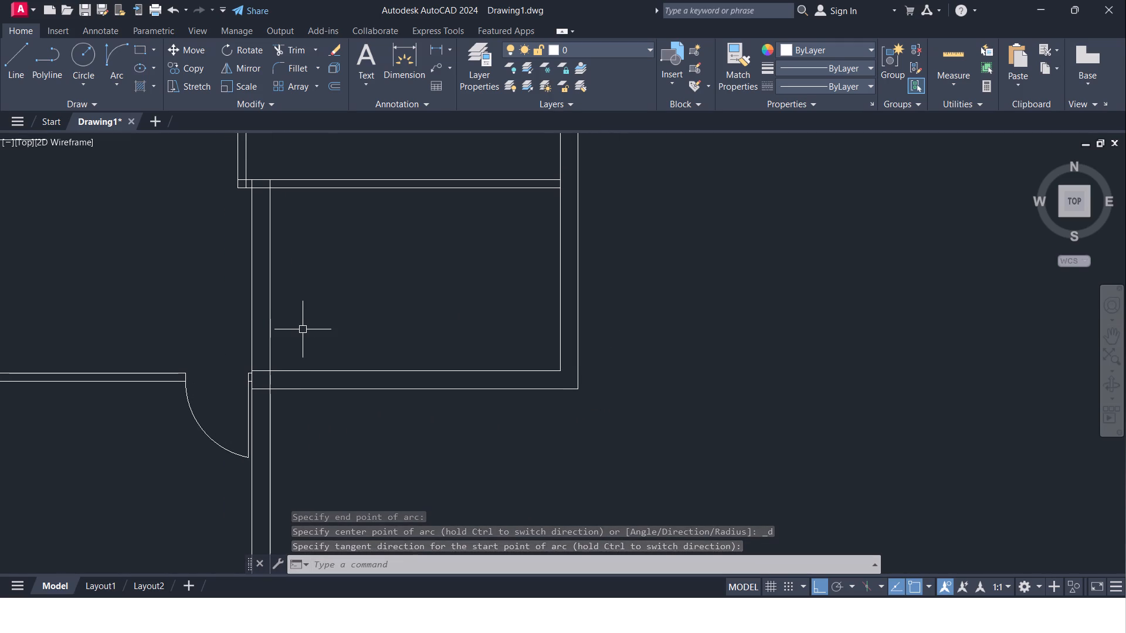
{"action": "key", "text": "Escape"}
{"action": "key", "text": "o"}
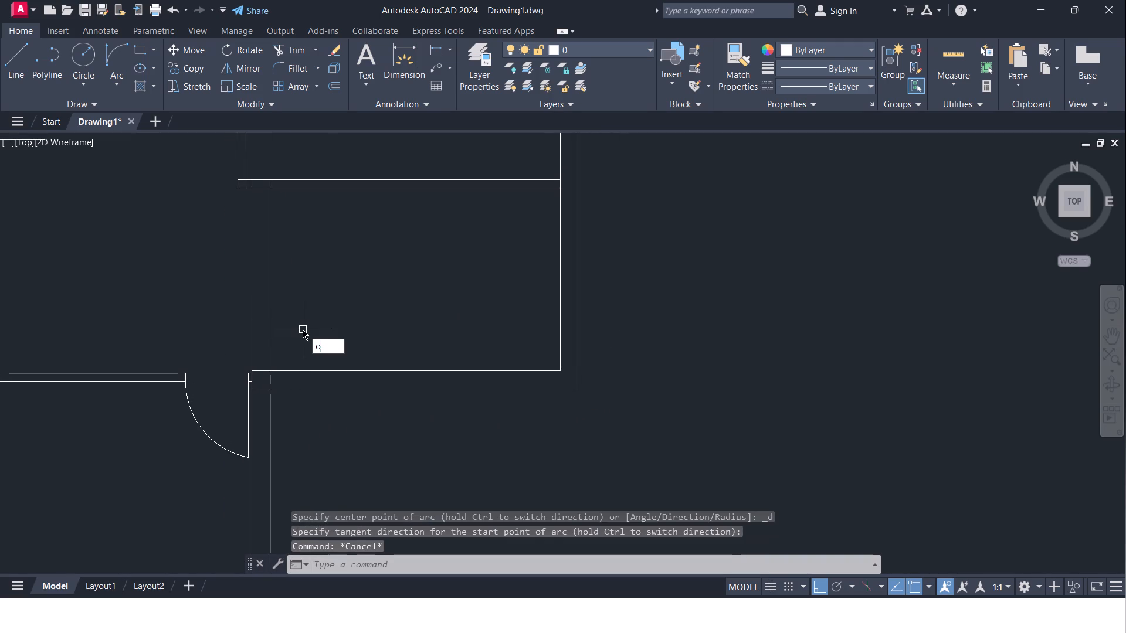
{"action": "key", "text": "Return"}
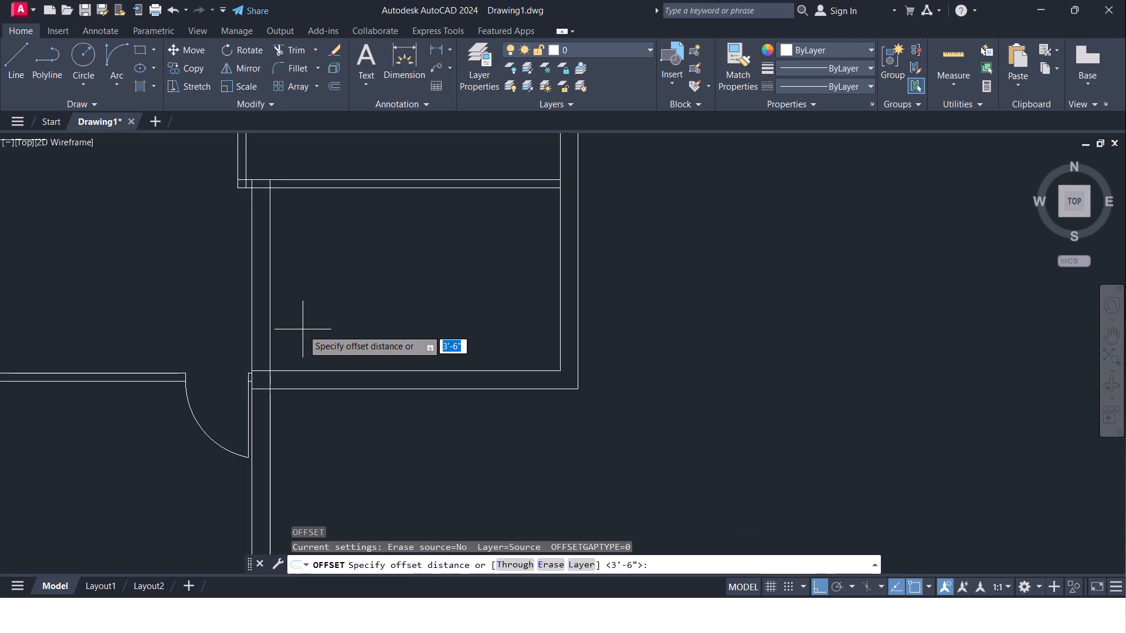
{"action": "key", "text": "2"}
{"action": "key", "text": "shift+quotedbl"}
{"action": "key", "text": "Return"}
{"action": "left_click", "coordinate": [272, 352]}
{"action": "left_click", "coordinate": [345, 353]}
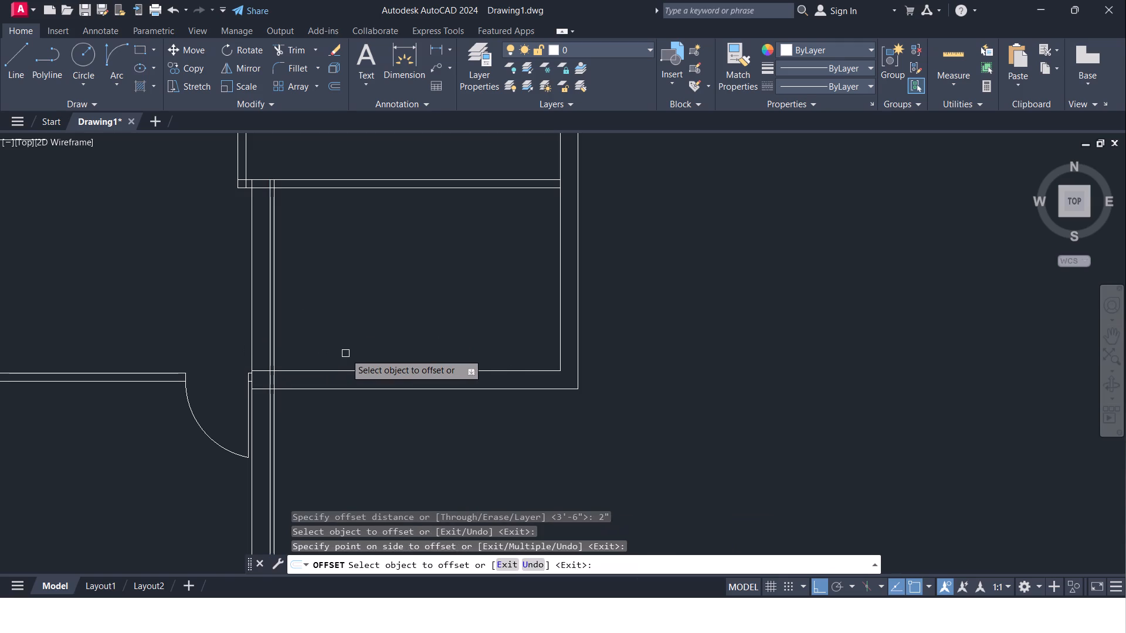
Offset the room's lower wall outer line 4' up into the room and the vertical wall's far line 4' into the room.
{"action": "key", "text": "Return"}
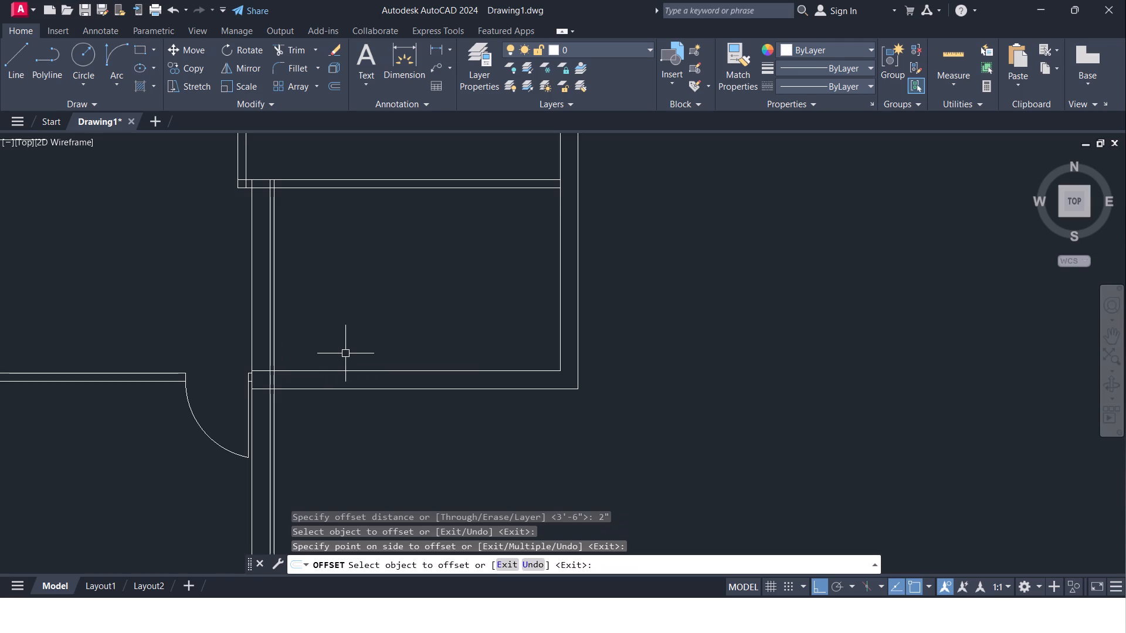
{"action": "key", "text": "Return"}
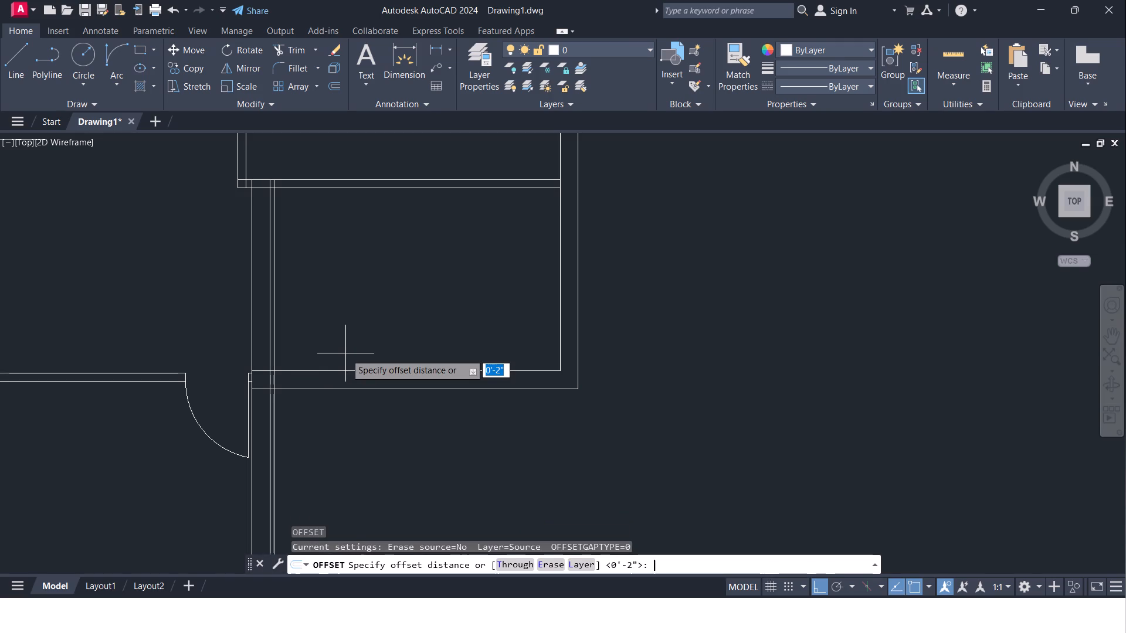
{"action": "type", "text": "4'"}
{"action": "key", "text": "Return"}
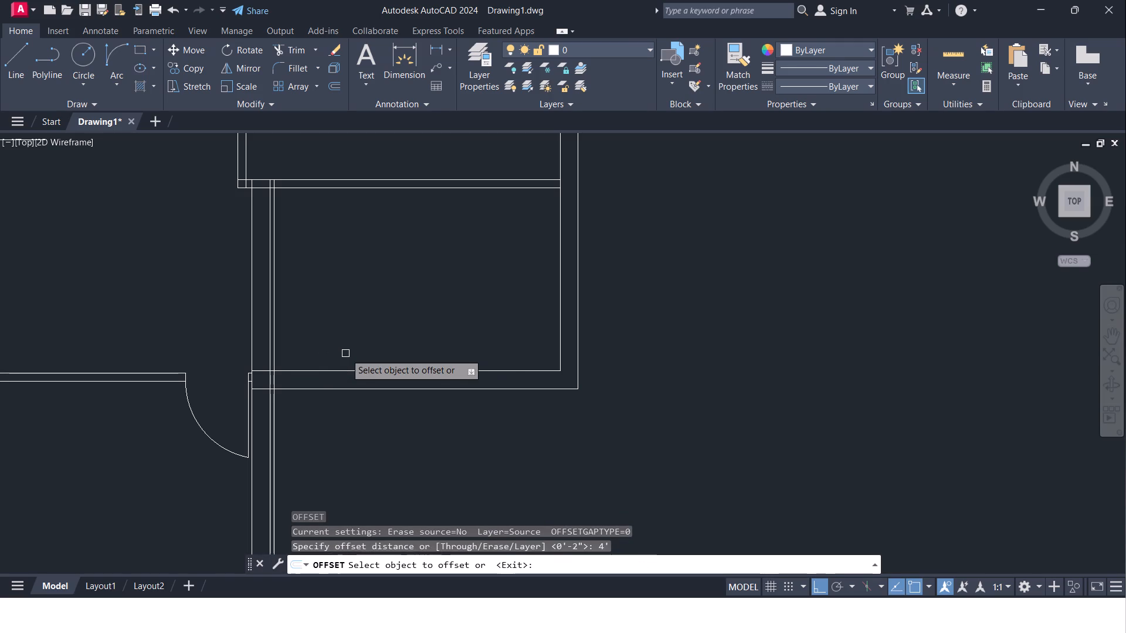
{"action": "left_click", "coordinate": [352, 387]}
{"action": "left_click", "coordinate": [361, 278]}
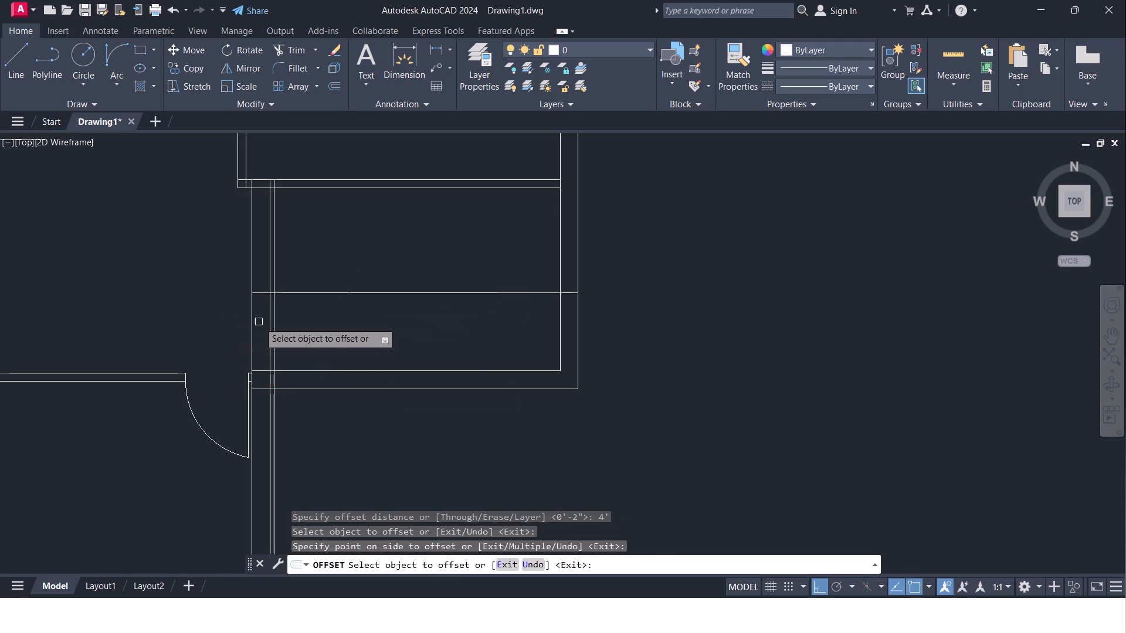
{"action": "left_click_drag", "start_coordinate": [253, 323], "coordinate": [329, 341]}
{"action": "left_click", "coordinate": [488, 363]}
{"action": "key", "text": "Escape"}
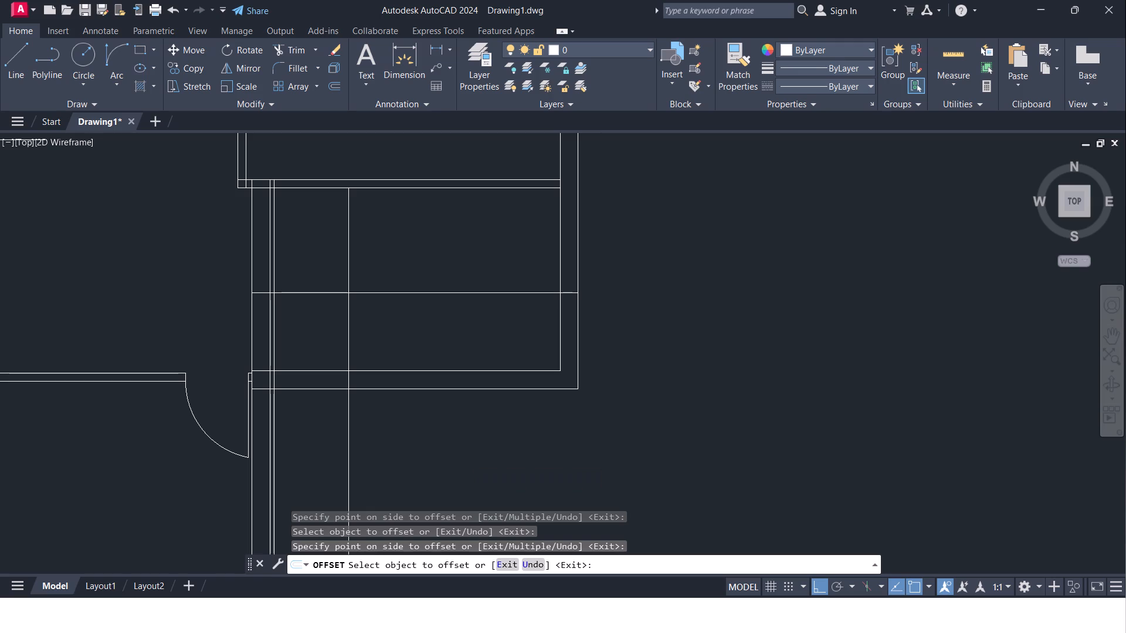
Trim the 4' offset lines past their shared corner and open the lower wall between the 2" line and the vertical 4' line.
{"action": "type", "text": "tr"}
{"action": "key", "text": "Return"}
{"action": "key", "text": "Return"}
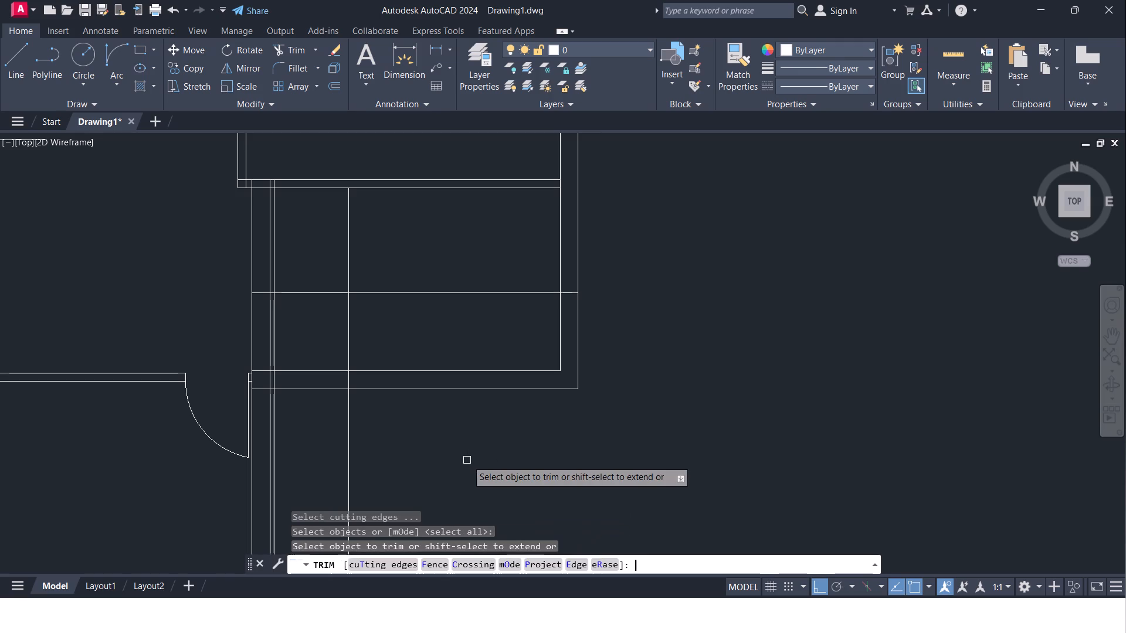
{"action": "left_click", "coordinate": [319, 228]}
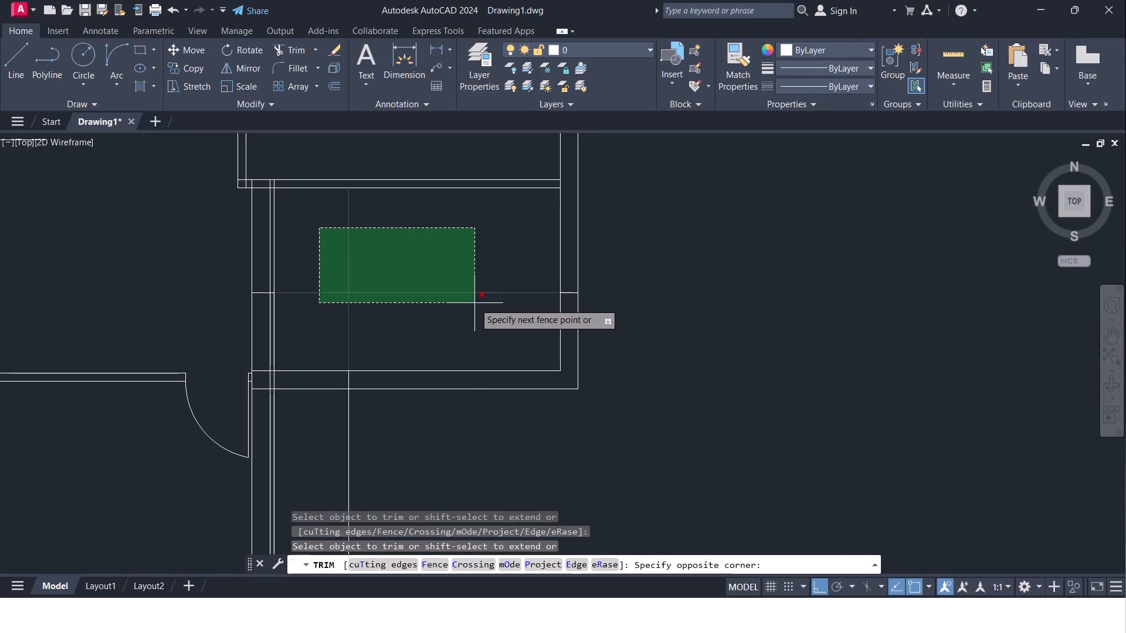
{"action": "left_click", "coordinate": [486, 268]}
{"action": "left_click_drag", "start_coordinate": [480, 249], "coordinate": [480, 278]}
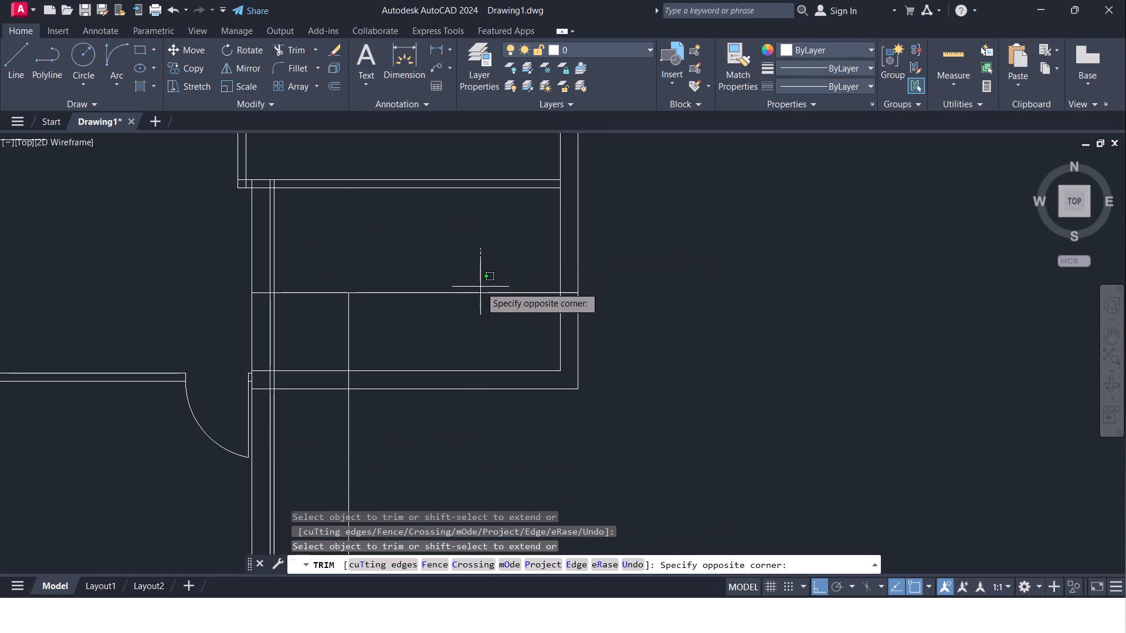
{"action": "left_click", "coordinate": [481, 302]}
{"action": "left_click_drag", "start_coordinate": [302, 258], "coordinate": [317, 400]}
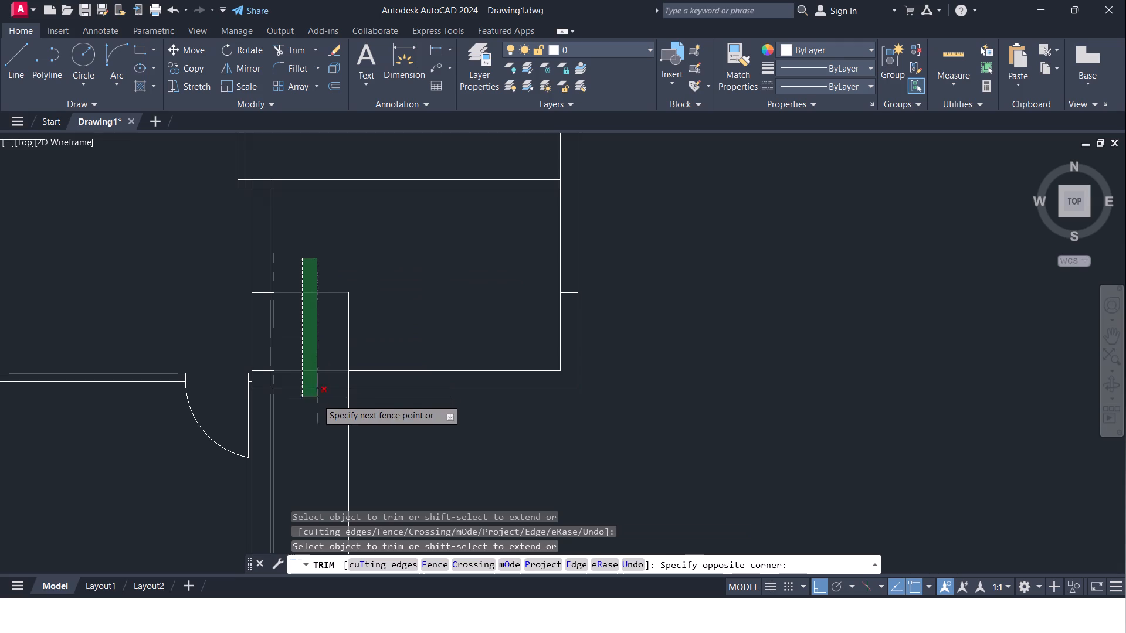
{"action": "left_click_drag", "start_coordinate": [317, 400], "coordinate": [317, 412]}
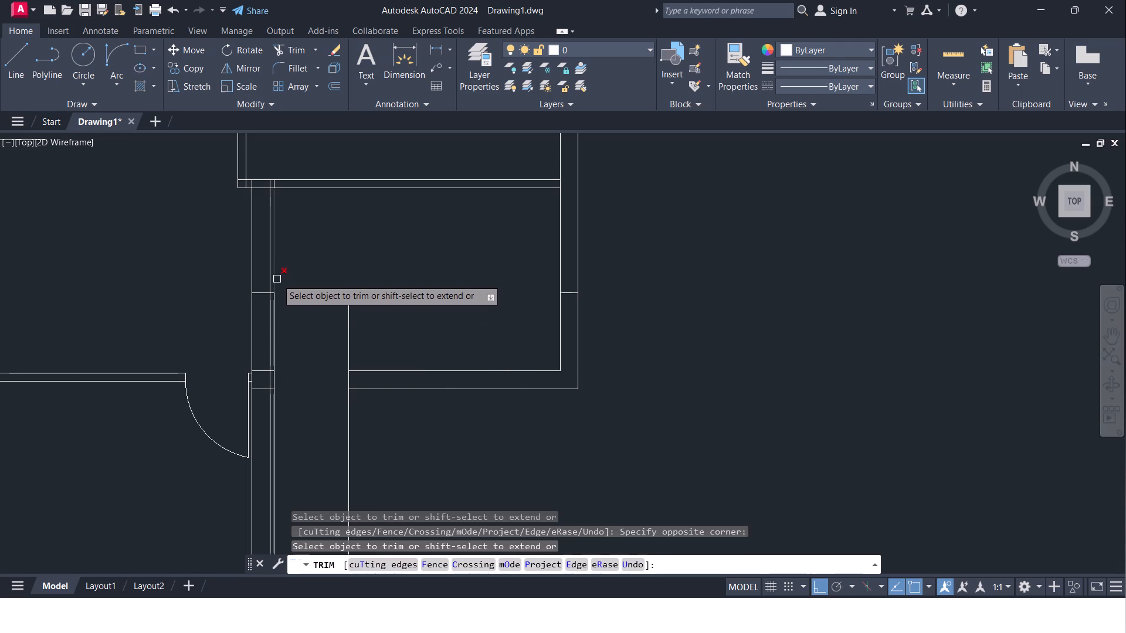
Trim the 2" line to the door leaf's length and cut both vertical offset lines off below the lower wall.
{"action": "left_click", "coordinate": [276, 281]}
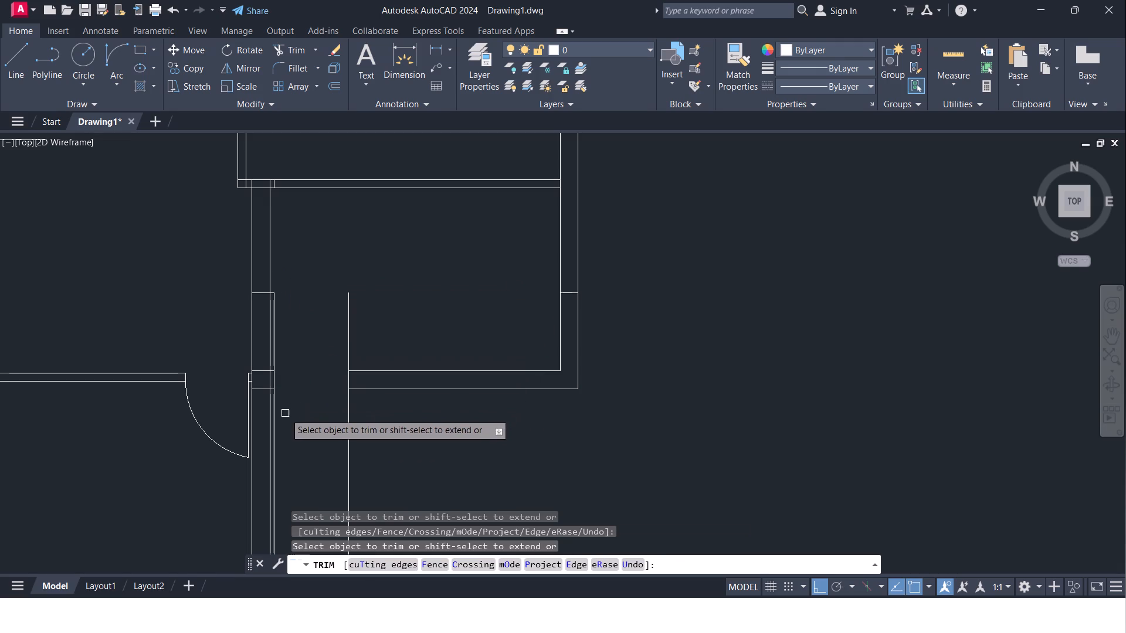
{"action": "left_click", "coordinate": [276, 421]}
{"action": "left_click", "coordinate": [352, 424]}
{"action": "left_click", "coordinate": [343, 423]}
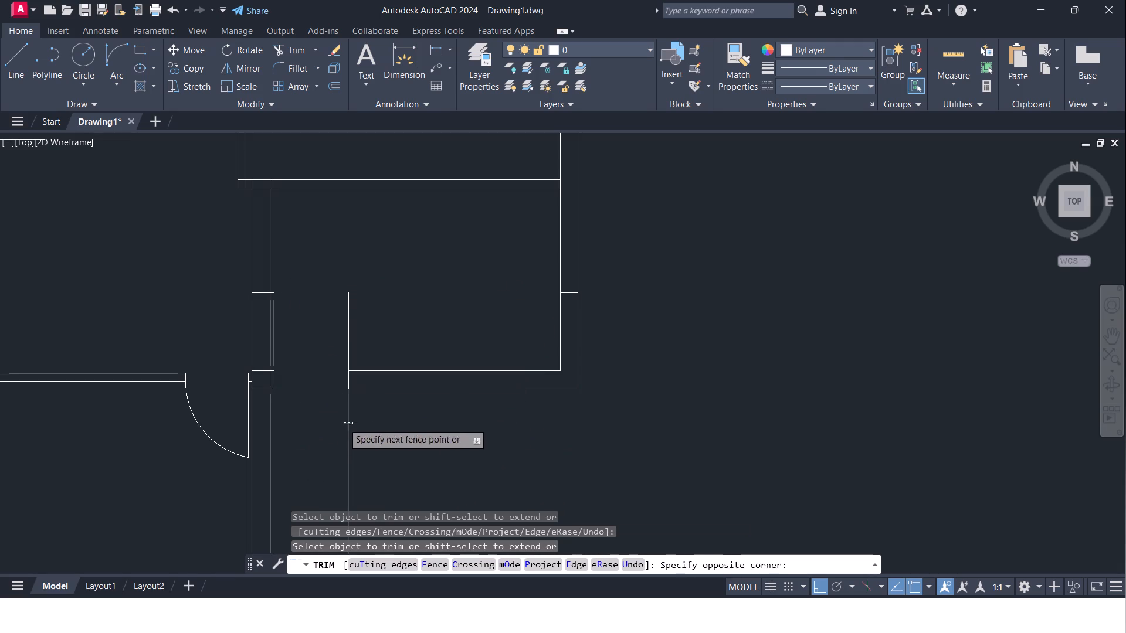
Remove the leftover horizontal offset line across the vertical wall and between that wall and the door leaf's upper end.
{"action": "middle_click_drag", "start_coordinate": [305, 348], "coordinate": [352, 356]}
{"action": "scroll", "coordinate": [347, 318], "scroll_direction": "up", "scroll_amount": 4}
{"action": "left_click", "coordinate": [190, 280]}
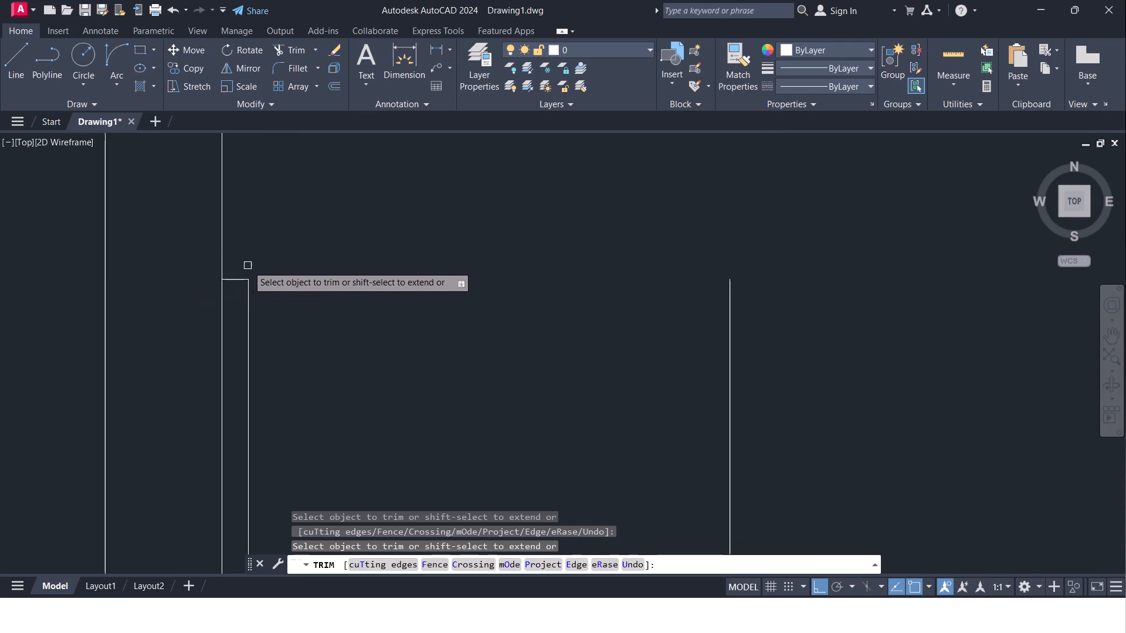
{"action": "left_click", "coordinate": [235, 278]}
{"action": "double_click", "coordinate": [235, 281]}
{"action": "key", "text": "Escape"}
{"action": "left_click", "coordinate": [235, 281]}
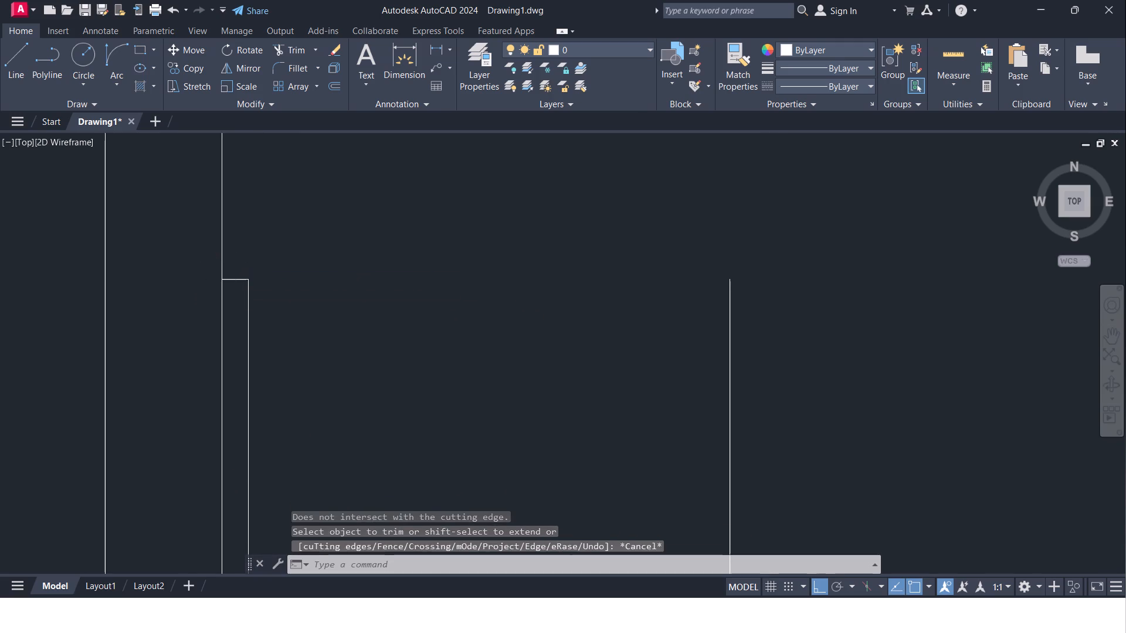
{"action": "key", "text": "Delete"}
Trim the vertical 4' offset line above the lower wall, leaving only the door jamb across the wall's thickness.
{"action": "scroll", "coordinate": [264, 282], "scroll_direction": "down", "scroll_amount": 4}
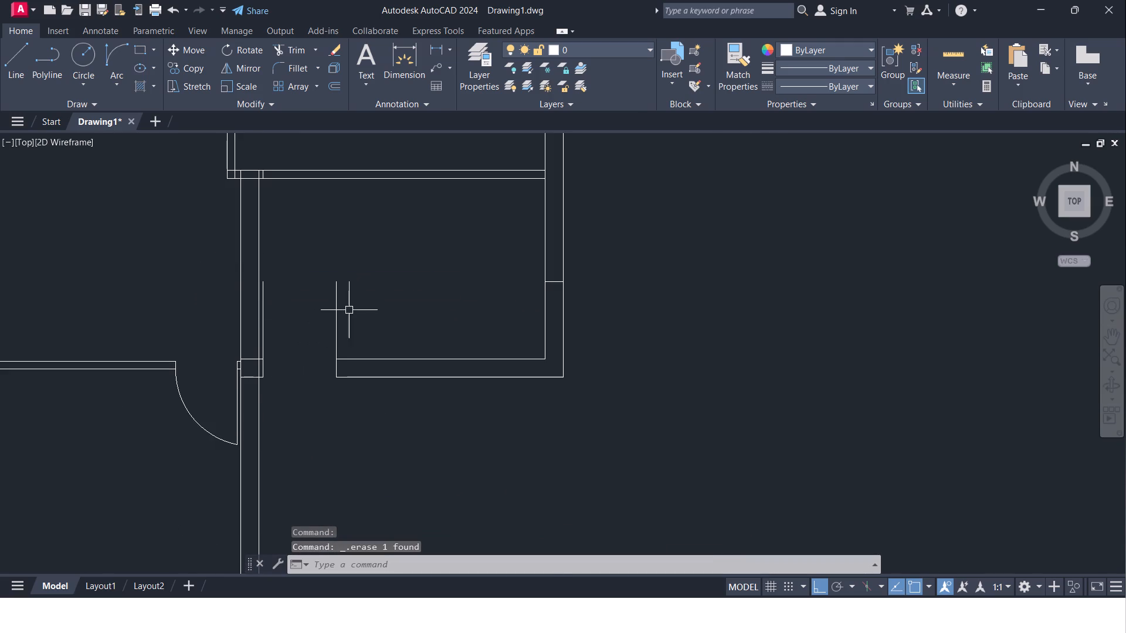
{"action": "type", "text": "tr"}
{"action": "key", "text": "Return"}
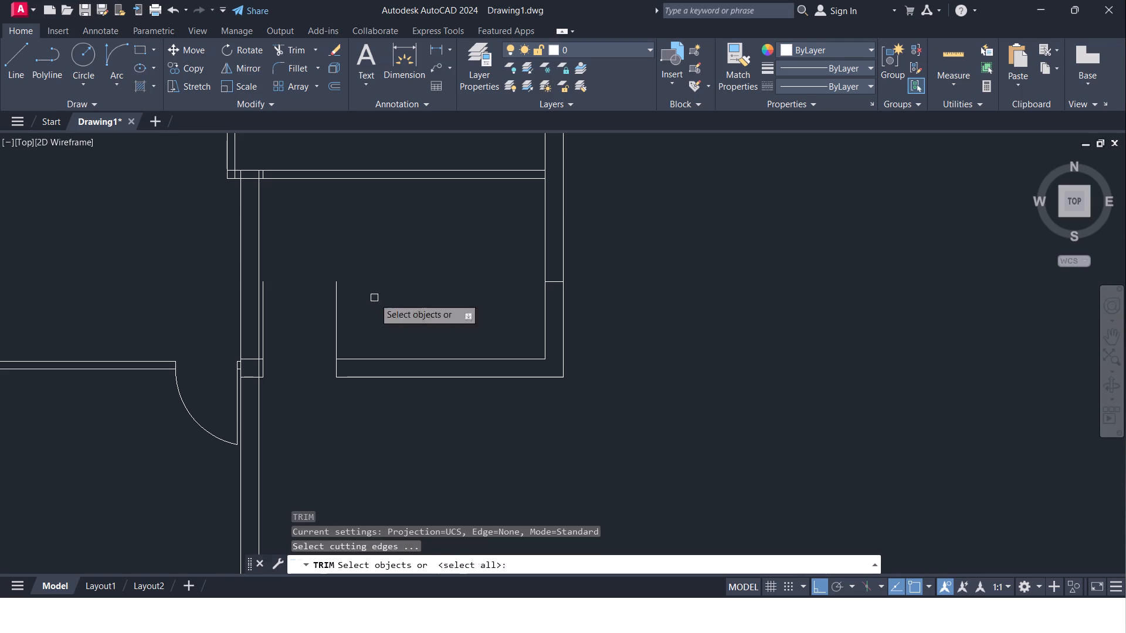
{"action": "key", "text": "Return"}
{"action": "left_click", "coordinate": [338, 313]}
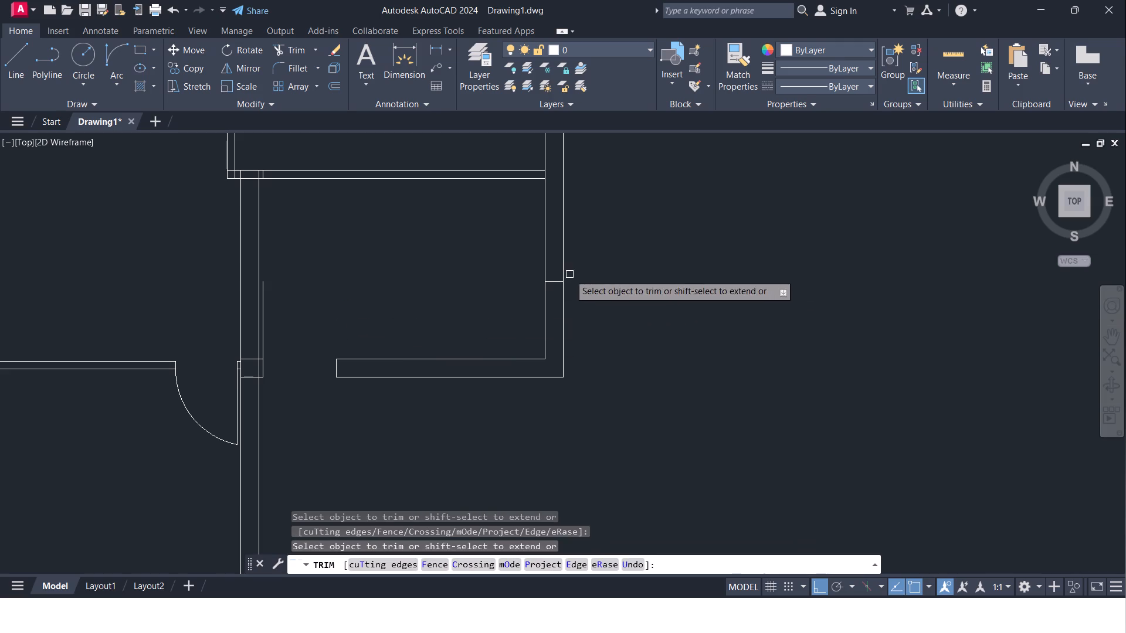
{"action": "key", "text": "Escape"}
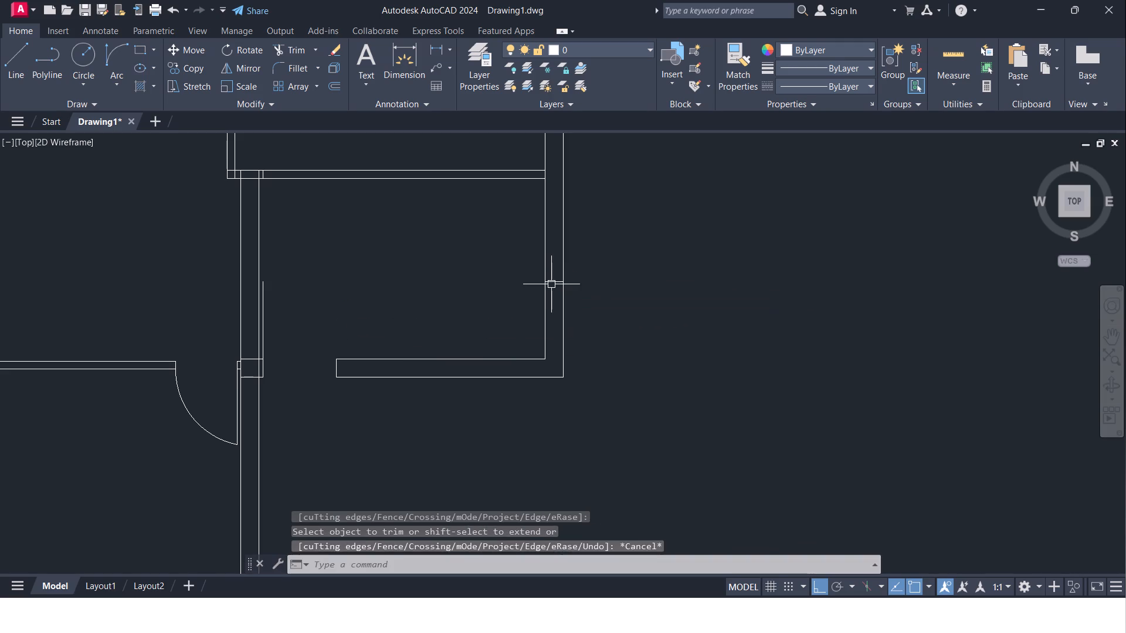
Erase the short leftover horizontal line across the thickness of the room's outer wall opposite the door.
{"action": "left_click", "coordinate": [551, 284]}
{"action": "key", "text": "Delete"}
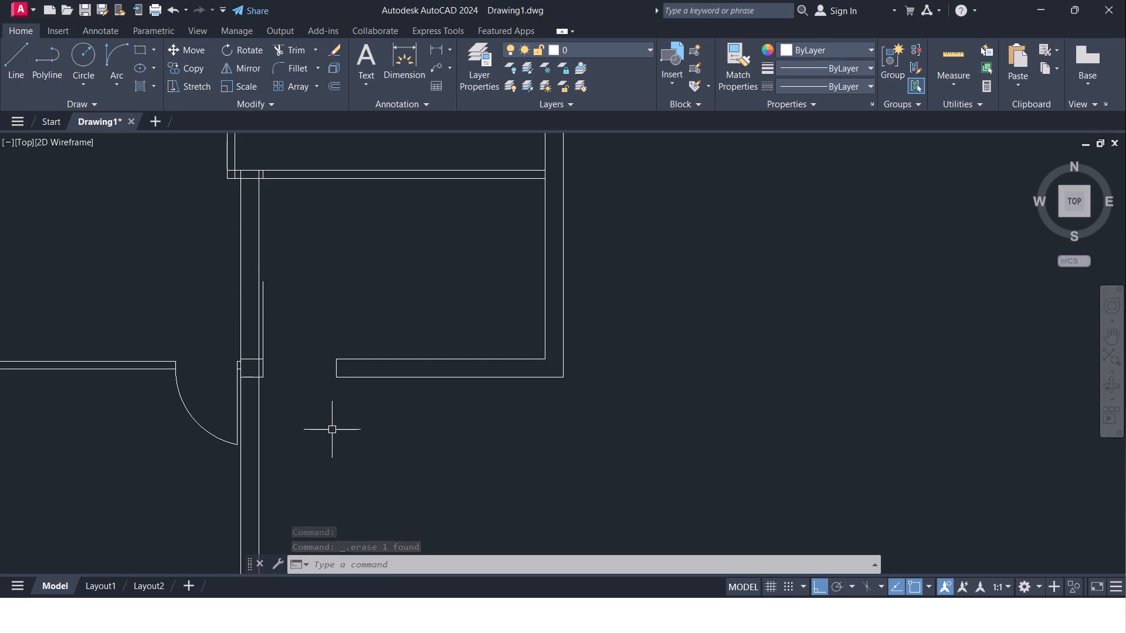
Draw the door swing as a start-end-direction arc from the jamb's upper corner to the door leaf's upper end.
{"action": "scroll", "coordinate": [325, 447], "scroll_direction": "down", "scroll_amount": 1}
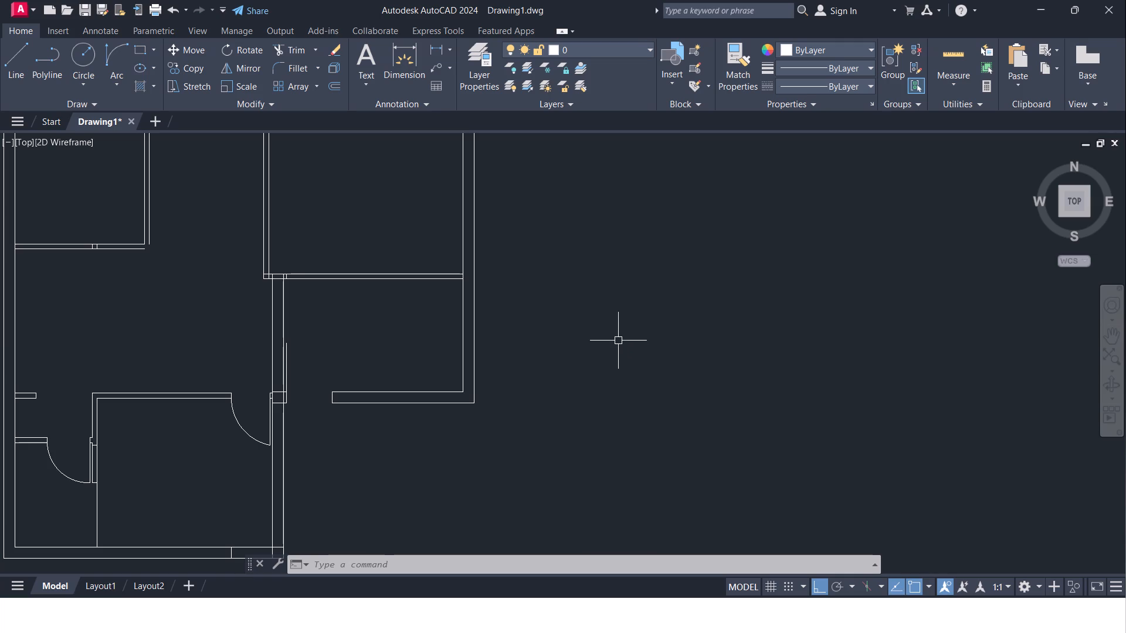
{"action": "middle_click_drag", "start_coordinate": [359, 341], "coordinate": [391, 290]}
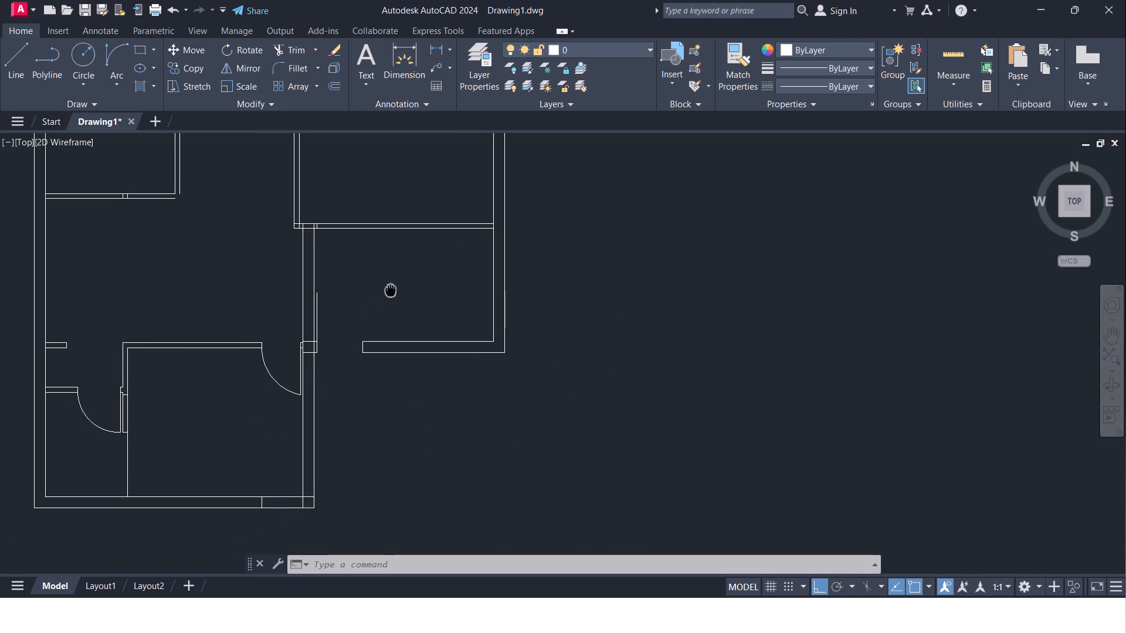
{"action": "middle_click_drag", "start_coordinate": [391, 290], "coordinate": [391, 295]}
{"action": "scroll", "coordinate": [371, 326], "scroll_direction": "up", "scroll_amount": 2}
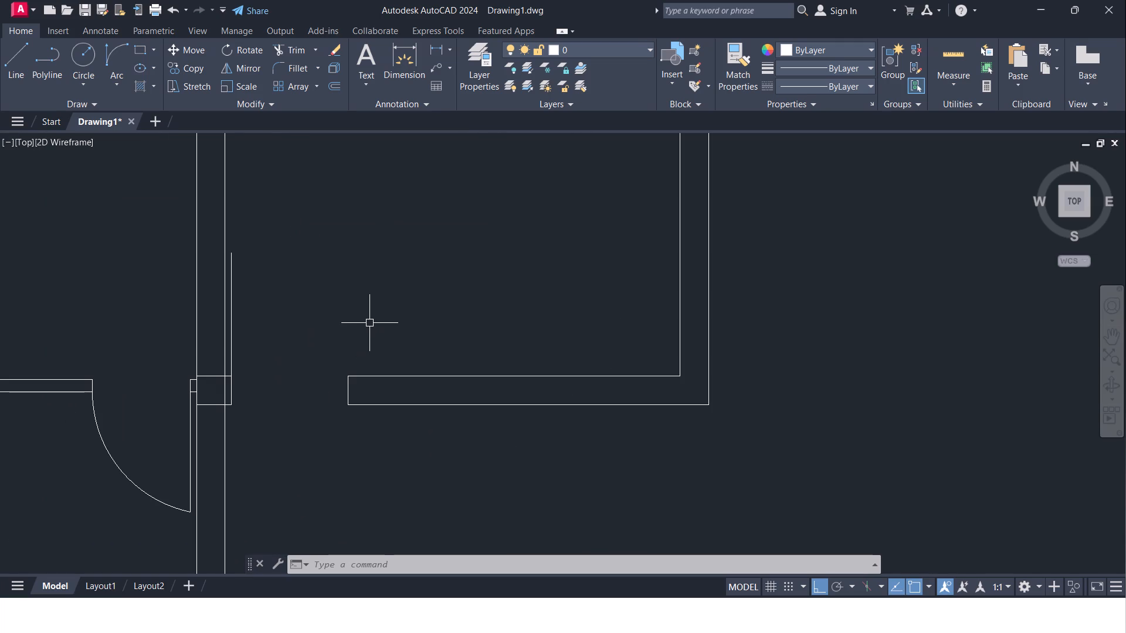
{"action": "key", "text": "Escape"}
{"action": "left_click", "coordinate": [113, 53]}
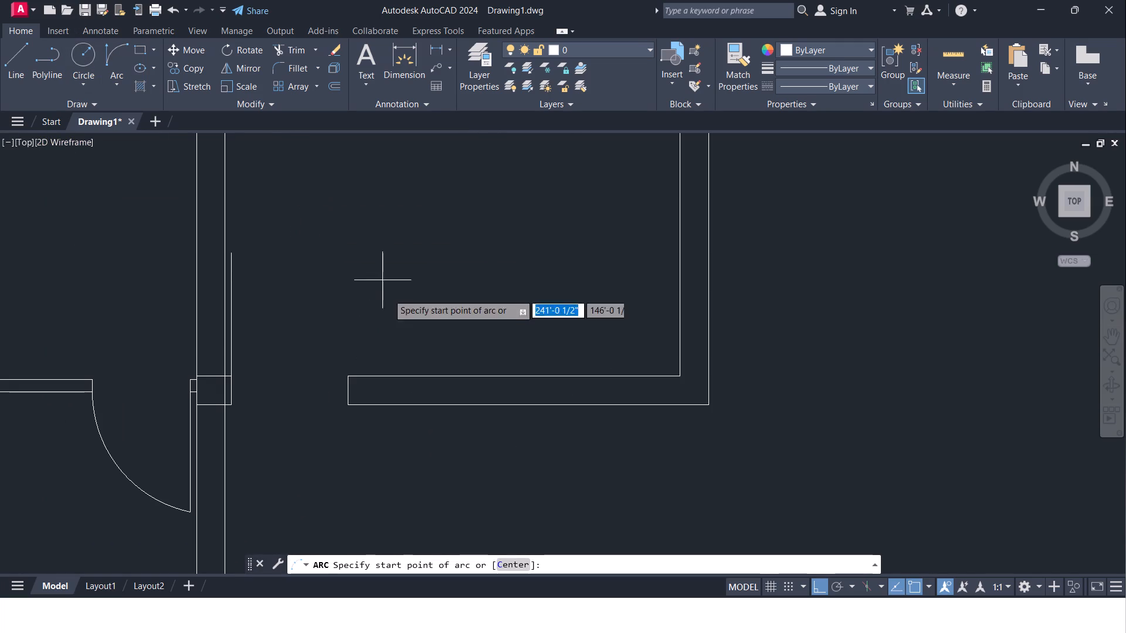
{"action": "left_click", "coordinate": [346, 379]}
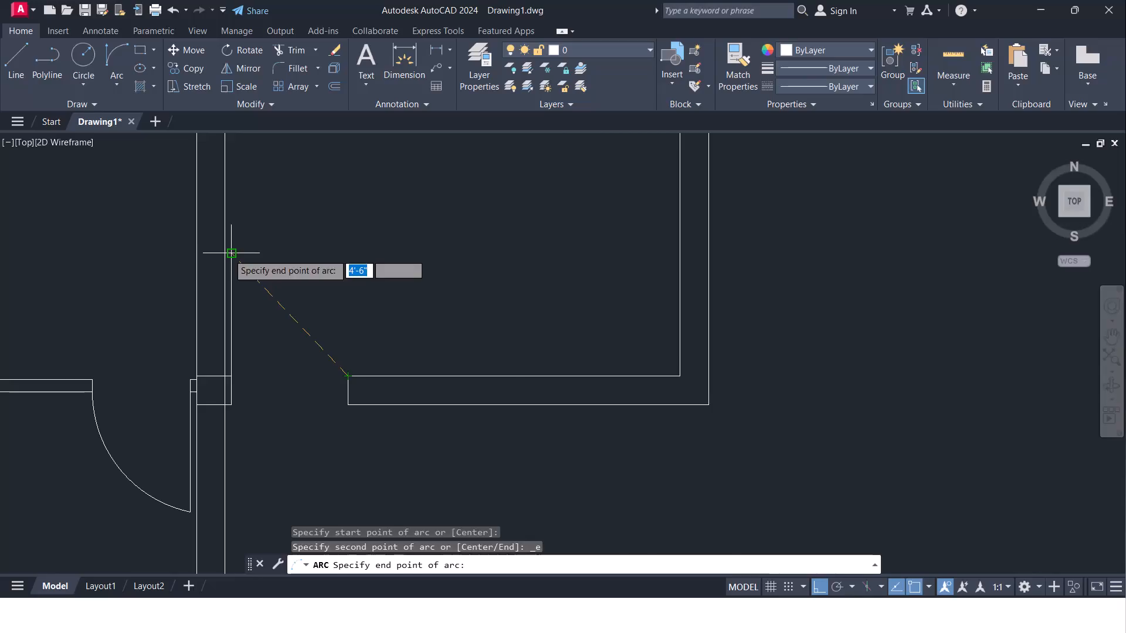
{"action": "left_click", "coordinate": [228, 254]}
{"action": "left_click", "coordinate": [359, 199]}
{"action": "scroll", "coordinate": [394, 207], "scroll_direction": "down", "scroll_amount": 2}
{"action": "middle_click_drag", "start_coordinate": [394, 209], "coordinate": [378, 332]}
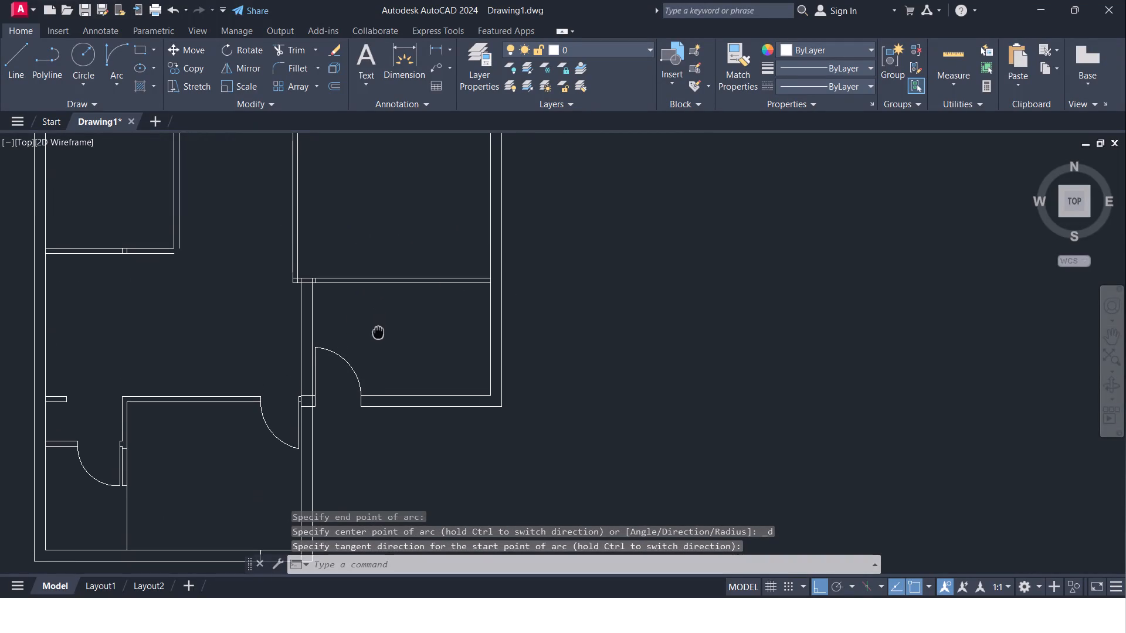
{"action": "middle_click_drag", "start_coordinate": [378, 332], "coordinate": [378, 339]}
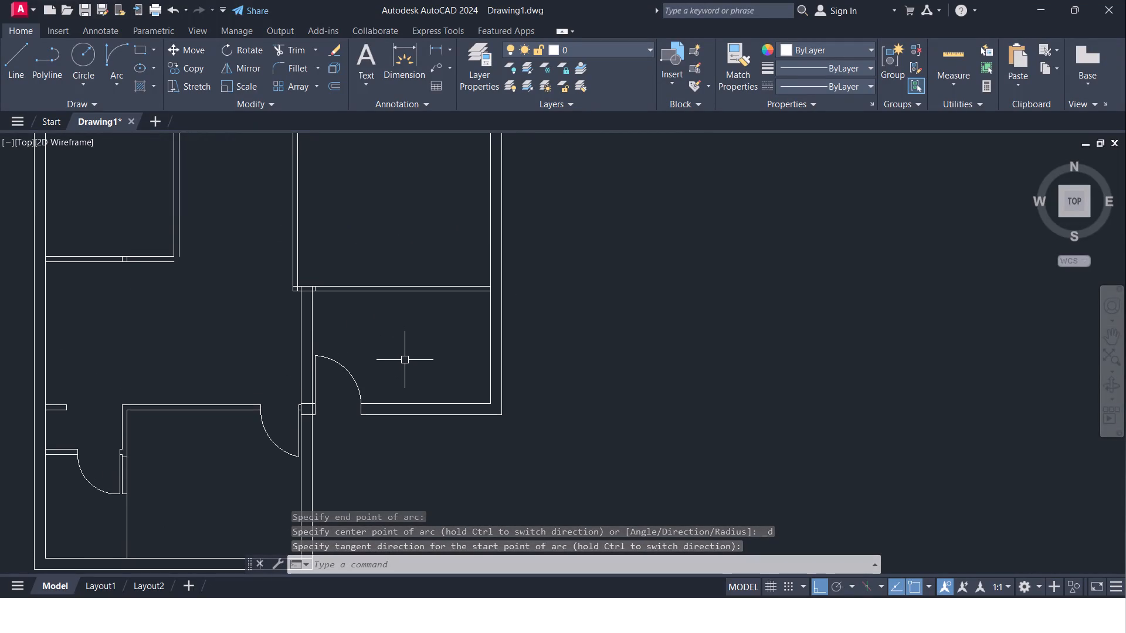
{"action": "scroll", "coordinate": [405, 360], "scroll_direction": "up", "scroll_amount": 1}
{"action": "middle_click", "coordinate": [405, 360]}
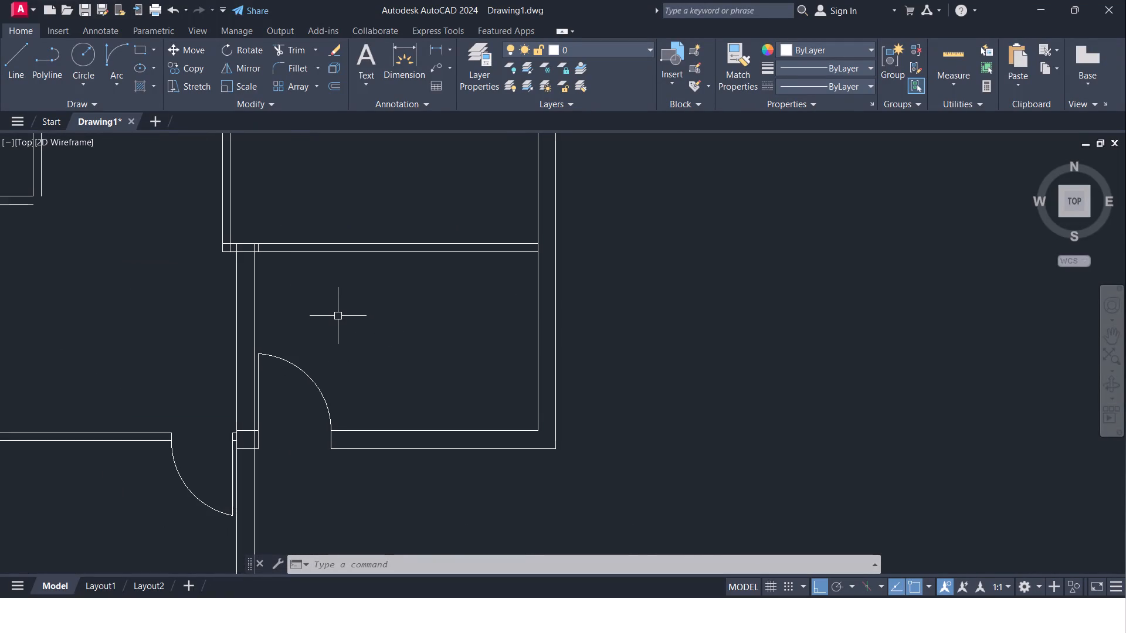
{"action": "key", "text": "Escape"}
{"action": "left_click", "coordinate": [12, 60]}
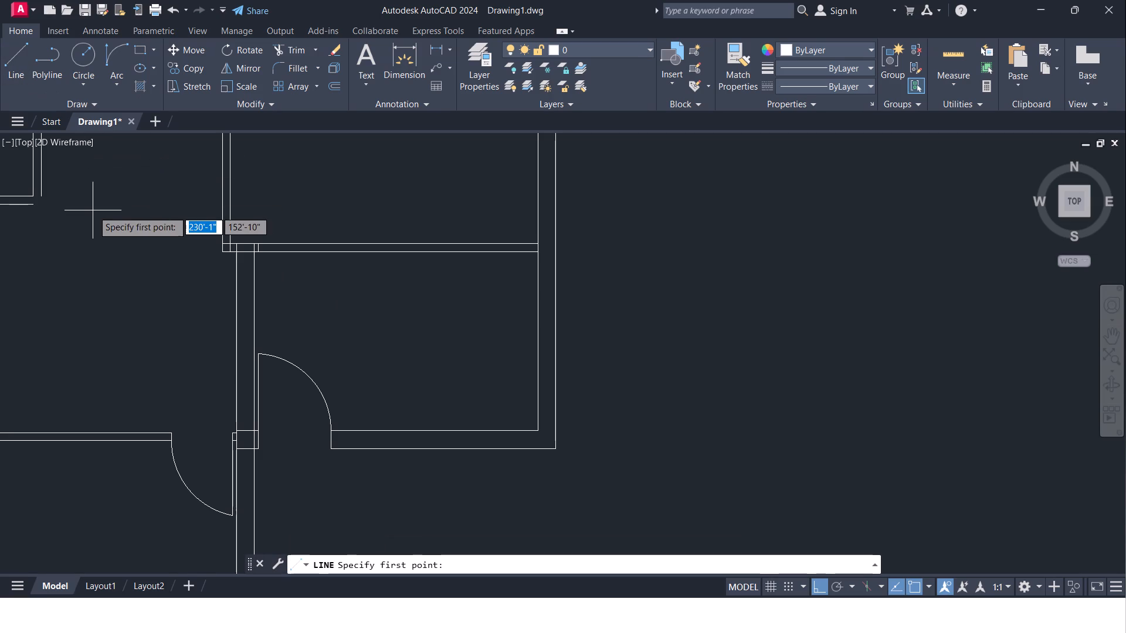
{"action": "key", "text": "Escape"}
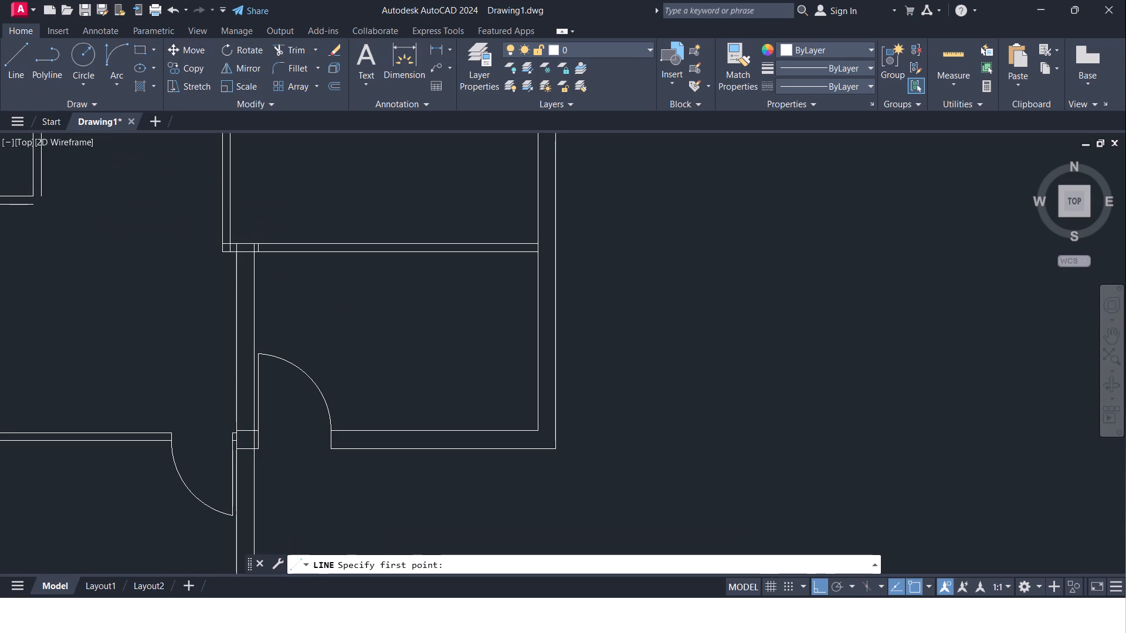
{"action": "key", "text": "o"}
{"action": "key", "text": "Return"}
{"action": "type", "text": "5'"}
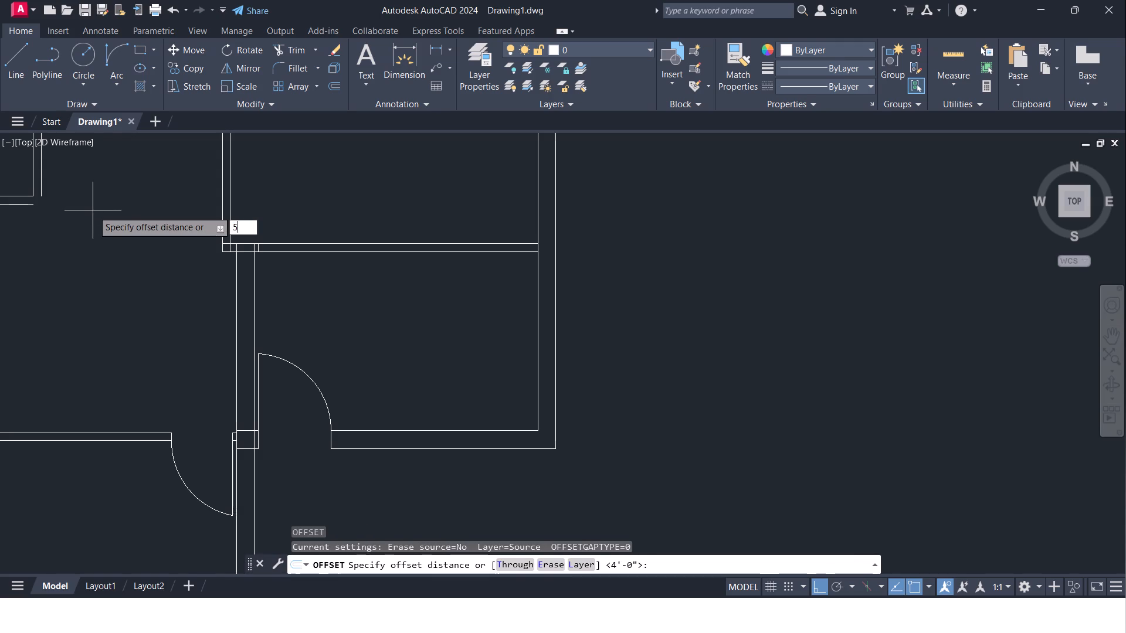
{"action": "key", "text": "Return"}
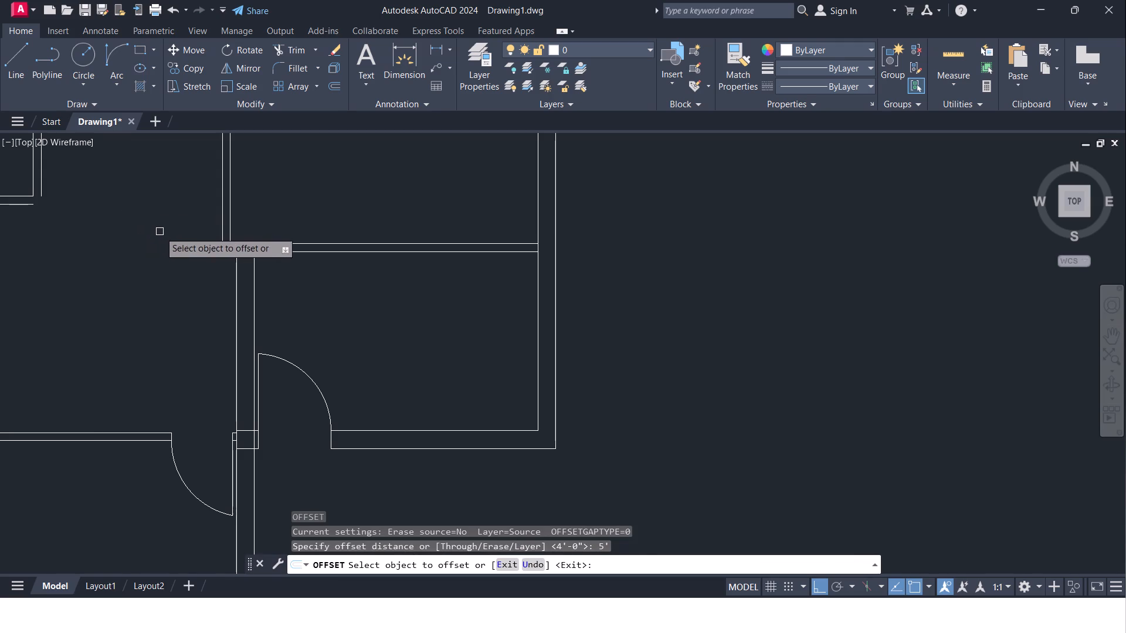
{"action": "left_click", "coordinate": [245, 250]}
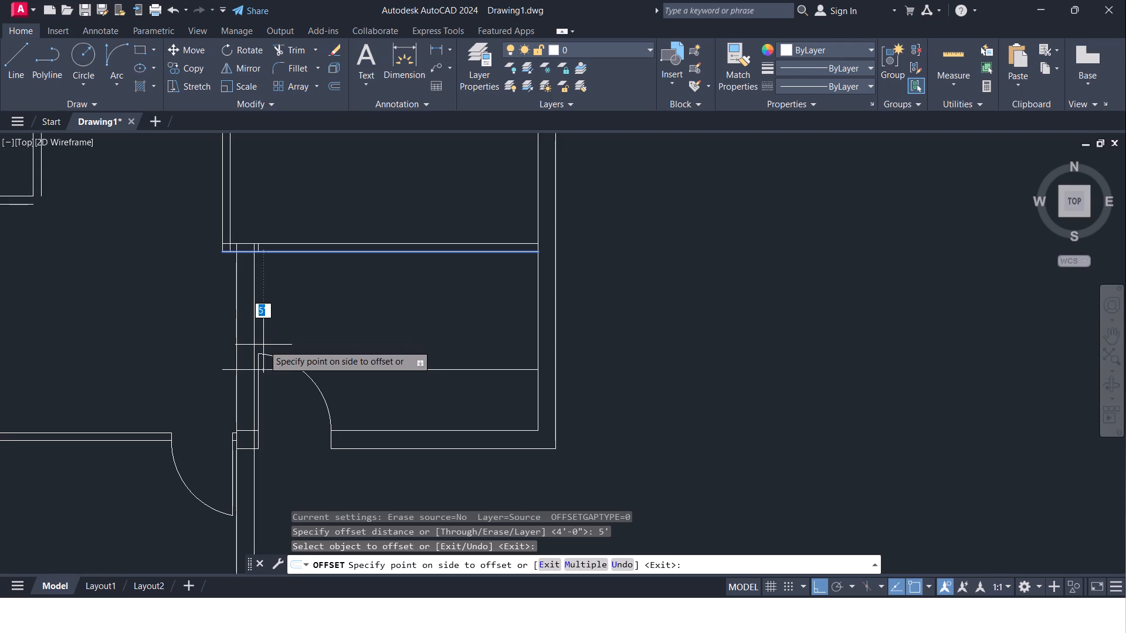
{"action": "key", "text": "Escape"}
Measure the room's inside width along its upper wall with a linear dimension, without placing it.
{"action": "left_click", "coordinate": [436, 53]}
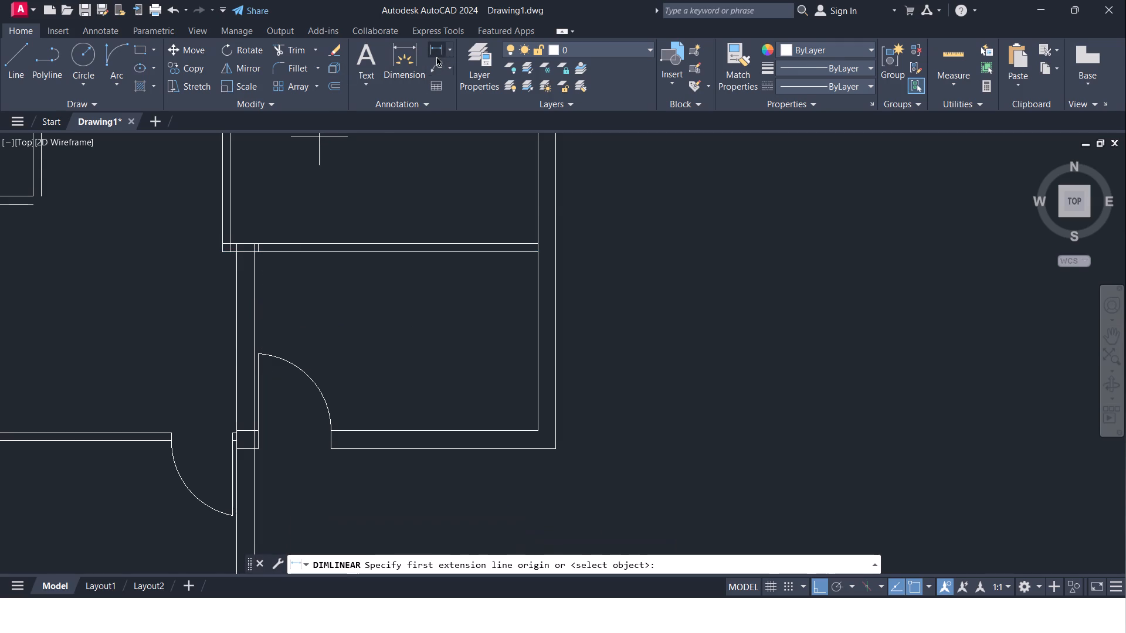
{"action": "left_click", "coordinate": [252, 256]}
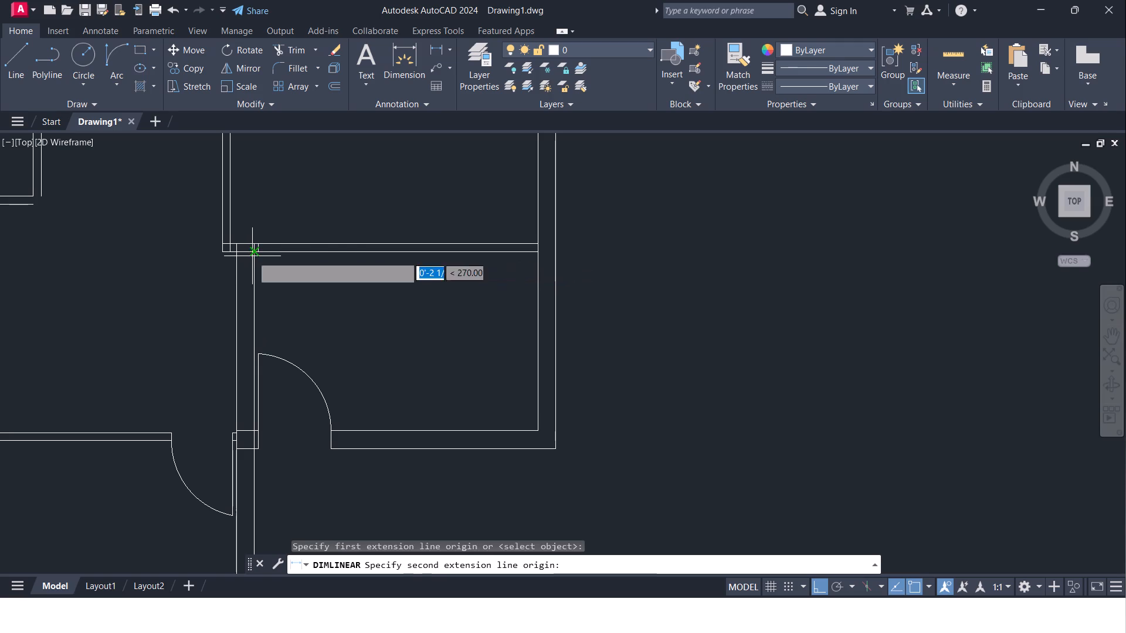
{"action": "left_click", "coordinate": [537, 254]}
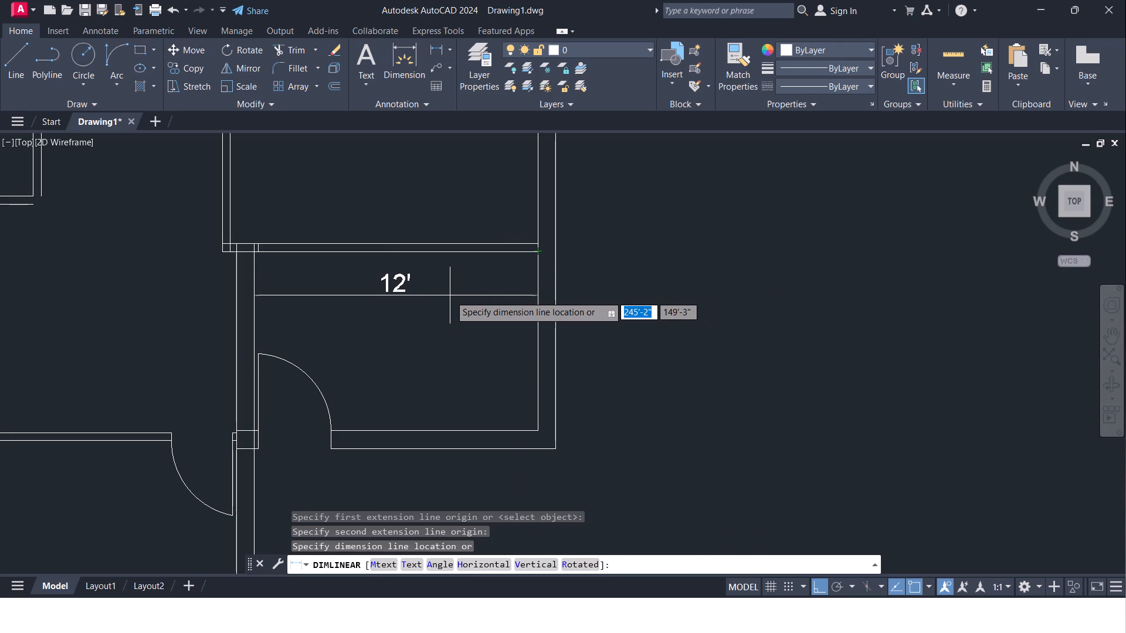
{"action": "key", "text": "Escape"}
Move the two vertical wall lines beside the door 2" toward the room, aligning the inner line with the door leaf.
{"action": "scroll", "coordinate": [264, 304], "scroll_direction": "up", "scroll_amount": 1}
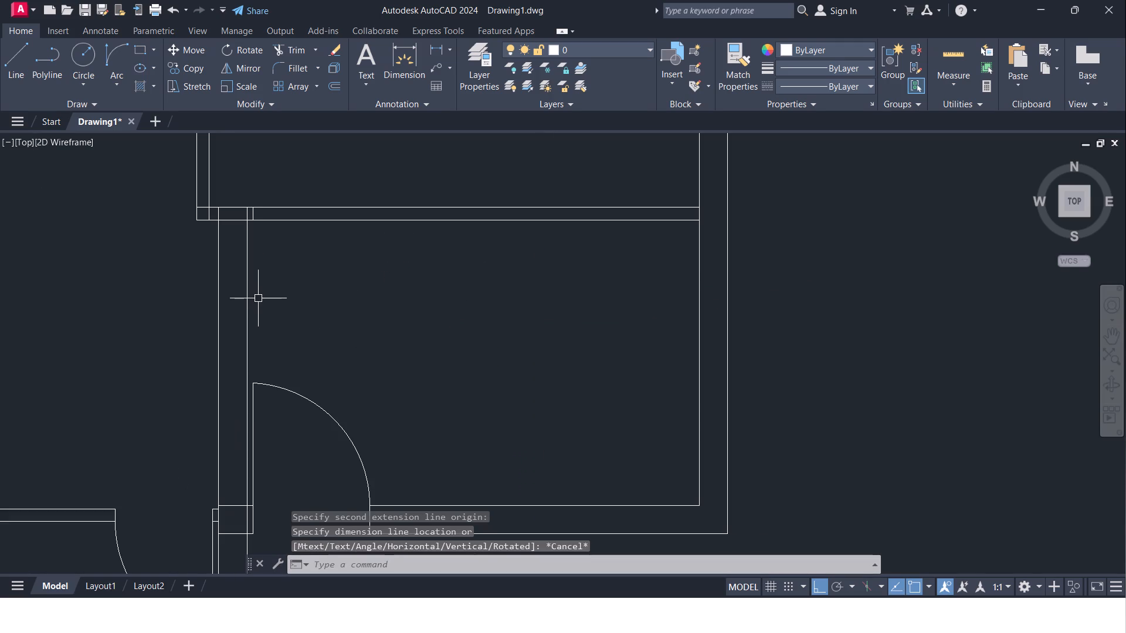
{"action": "left_click", "coordinate": [216, 213]}
{"action": "left_click", "coordinate": [246, 244]}
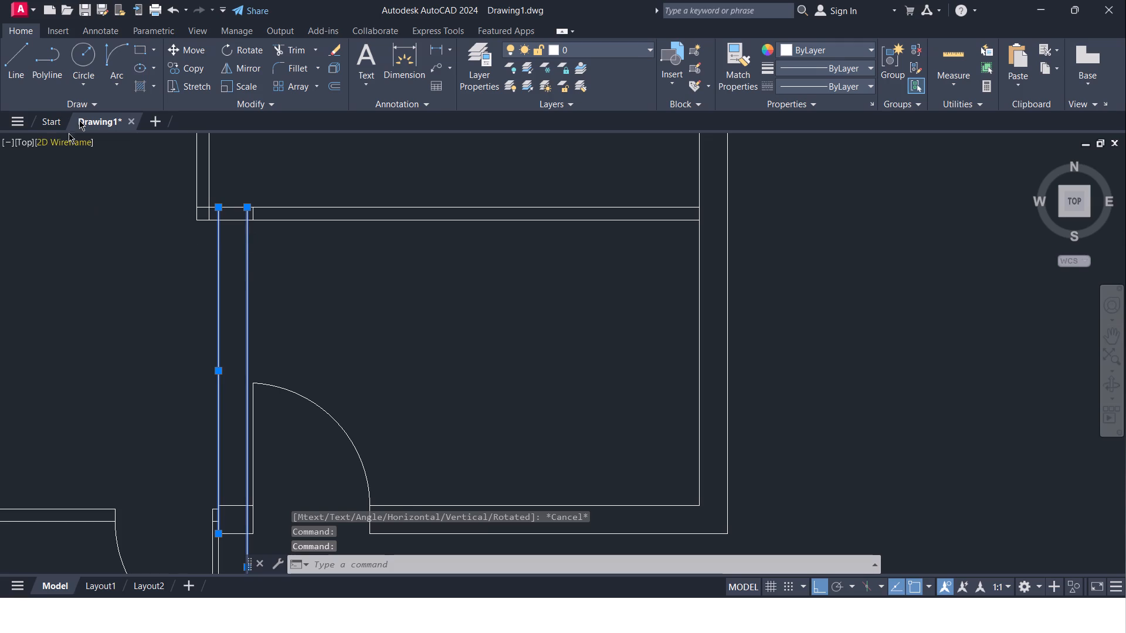
{"action": "left_click", "coordinate": [188, 53]}
{"action": "scroll", "coordinate": [246, 212], "scroll_direction": "up", "scroll_amount": 2}
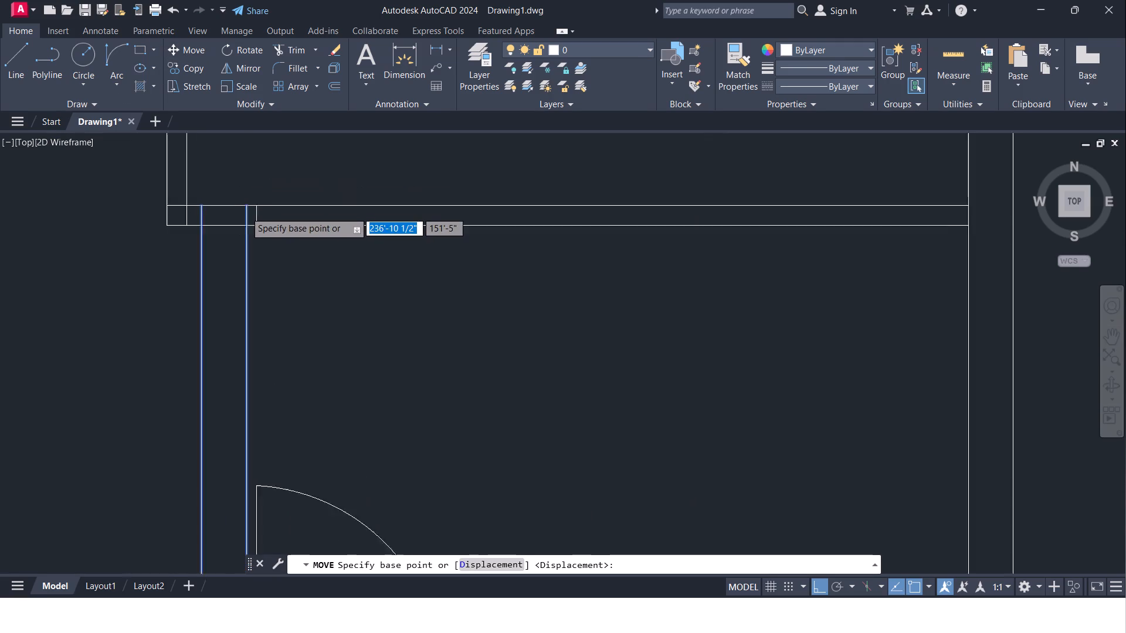
{"action": "left_click", "coordinate": [245, 203]}
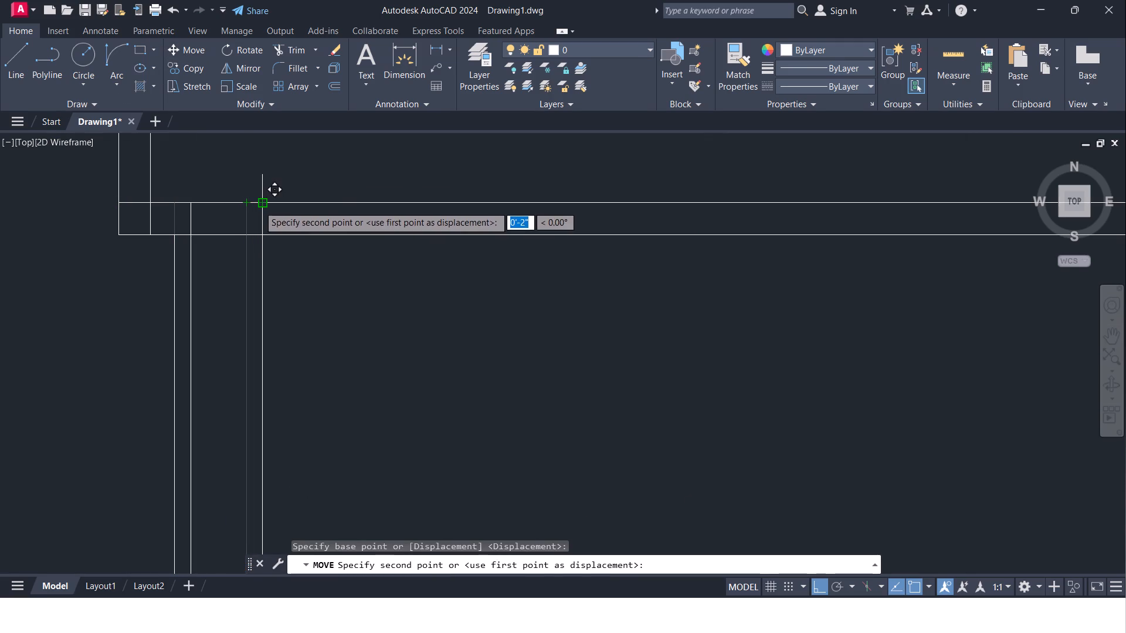
{"action": "left_click", "coordinate": [259, 206]}
Erase the leftover vertical line running just outside the moved wall's outer face.
{"action": "scroll", "coordinate": [260, 211], "scroll_direction": "down", "scroll_amount": 3}
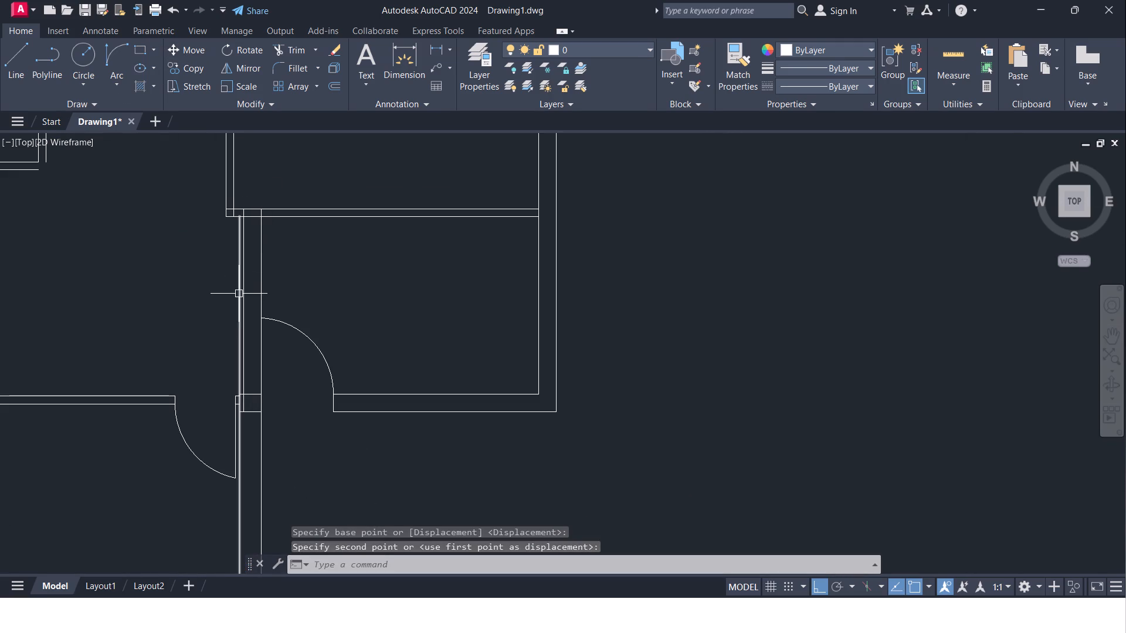
{"action": "left_click", "coordinate": [239, 294]}
{"action": "key", "text": "Delete"}
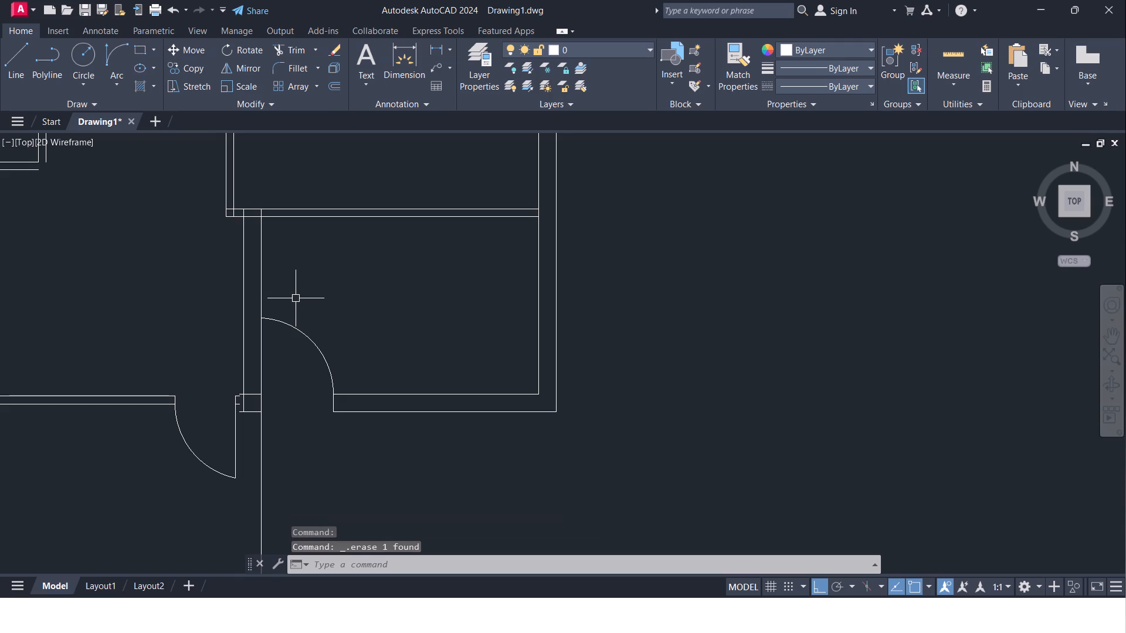
Extend the moved wall's outer face line down past the door to the lower horizontal wall.
{"action": "middle_click_drag", "start_coordinate": [289, 292], "coordinate": [281, 173]}
{"action": "key", "text": "Escape"}
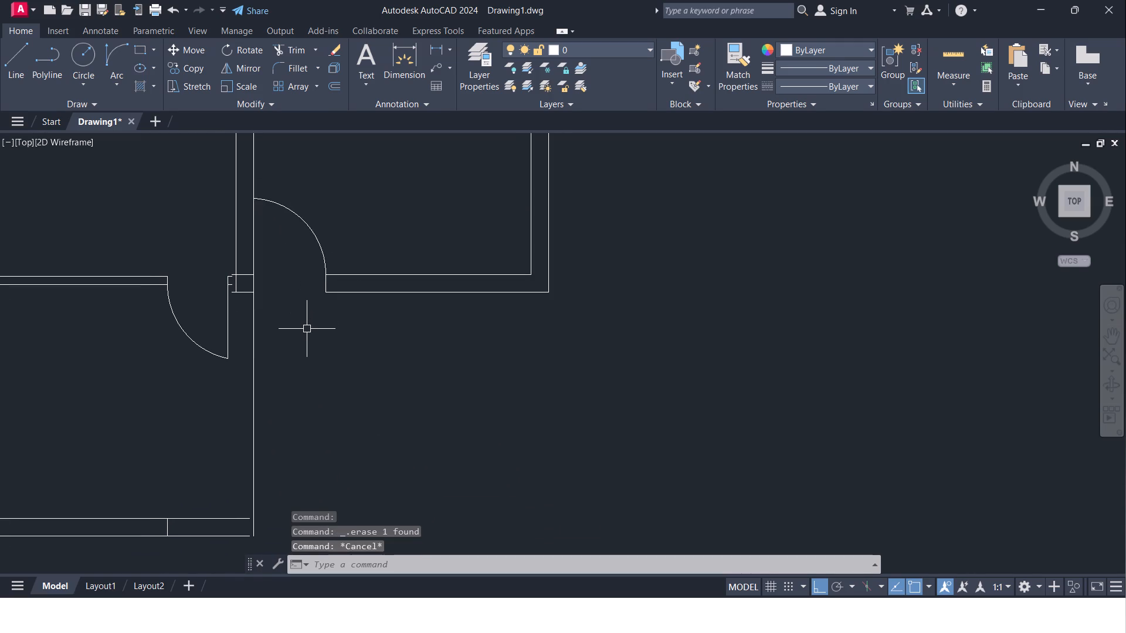
{"action": "type", "text": "ex"}
{"action": "key", "text": "Return"}
{"action": "key", "text": "Return"}
{"action": "left_click", "coordinate": [235, 248]}
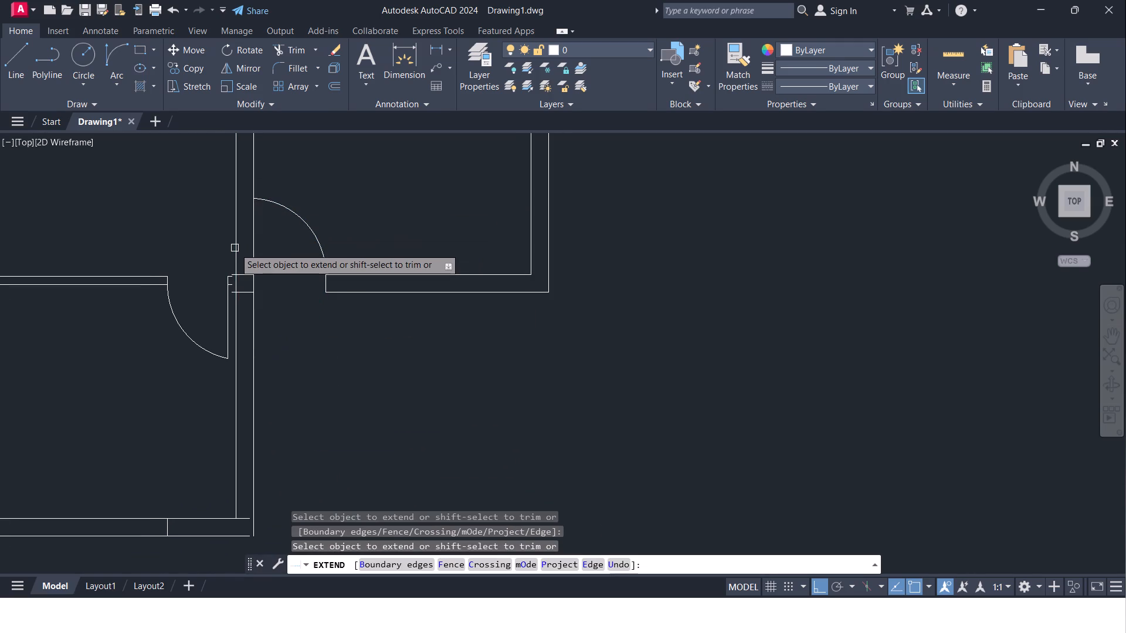
{"action": "scroll", "coordinate": [239, 295], "scroll_direction": "up", "scroll_amount": 3}
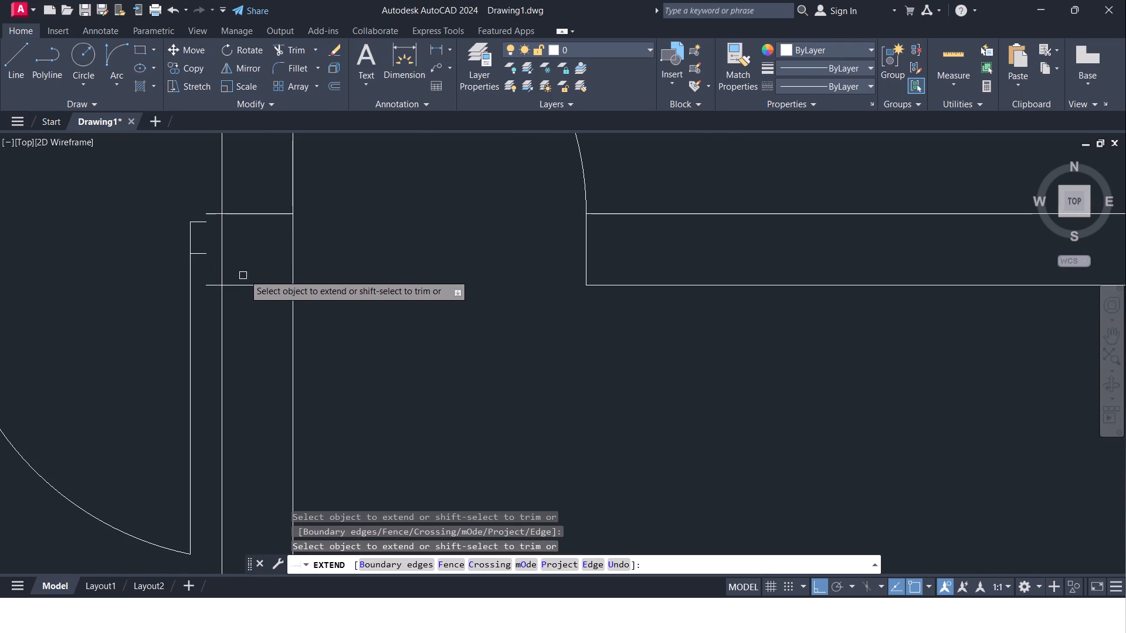
{"action": "key", "text": "Escape"}
Extend the two short horizontal lines at the neighbouring room's door jamb to the wall's outer face.
{"action": "type", "text": "ex"}
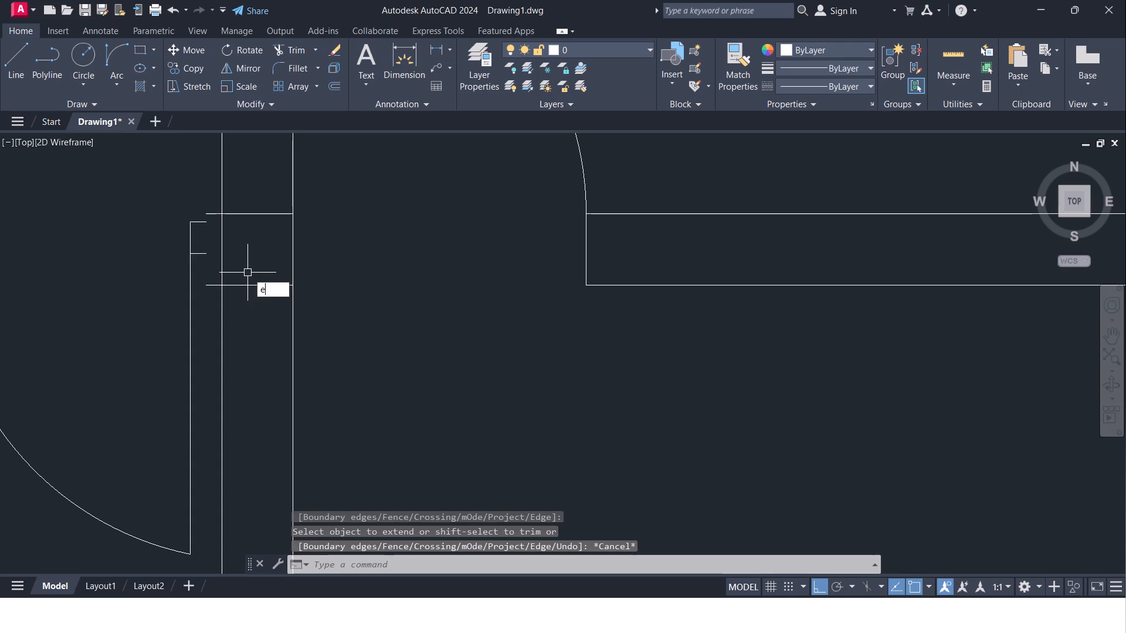
{"action": "key", "text": "Return"}
{"action": "key", "text": "Return"}
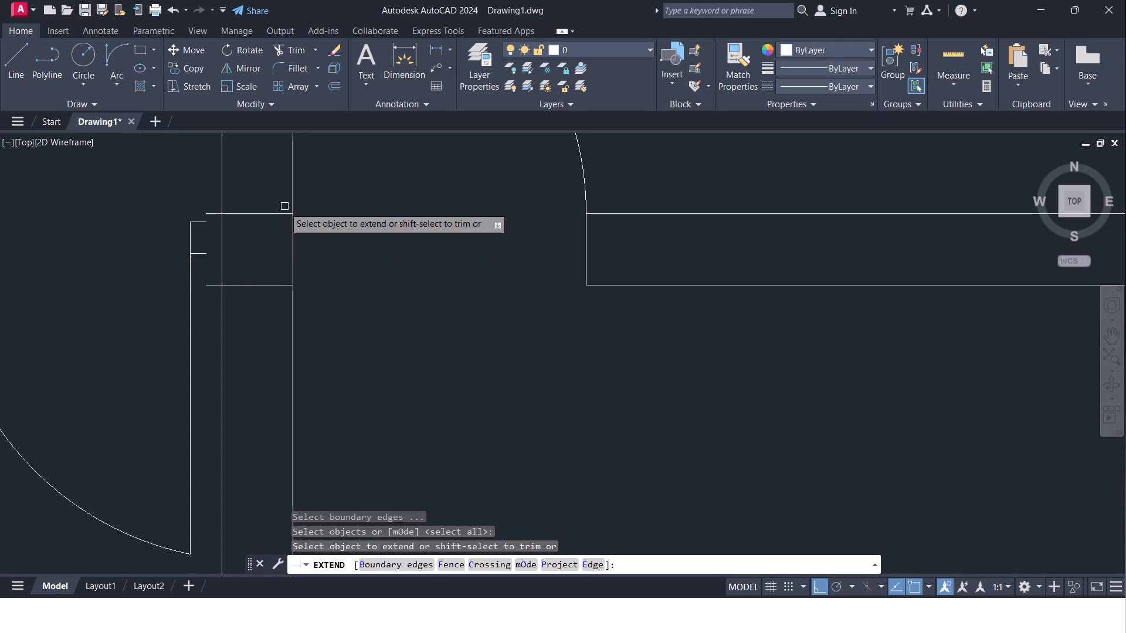
{"action": "left_click", "coordinate": [199, 225]}
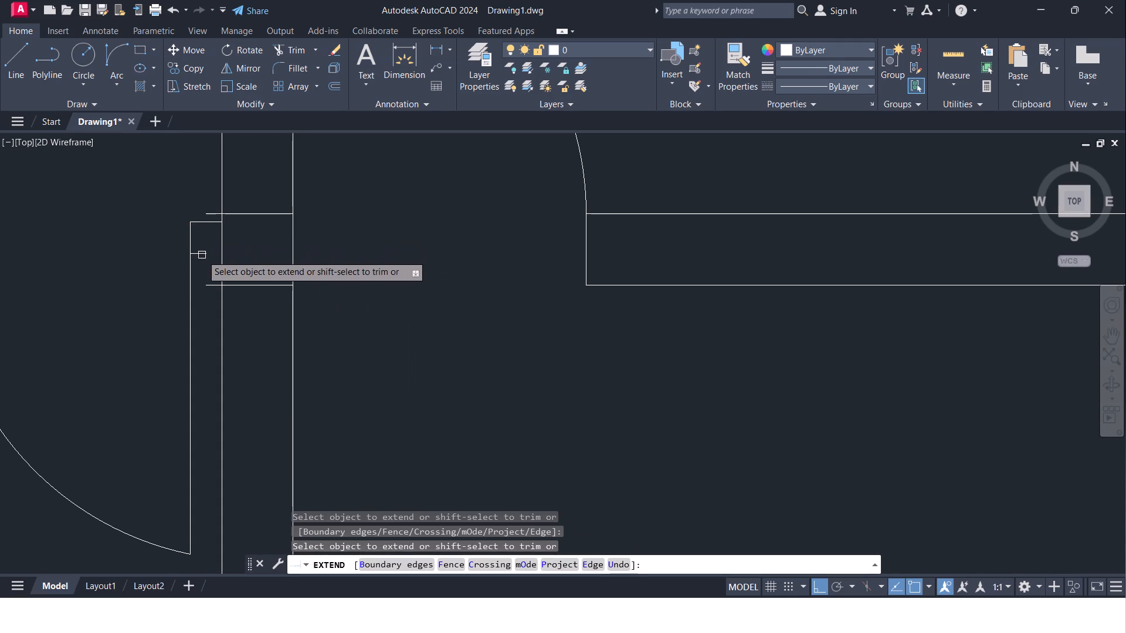
{"action": "left_click", "coordinate": [202, 256]}
{"action": "key", "text": "Escape"}
Trim the two horizontal lines crossing the wall where they overshoot its outer face beside the neighbouring door jamb.
{"action": "key", "text": "t"}
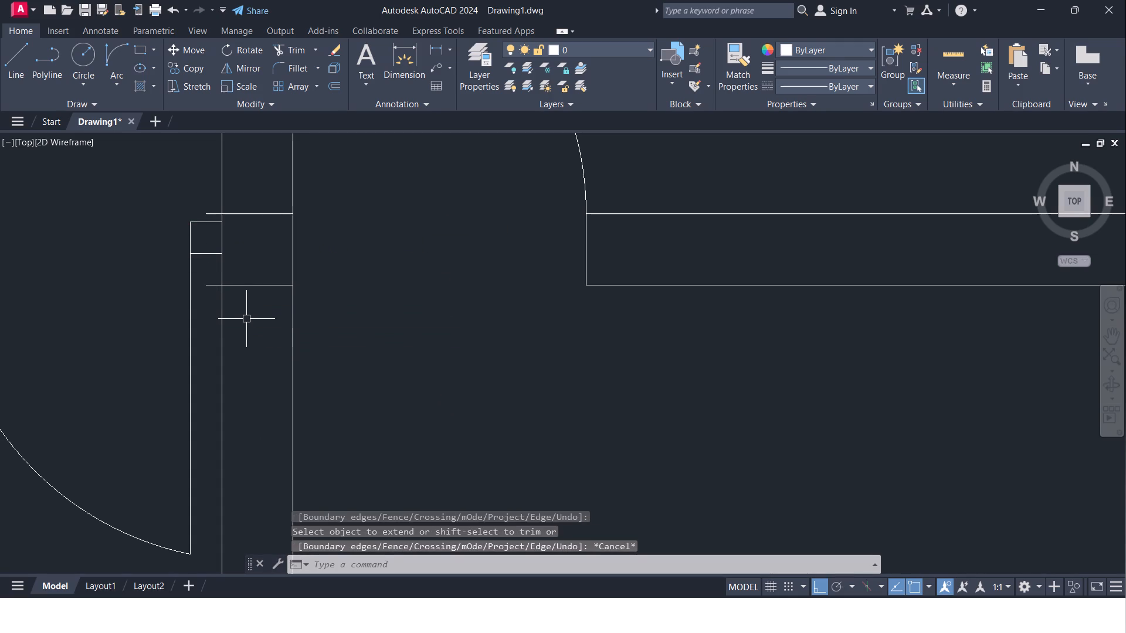
{"action": "key", "text": "r"}
{"action": "key", "text": "Return"}
{"action": "key", "text": "Return"}
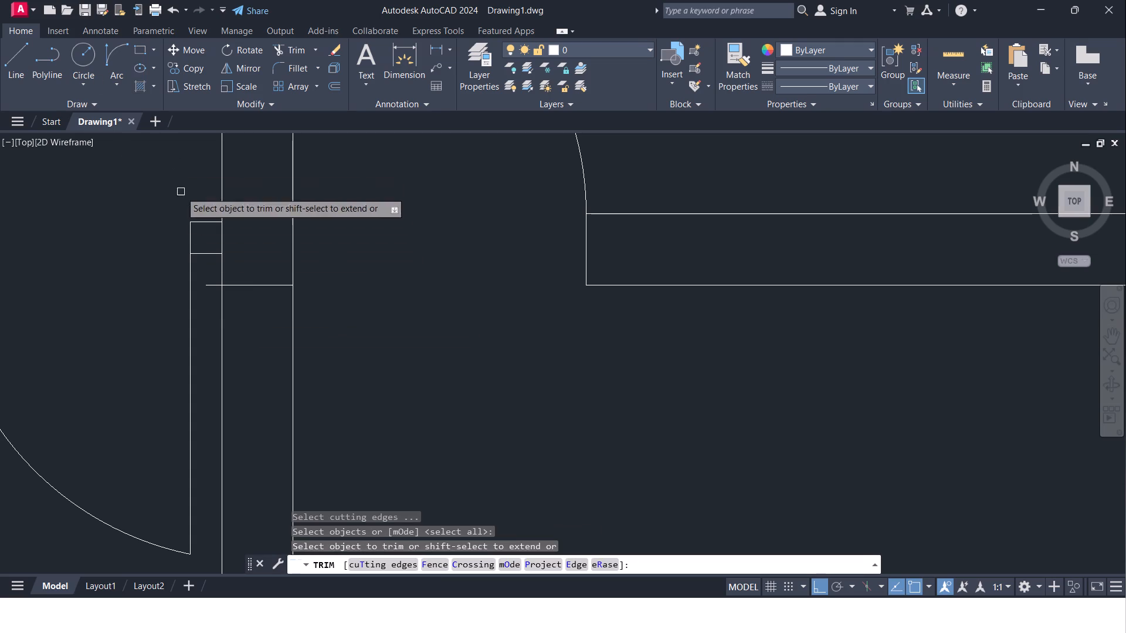
{"action": "left_click", "coordinate": [215, 211]}
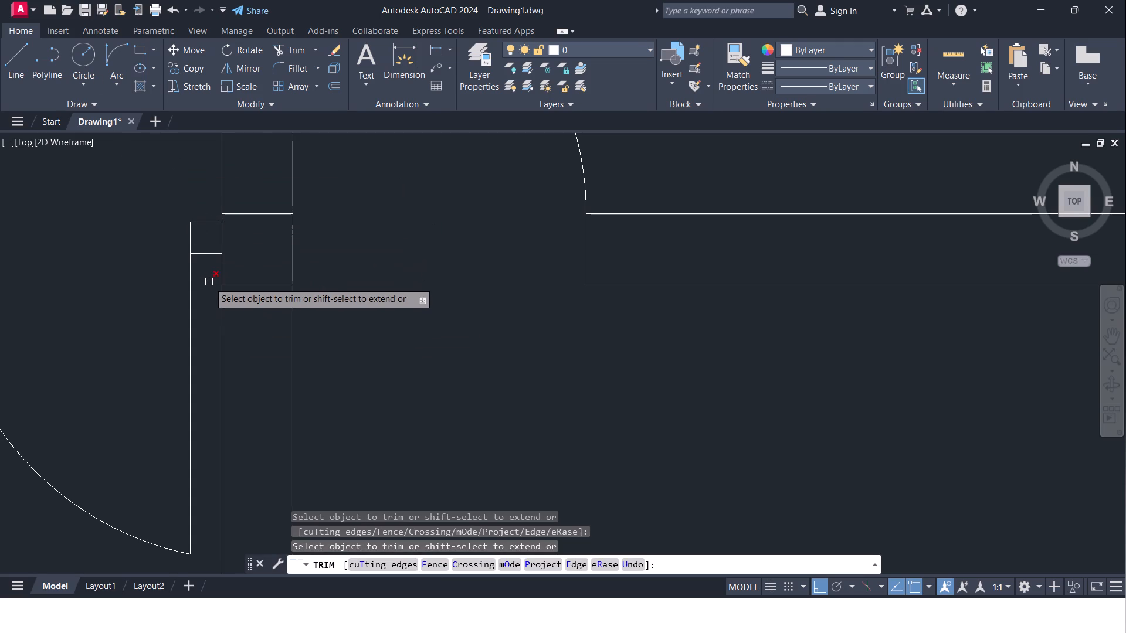
{"action": "left_click", "coordinate": [209, 282]}
{"action": "scroll", "coordinate": [209, 282], "scroll_direction": "down", "scroll_amount": 2}
{"action": "middle_click_drag", "start_coordinate": [290, 273], "coordinate": [291, 329]}
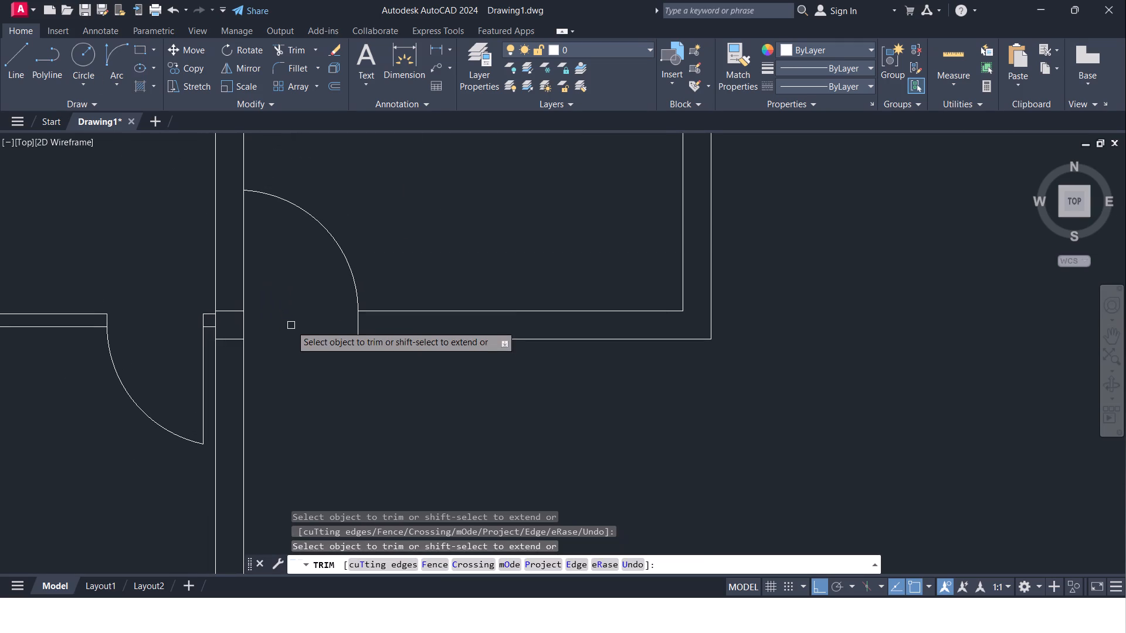
{"action": "middle_click_drag", "start_coordinate": [289, 297], "coordinate": [276, 342]}
{"action": "scroll", "coordinate": [276, 342], "scroll_direction": "down", "scroll_amount": 1}
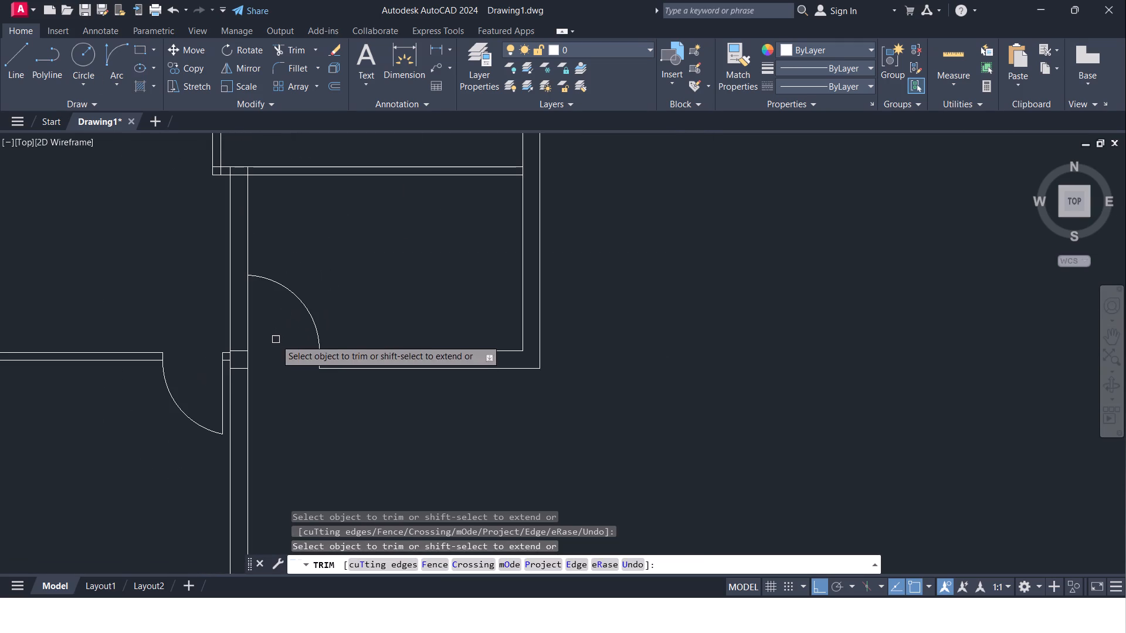
{"action": "key", "text": "Escape"}
Offset the vertical door leaf line 2" into the room.
{"action": "key", "text": "o"}
{"action": "key", "text": "Return"}
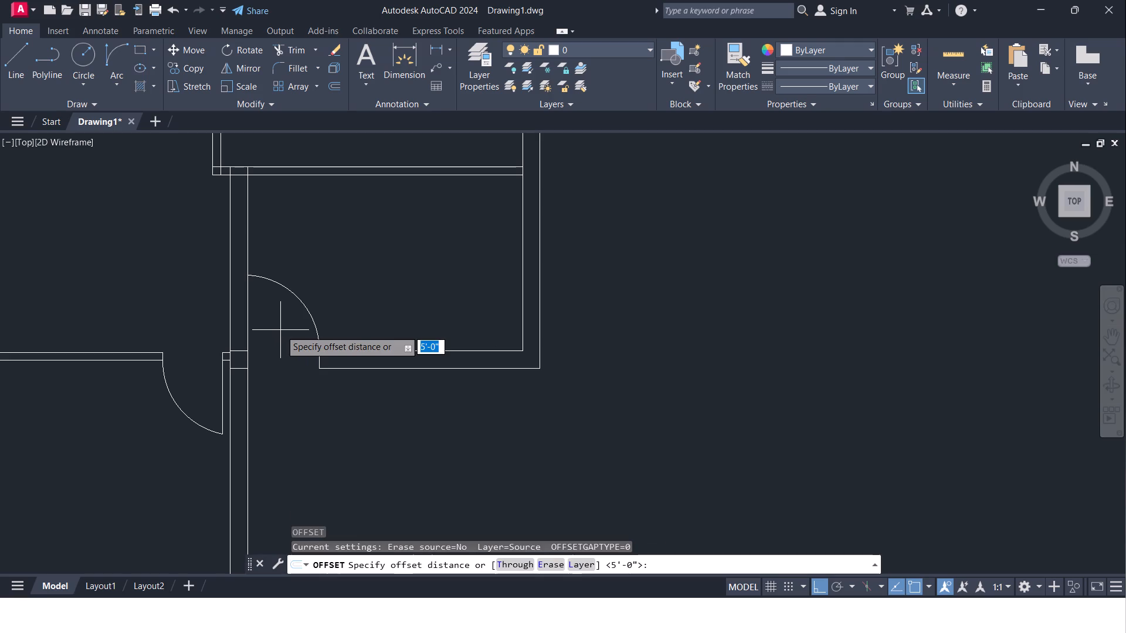
{"action": "type", "text": "2\""}
{"action": "key", "text": "Return"}
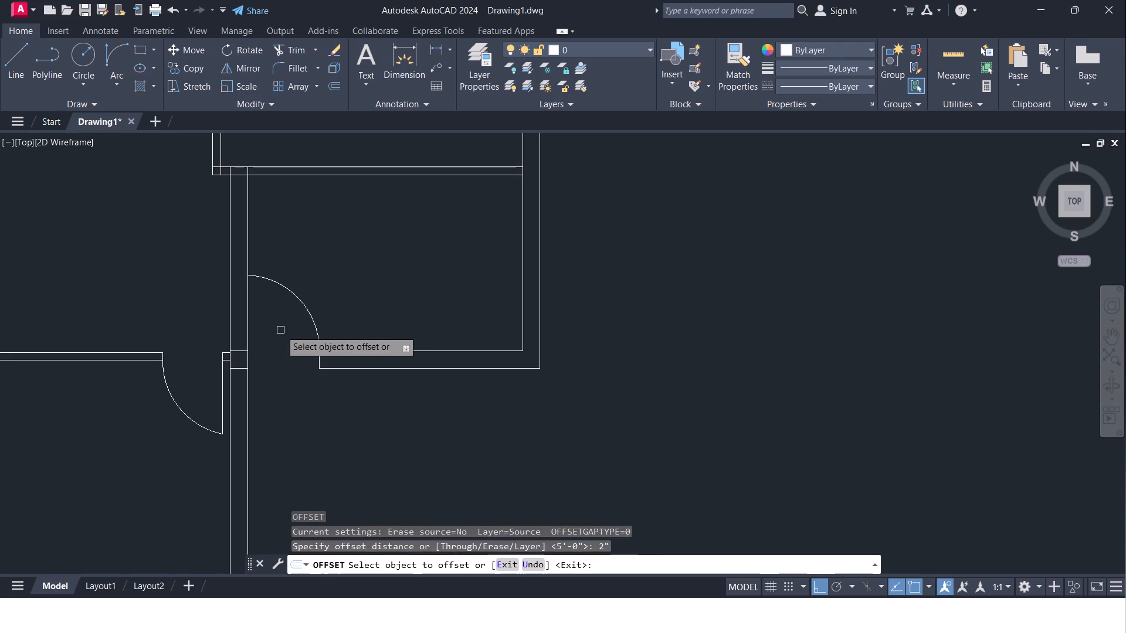
{"action": "left_click", "coordinate": [248, 326]}
{"action": "left_click", "coordinate": [313, 338]}
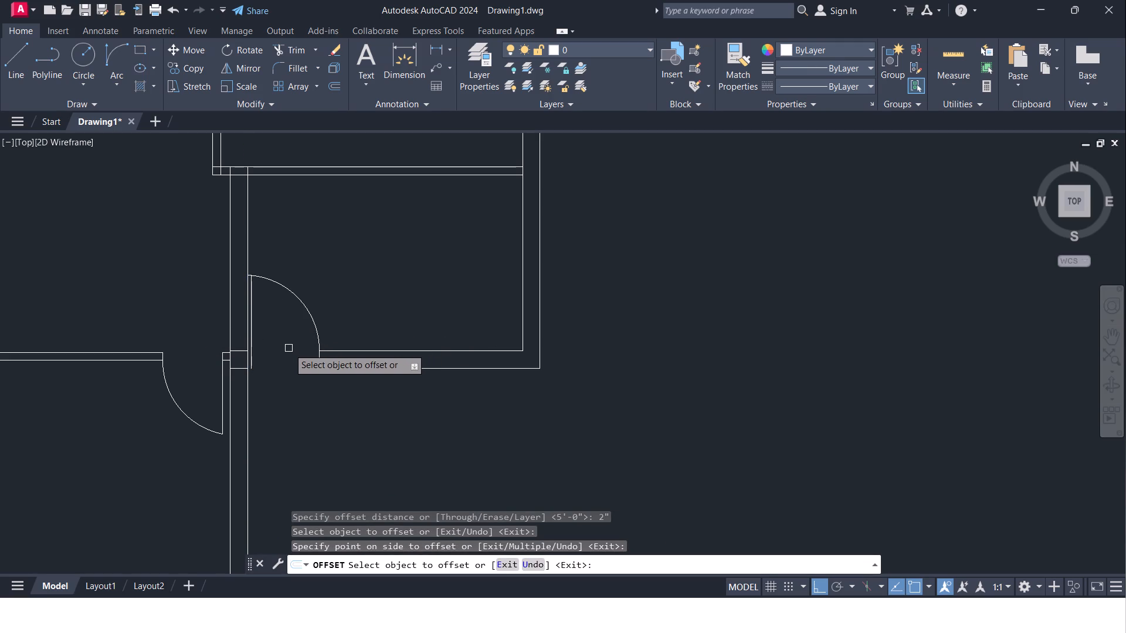
{"action": "key", "text": "Escape"}
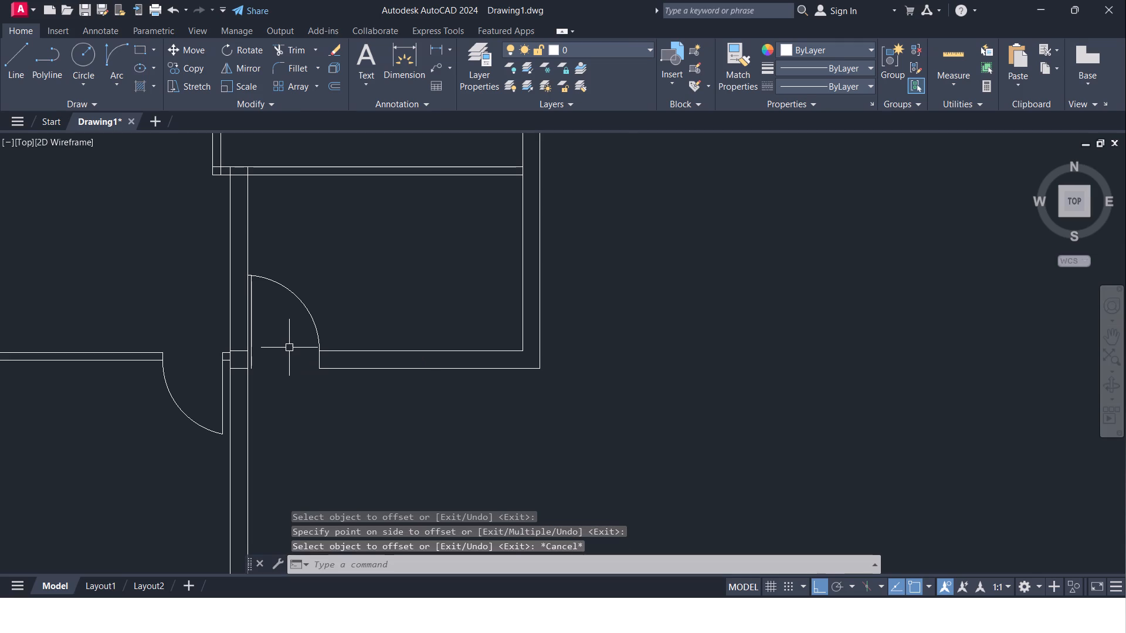
Trim the swing arc back to the offset door leaf line and remove the leaf's short overshoot above the arc.
{"action": "type", "text": "tr"}
{"action": "key", "text": "Return"}
{"action": "key", "text": "Return"}
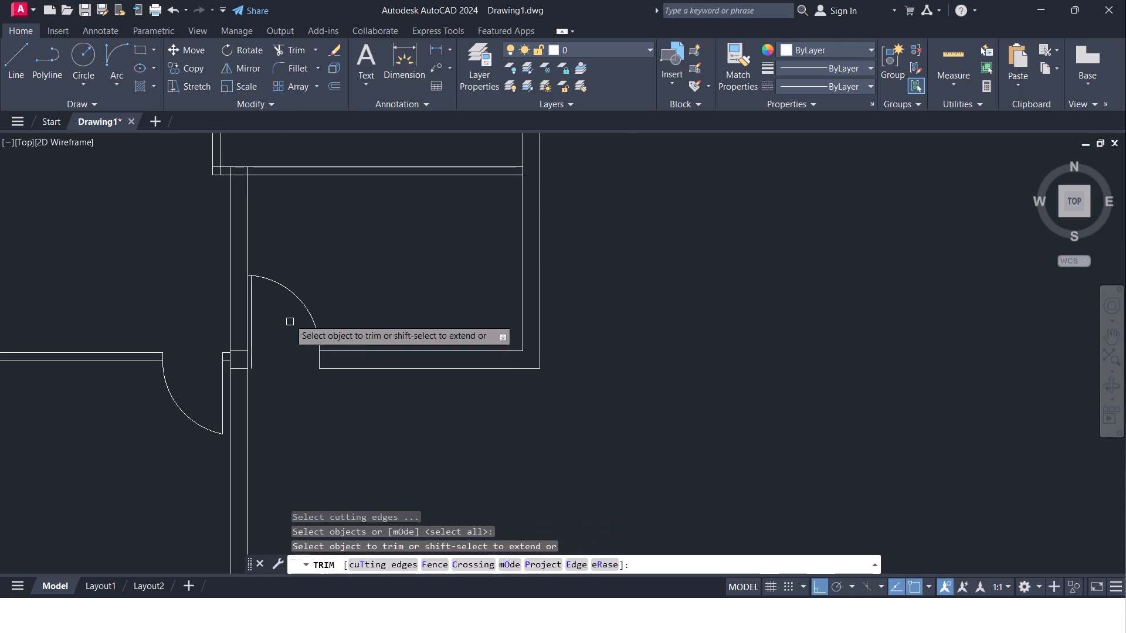
{"action": "scroll", "coordinate": [280, 311], "scroll_direction": "up", "scroll_amount": 2}
{"action": "scroll", "coordinate": [212, 234], "scroll_direction": "up", "scroll_amount": 2}
{"action": "left_click", "coordinate": [185, 206]}
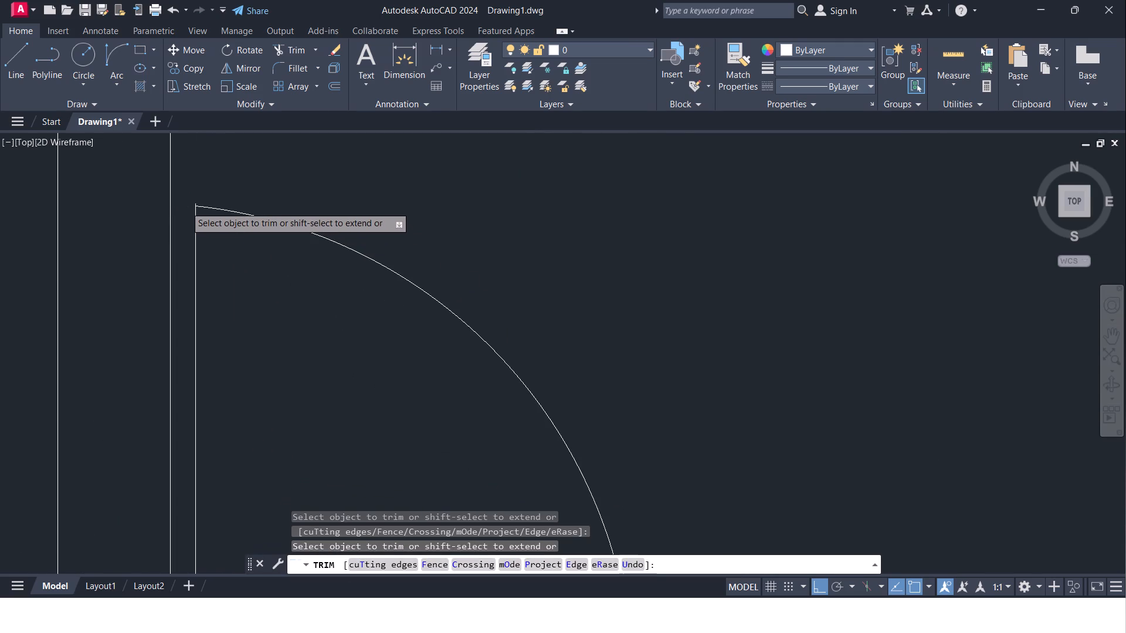
{"action": "scroll", "coordinate": [191, 210], "scroll_direction": "down", "scroll_amount": 3}
{"action": "scroll", "coordinate": [204, 241], "scroll_direction": "up", "scroll_amount": 4}
{"action": "middle_click_drag", "start_coordinate": [205, 230], "coordinate": [232, 431]}
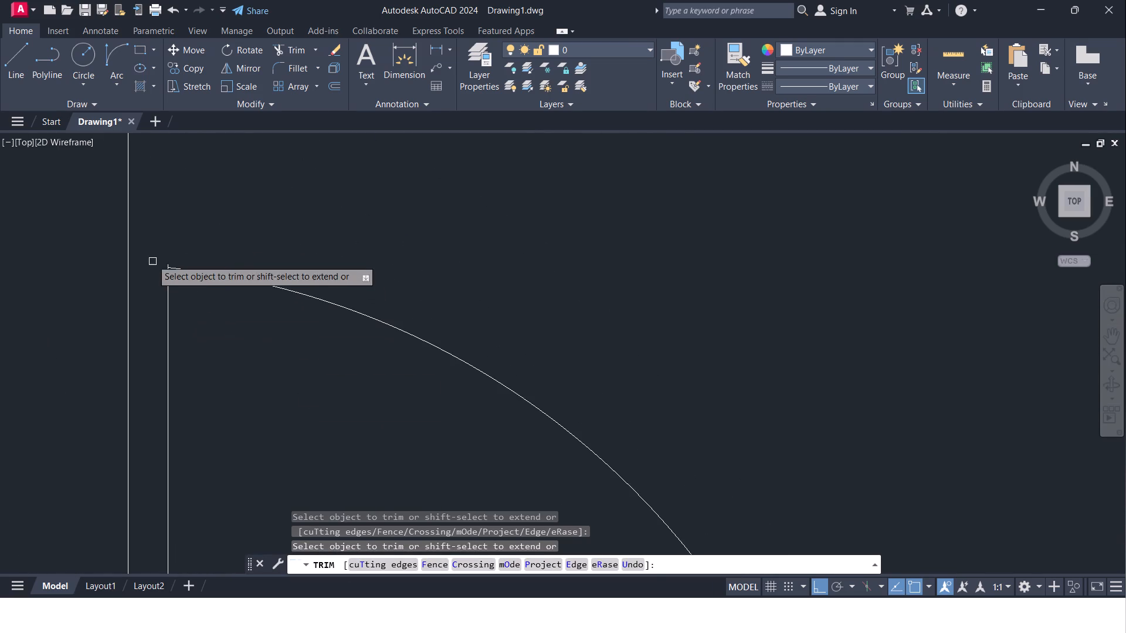
{"action": "left_click", "coordinate": [168, 261]}
{"action": "left_click", "coordinate": [168, 263]}
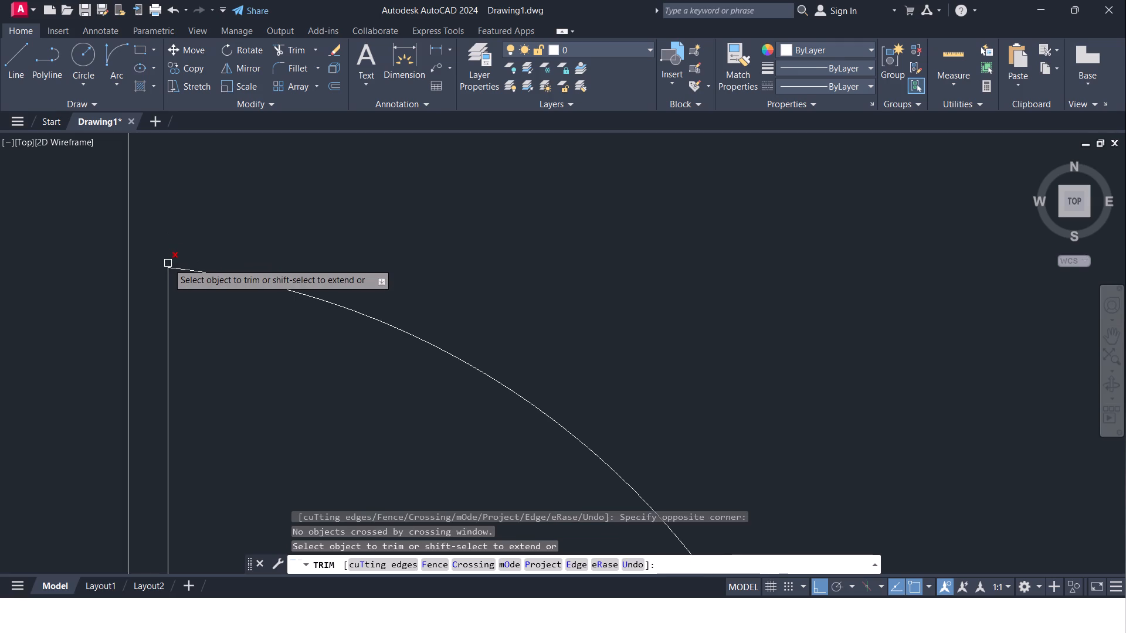
{"action": "left_click", "coordinate": [168, 263]}
{"action": "scroll", "coordinate": [178, 258], "scroll_direction": "down", "scroll_amount": 4}
{"action": "middle_click_drag", "start_coordinate": [199, 416], "coordinate": [266, 409]}
{"action": "key", "text": "Escape"}
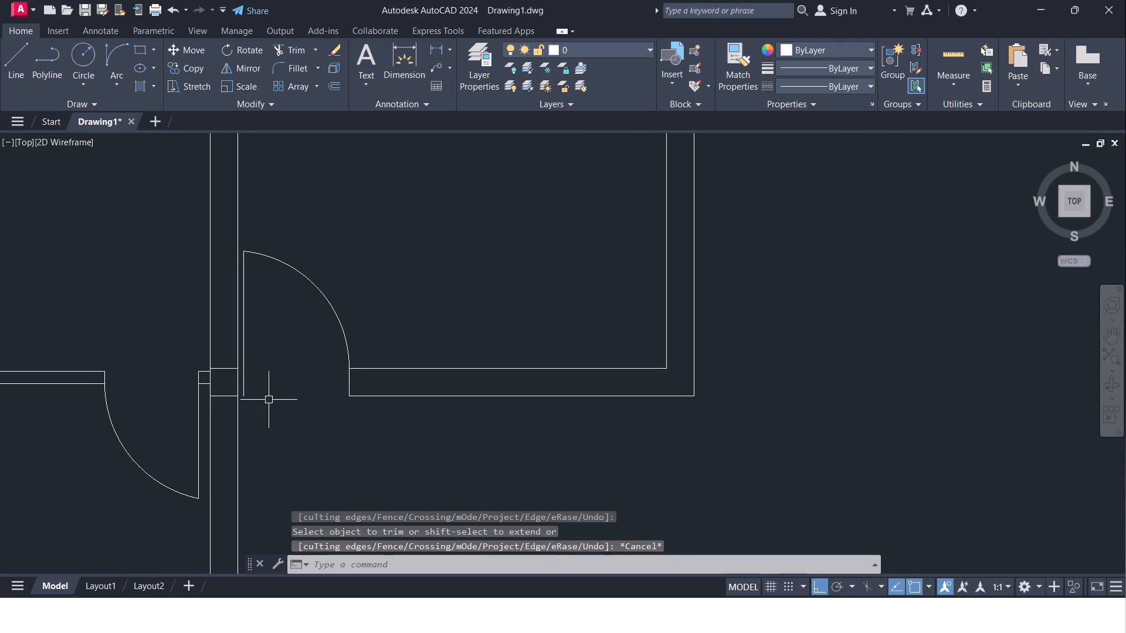
Extend the upper horizontal line across the wall at the door opening to the offset door leaf line.
{"action": "left_click", "coordinate": [243, 383]}
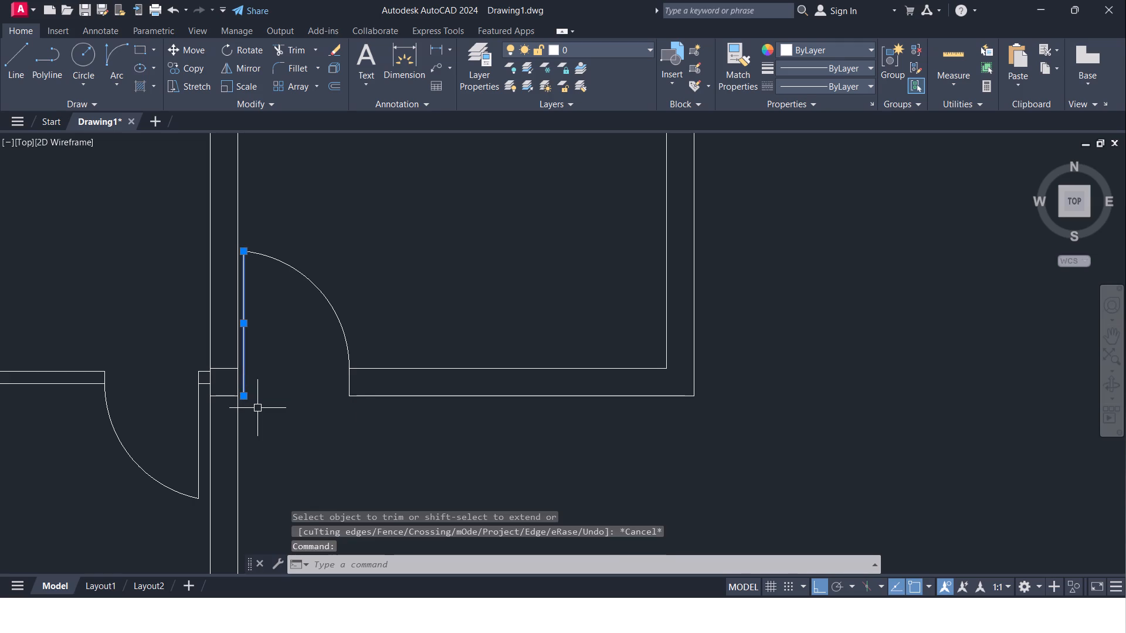
{"action": "key", "text": "Escape"}
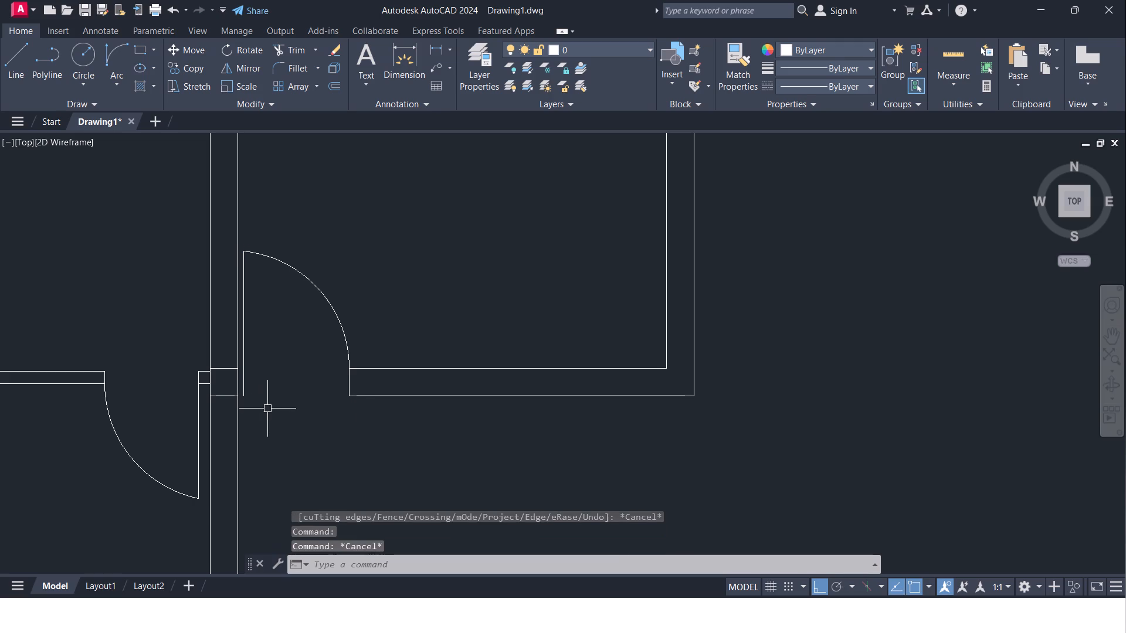
{"action": "type", "text": "ex"}
{"action": "key", "text": "Return"}
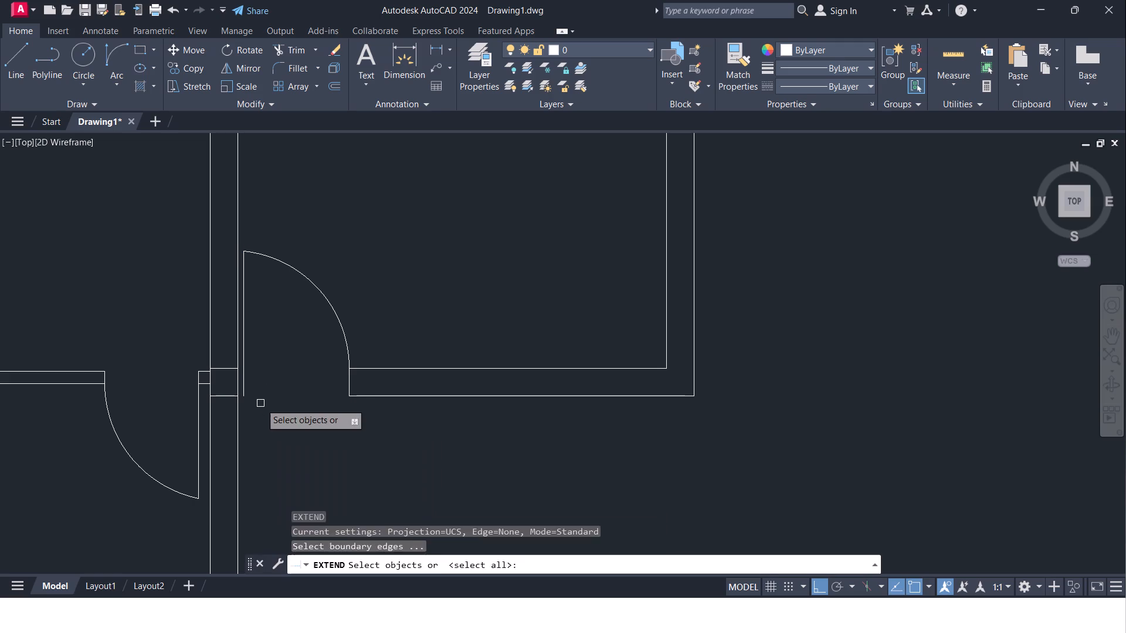
{"action": "key", "text": "Return"}
{"action": "scroll", "coordinate": [259, 401], "scroll_direction": "up", "scroll_amount": 2}
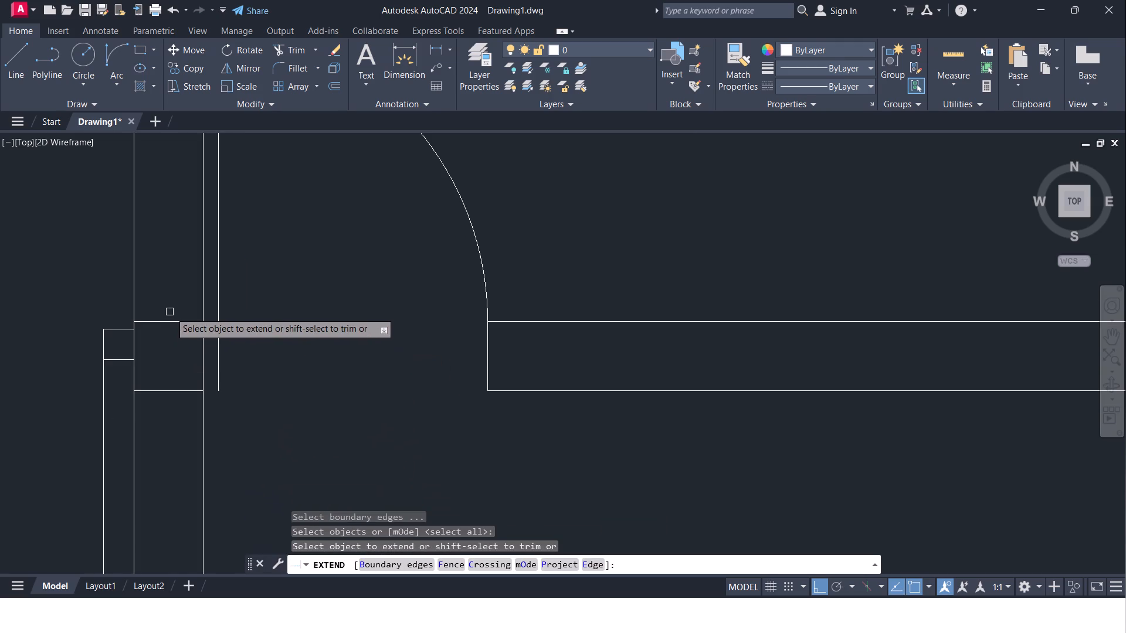
{"action": "left_click", "coordinate": [175, 319]}
{"action": "key", "text": "Escape"}
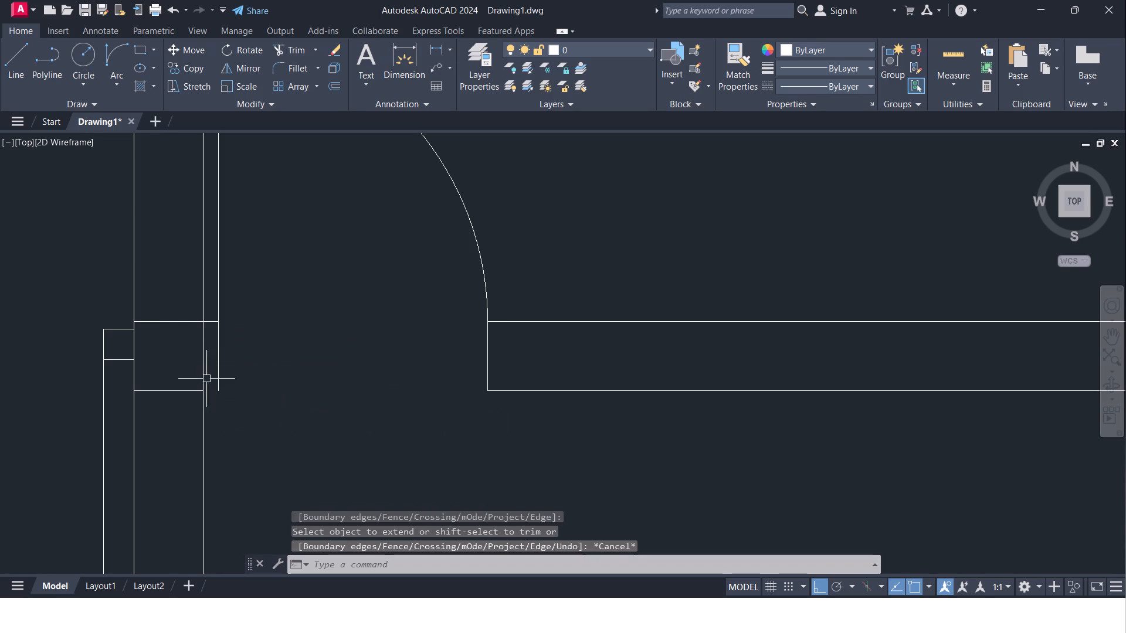
Stretch the door leaf line and swing arc upward so the leaf's lower end meets the wall's upper line.
{"action": "left_click", "coordinate": [219, 359]}
{"action": "left_click", "coordinate": [481, 254]}
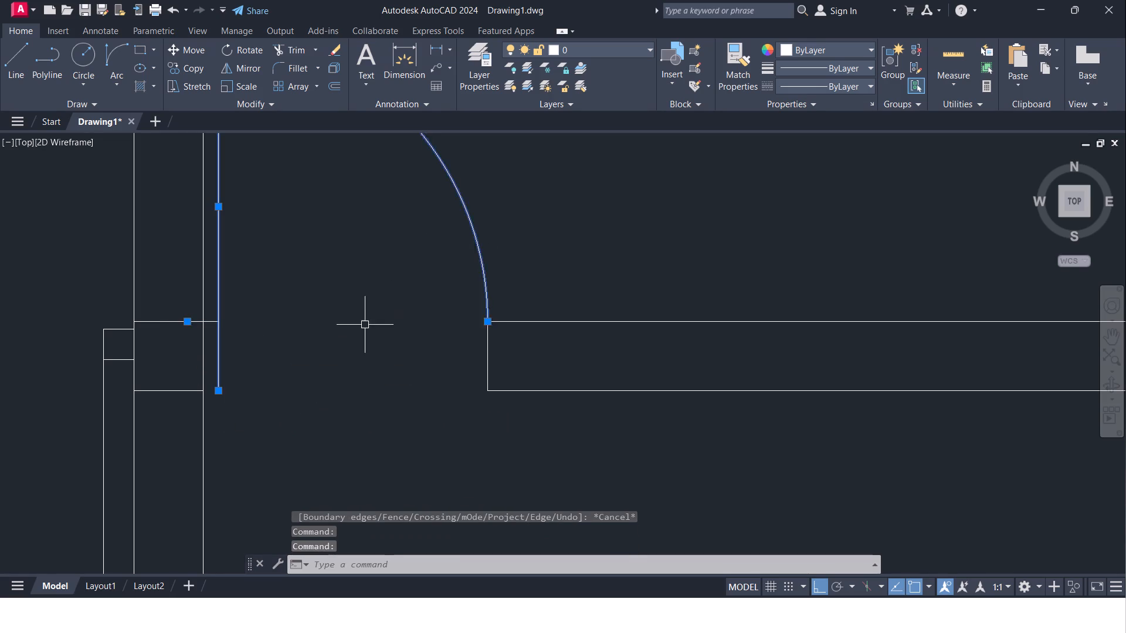
{"action": "scroll", "coordinate": [359, 326], "scroll_direction": "up", "scroll_amount": 1}
{"action": "middle_click_drag", "start_coordinate": [358, 326], "coordinate": [358, 453]}
{"action": "scroll", "coordinate": [357, 359], "scroll_direction": "down", "scroll_amount": 2}
{"action": "scroll", "coordinate": [355, 442], "scroll_direction": "up", "scroll_amount": 1}
{"action": "middle_click_drag", "start_coordinate": [355, 442], "coordinate": [368, 411]}
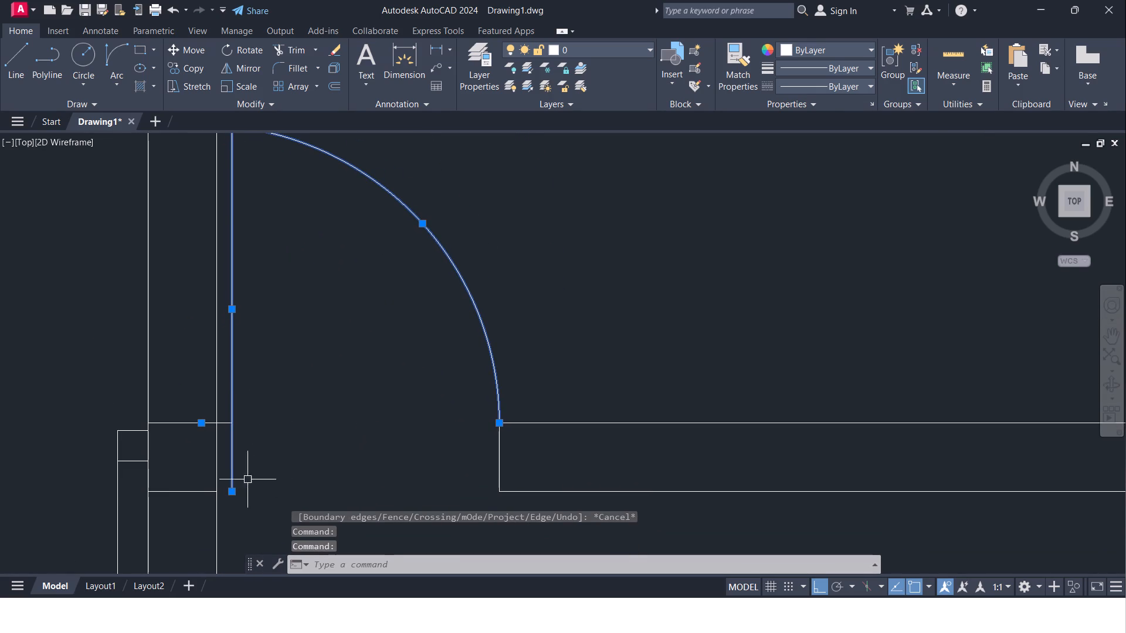
{"action": "left_click", "coordinate": [179, 91]}
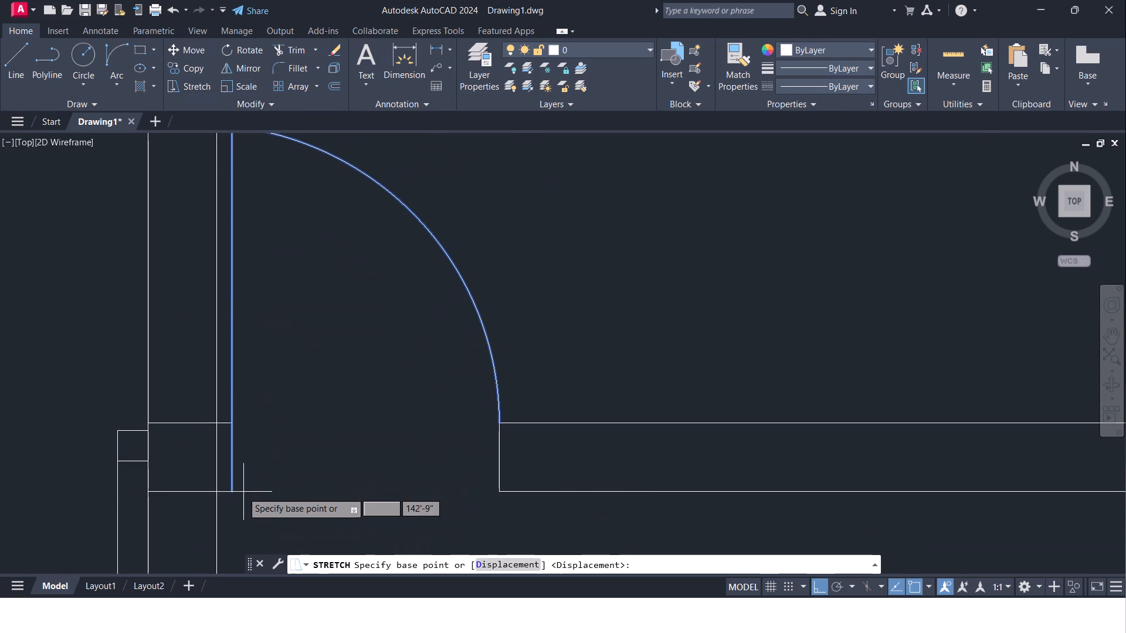
{"action": "left_click", "coordinate": [230, 492]}
{"action": "left_click", "coordinate": [231, 423]}
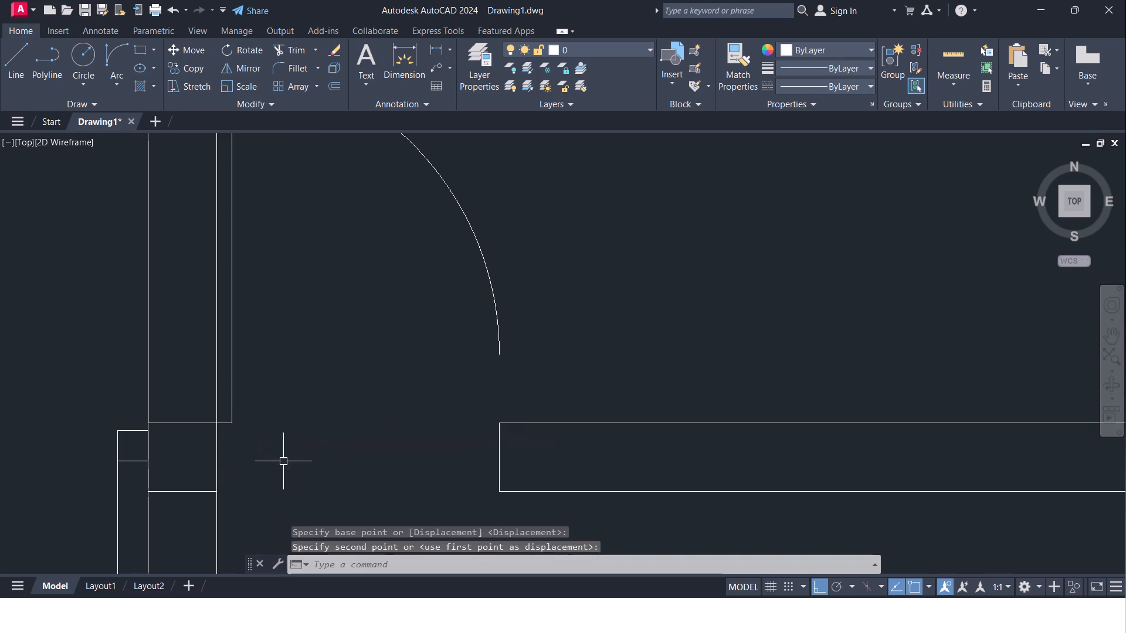
{"action": "key", "text": "Escape"}
Stretch the swing arc's lower endpoint down to the upper corner of the opposite door jamb.
{"action": "scroll", "coordinate": [324, 458], "scroll_direction": "down", "scroll_amount": 1}
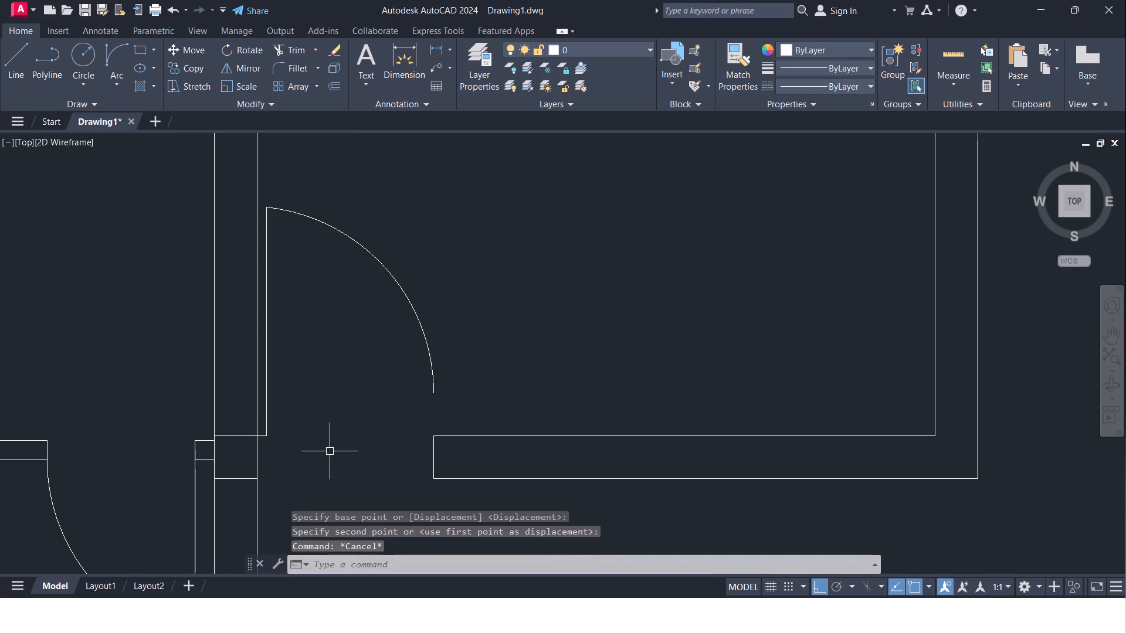
{"action": "left_click", "coordinate": [432, 358]}
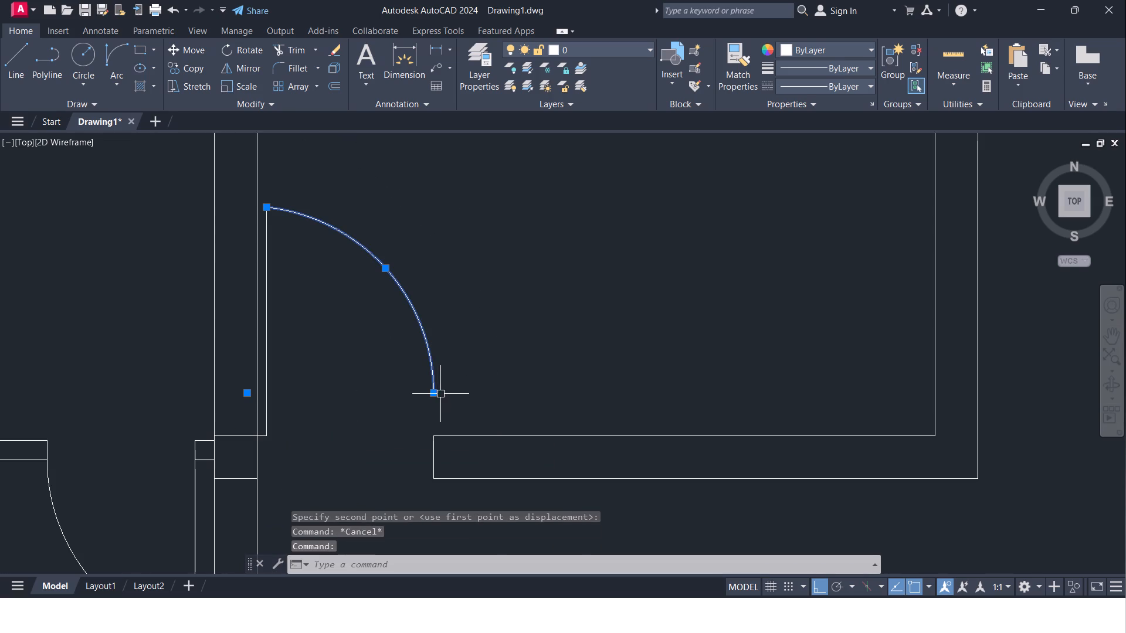
{"action": "left_click", "coordinate": [433, 392]}
{"action": "left_click", "coordinate": [432, 437]}
{"action": "scroll", "coordinate": [388, 434], "scroll_direction": "down", "scroll_amount": 2}
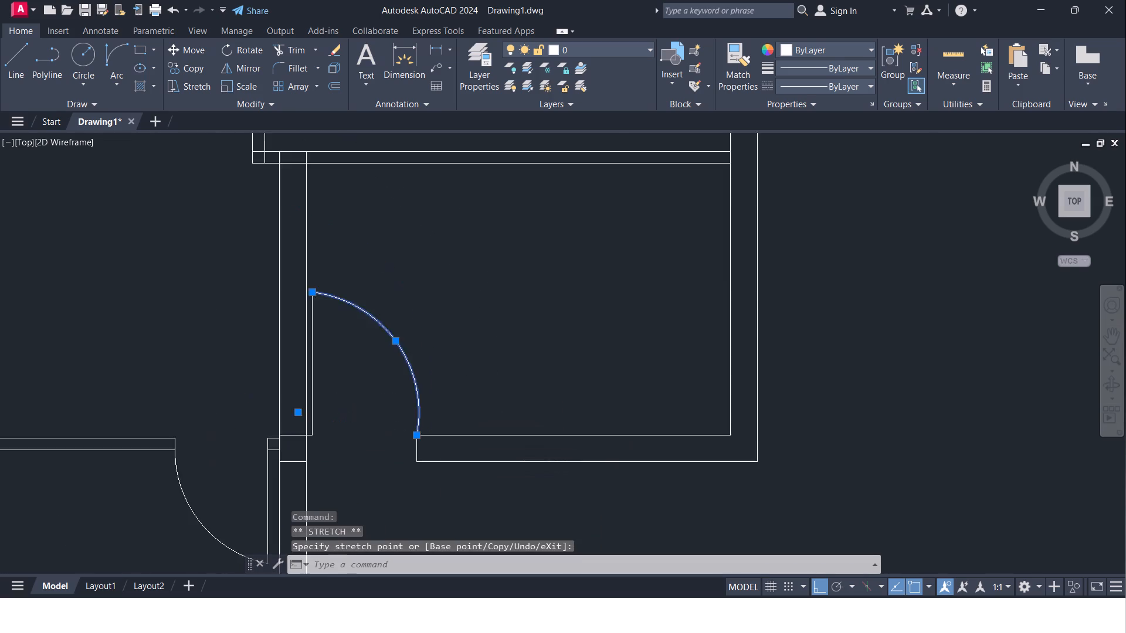
{"action": "middle_click", "coordinate": [388, 434]}
{"action": "key", "text": "Escape"}
{"action": "key", "text": "Escape"}
{"action": "middle_click_drag", "start_coordinate": [364, 329], "coordinate": [381, 342]}
{"action": "scroll", "coordinate": [370, 346], "scroll_direction": "up", "scroll_amount": 1}
{"action": "middle_click", "coordinate": [370, 346]}
{"action": "key", "text": "Escape"}
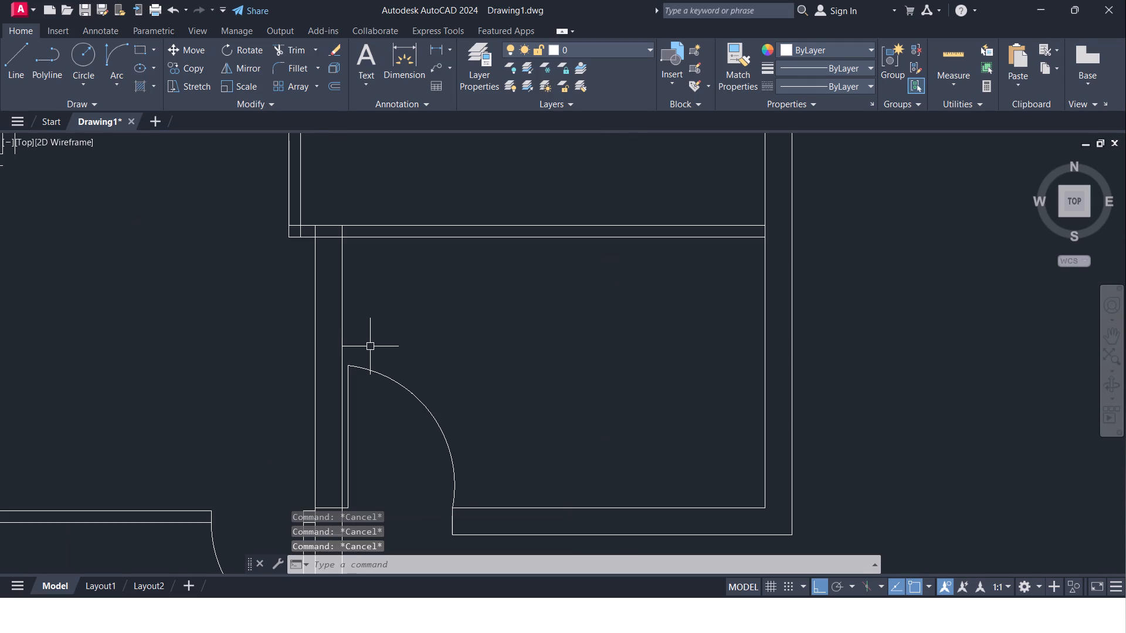
Draw a horizontal line across the vertical wall just above the door swing, extending past both wall faces.
{"action": "scroll", "coordinate": [374, 328], "scroll_direction": "up", "scroll_amount": 1}
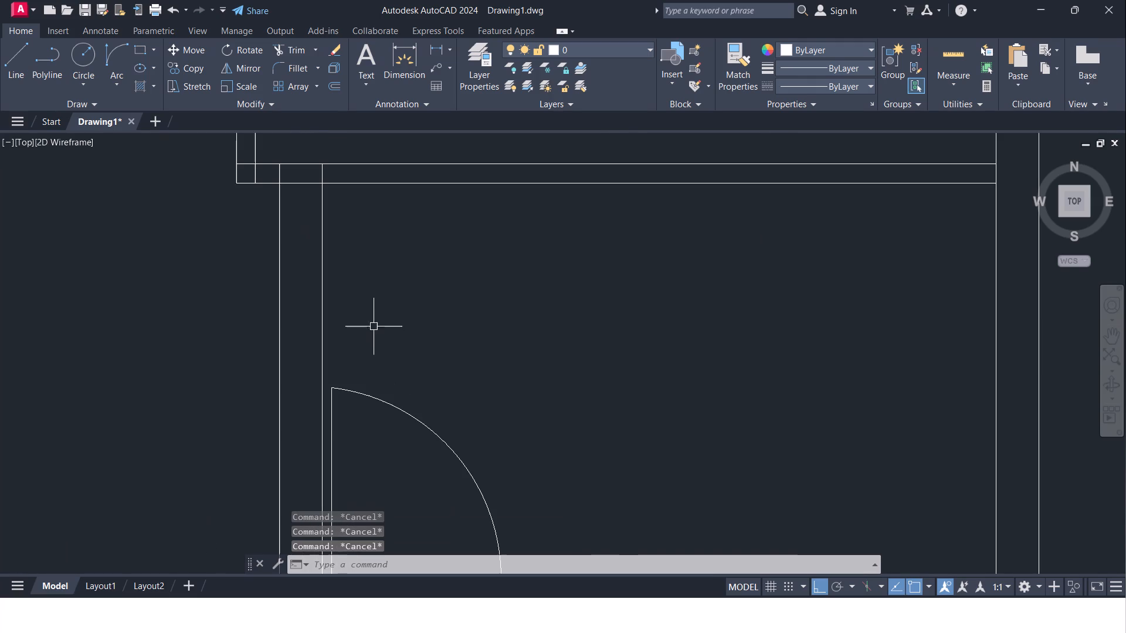
{"action": "left_click", "coordinate": [18, 63]}
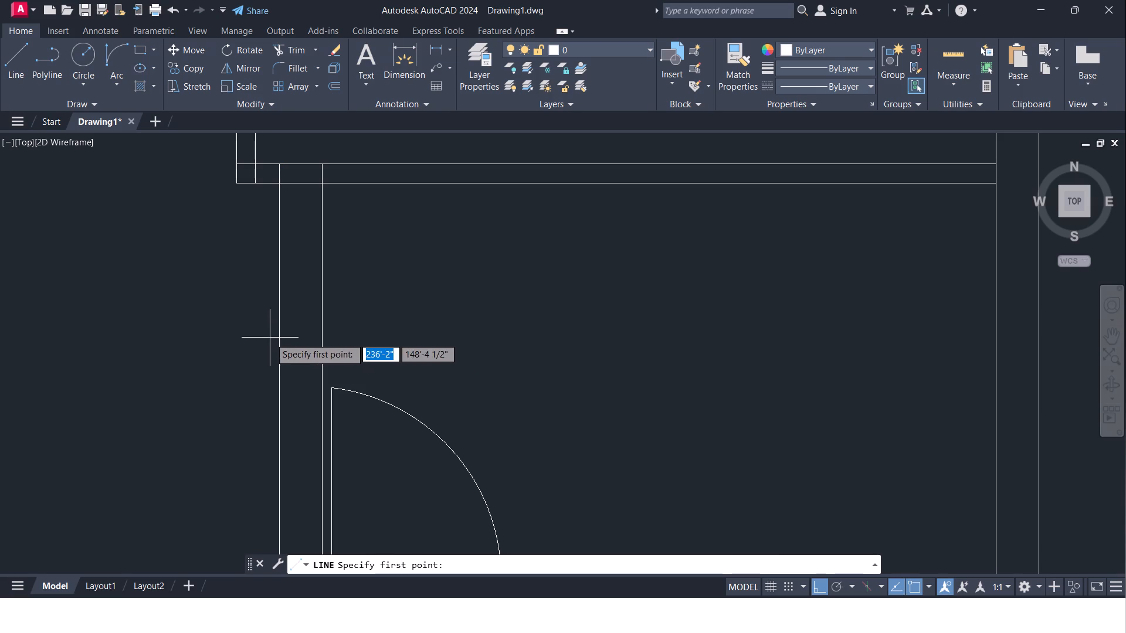
{"action": "left_click", "coordinate": [270, 338]}
{"action": "left_click", "coordinate": [393, 333]}
{"action": "key", "text": "Escape"}
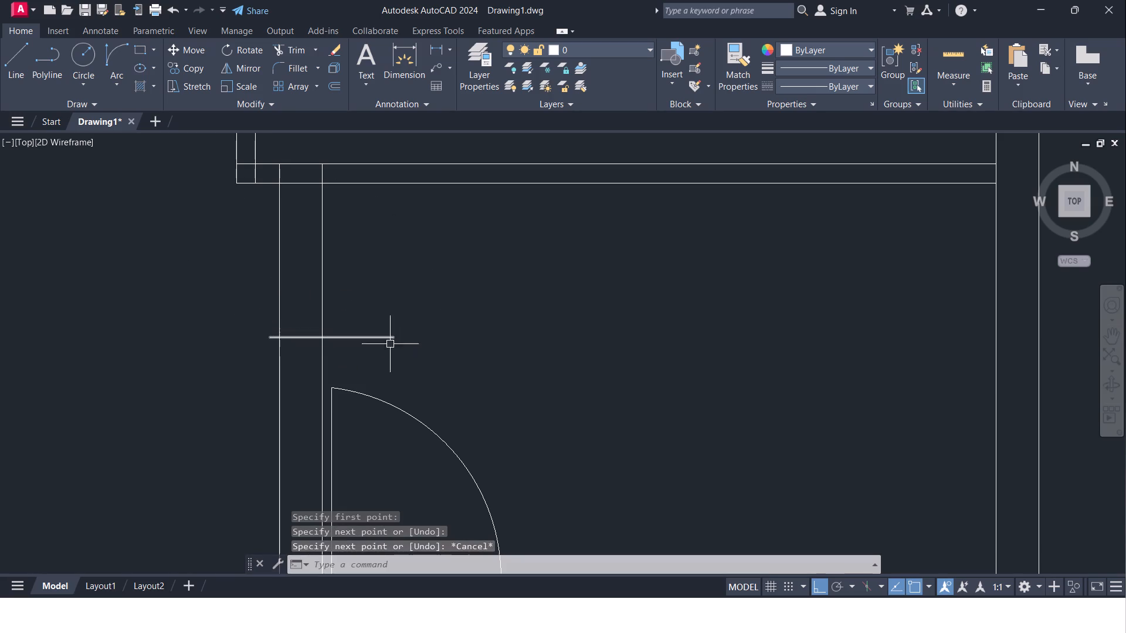
Trim the vertical wall's two lines above the new crossing line, then trim that line's overshoots at both wall faces.
{"action": "type", "text": "tr"}
{"action": "key", "text": "Return"}
{"action": "key", "text": "Return"}
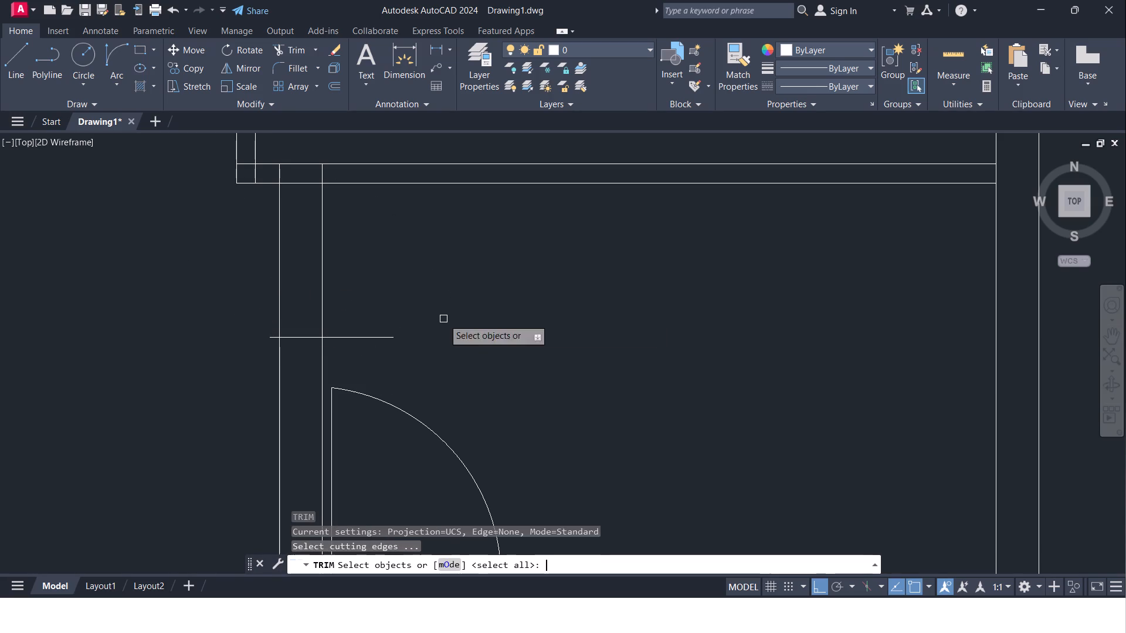
{"action": "left_click_drag", "start_coordinate": [245, 216], "coordinate": [403, 249]}
{"action": "left_click", "coordinate": [458, 264]}
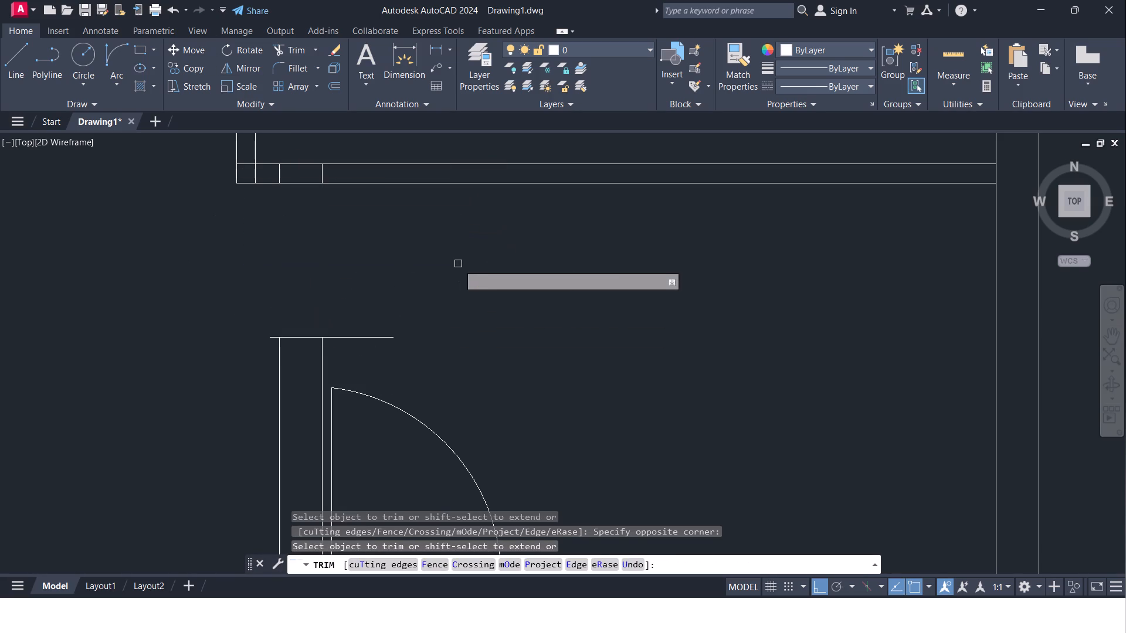
{"action": "left_click_drag", "start_coordinate": [340, 301], "coordinate": [346, 334]}
{"action": "left_click", "coordinate": [349, 355]}
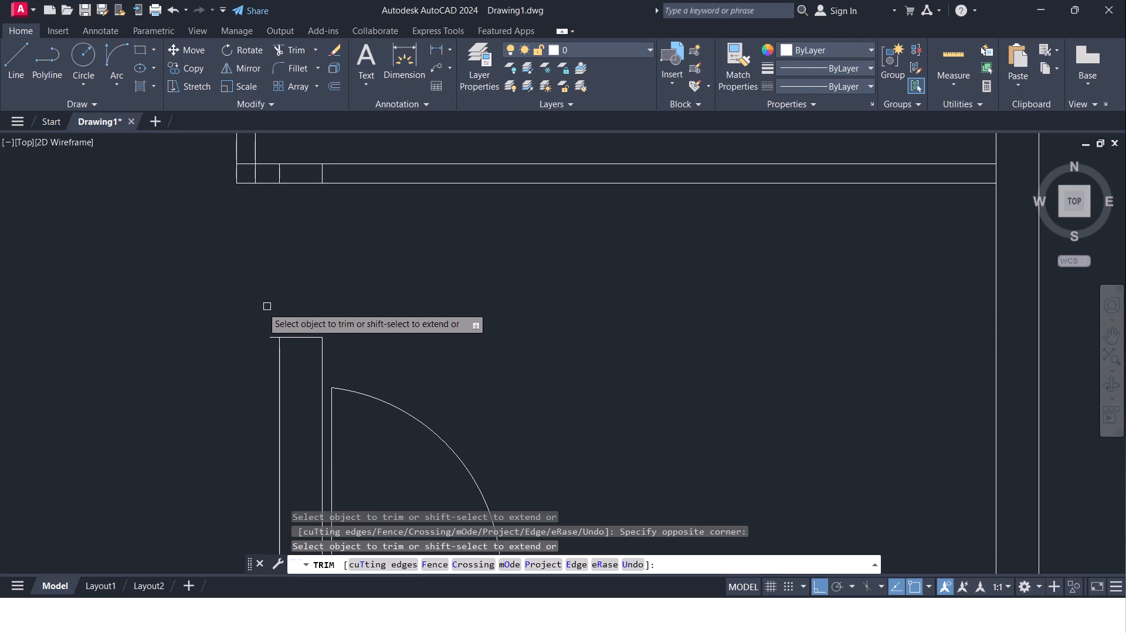
{"action": "left_click_drag", "start_coordinate": [262, 308], "coordinate": [262, 321]}
{"action": "left_click", "coordinate": [271, 348]}
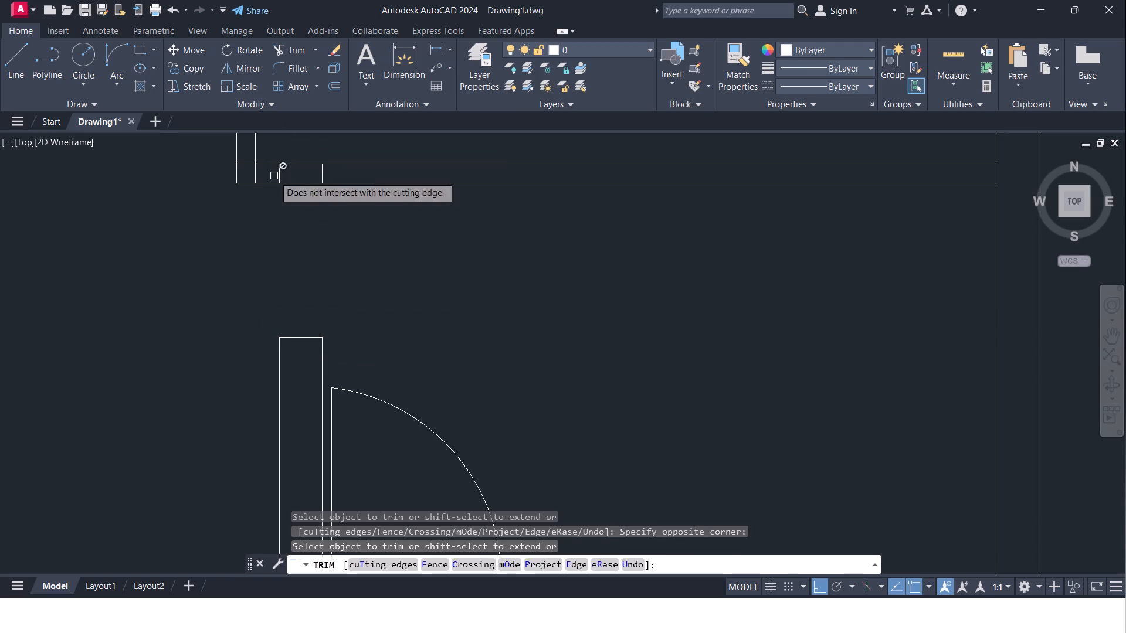
{"action": "key", "text": "Escape"}
Delete the leftover short vertical segments inside the horizontal partition wall above the new opening.
{"action": "left_click", "coordinate": [283, 174]}
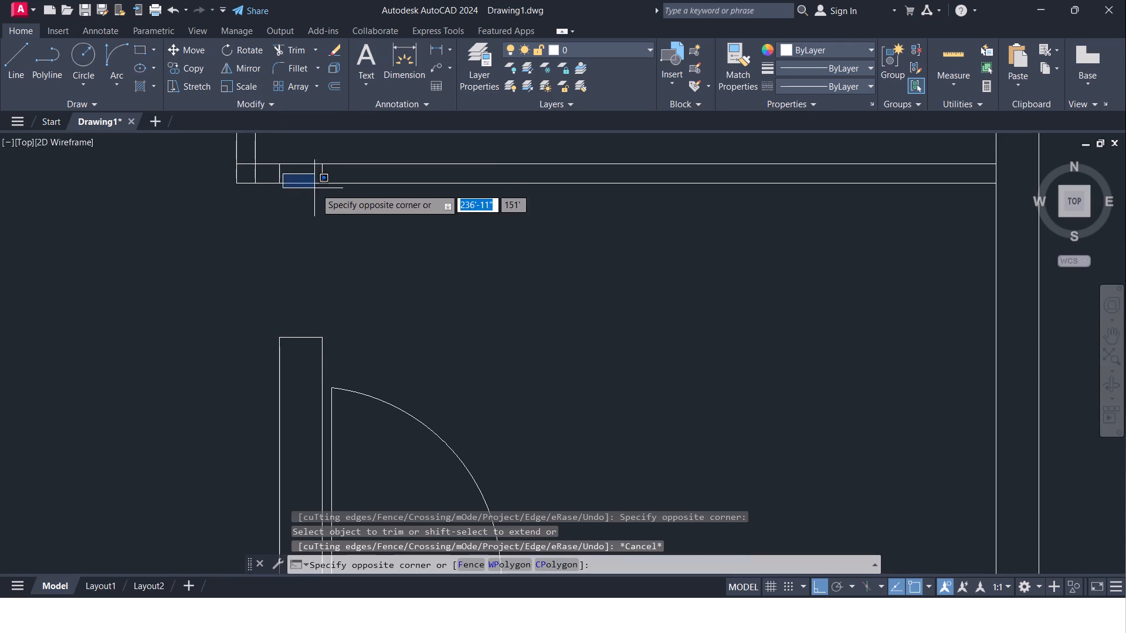
{"action": "left_click", "coordinate": [319, 178]}
{"action": "left_click", "coordinate": [323, 178]}
{"action": "left_click", "coordinate": [277, 172]}
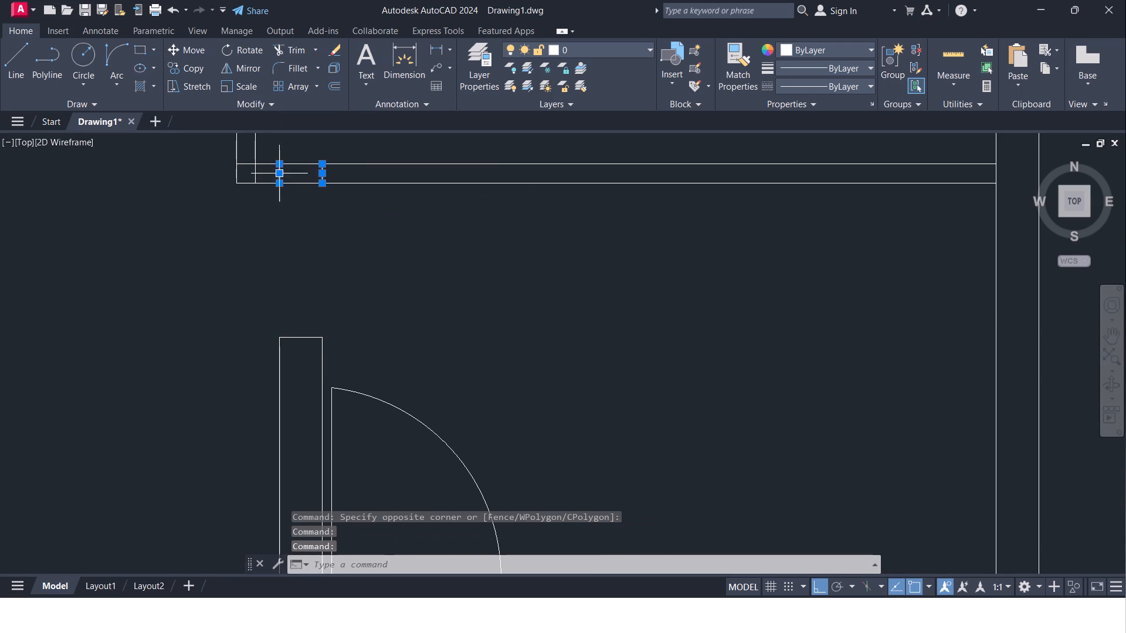
{"action": "key", "text": "Delete"}
{"action": "scroll", "coordinate": [281, 217], "scroll_direction": "down", "scroll_amount": 2}
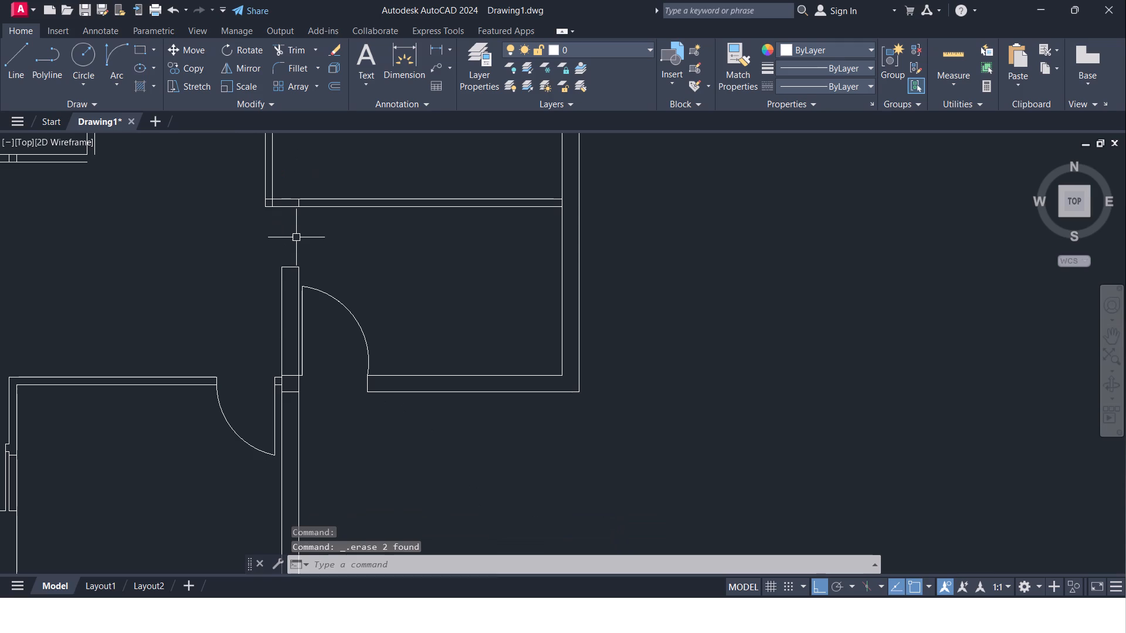
{"action": "scroll", "coordinate": [300, 199], "scroll_direction": "up", "scroll_amount": 2}
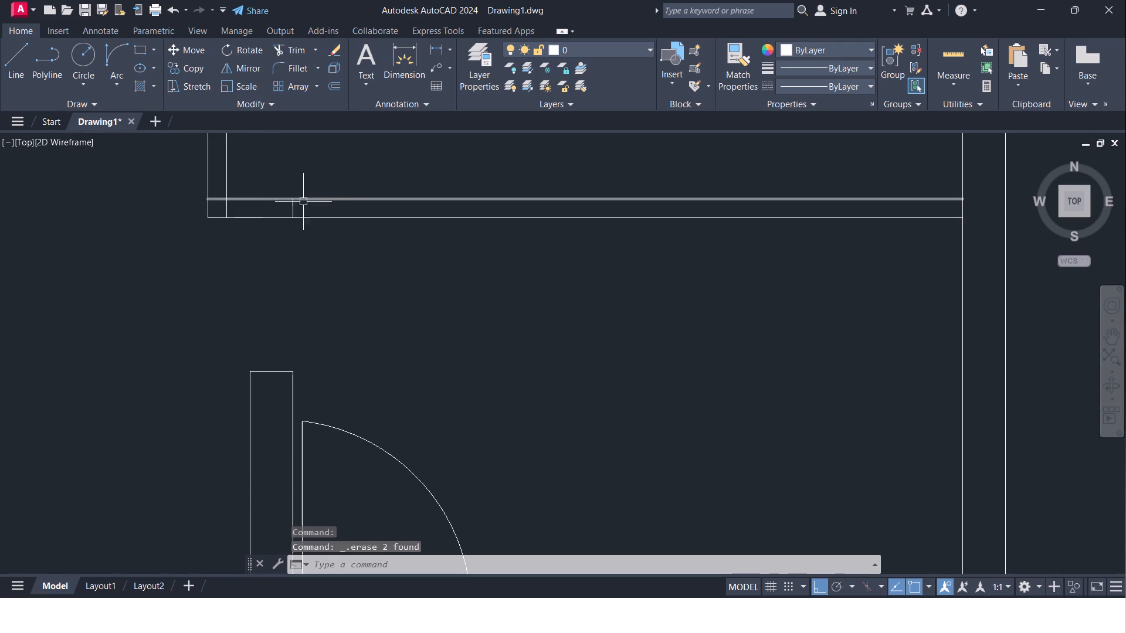
{"action": "left_click", "coordinate": [293, 209]}
{"action": "key", "text": "Delete"}
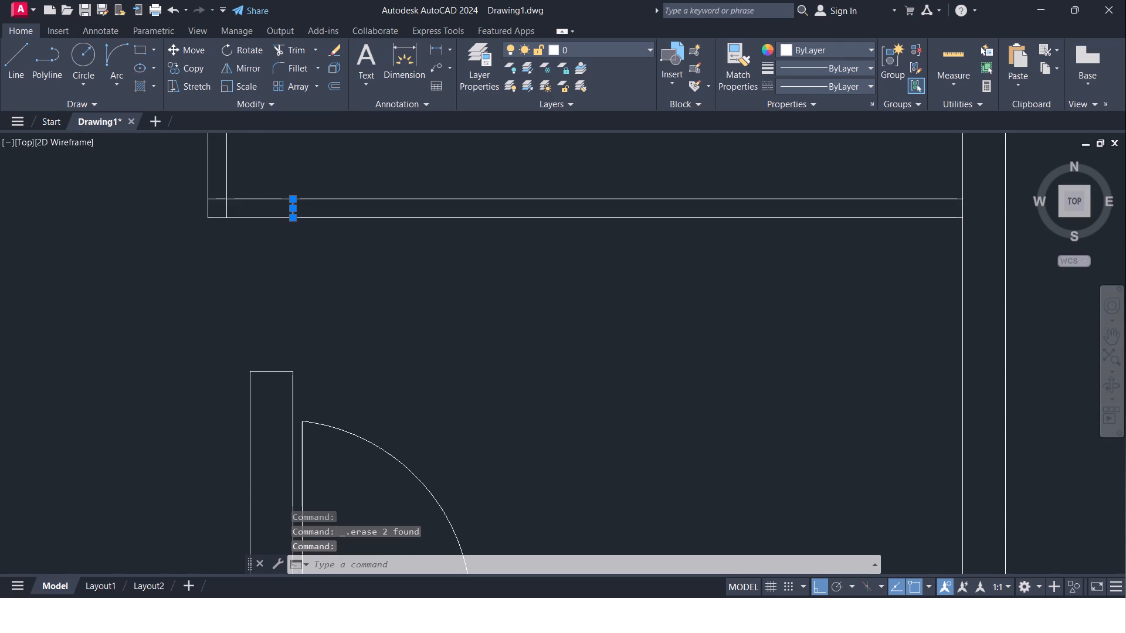
Examine the wall junction between the two neighbouring doors.
{"action": "scroll", "coordinate": [315, 270], "scroll_direction": "down", "scroll_amount": 3}
{"action": "middle_click_drag", "start_coordinate": [303, 275], "coordinate": [235, 173]}
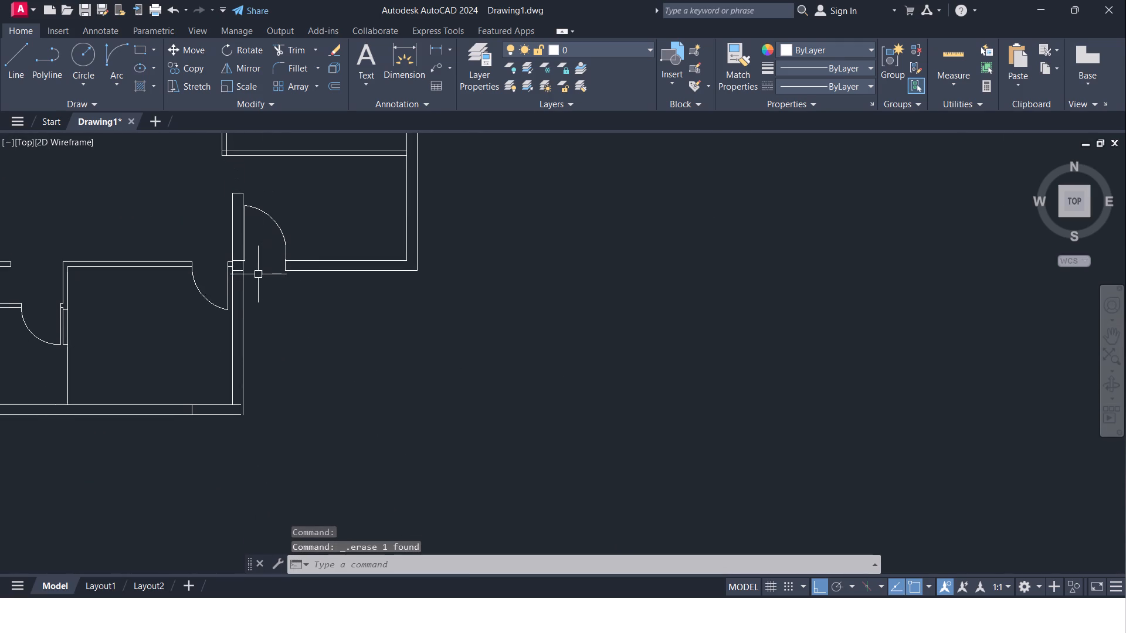
{"action": "scroll", "coordinate": [236, 271], "scroll_direction": "up", "scroll_amount": 1}
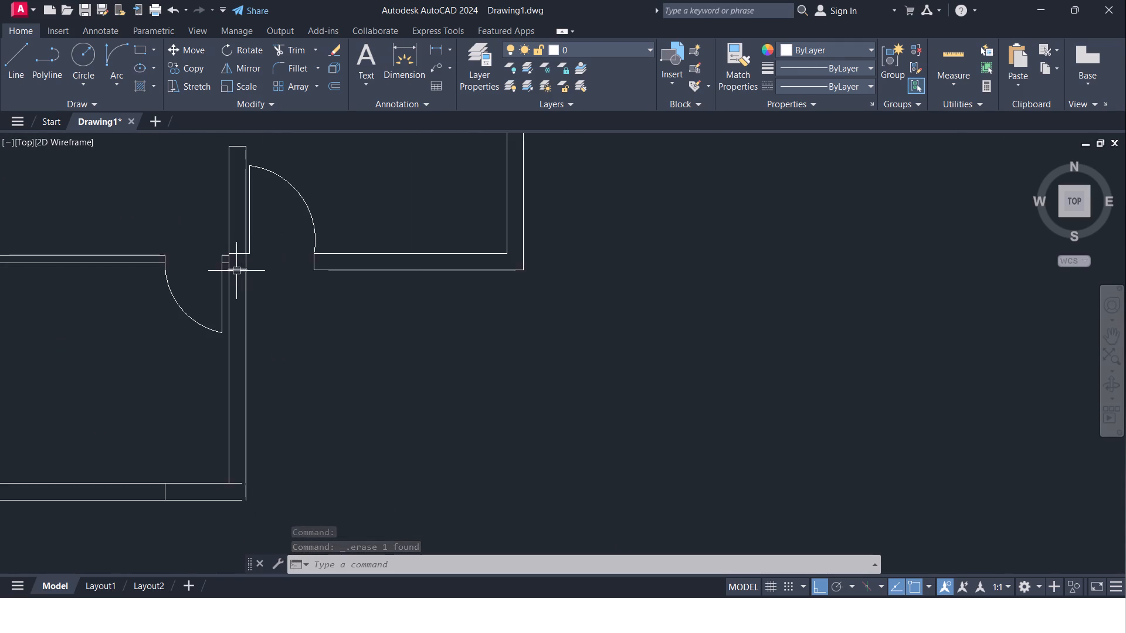
{"action": "scroll", "coordinate": [237, 271], "scroll_direction": "up", "scroll_amount": 2}
{"action": "middle_click_drag", "start_coordinate": [302, 271], "coordinate": [243, 290]}
{"action": "scroll", "coordinate": [243, 290], "scroll_direction": "down", "scroll_amount": 3}
{"action": "middle_click_drag", "start_coordinate": [306, 219], "coordinate": [320, 287]}
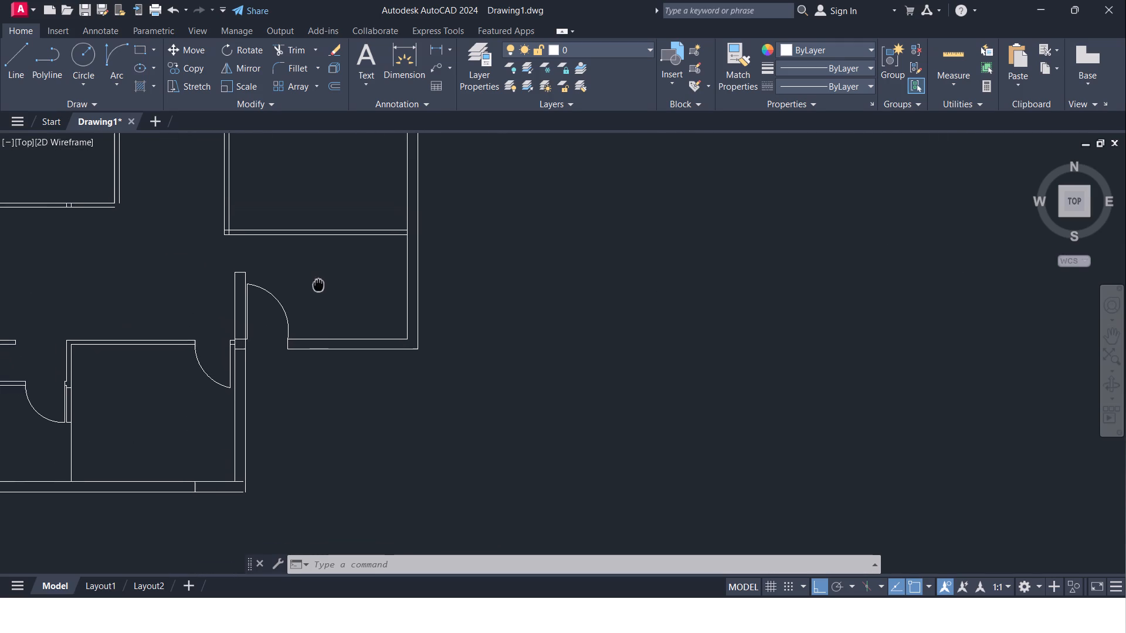
Offset the upper line of the upper room's bottom wall 2" into the room.
{"action": "middle_click_drag", "start_coordinate": [320, 287], "coordinate": [345, 369]}
{"action": "scroll", "coordinate": [344, 363], "scroll_direction": "down", "scroll_amount": 1}
{"action": "scroll", "coordinate": [290, 304], "scroll_direction": "up", "scroll_amount": 3}
{"action": "middle_click_drag", "start_coordinate": [303, 310], "coordinate": [303, 309]}
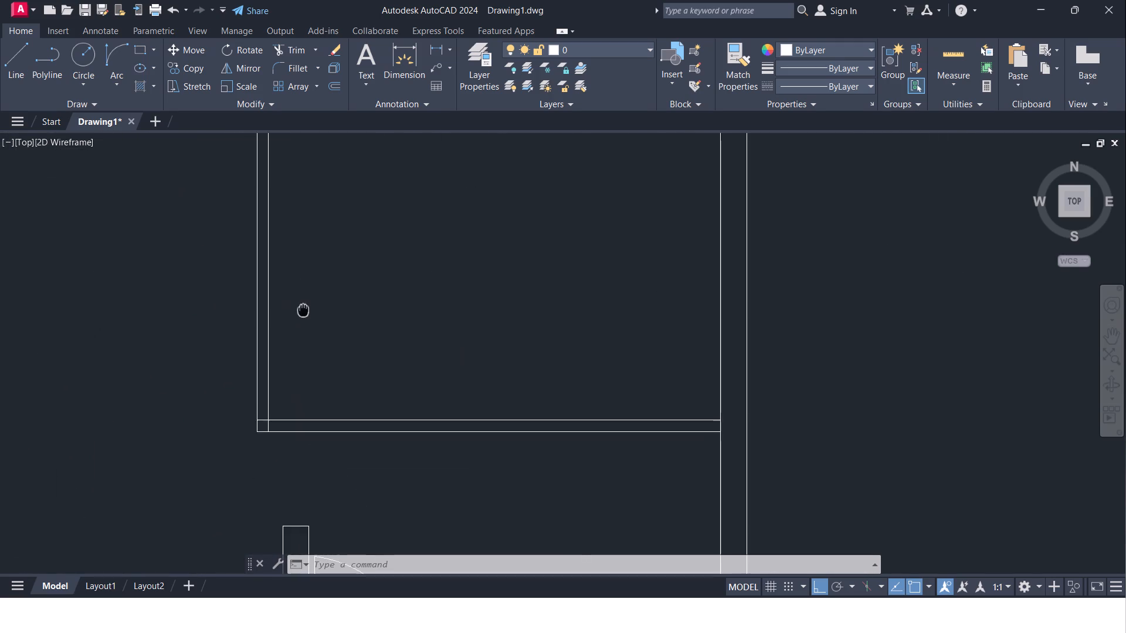
{"action": "middle_click_drag", "start_coordinate": [303, 309], "coordinate": [306, 277]}
{"action": "key", "text": "Escape"}
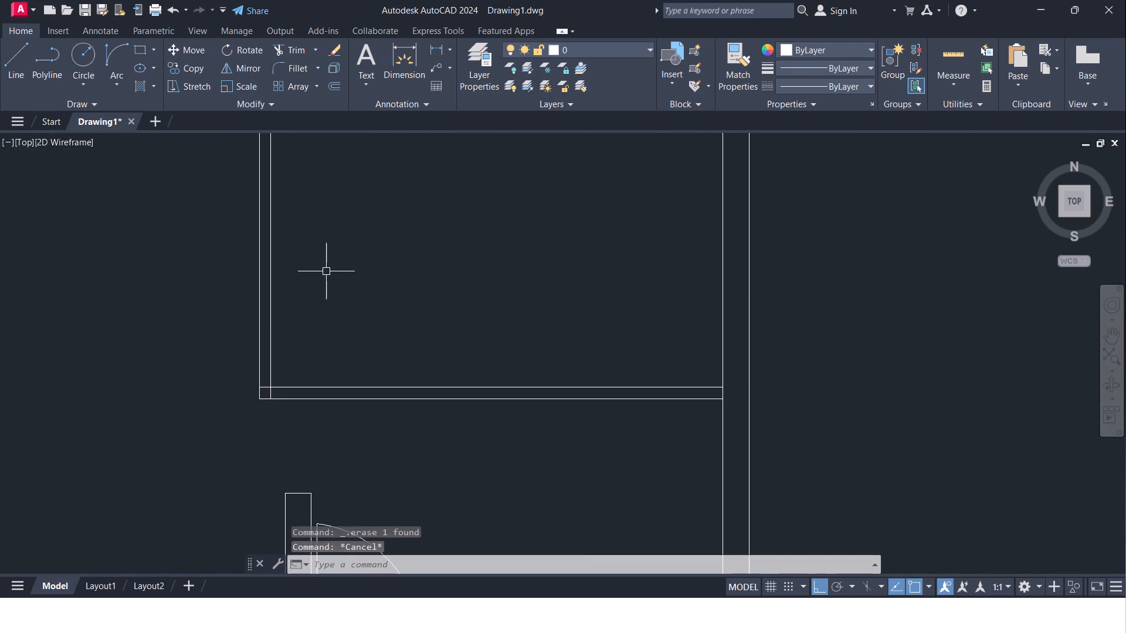
{"action": "key", "text": "o"}
{"action": "key", "text": "Return"}
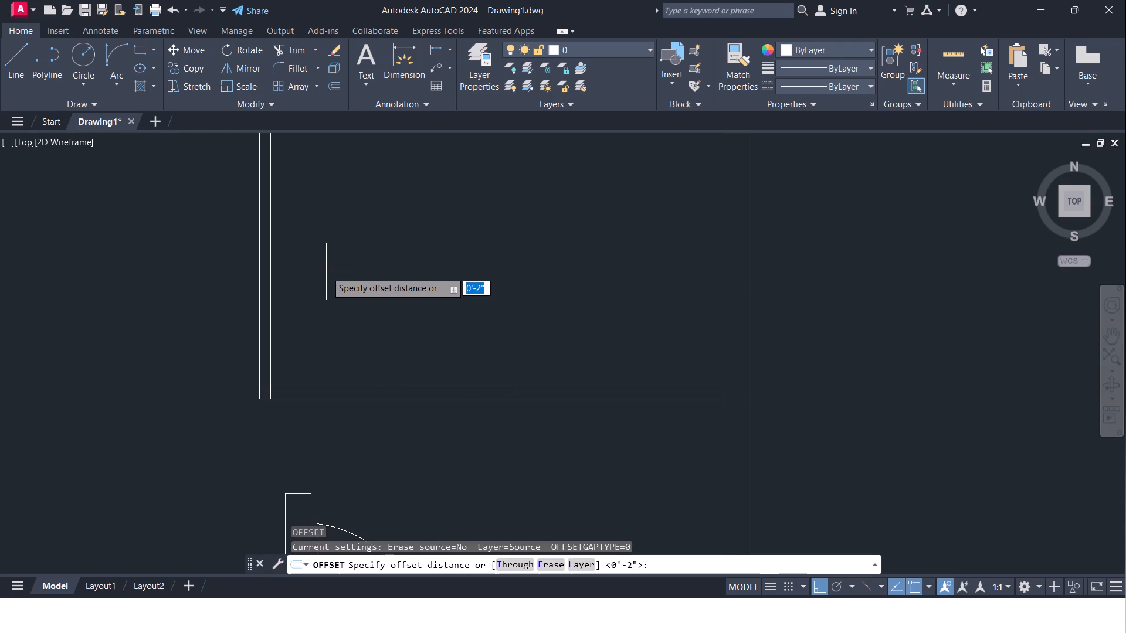
{"action": "key", "text": "2"}
{"action": "key", "text": "shift+quotedbl"}
{"action": "key", "text": "Return"}
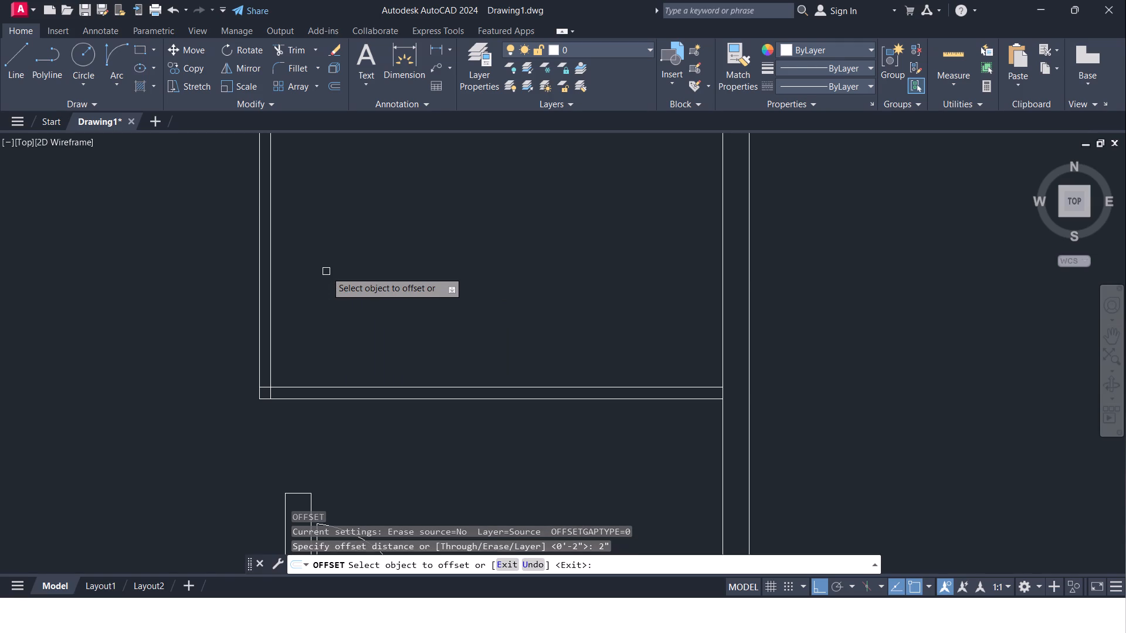
{"action": "left_click", "coordinate": [301, 386]}
{"action": "left_click", "coordinate": [304, 292]}
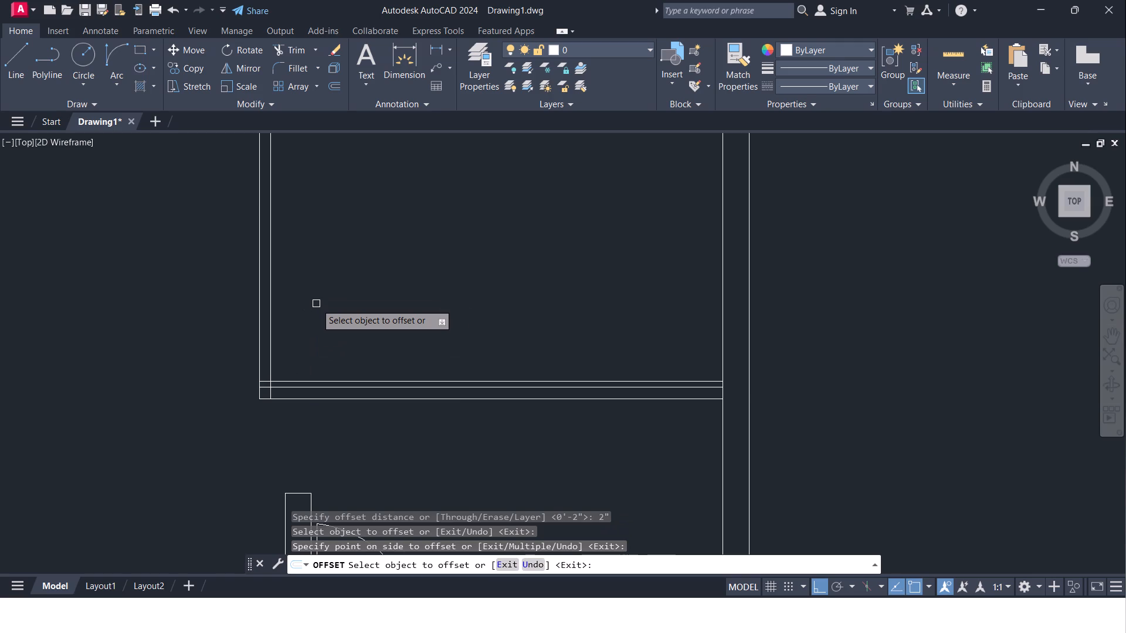
{"action": "key", "text": "Return"}
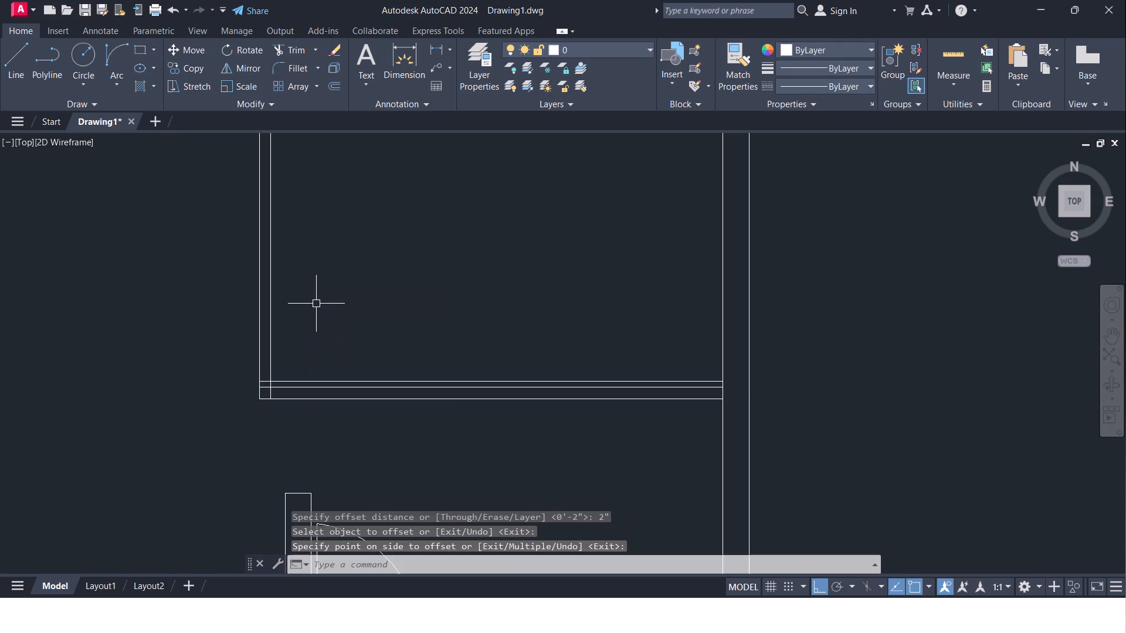
Offset the bottom wall's lower line upward and the left wall's outer line to the right by 3'6" in the upper room.
{"action": "key", "text": "Return"}
{"action": "type", "text": "3'6"}
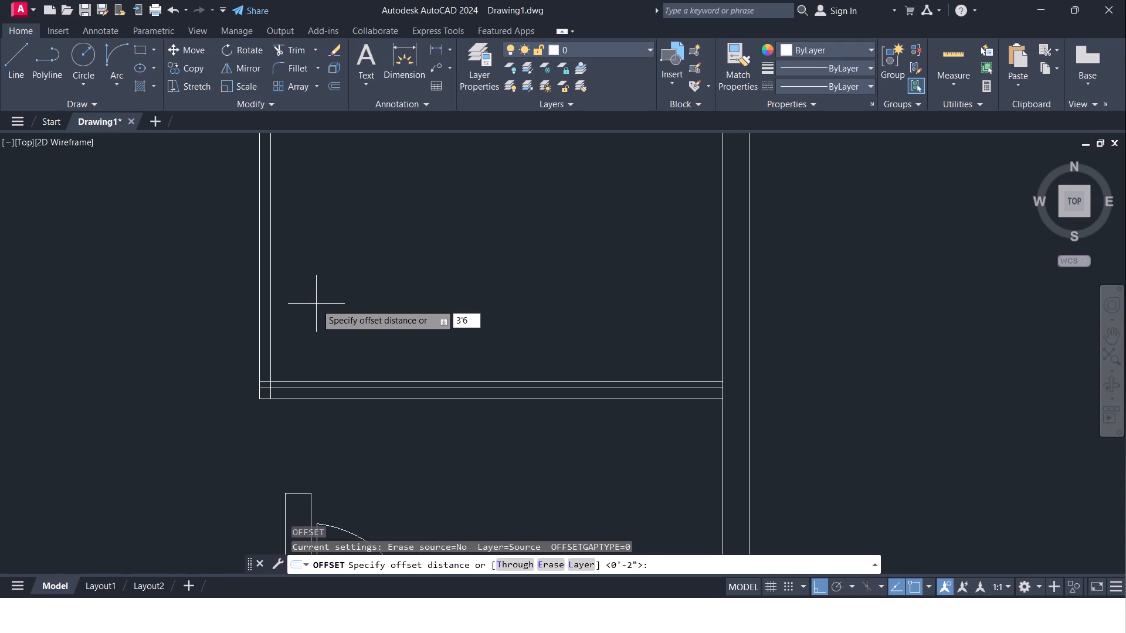
{"action": "key", "text": "shift+quotedbl"}
{"action": "key", "text": "Return"}
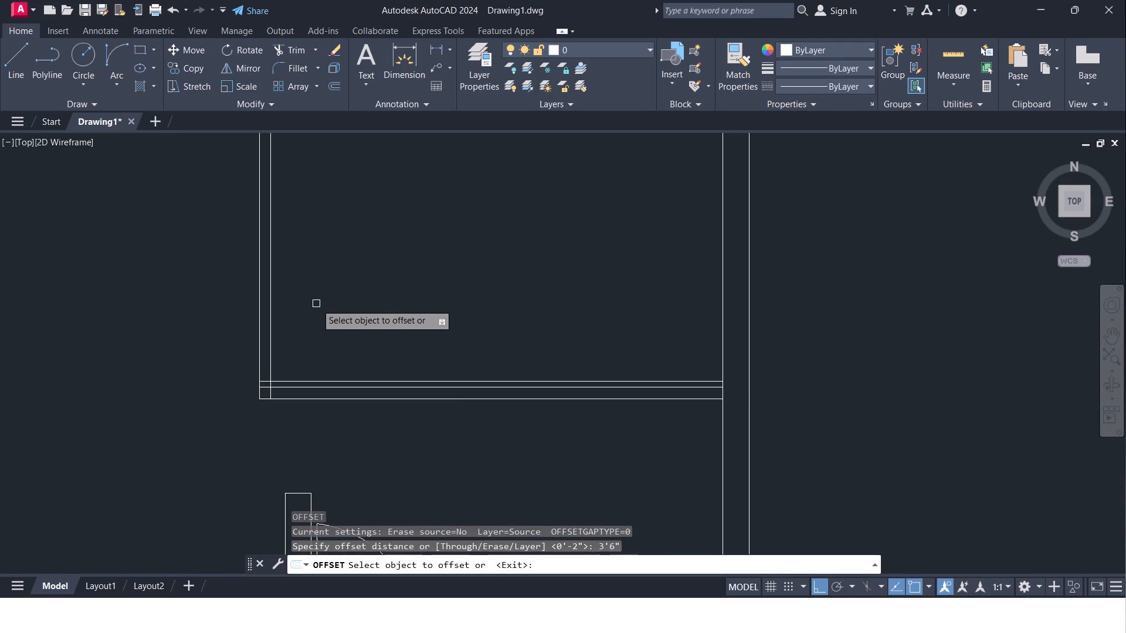
{"action": "left_click", "coordinate": [351, 402]}
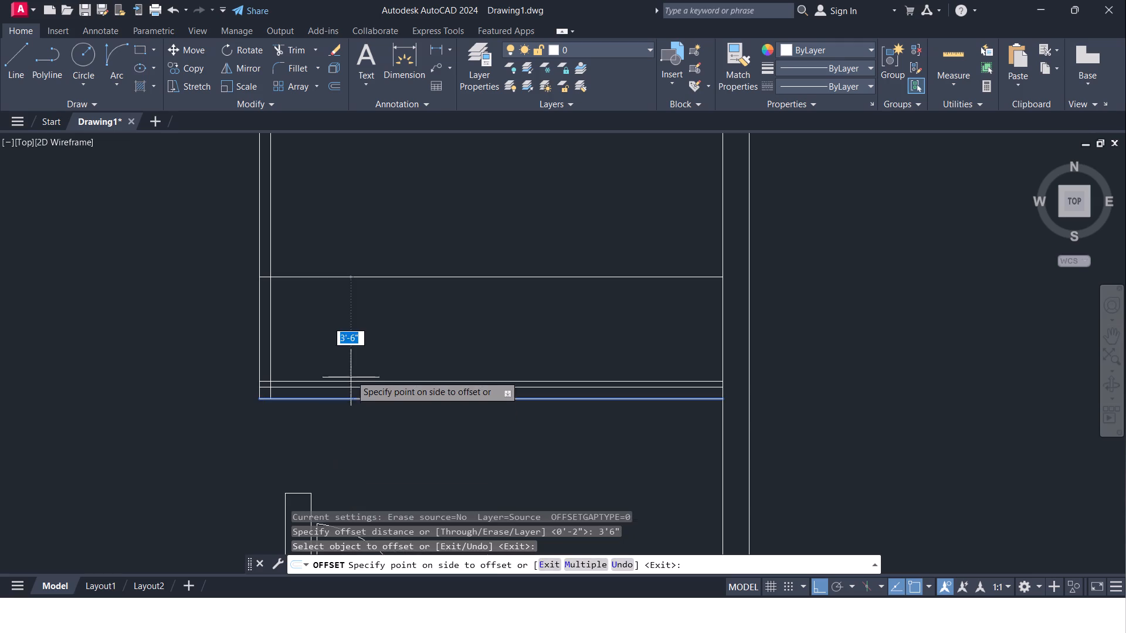
{"action": "left_click", "coordinate": [347, 321]}
{"action": "left_click", "coordinate": [259, 333]}
{"action": "left_click", "coordinate": [419, 345]}
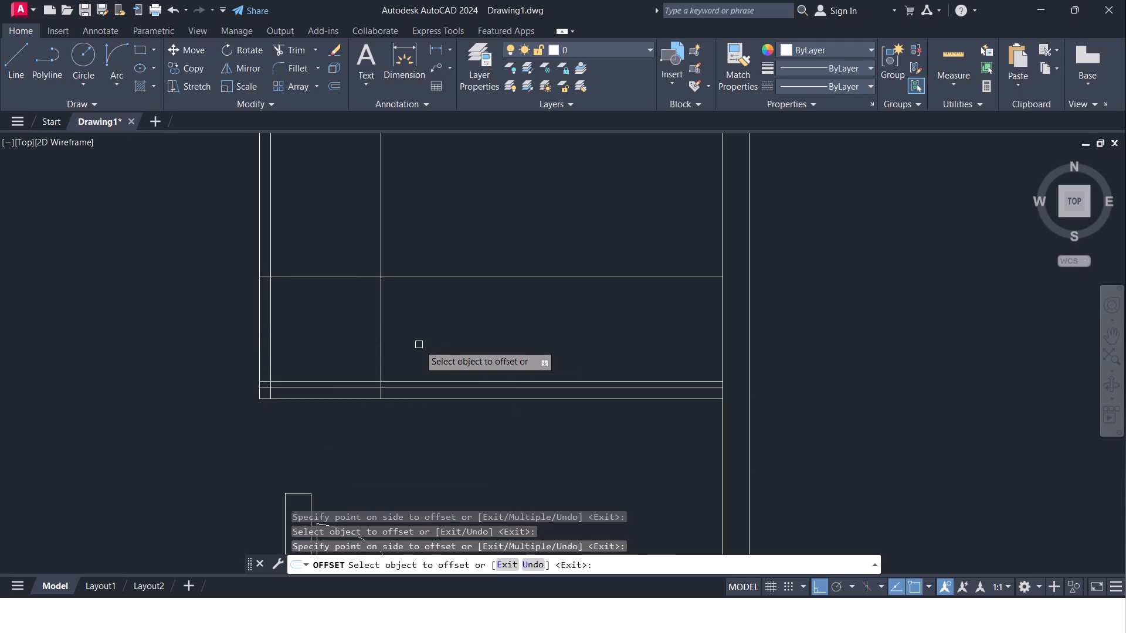
Trim the 3'6" offset lines and the left wall to cut the upper room's door opening and shorten the door leaf line.
{"action": "key", "text": "Escape"}
{"action": "key", "text": "t"}
{"action": "key", "text": "r"}
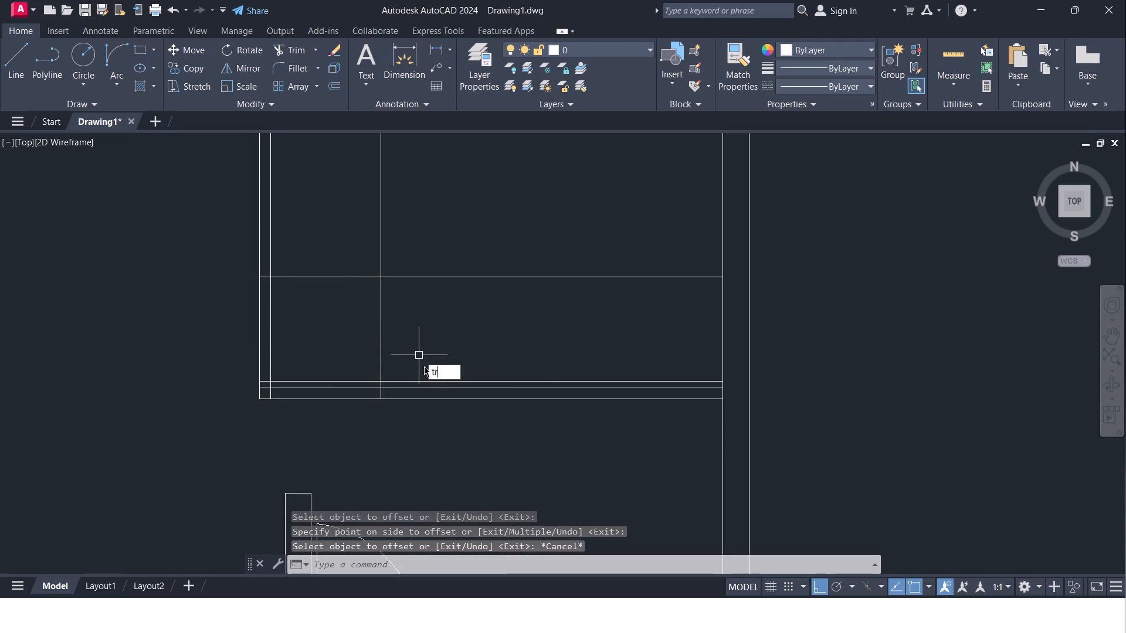
{"action": "key", "text": "Return"}
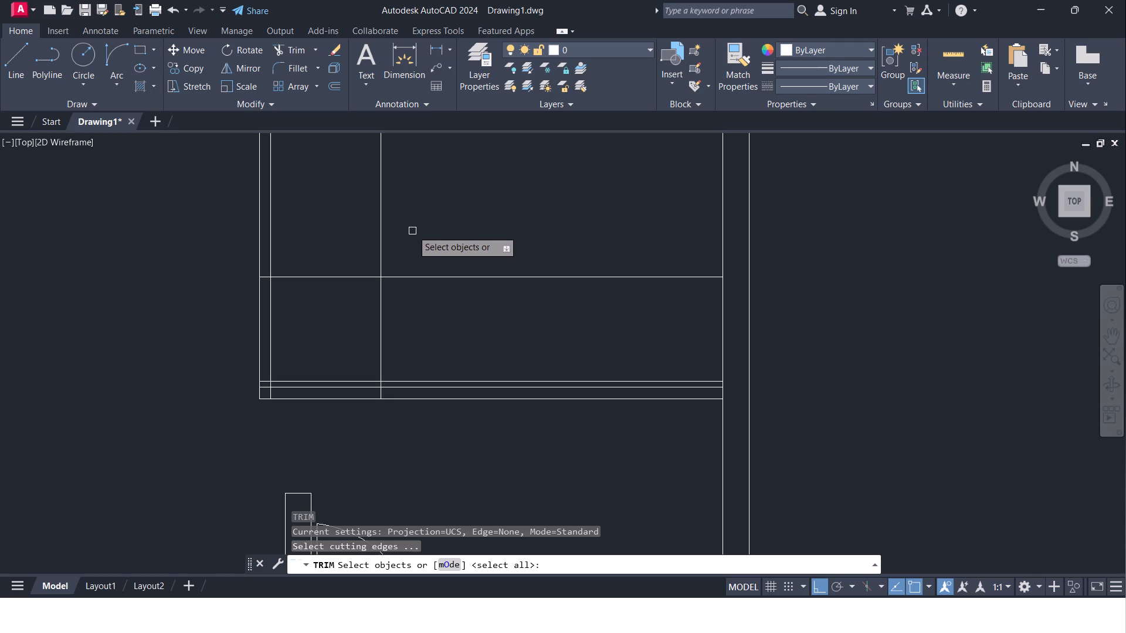
{"action": "key", "text": "Escape"}
{"action": "type", "text": "tr"}
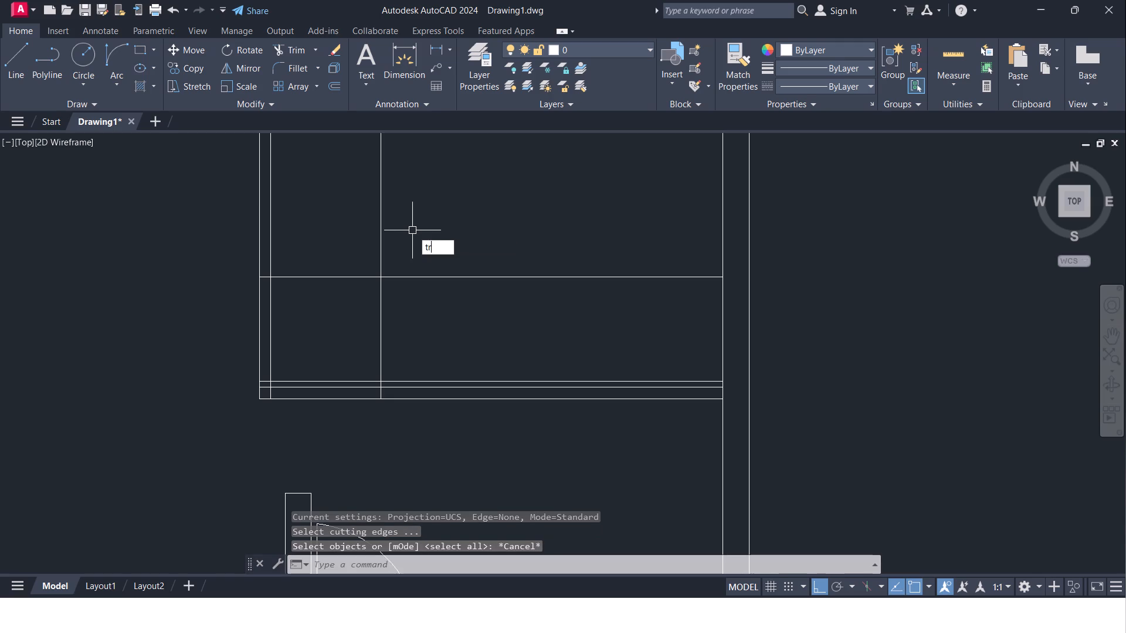
{"action": "key", "text": "Return"}
{"action": "key", "text": "Return"}
{"action": "left_click", "coordinate": [443, 277]}
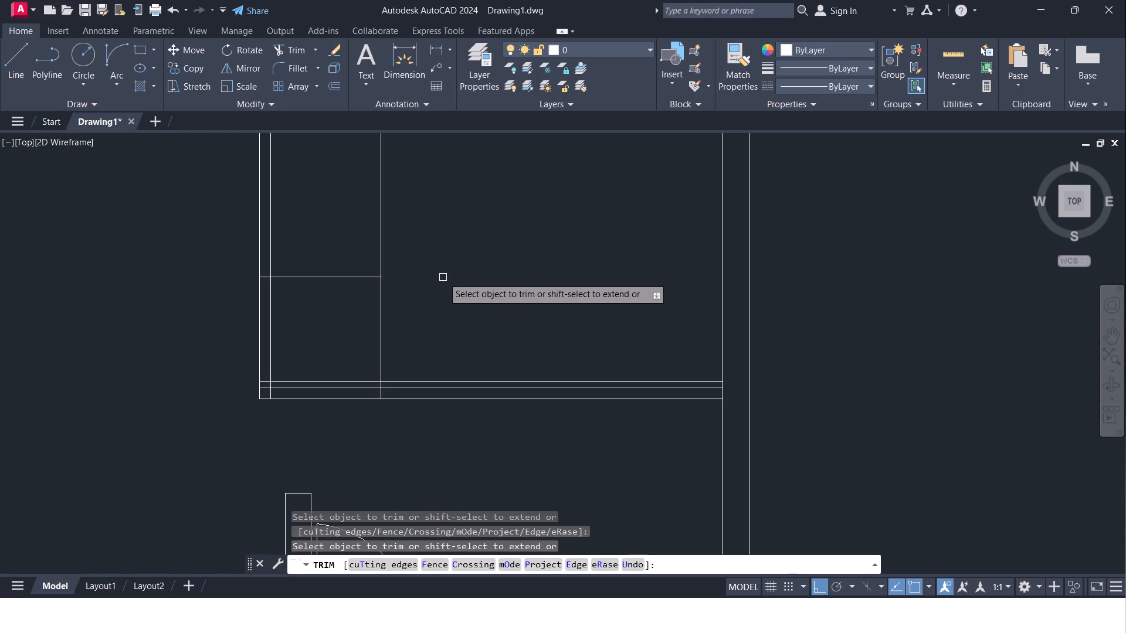
{"action": "left_click", "coordinate": [381, 263]}
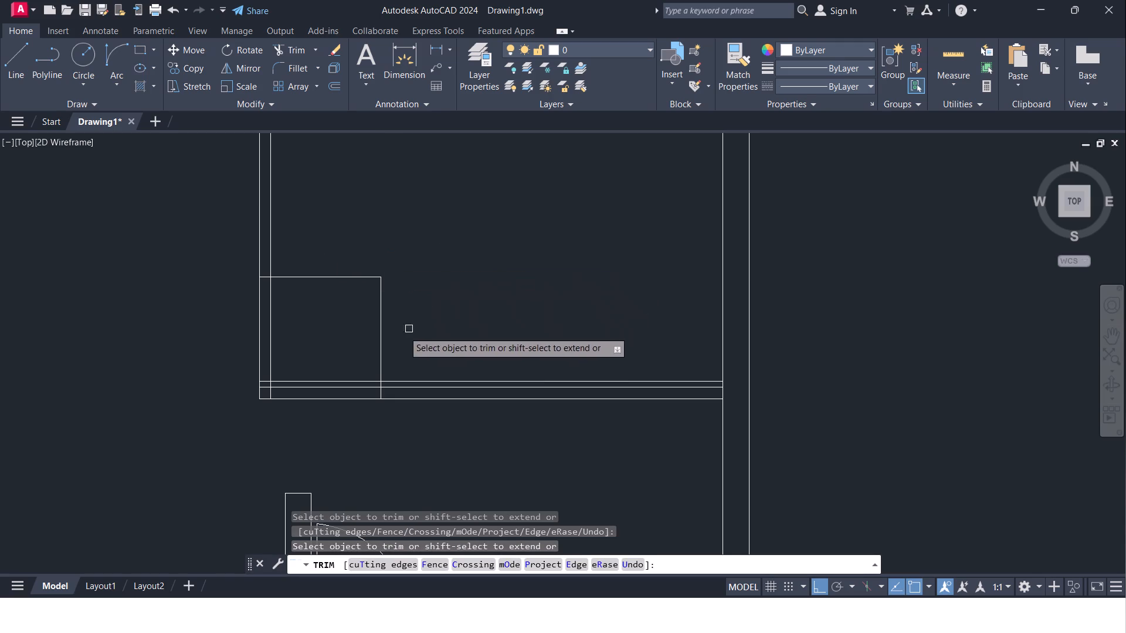
{"action": "left_click_drag", "start_coordinate": [206, 331], "coordinate": [253, 330]}
{"action": "left_click", "coordinate": [402, 330]}
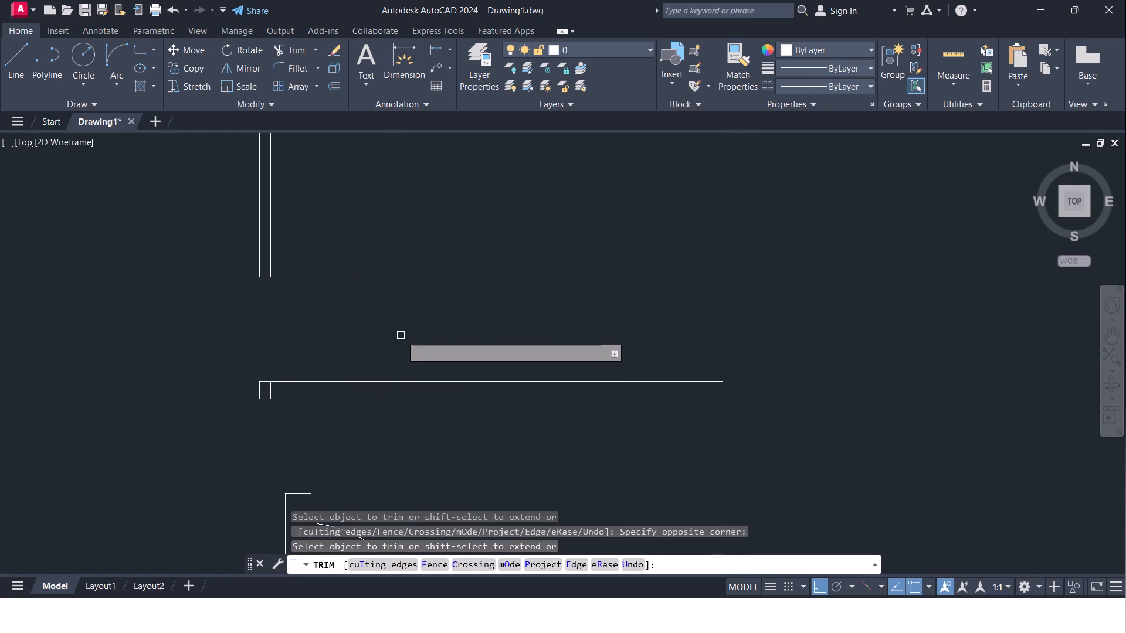
{"action": "left_click", "coordinate": [396, 379]}
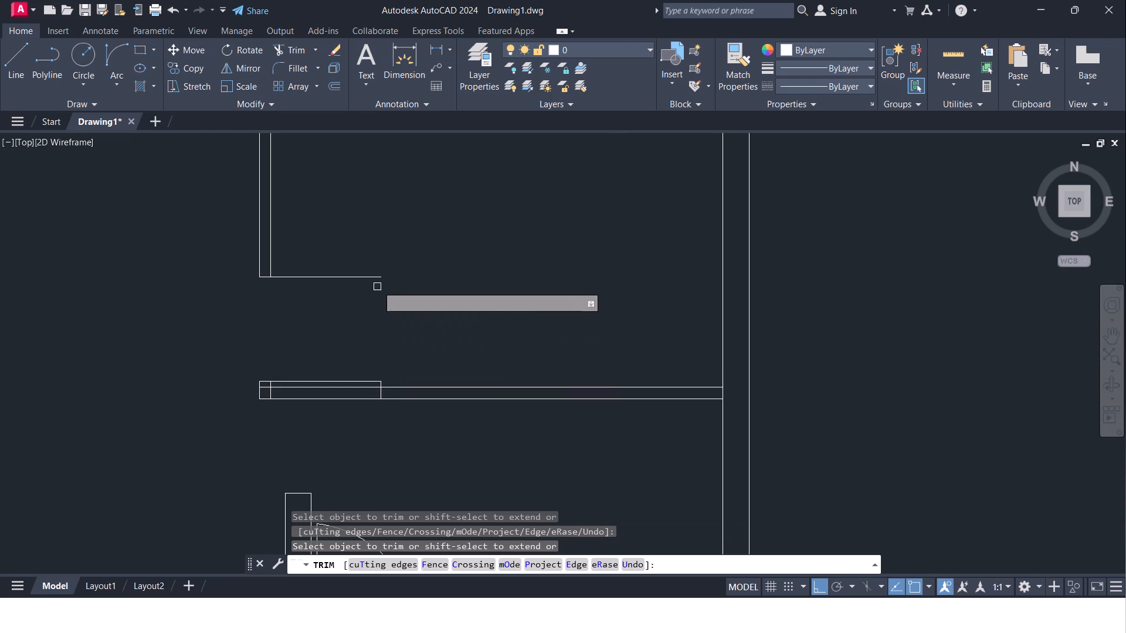
{"action": "left_click", "coordinate": [372, 278]}
Trim the vertical stub at the door leaf's free end and the line crossing the wall end below the opening.
{"action": "scroll", "coordinate": [291, 369], "scroll_direction": "up", "scroll_amount": 1}
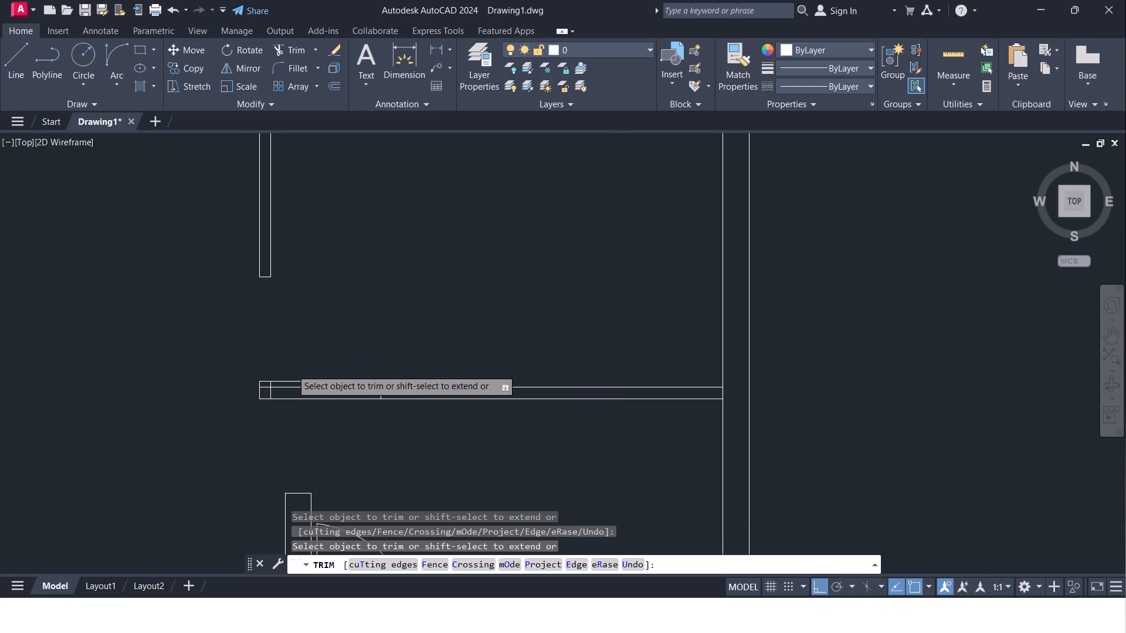
{"action": "scroll", "coordinate": [291, 369], "scroll_direction": "up", "scroll_amount": 1}
{"action": "middle_click_drag", "start_coordinate": [291, 369], "coordinate": [272, 310]}
{"action": "scroll", "coordinate": [474, 356], "scroll_direction": "up", "scroll_amount": 2}
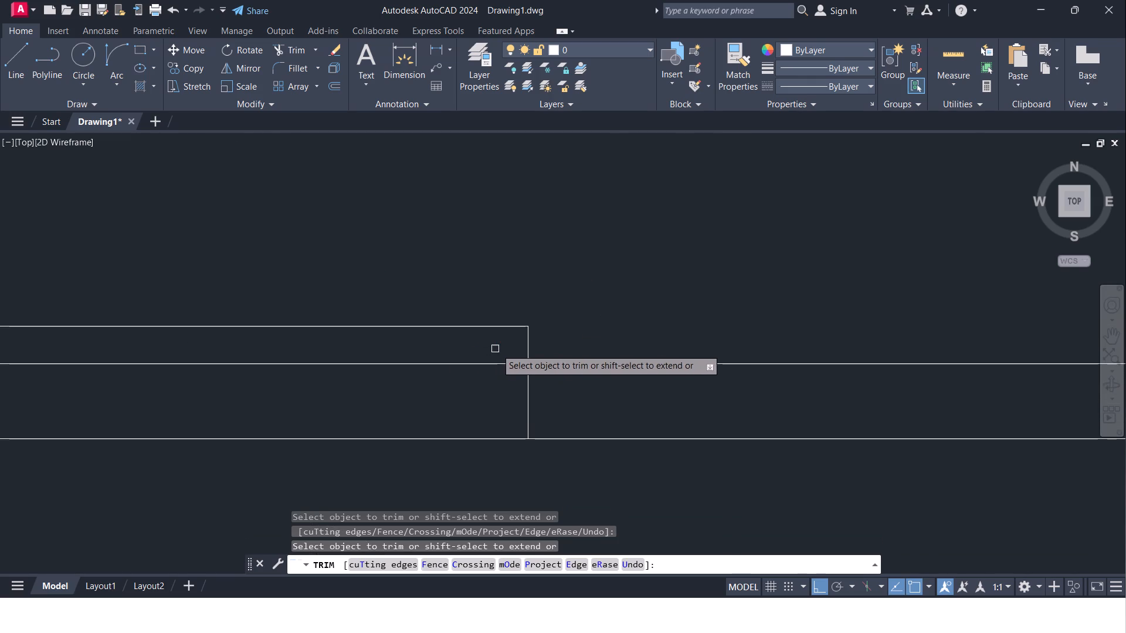
{"action": "left_click", "coordinate": [530, 349]}
{"action": "scroll", "coordinate": [530, 349], "scroll_direction": "down", "scroll_amount": 6}
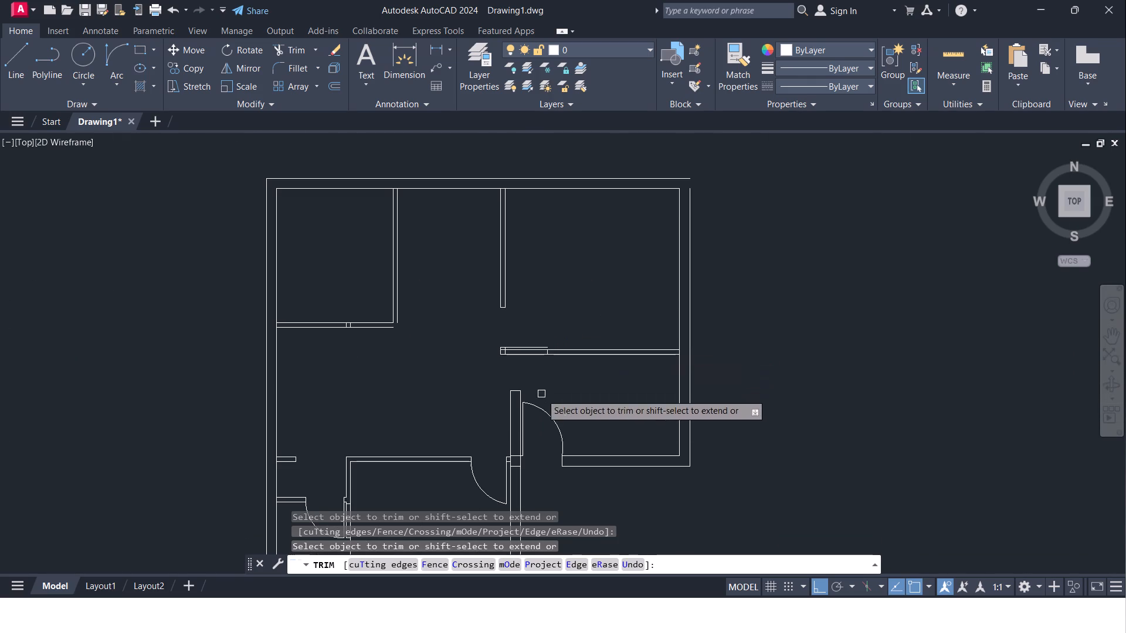
{"action": "scroll", "coordinate": [515, 363], "scroll_direction": "up", "scroll_amount": 4}
{"action": "scroll", "coordinate": [472, 327], "scroll_direction": "up", "scroll_amount": 2}
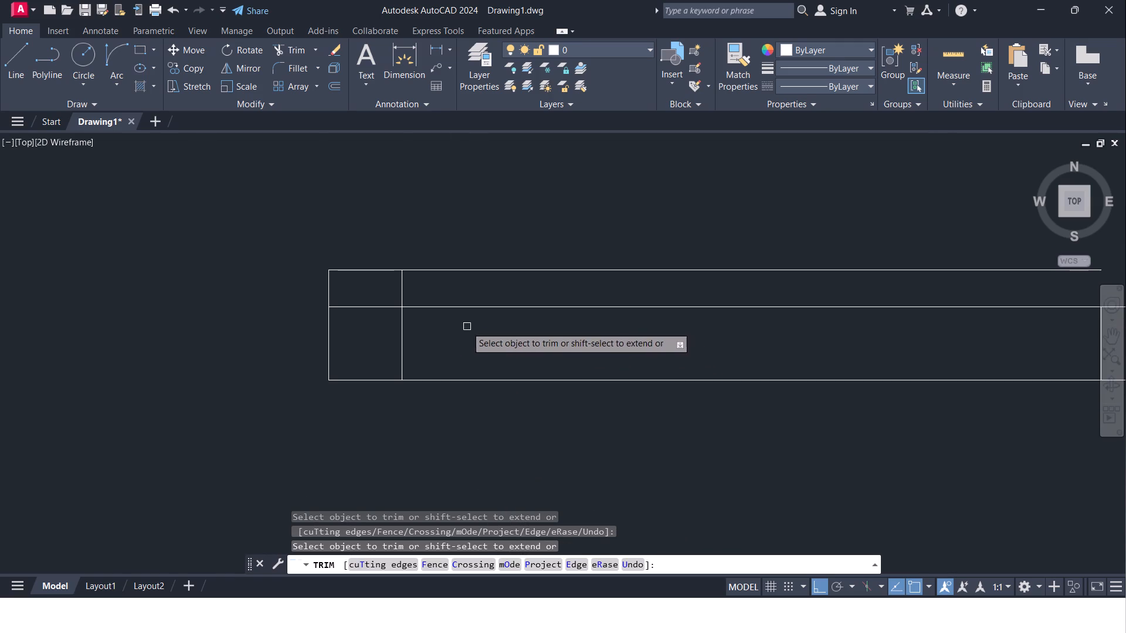
{"action": "left_click", "coordinate": [382, 307]}
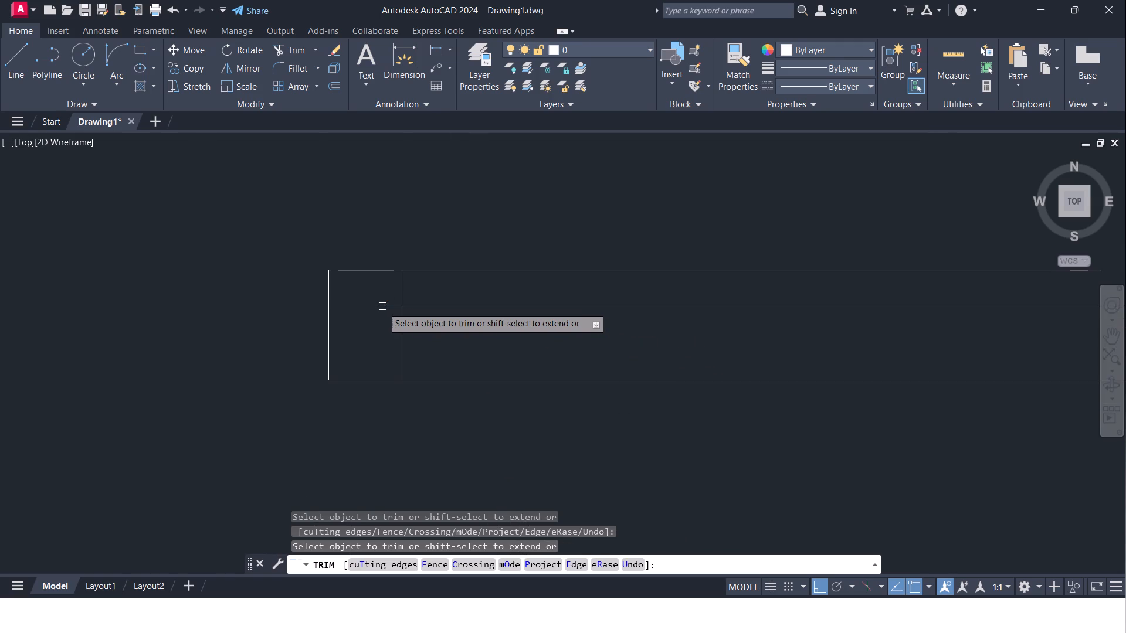
Delete the leftover short vertical segment inside the upper room's bottom wall below the door leaf's free end.
{"action": "scroll", "coordinate": [382, 307], "scroll_direction": "down", "scroll_amount": 4}
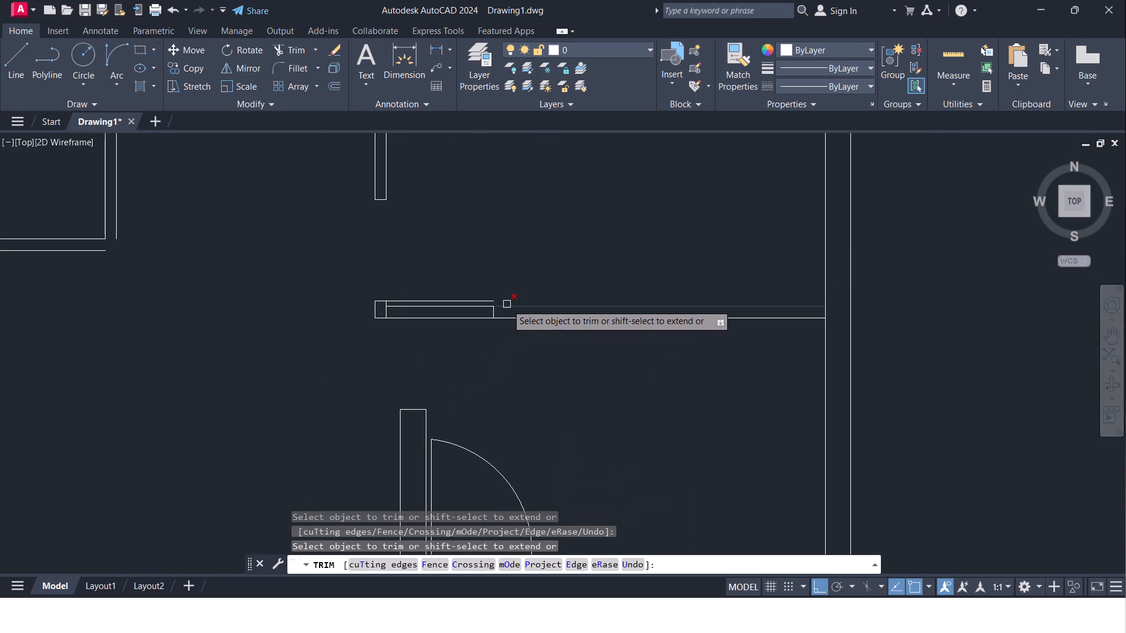
{"action": "scroll", "coordinate": [494, 315], "scroll_direction": "up", "scroll_amount": 2}
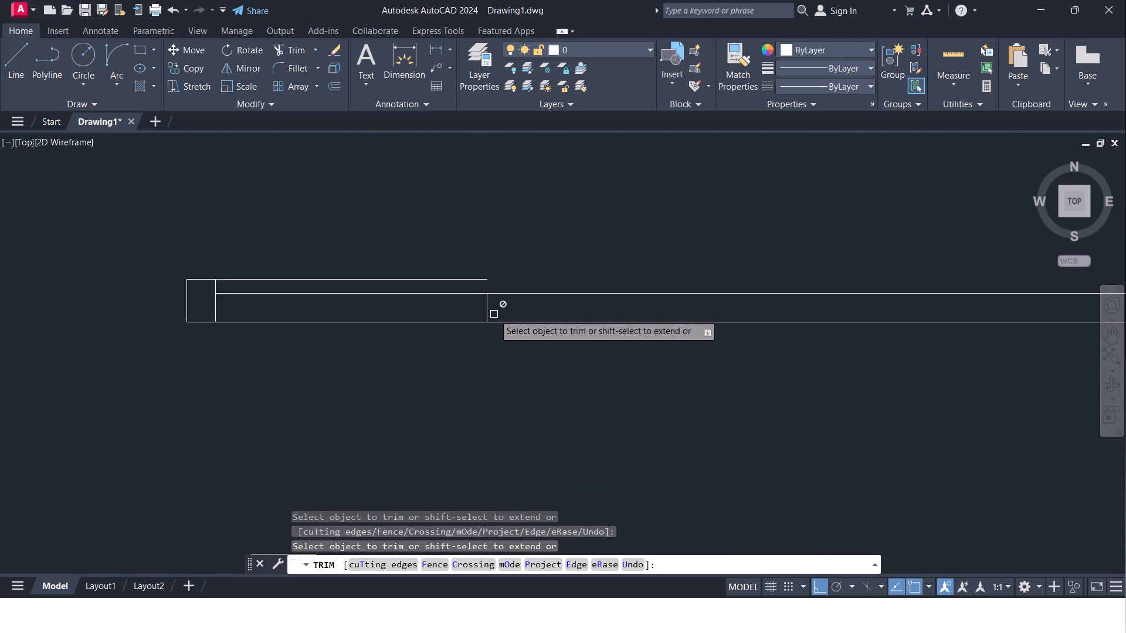
{"action": "key", "text": "Escape"}
{"action": "left_click", "coordinate": [485, 308]}
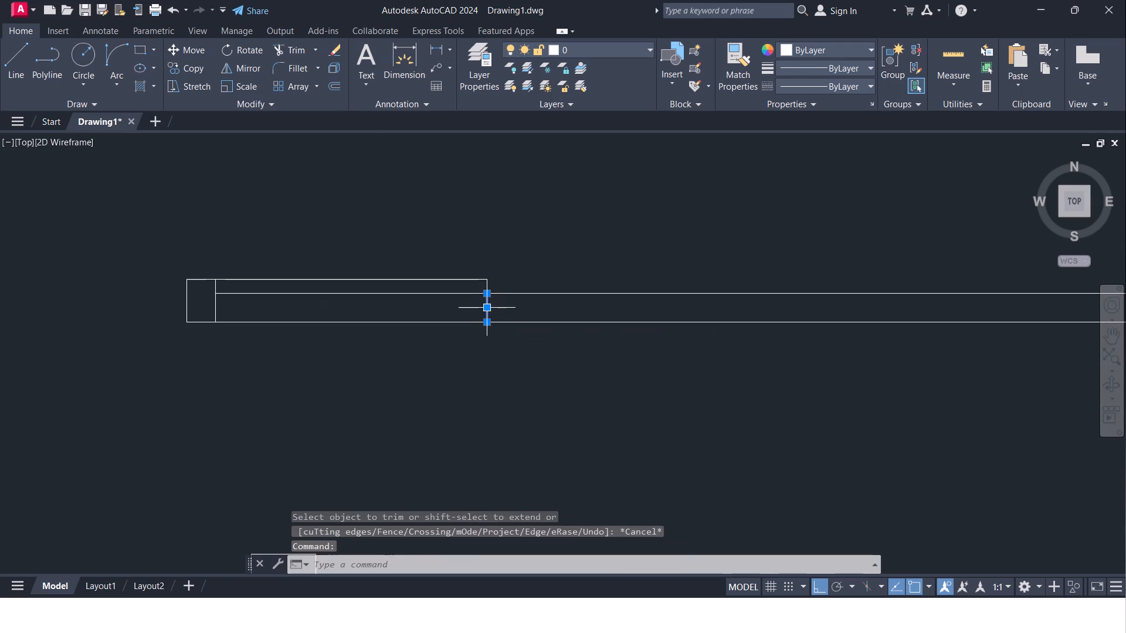
{"action": "key", "text": "Delete"}
{"action": "scroll", "coordinate": [494, 302], "scroll_direction": "down", "scroll_amount": 2}
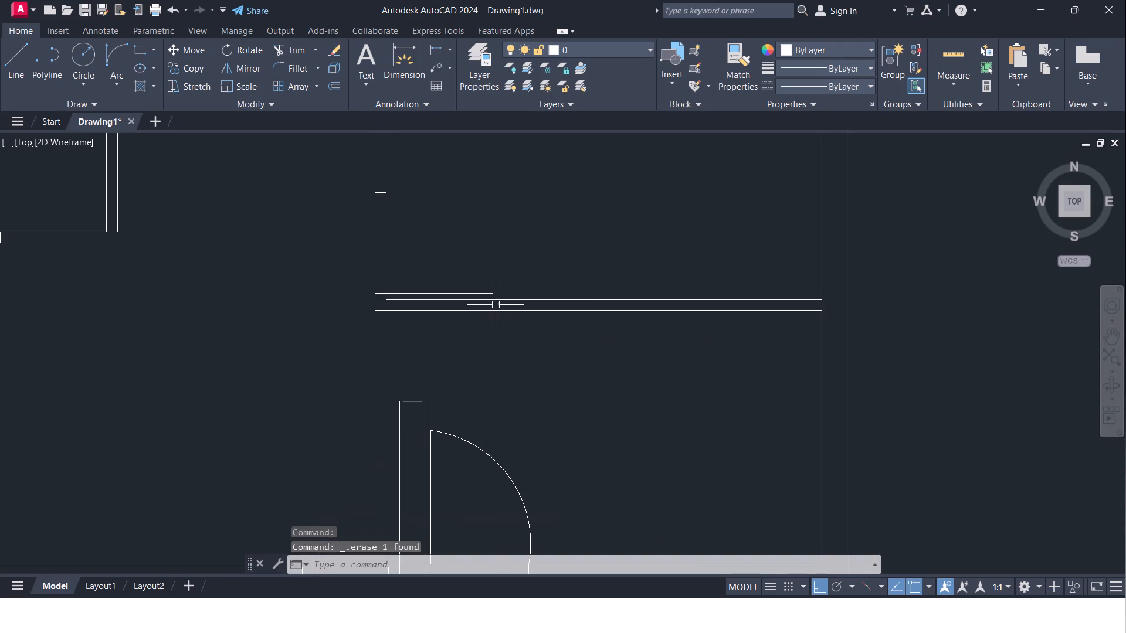
Draw the upper room's door swing as a Start, End, Direction arc from the wall end above the opening to the leaf's free end.
{"action": "left_click", "coordinate": [120, 56]}
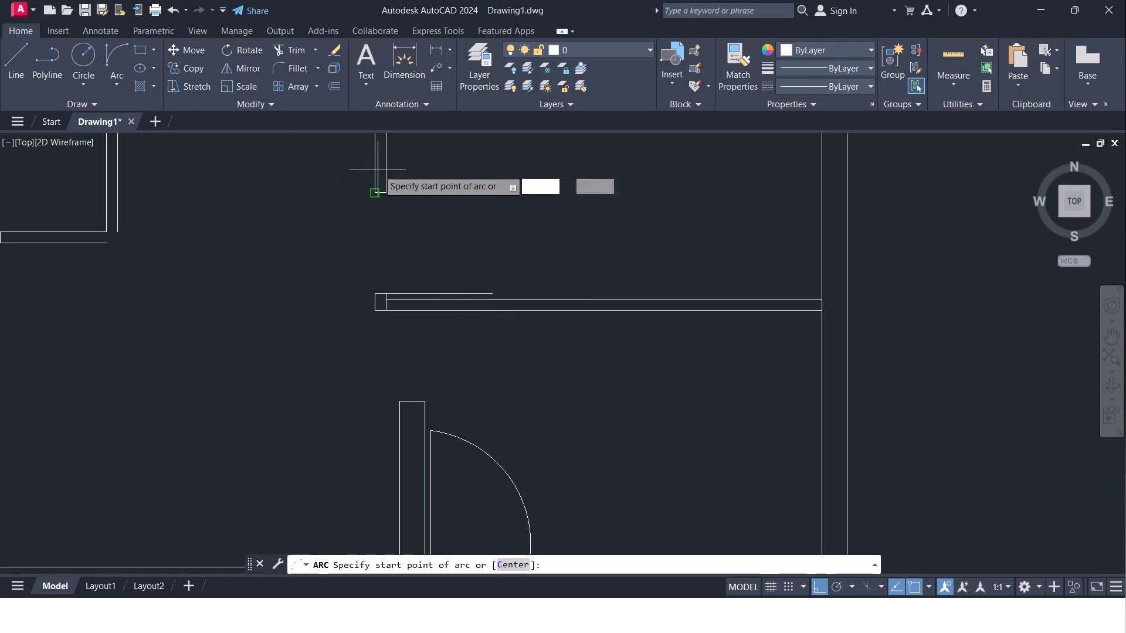
{"action": "left_click", "coordinate": [388, 192]}
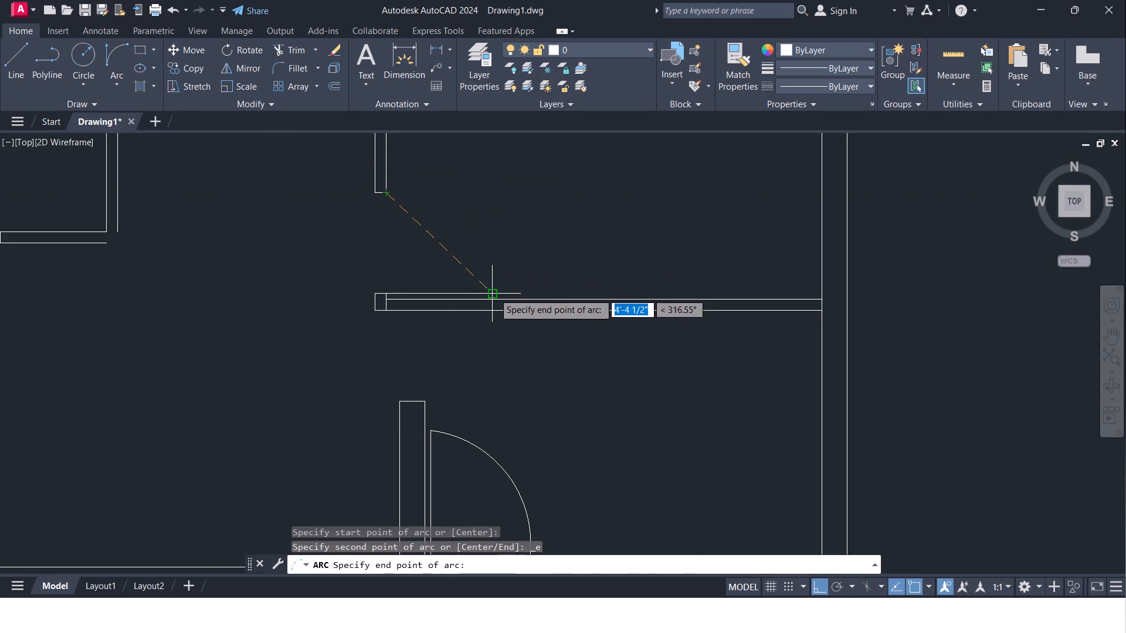
{"action": "left_click", "coordinate": [494, 293]}
{"action": "left_click", "coordinate": [510, 207]}
Trim the vertical line segment at the wall junction between the two neighbouring lower doors.
{"action": "middle_click_drag", "start_coordinate": [529, 345], "coordinate": [517, 339]}
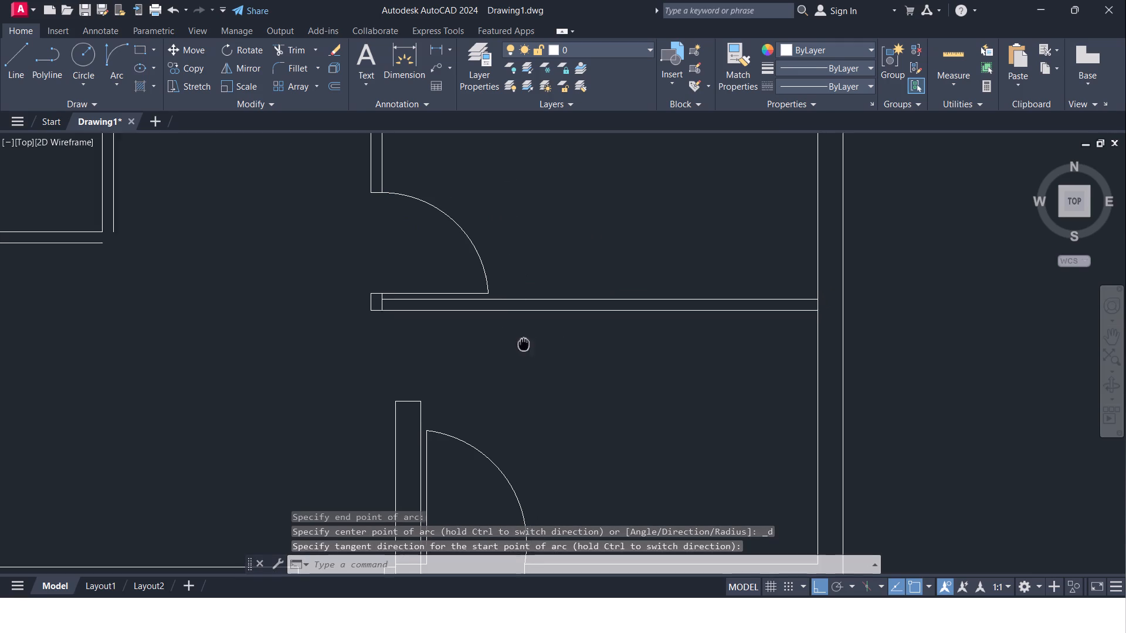
{"action": "middle_click_drag", "start_coordinate": [517, 339], "coordinate": [620, 47]}
{"action": "scroll", "coordinate": [501, 248], "scroll_direction": "up", "scroll_amount": 2}
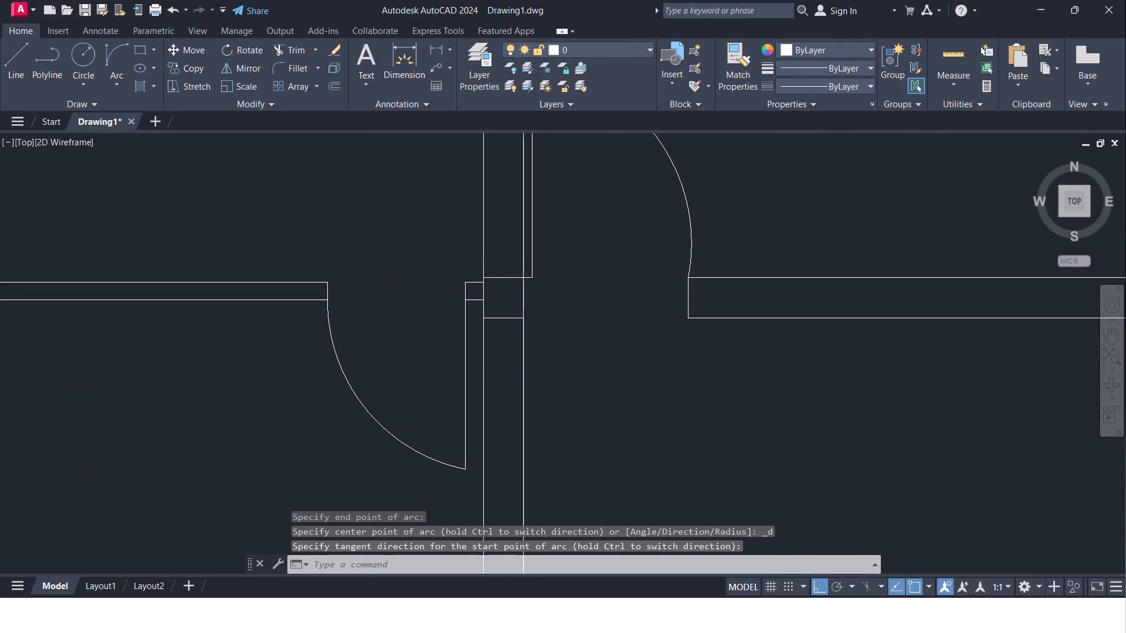
{"action": "key", "text": "Escape"}
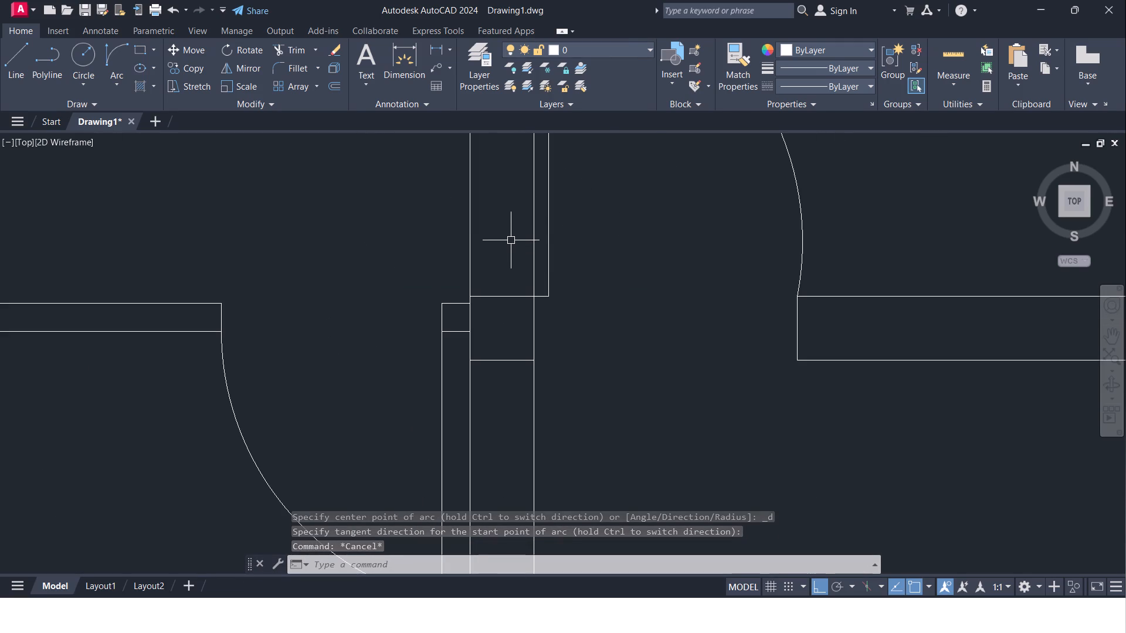
{"action": "type", "text": "tr"}
{"action": "key", "text": "Return"}
{"action": "key", "text": "Return"}
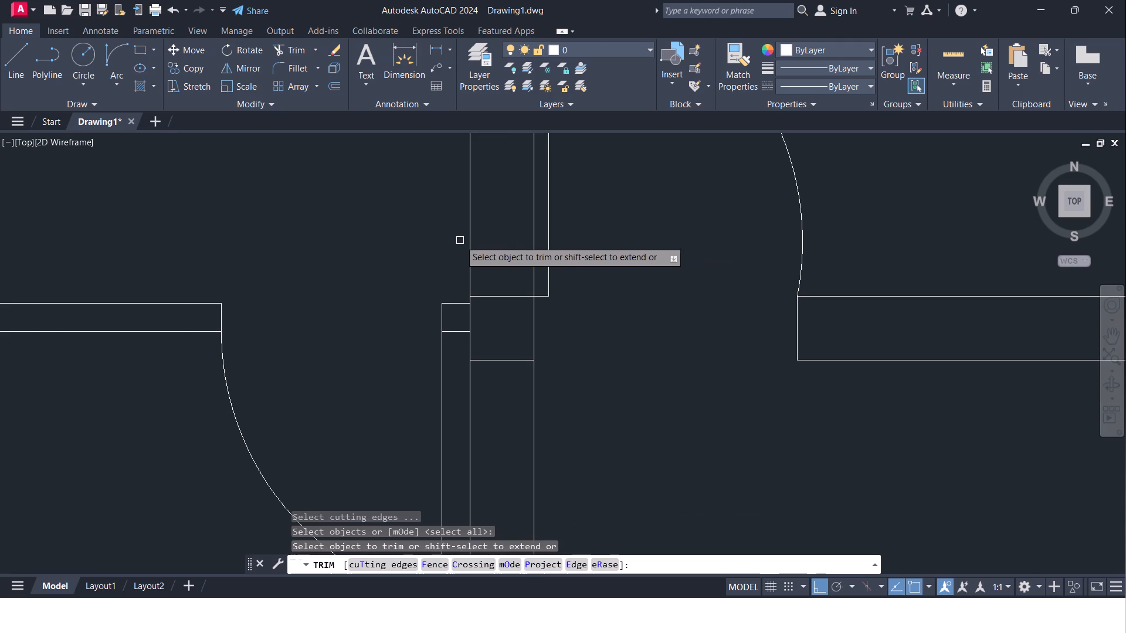
{"action": "left_click", "coordinate": [471, 321]}
Measure the clear width between the two vertical partitions of the top middle room with a linear dimension.
{"action": "scroll", "coordinate": [486, 326], "scroll_direction": "down", "scroll_amount": 2}
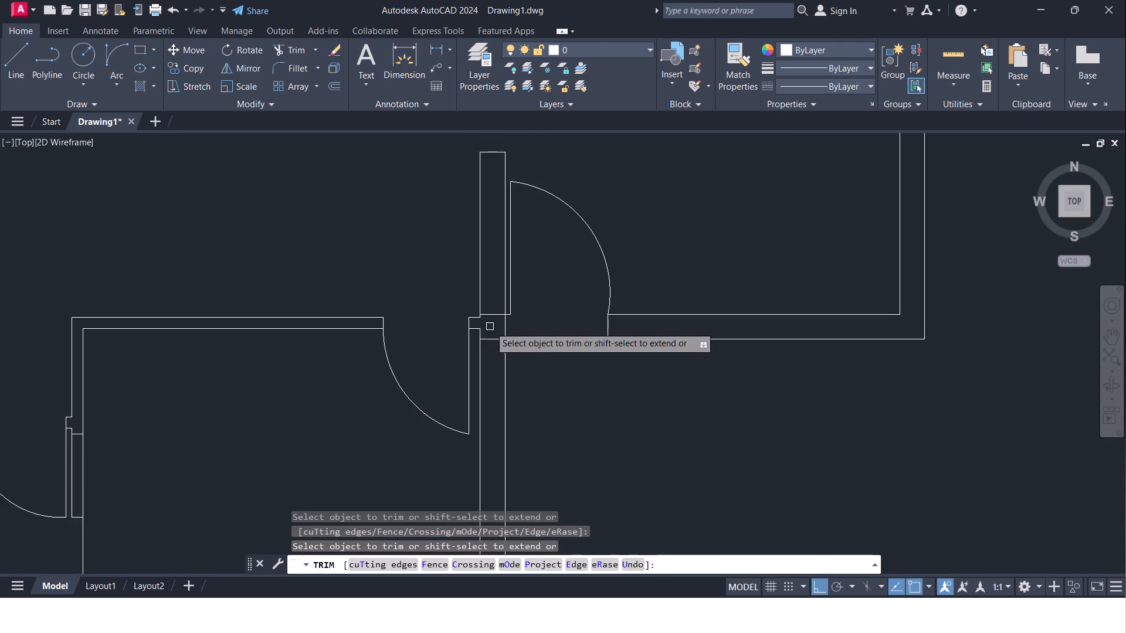
{"action": "middle_click_drag", "start_coordinate": [564, 377], "coordinate": [530, 375]}
{"action": "scroll", "coordinate": [530, 375], "scroll_direction": "down", "scroll_amount": 1}
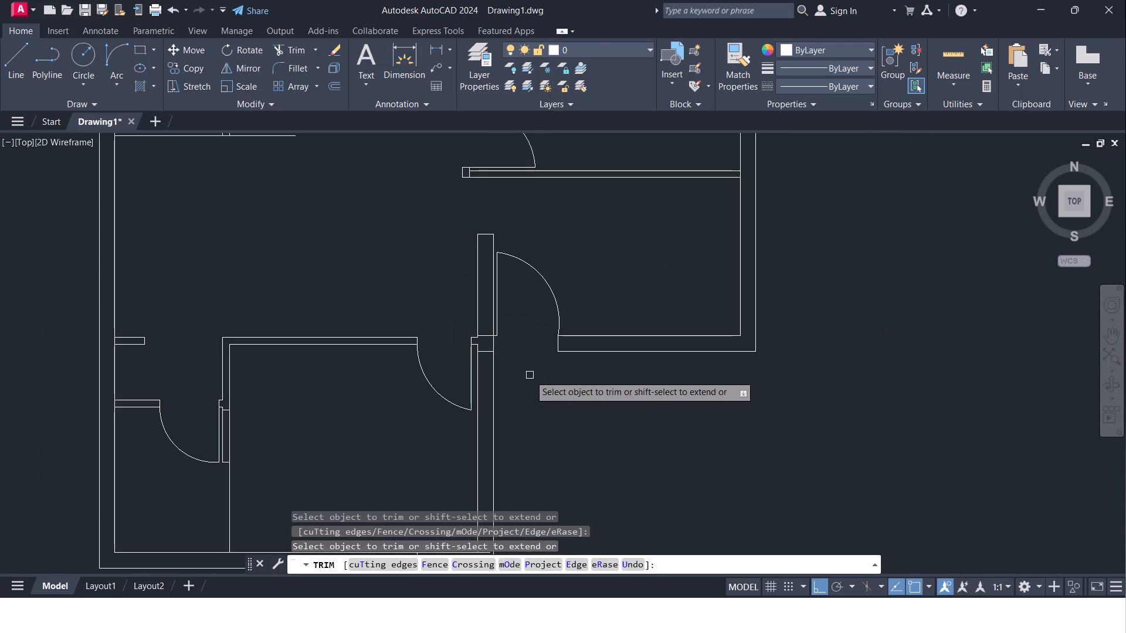
{"action": "middle_click_drag", "start_coordinate": [530, 375], "coordinate": [489, 518]}
{"action": "scroll", "coordinate": [437, 289], "scroll_direction": "down", "scroll_amount": 1}
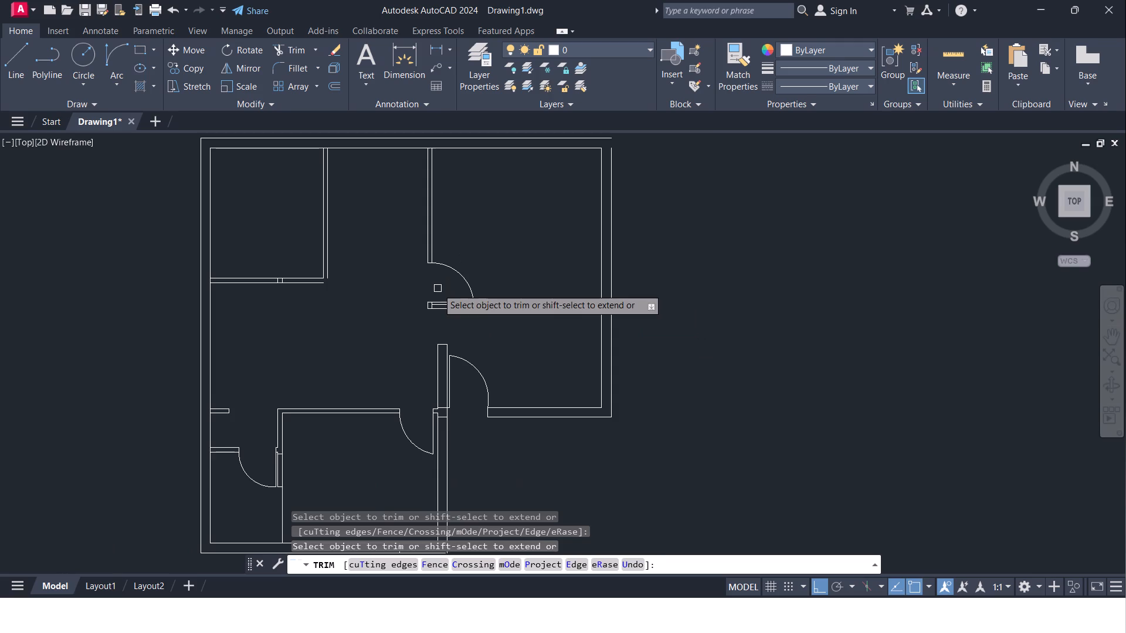
{"action": "middle_click_drag", "start_coordinate": [437, 288], "coordinate": [457, 304]}
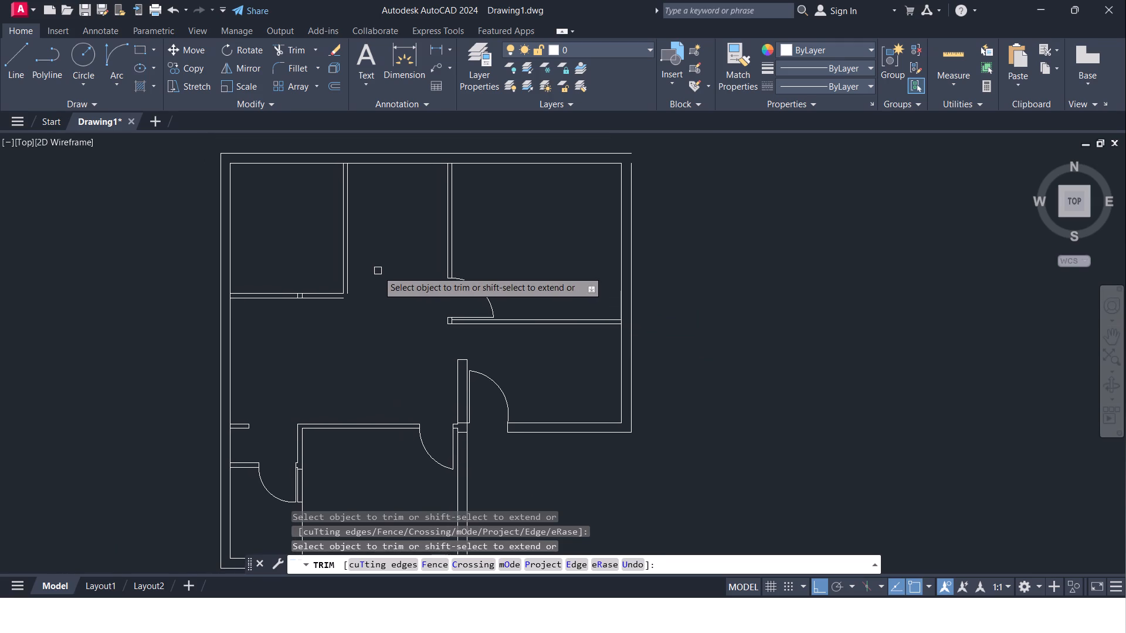
{"action": "scroll", "coordinate": [378, 271], "scroll_direction": "up", "scroll_amount": 1}
{"action": "middle_click_drag", "start_coordinate": [378, 271], "coordinate": [386, 366]}
{"action": "key", "text": "Escape"}
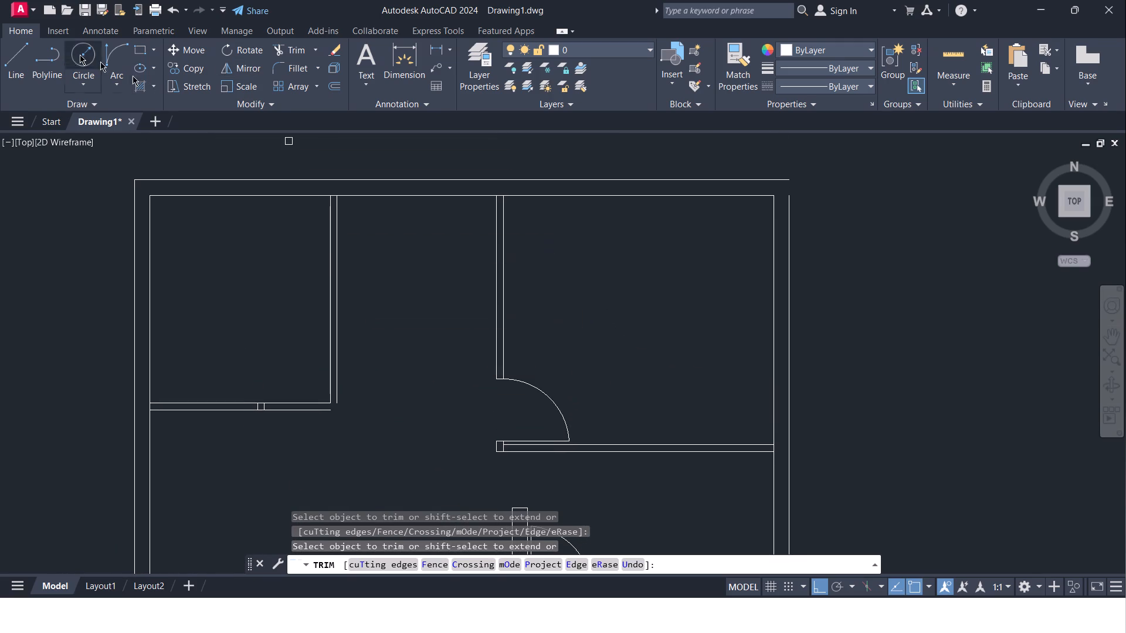
{"action": "left_click", "coordinate": [433, 50]}
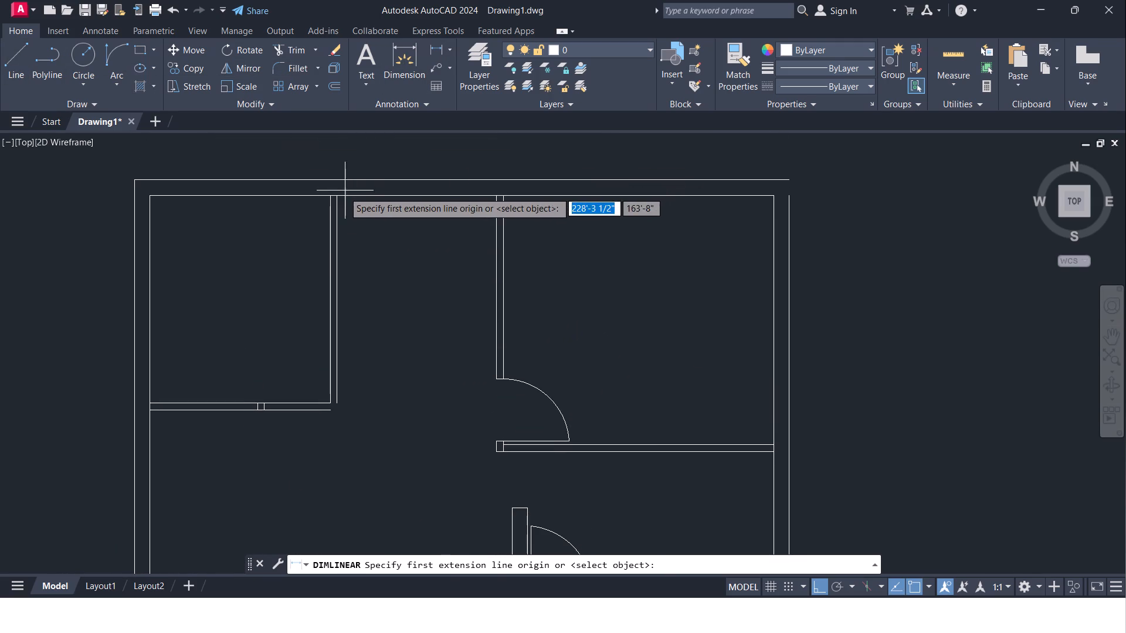
{"action": "left_click", "coordinate": [338, 195]}
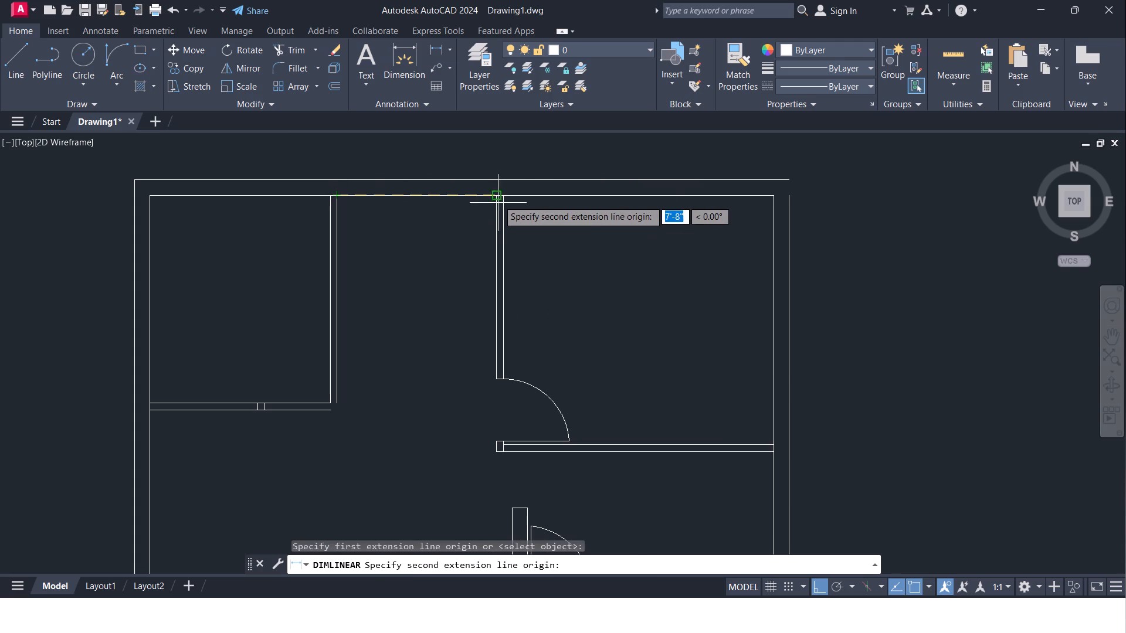
{"action": "left_click", "coordinate": [495, 192]}
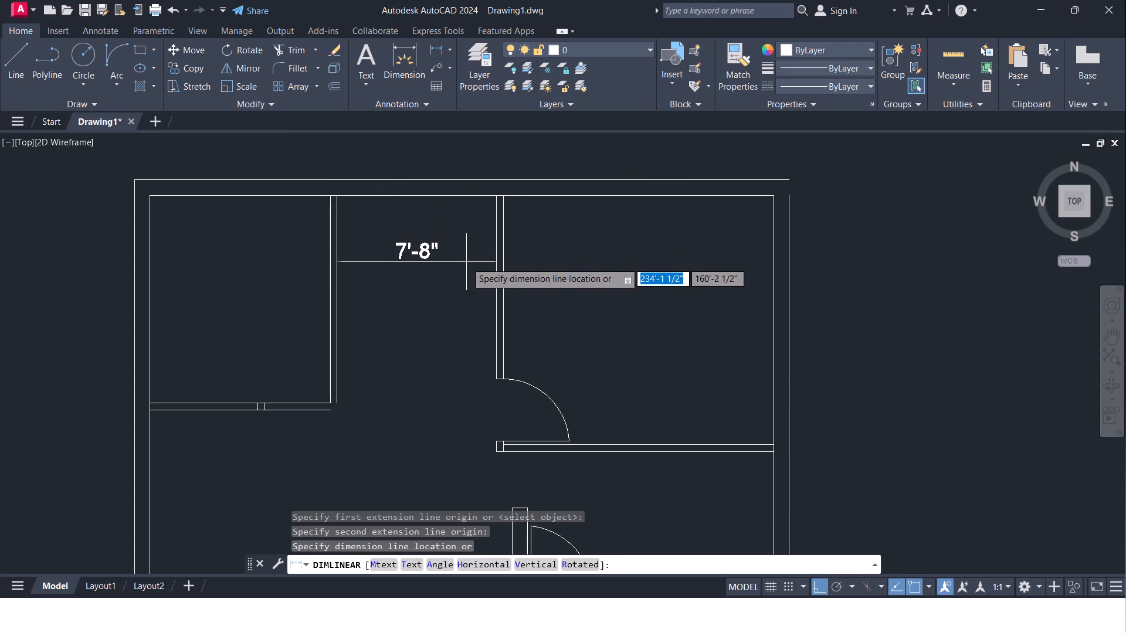
{"action": "key", "text": "Escape"}
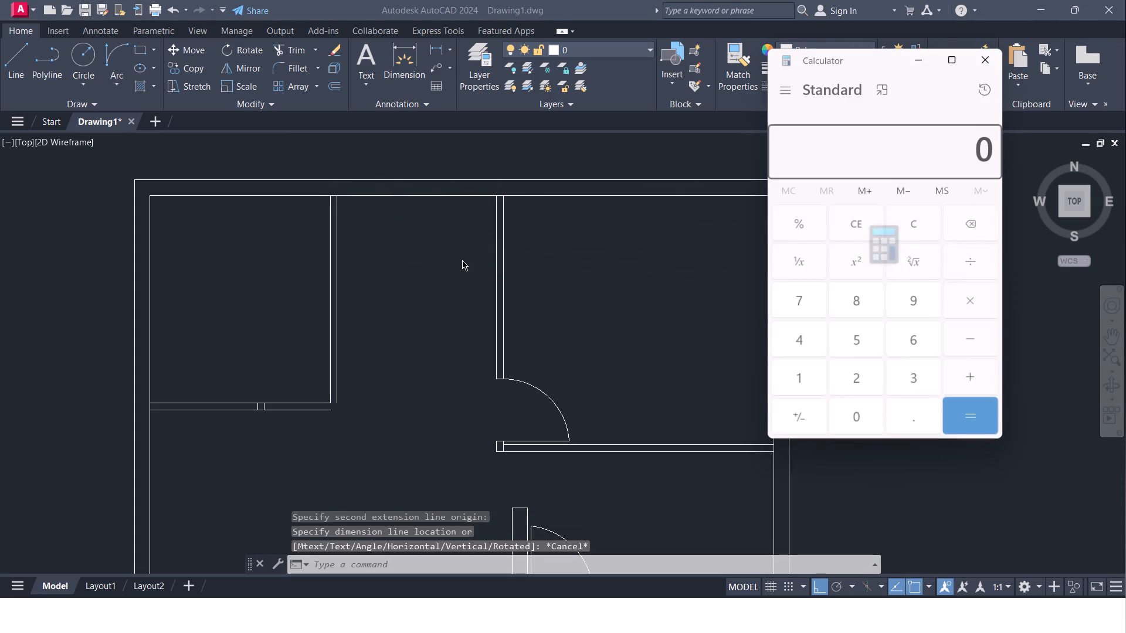
Switch to Calculator and divide 7.8 by 2.
{"action": "type", "text": "7.8/2"}
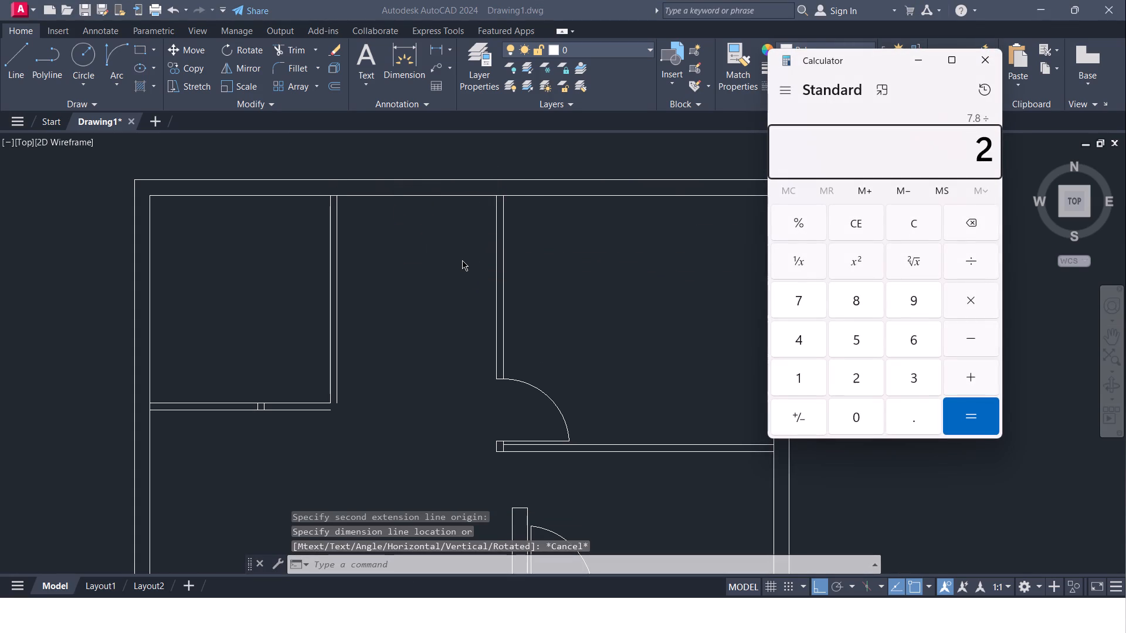
{"action": "key", "text": "Return"}
{"action": "left_click", "coordinate": [1001, 58]}
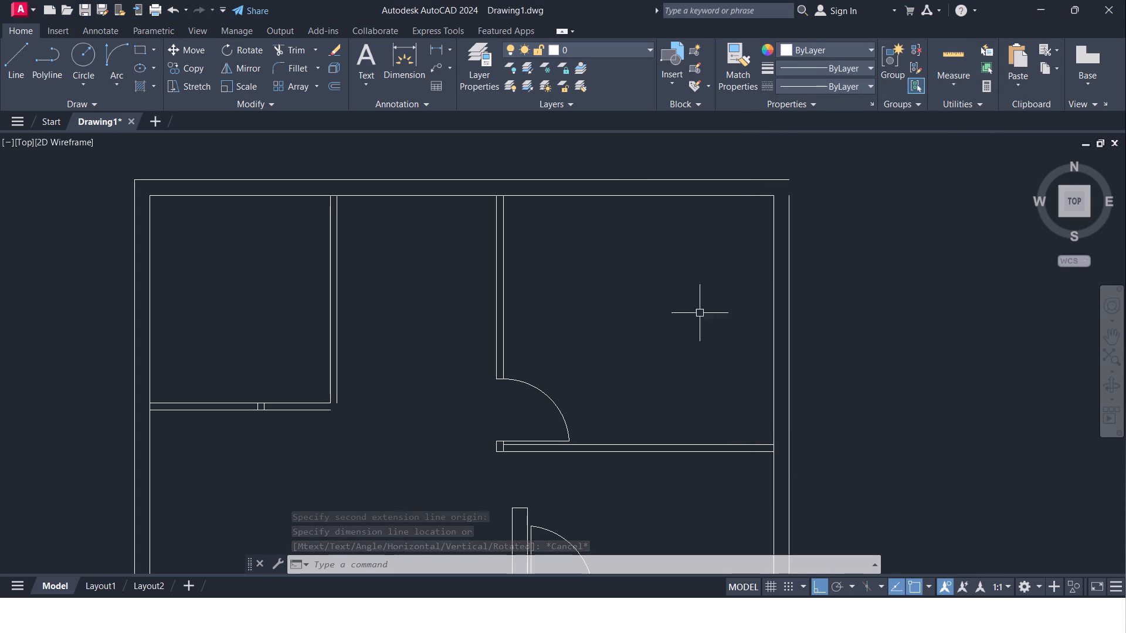
Offset the top middle room's left partition line 3'9" into the room.
{"action": "key", "text": "o"}
{"action": "key", "text": "Return"}
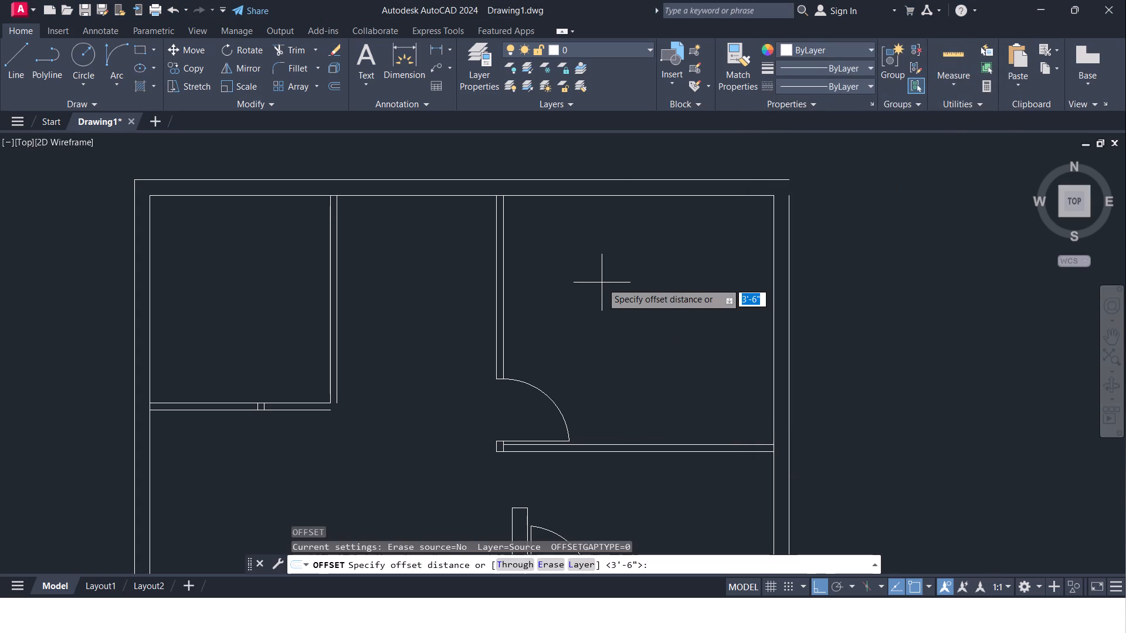
{"action": "type", "text": "3'9"}
{"action": "key", "text": "shift+quotedbl"}
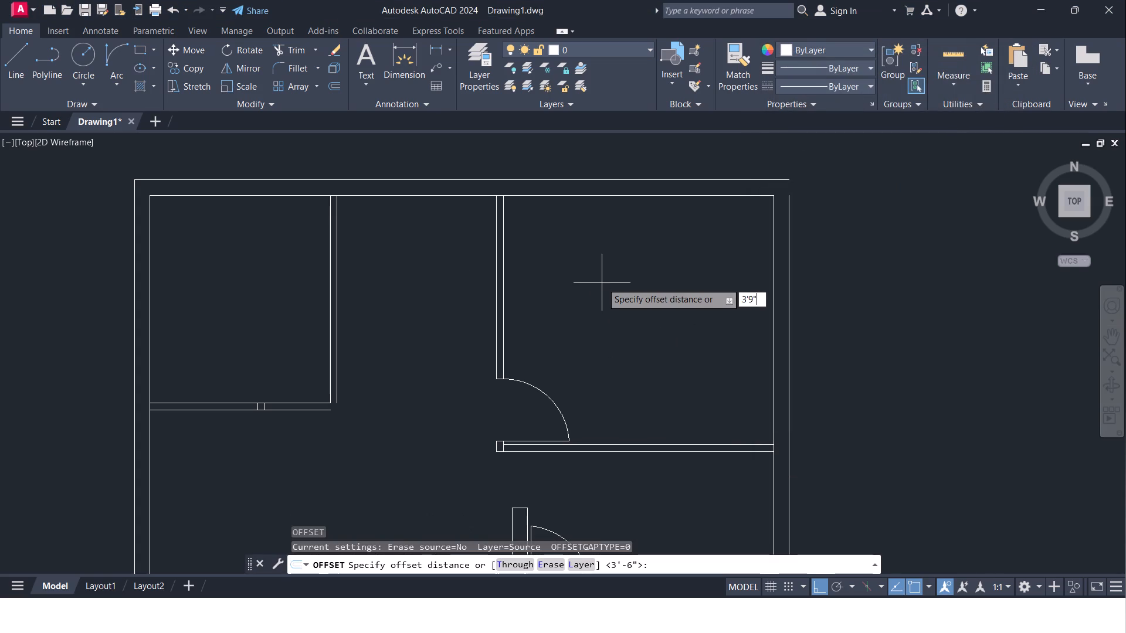
{"action": "key", "text": "Return"}
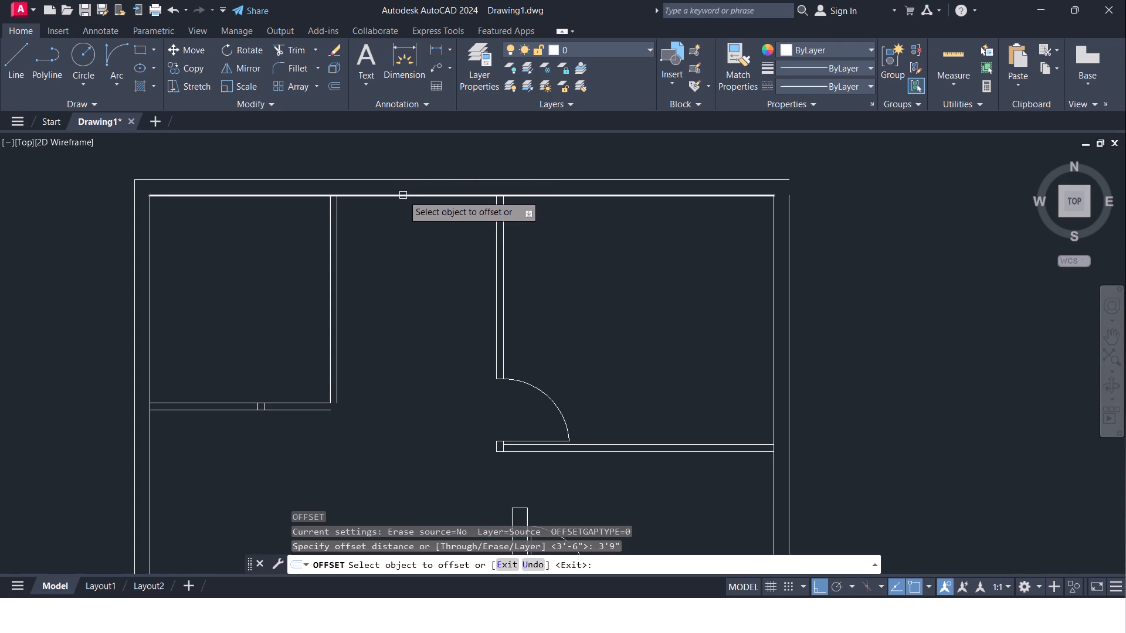
{"action": "left_click", "coordinate": [335, 279]}
{"action": "left_click", "coordinate": [418, 279]}
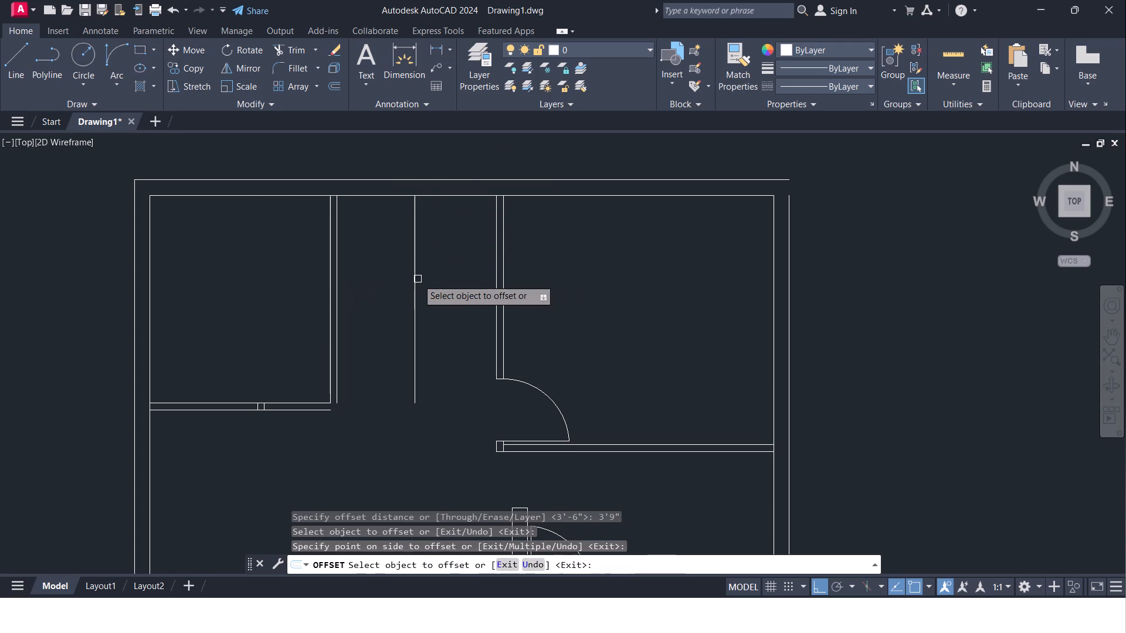
{"action": "key", "text": "Escape"}
Fillet the outer lines of the left room's wall into a closed corner at its lower end beside the middle room.
{"action": "scroll", "coordinate": [373, 354], "scroll_direction": "up", "scroll_amount": 1}
{"action": "middle_click", "coordinate": [373, 354]}
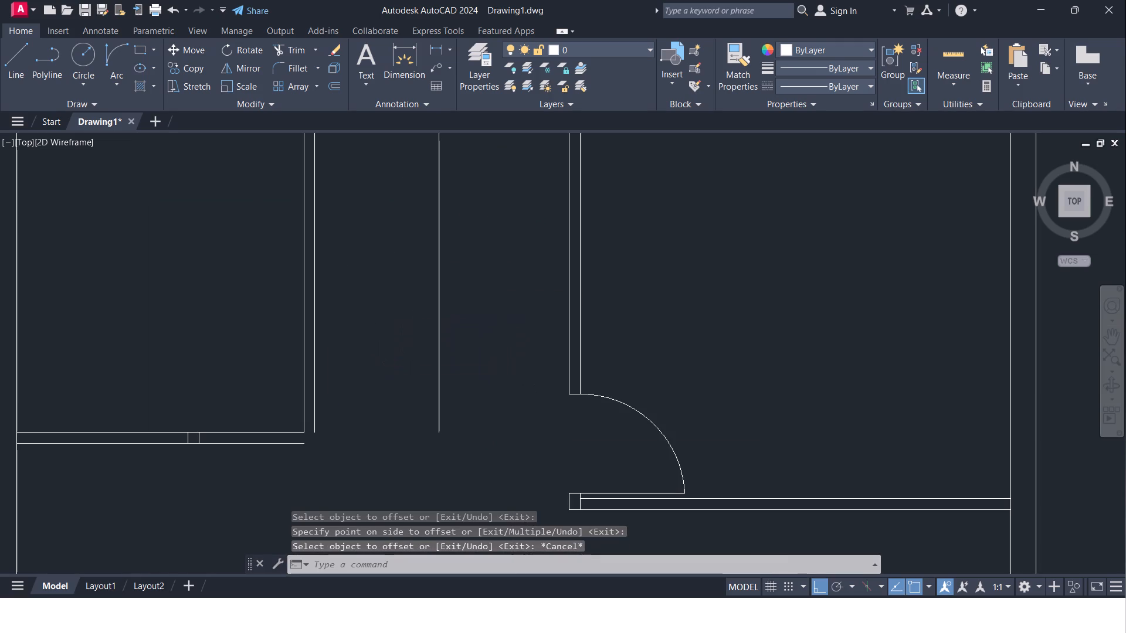
{"action": "left_click", "coordinate": [281, 71]}
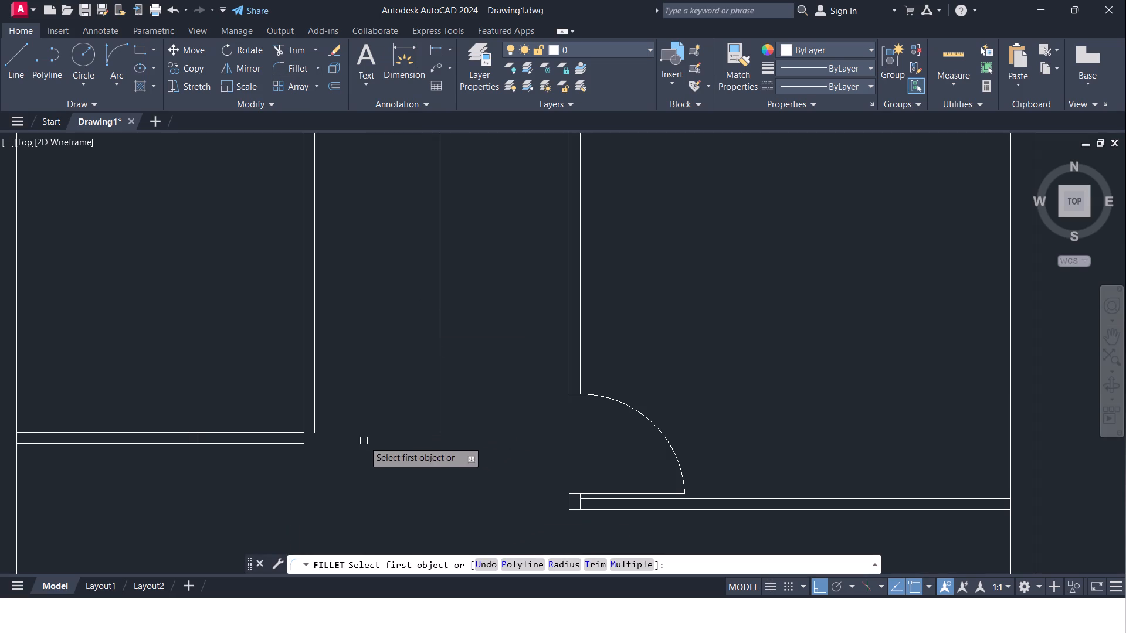
{"action": "left_click", "coordinate": [294, 445]}
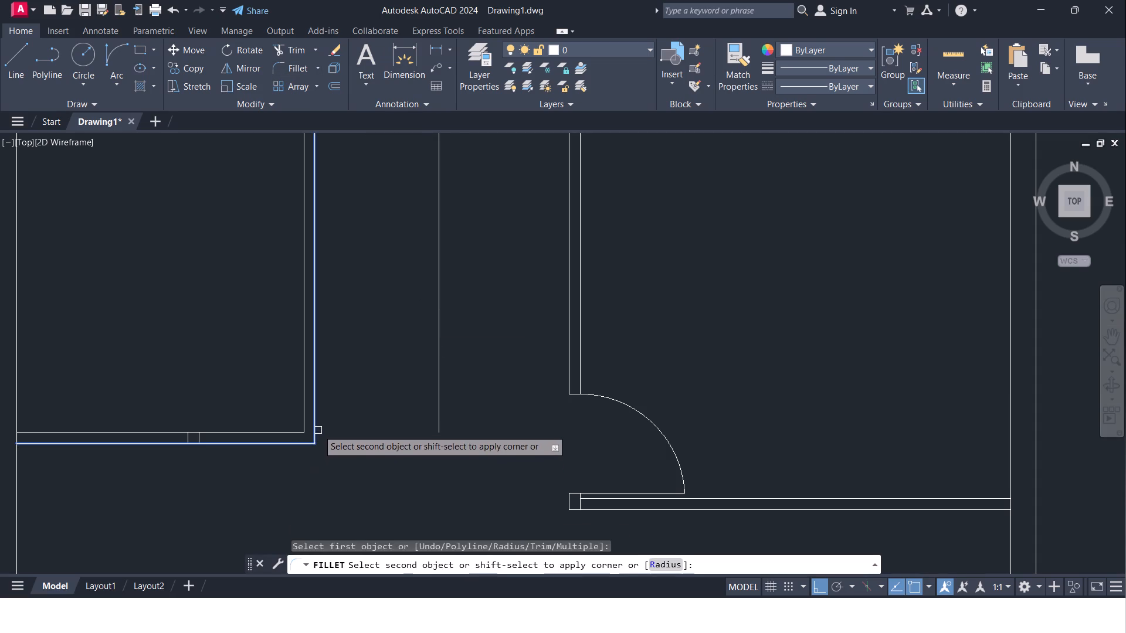
{"action": "left_click", "coordinate": [318, 428]}
{"action": "middle_click_drag", "start_coordinate": [374, 428], "coordinate": [375, 386]}
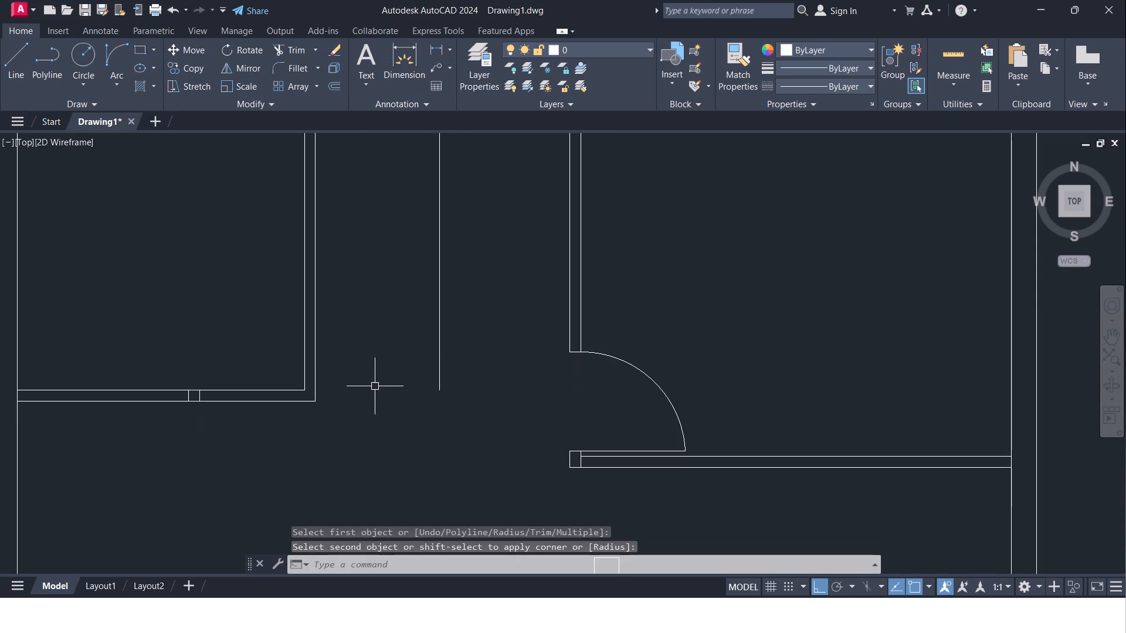
{"action": "key", "text": "Escape"}
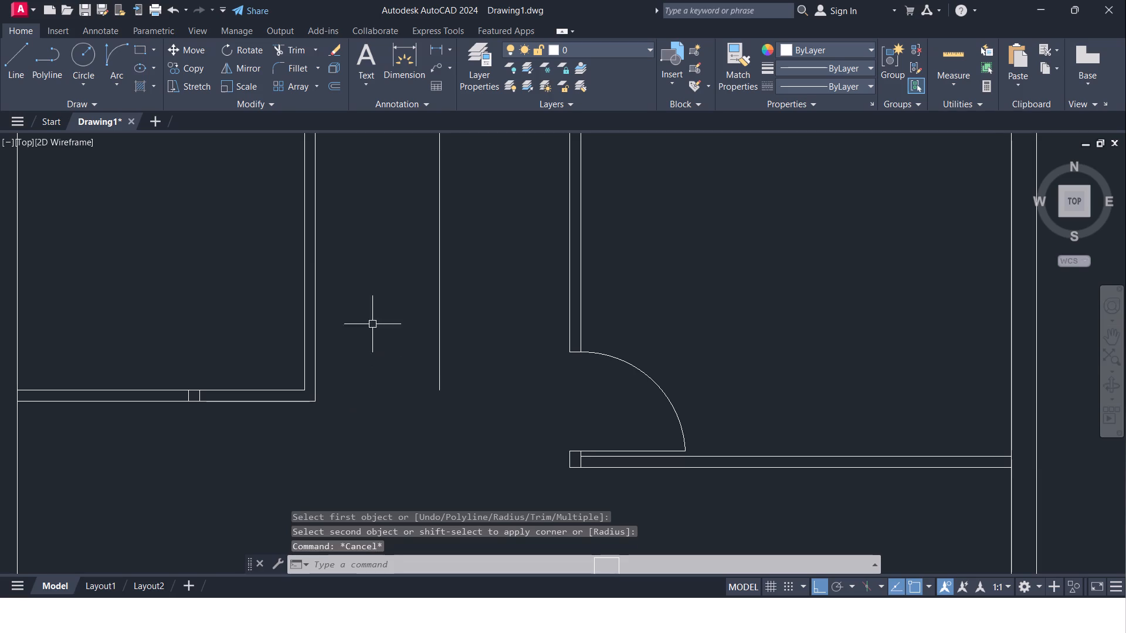
Draw a horizontal line from the filleted wall corner across the middle room, ending just past the newly offset vertical line.
{"action": "left_click", "coordinate": [23, 52]}
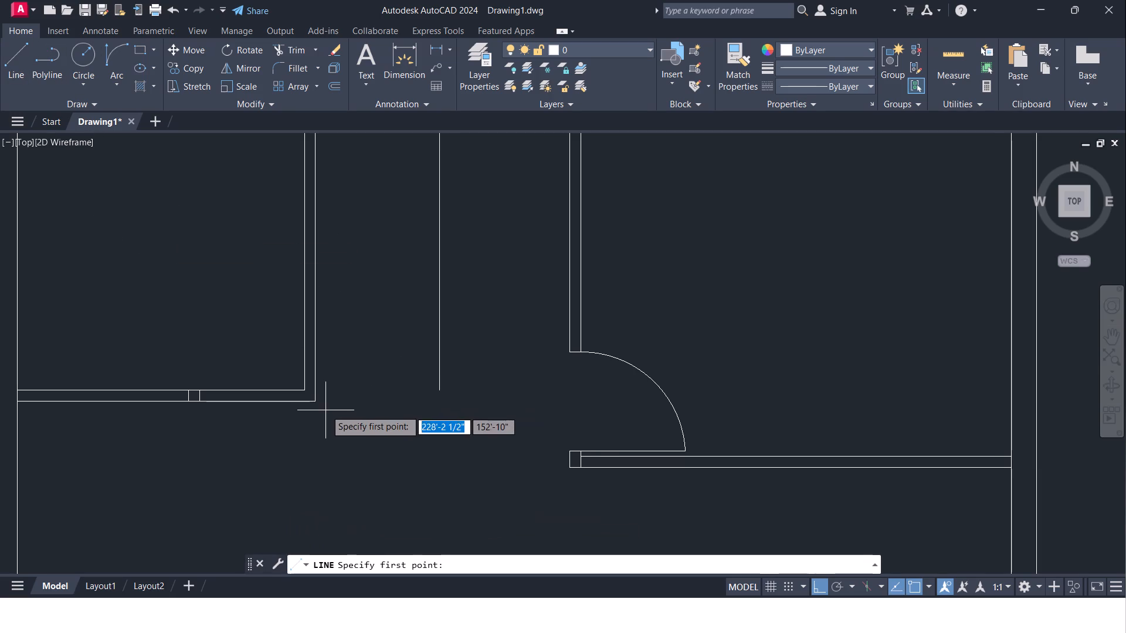
{"action": "left_click", "coordinate": [314, 405]}
{"action": "left_click", "coordinate": [467, 404]}
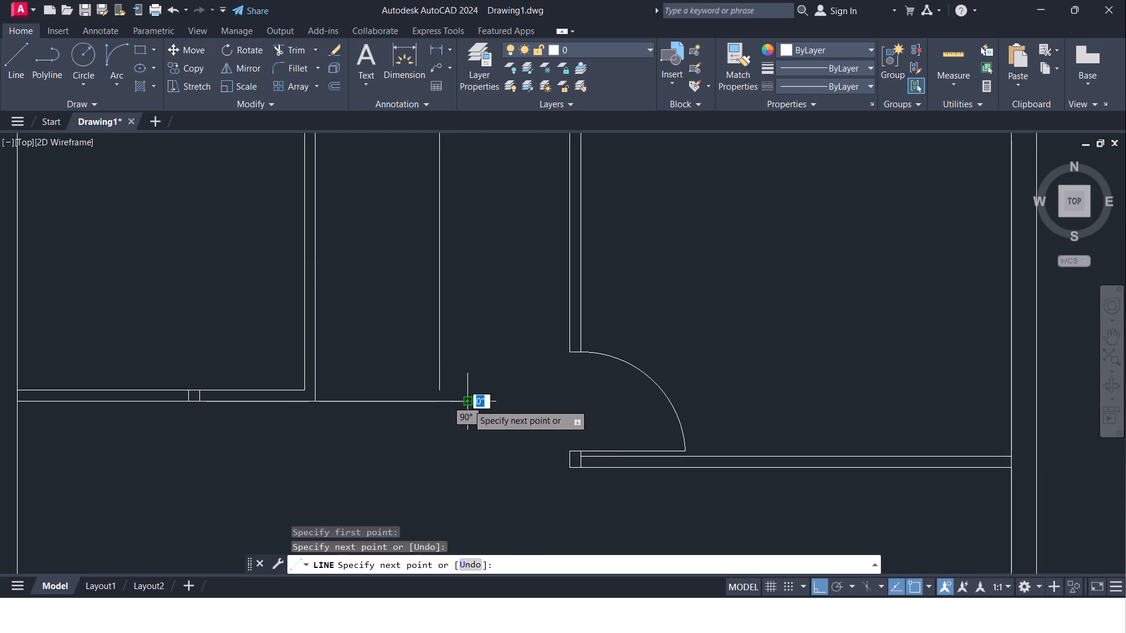
{"action": "key", "text": "Escape"}
Extend the offset vertical line down to the new horizontal line and trim the horizontal overhang beyond it.
{"action": "type", "text": "ex"}
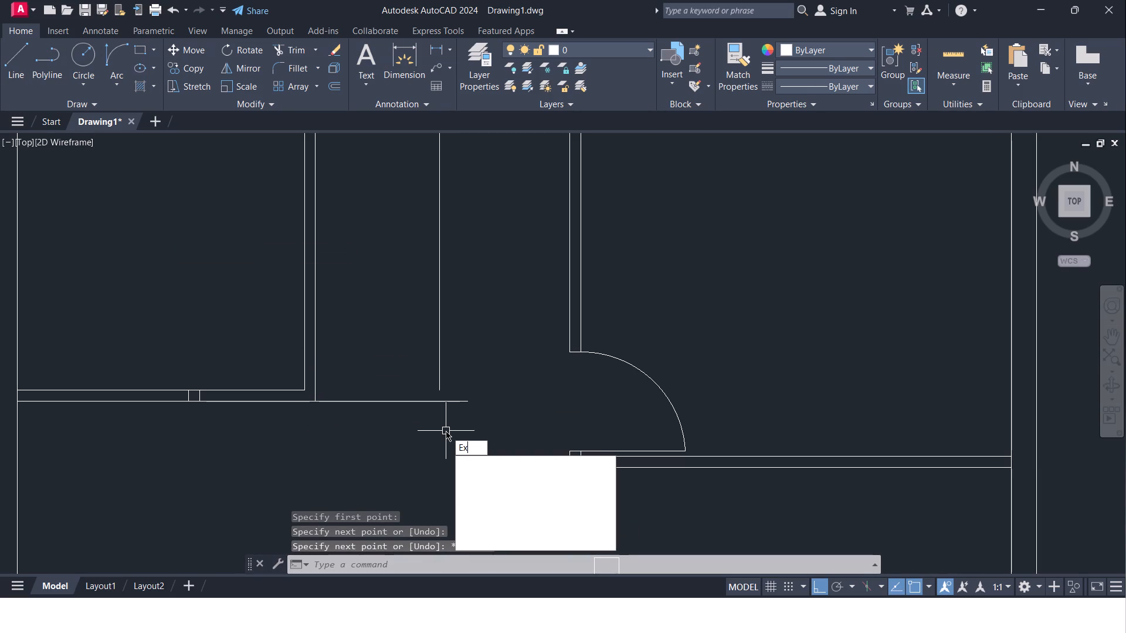
{"action": "key", "text": "Return"}
{"action": "key", "text": "Return"}
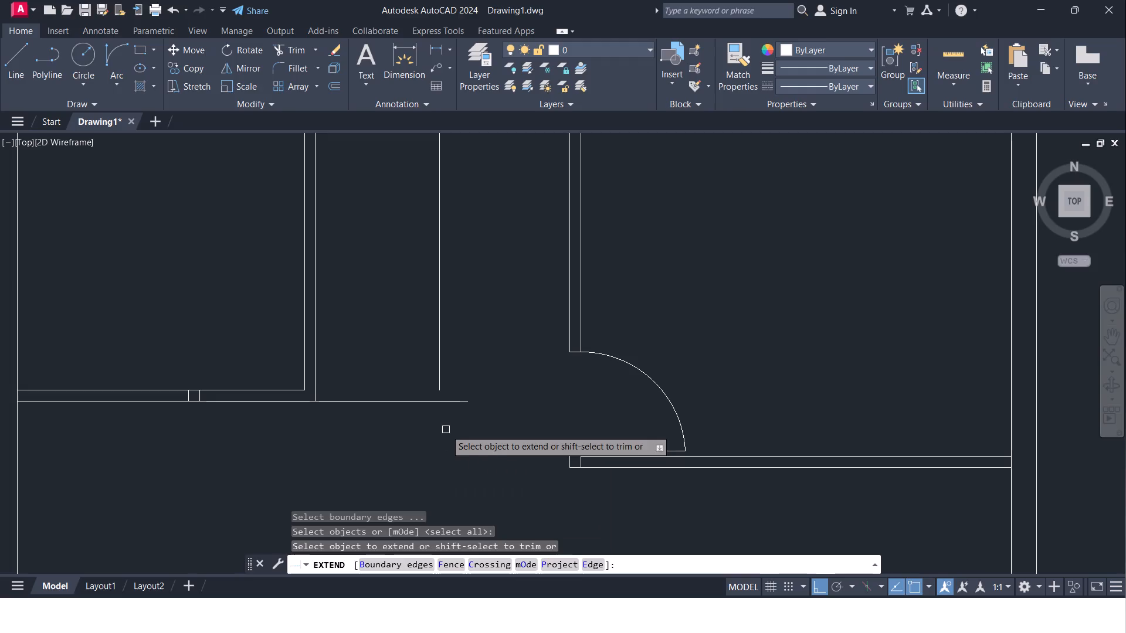
{"action": "left_click", "coordinate": [439, 375]}
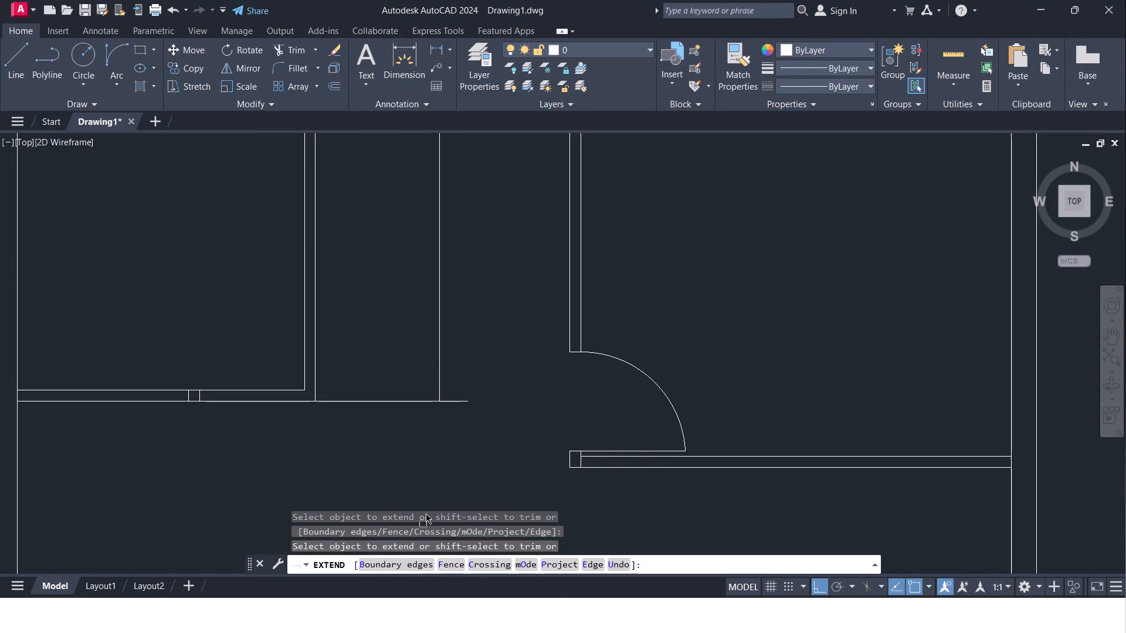
{"action": "key", "text": "Escape"}
{"action": "type", "text": "tr"}
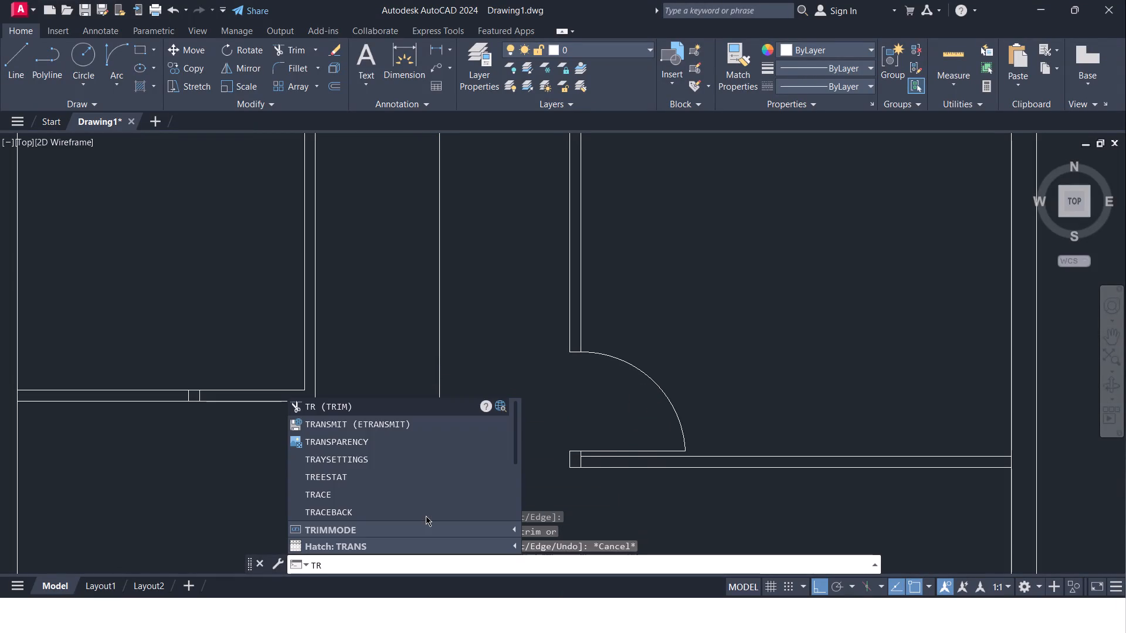
{"action": "key", "text": "Return"}
{"action": "key", "text": "Return"}
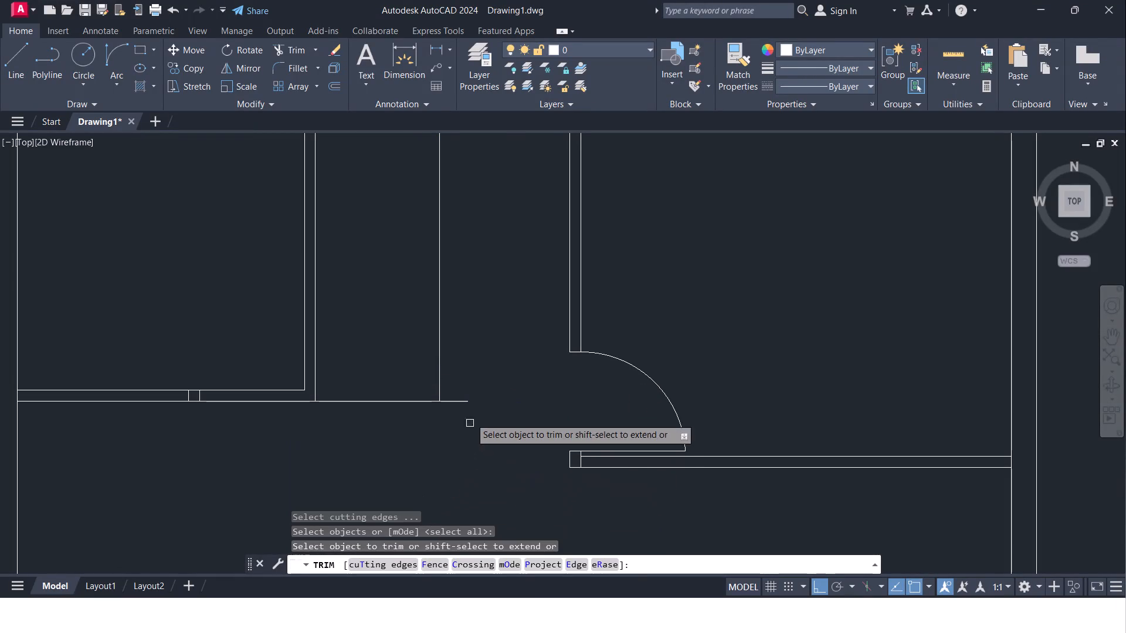
{"action": "left_click", "coordinate": [458, 404]}
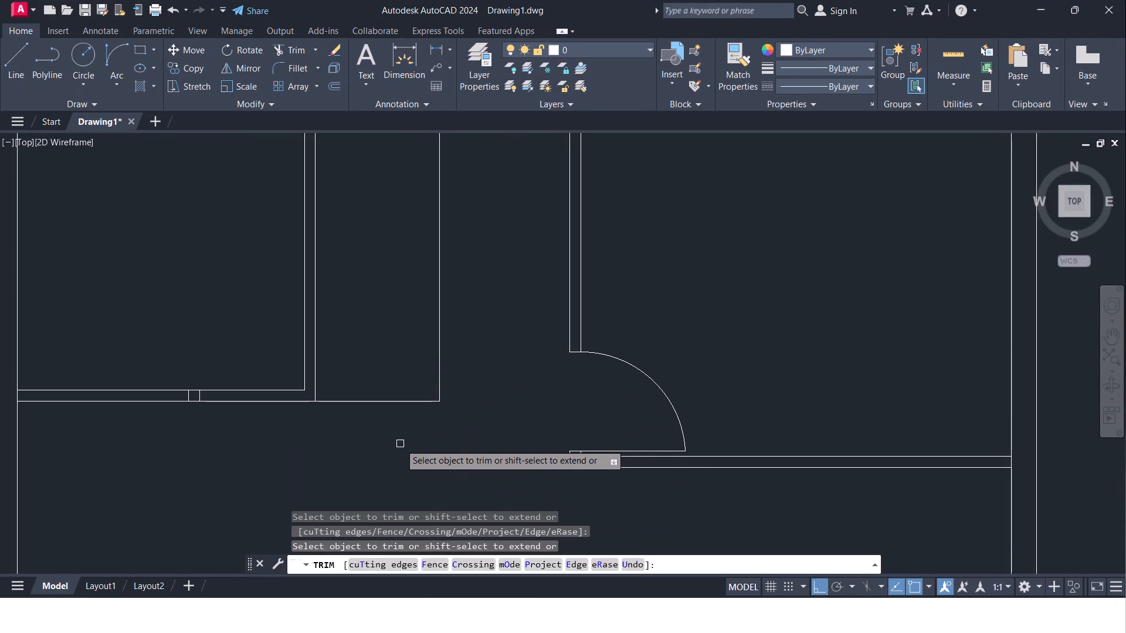
{"action": "key", "text": "Escape"}
Offset the stair strip's bottom line upward at 10" spacing, each from the last, to make the first five tread lines.
{"action": "key", "text": "o"}
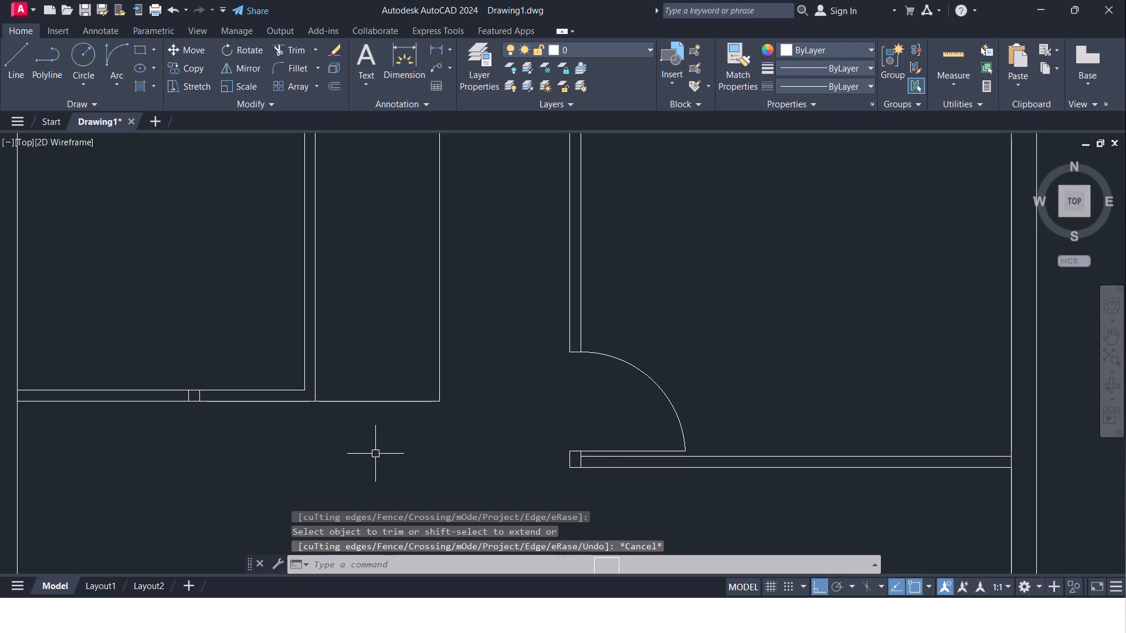
{"action": "key", "text": "Return"}
{"action": "type", "text": "10"}
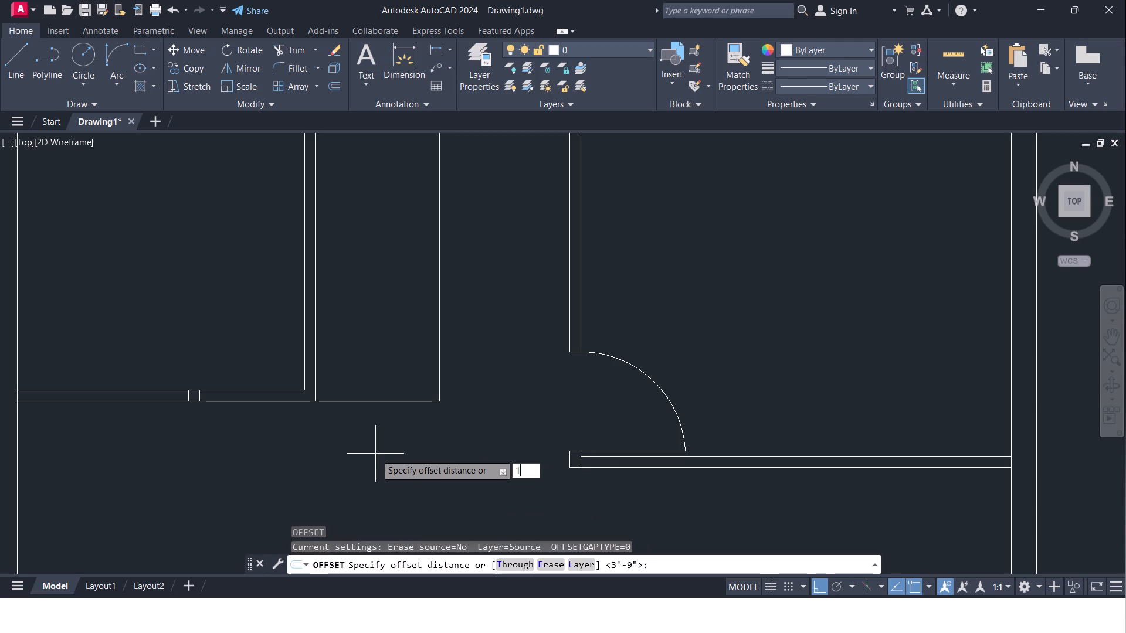
{"action": "key", "text": "shift+quotedbl"}
{"action": "key", "text": "Return"}
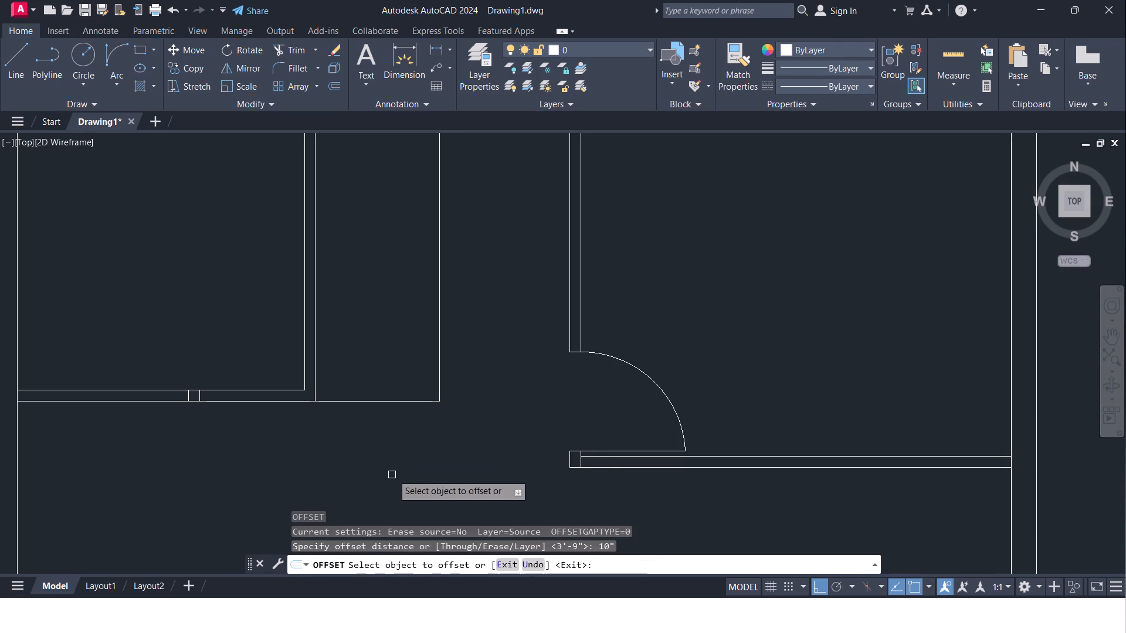
{"action": "left_click", "coordinate": [389, 401]}
{"action": "left_click", "coordinate": [381, 340]}
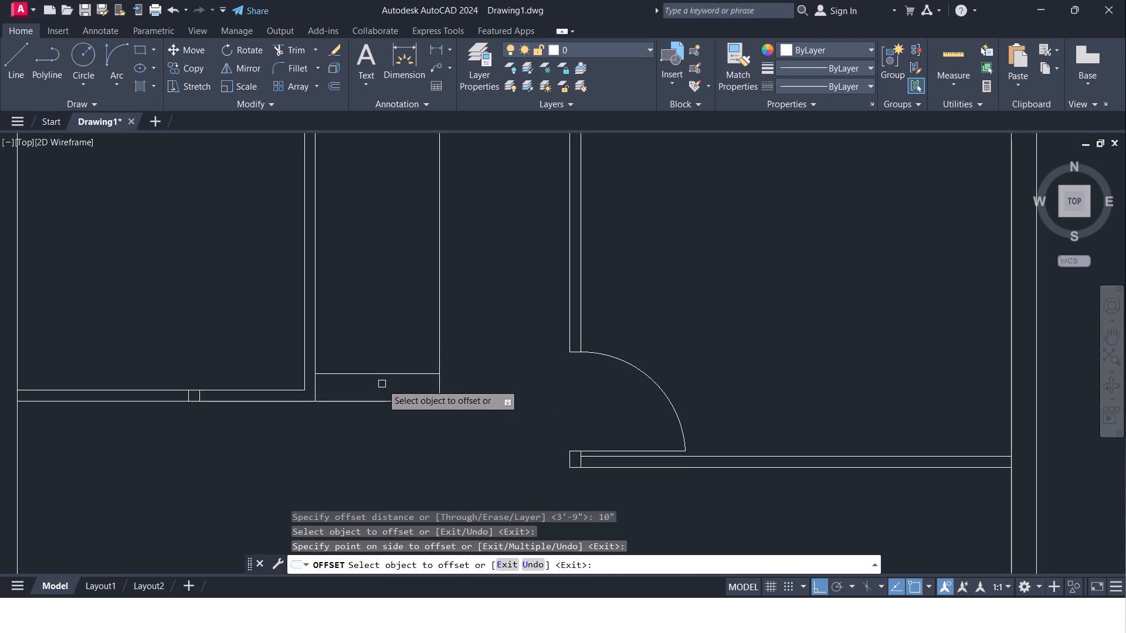
{"action": "left_click", "coordinate": [384, 372]}
{"action": "left_click", "coordinate": [393, 346]}
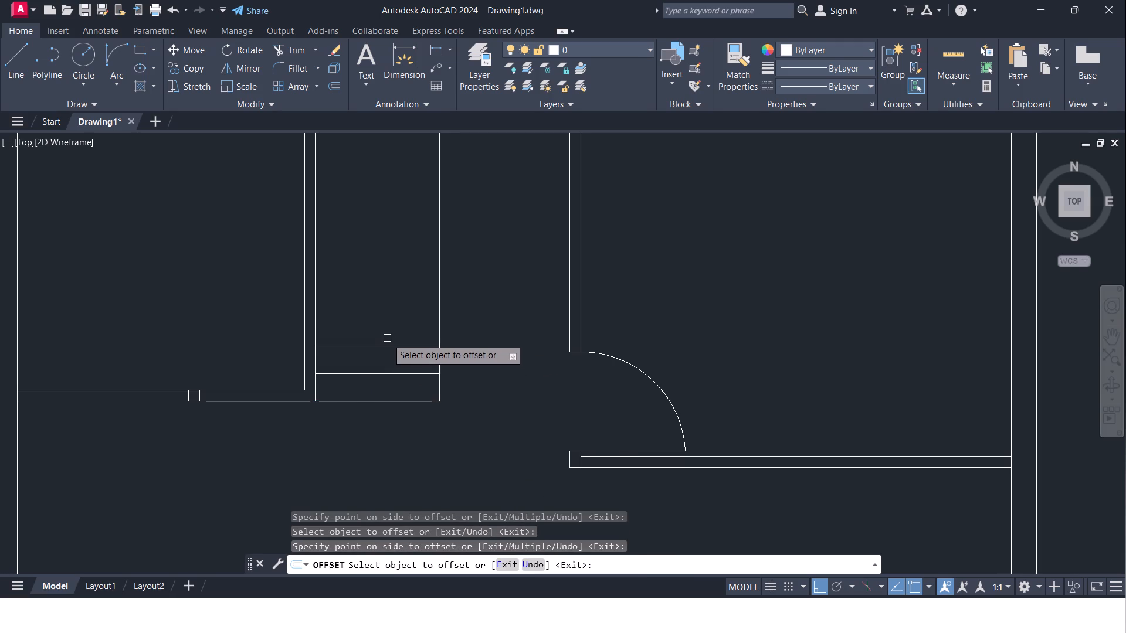
{"action": "left_click", "coordinate": [386, 345]}
{"action": "left_click", "coordinate": [395, 271]}
{"action": "middle_click_drag", "start_coordinate": [396, 288], "coordinate": [396, 338]}
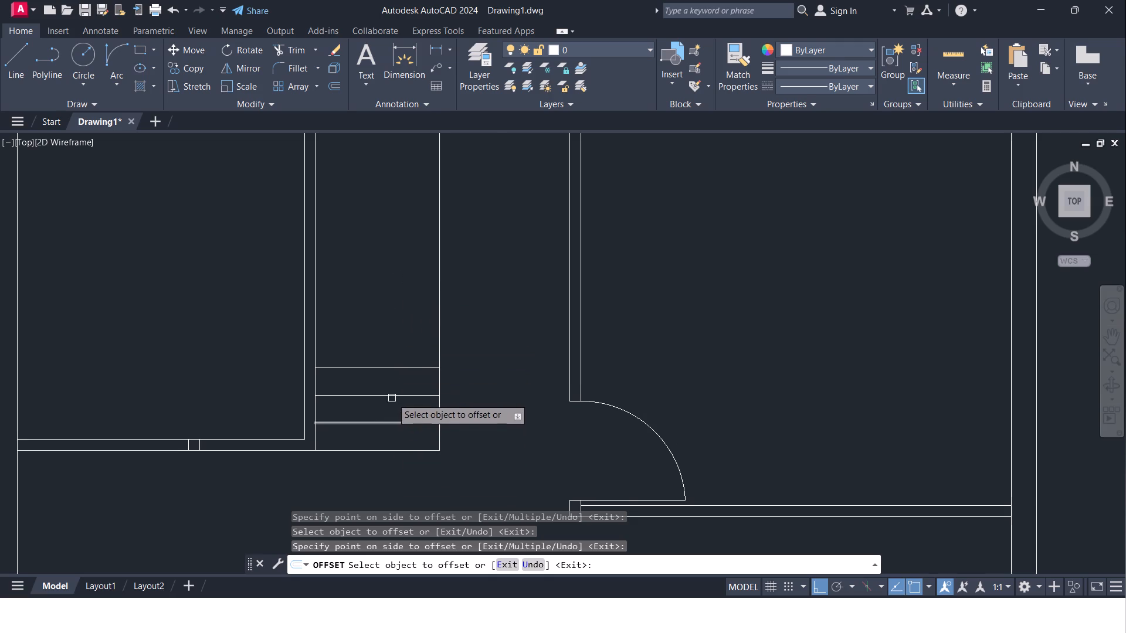
{"action": "left_click", "coordinate": [392, 367]}
{"action": "left_click", "coordinate": [383, 281]}
{"action": "left_click", "coordinate": [389, 339]}
{"action": "left_click", "coordinate": [395, 273]}
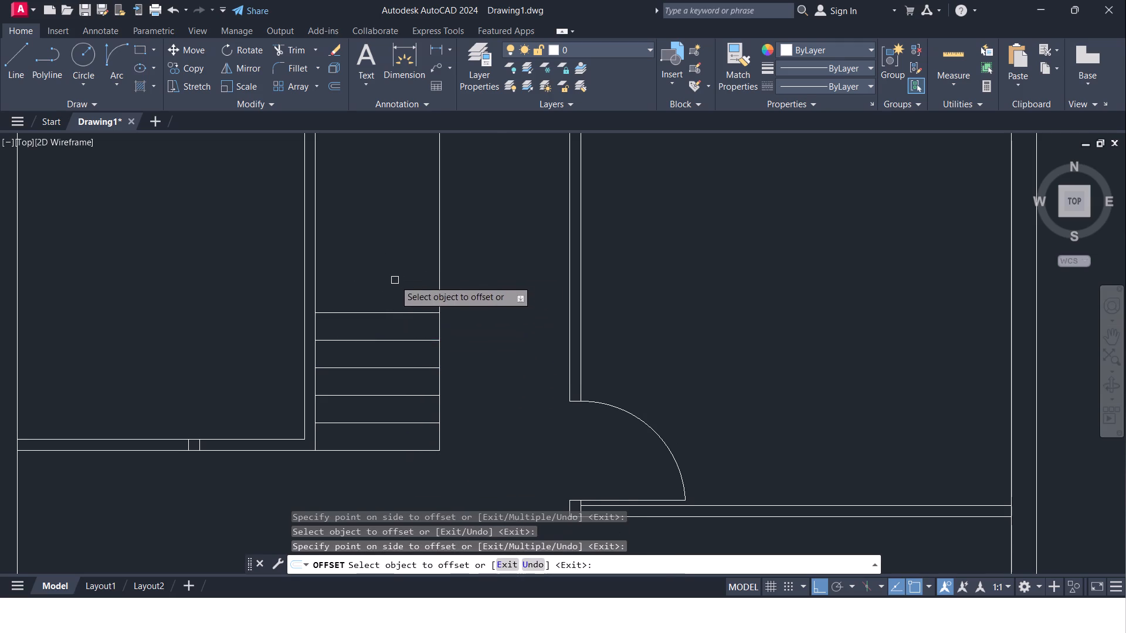
Continue the stair flight upward with four more tread lines offset at 10" spacing.
{"action": "middle_click_drag", "start_coordinate": [395, 286], "coordinate": [387, 376]}
{"action": "left_click", "coordinate": [374, 401]}
{"action": "left_click", "coordinate": [374, 339]}
{"action": "left_click_drag", "start_coordinate": [372, 374], "coordinate": [372, 369]}
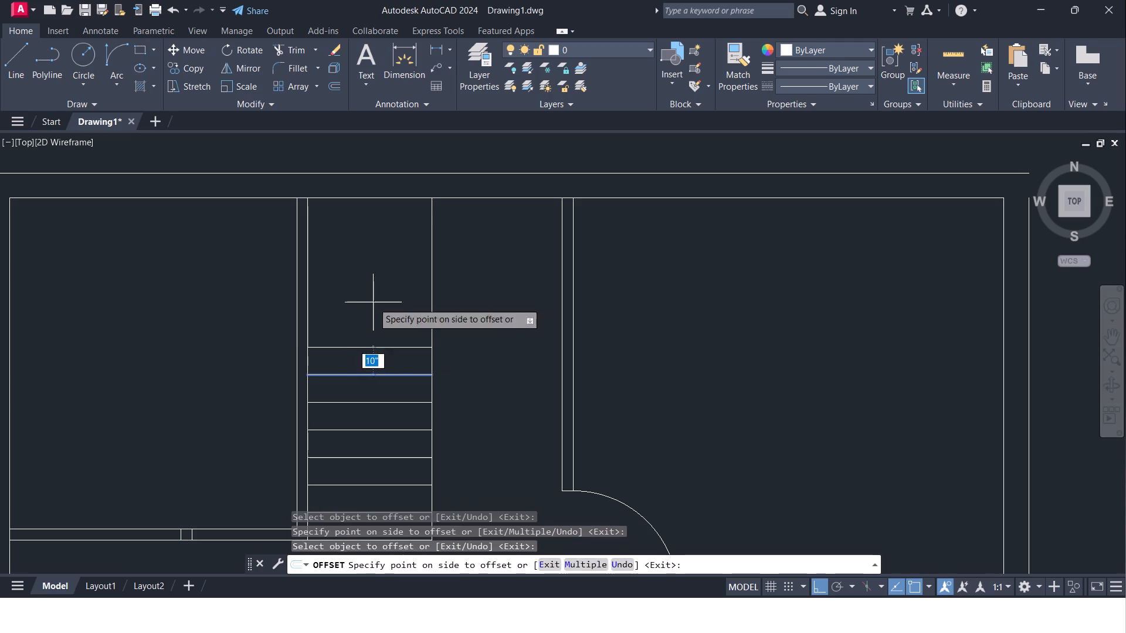
{"action": "left_click", "coordinate": [374, 302]}
{"action": "left_click_drag", "start_coordinate": [377, 345], "coordinate": [377, 333]}
{"action": "left_click", "coordinate": [375, 270]}
{"action": "left_click_drag", "start_coordinate": [377, 320], "coordinate": [377, 310]}
{"action": "left_click", "coordinate": [385, 237]}
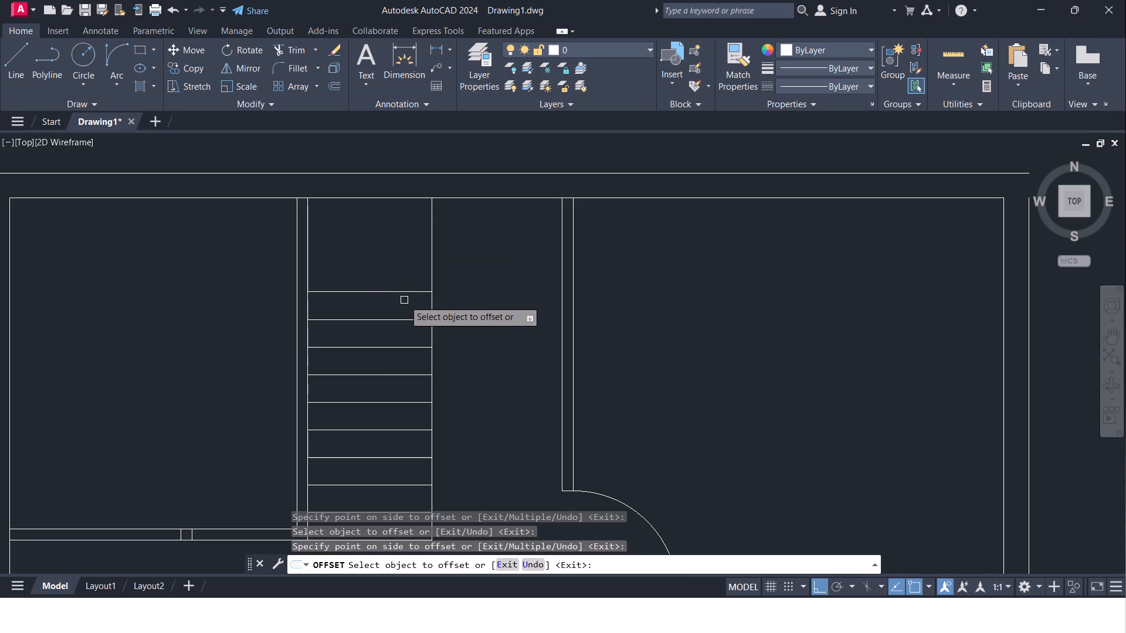
{"action": "left_click", "coordinate": [392, 297]}
{"action": "left_click", "coordinate": [390, 273]}
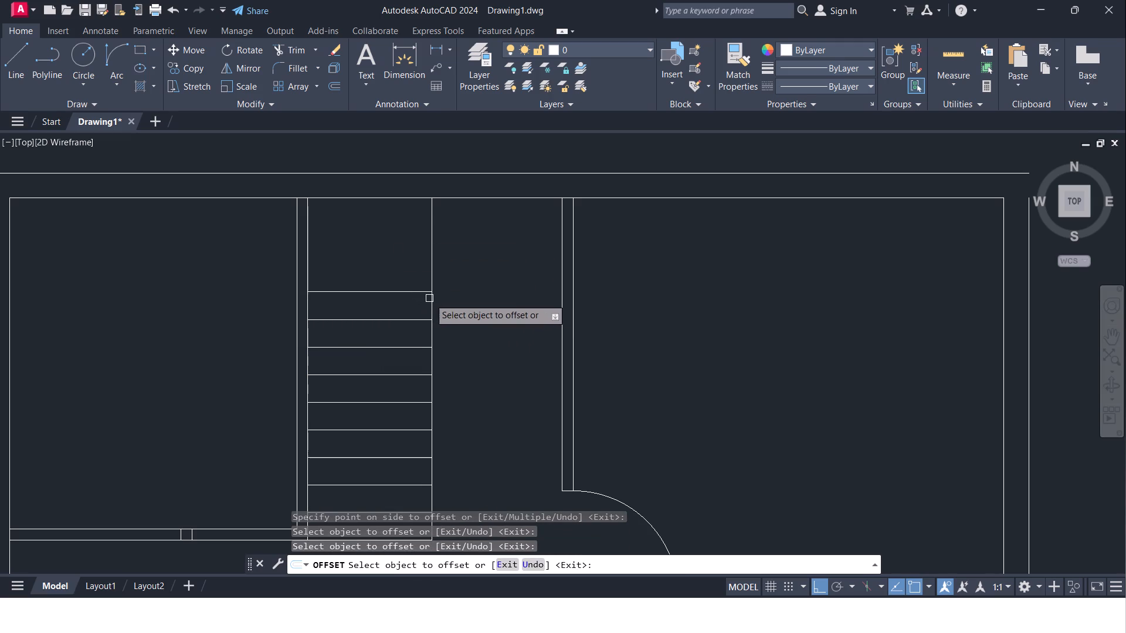
{"action": "middle_click_drag", "start_coordinate": [448, 302], "coordinate": [429, 258]}
{"action": "key", "text": "Escape"}
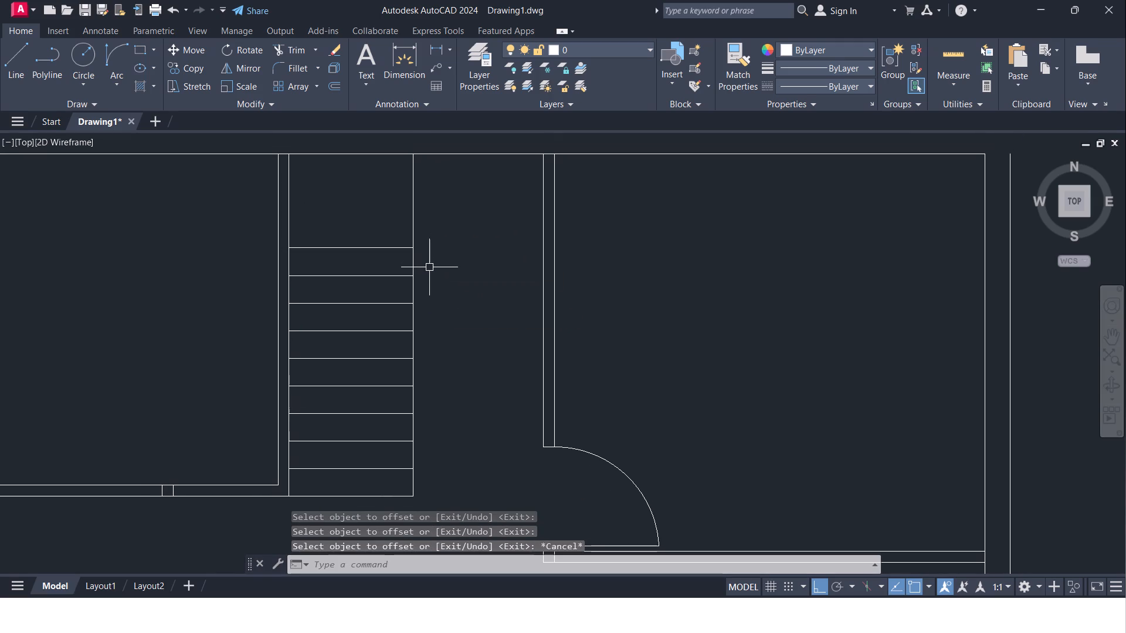
{"action": "key", "text": "Escape"}
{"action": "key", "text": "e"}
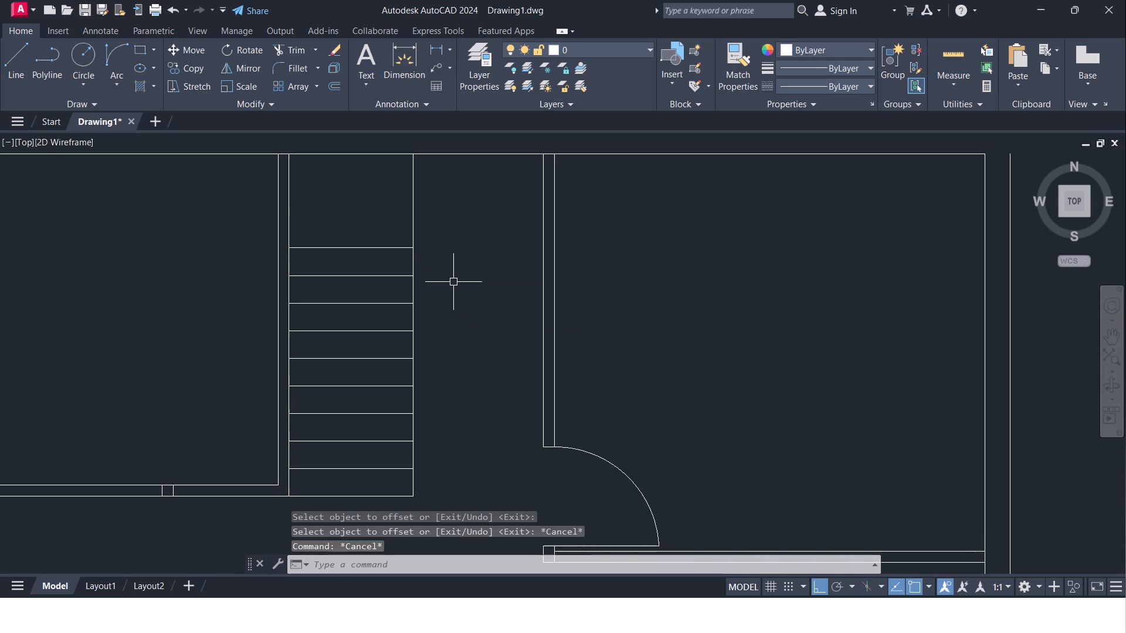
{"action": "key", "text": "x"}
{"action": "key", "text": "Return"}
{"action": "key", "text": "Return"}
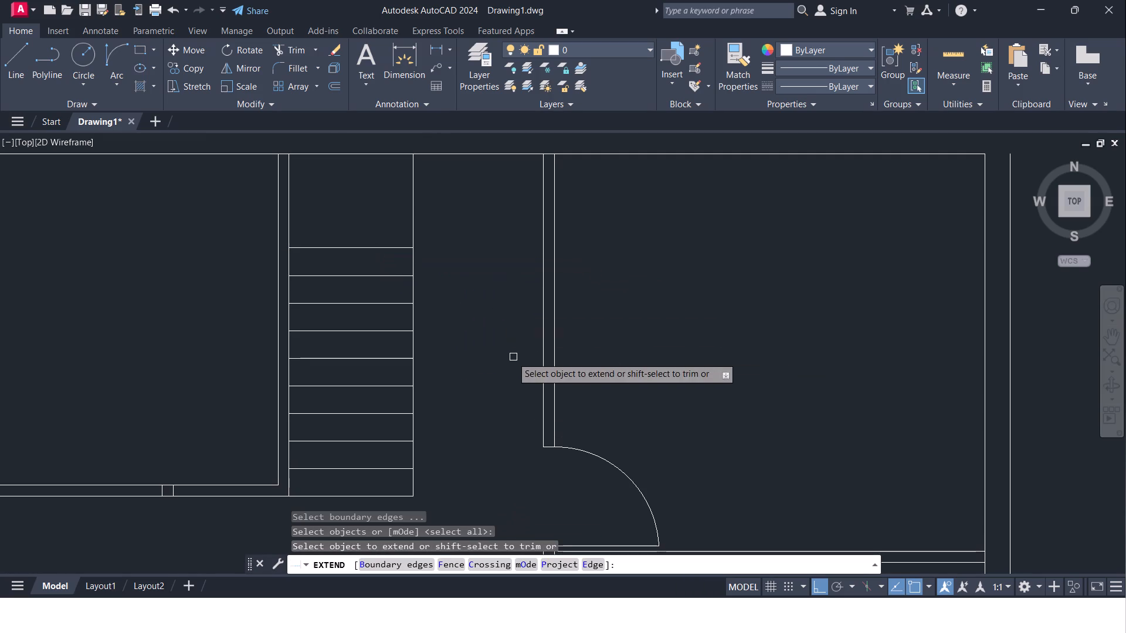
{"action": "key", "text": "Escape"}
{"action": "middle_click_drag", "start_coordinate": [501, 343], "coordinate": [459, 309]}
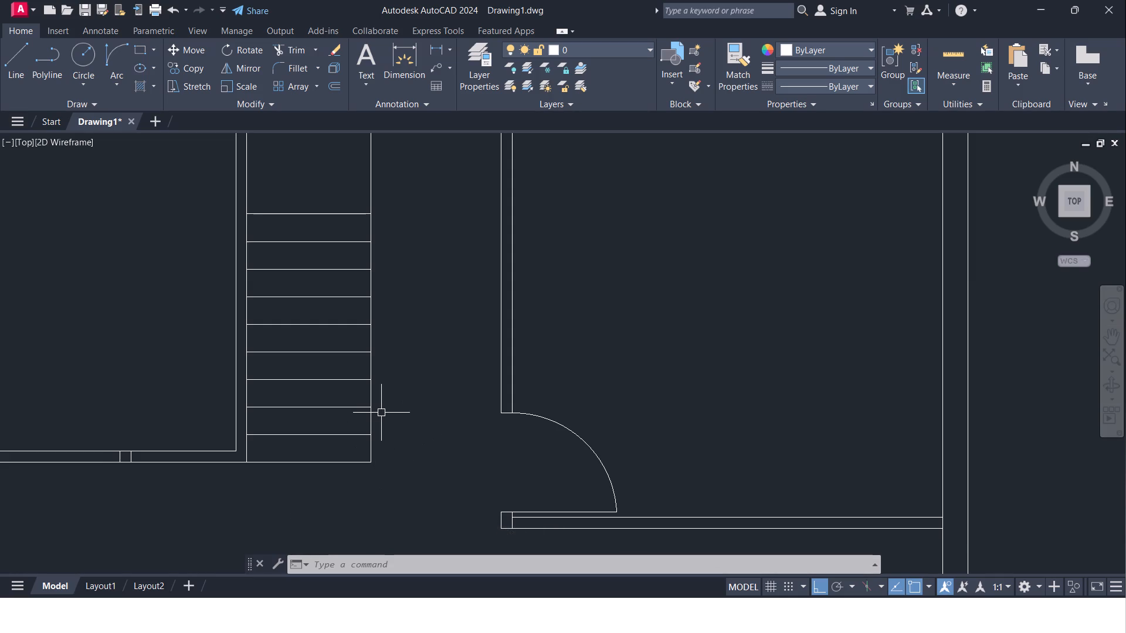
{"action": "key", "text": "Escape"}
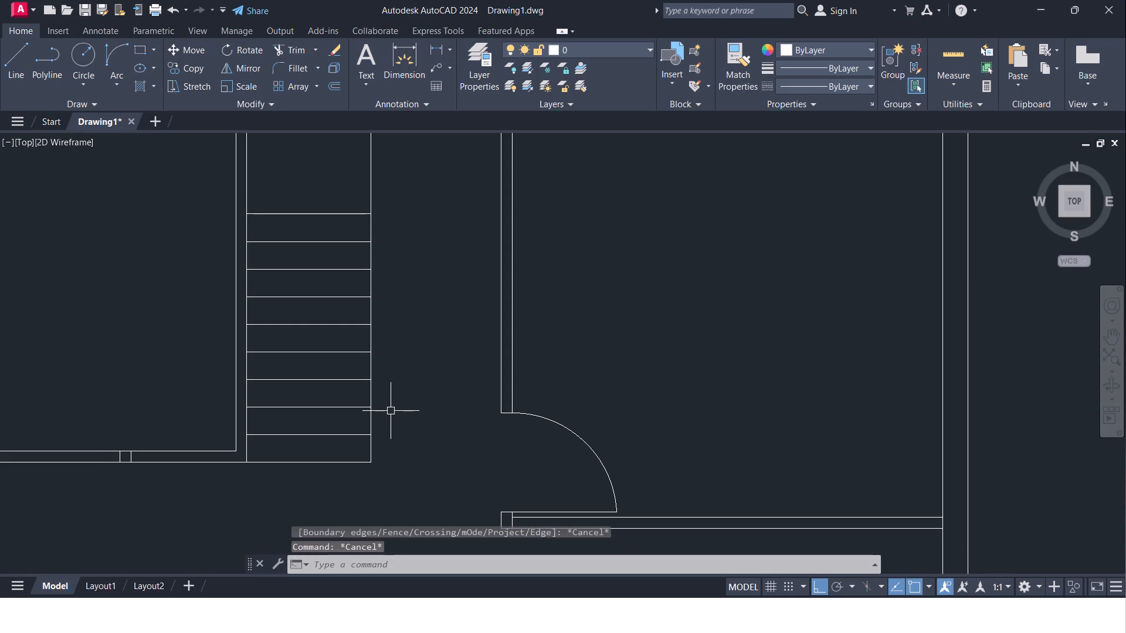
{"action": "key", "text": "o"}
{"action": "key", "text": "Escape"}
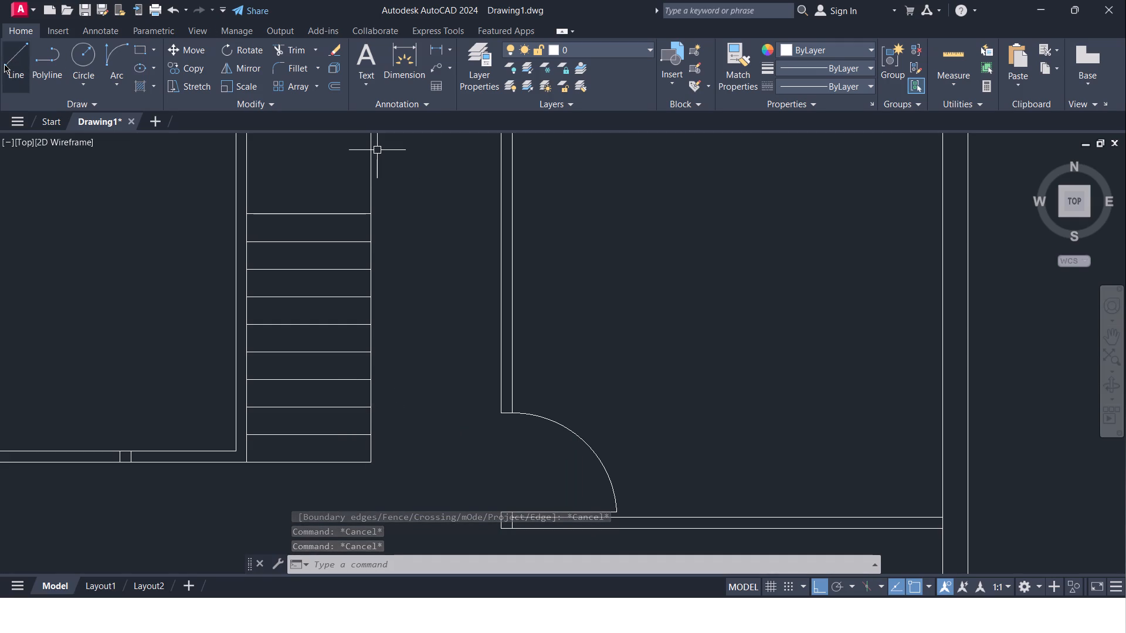
Draw a horizontal line from the flight's right edge, at the second tread above its bottom line, past the middle room's right wall.
{"action": "left_click_drag", "start_coordinate": [4, 64], "coordinate": [22, 62]}
{"action": "left_click", "coordinate": [372, 405]}
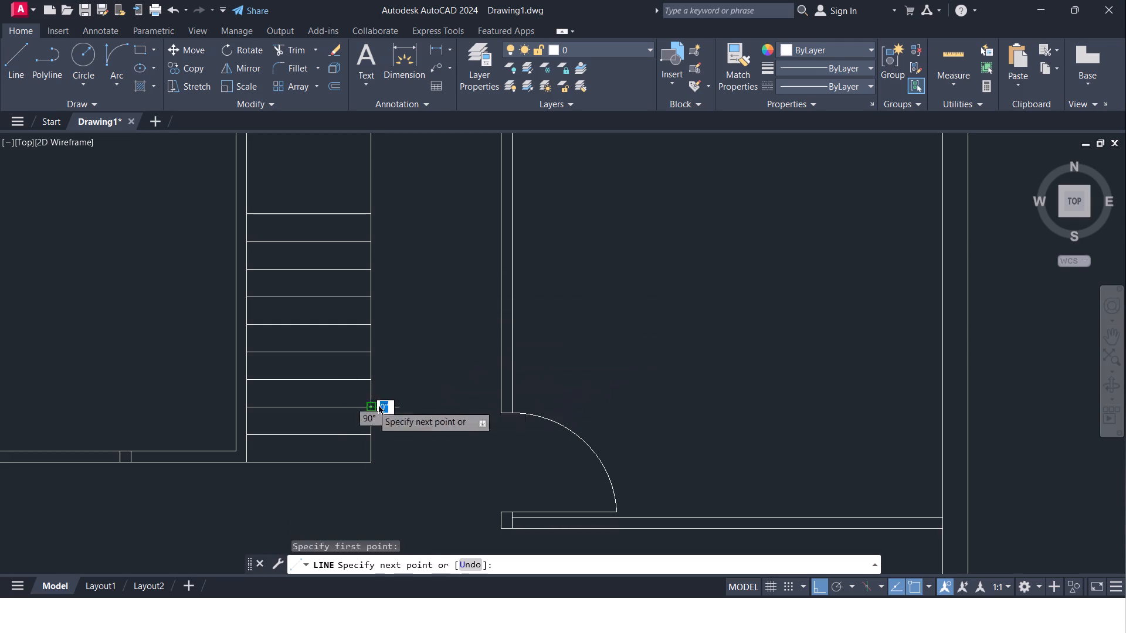
{"action": "left_click", "coordinate": [568, 396]}
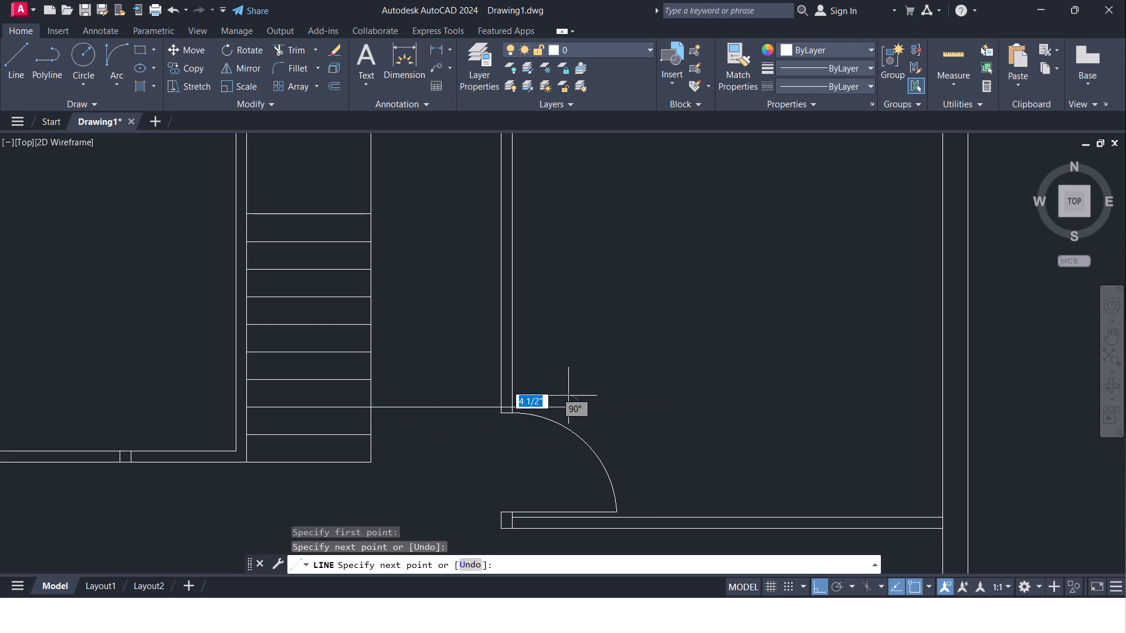
{"action": "key", "text": "Escape"}
Trim the new line where it crosses the middle room's right wall and erase the leftover piece beyond the wall.
{"action": "key", "text": "t"}
{"action": "key", "text": "r"}
{"action": "key", "text": "Return"}
{"action": "key", "text": "Return"}
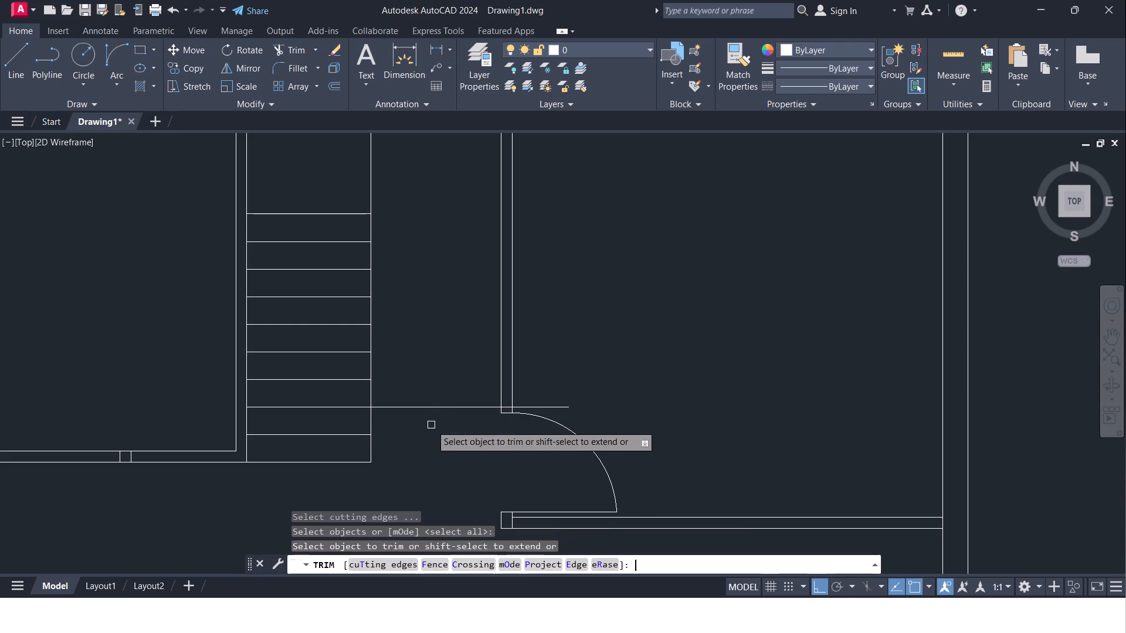
{"action": "scroll", "coordinate": [518, 418], "scroll_direction": "up", "scroll_amount": 4}
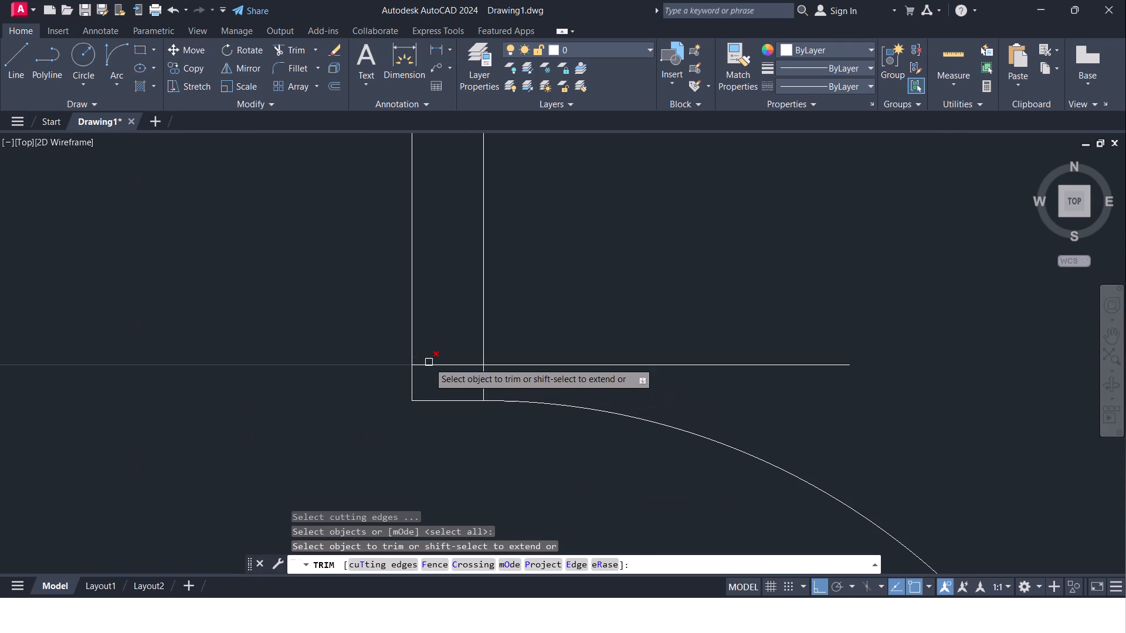
{"action": "left_click", "coordinate": [429, 362]}
{"action": "left_click", "coordinate": [578, 366]}
{"action": "left_click", "coordinate": [579, 365]}
{"action": "key", "text": "Escape"}
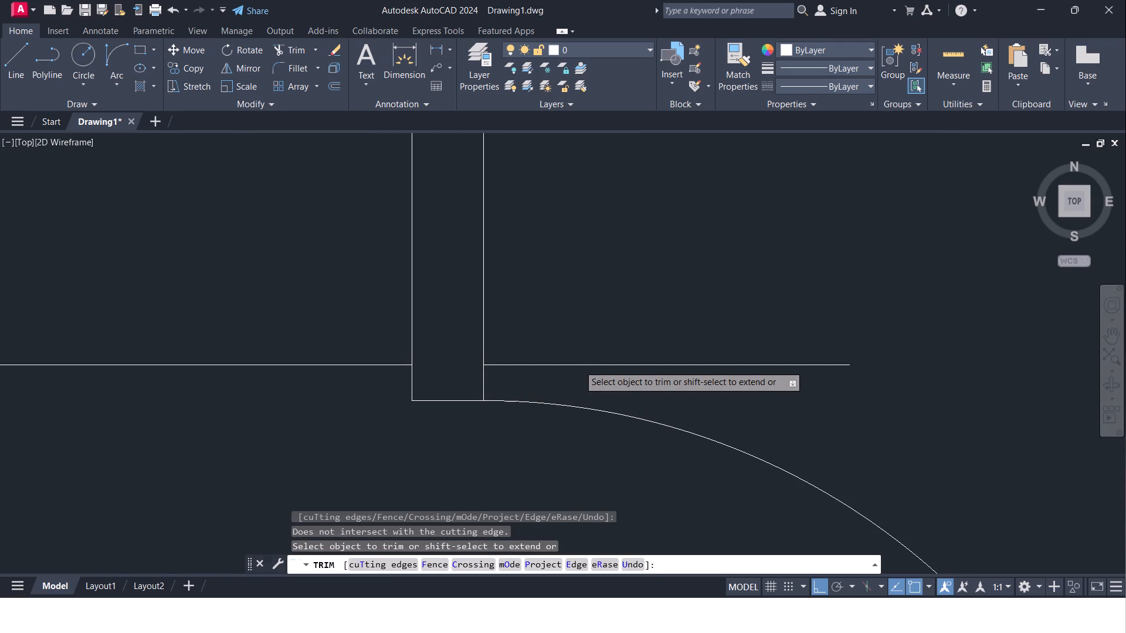
{"action": "left_click", "coordinate": [579, 365]}
{"action": "key", "text": "Delete"}
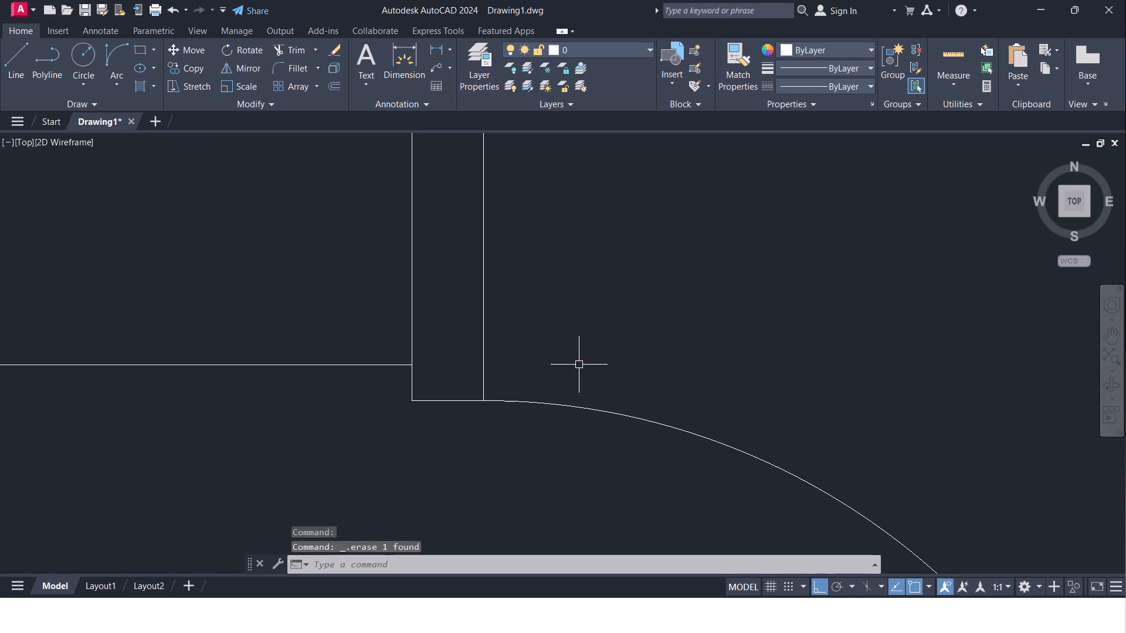
Offset the new line upward at 10" spacing, each from the last, to make four tread lines of the second flight.
{"action": "scroll", "coordinate": [589, 376], "scroll_direction": "down", "scroll_amount": 3}
{"action": "scroll", "coordinate": [497, 409], "scroll_direction": "down", "scroll_amount": 2}
{"action": "middle_click", "coordinate": [497, 409]}
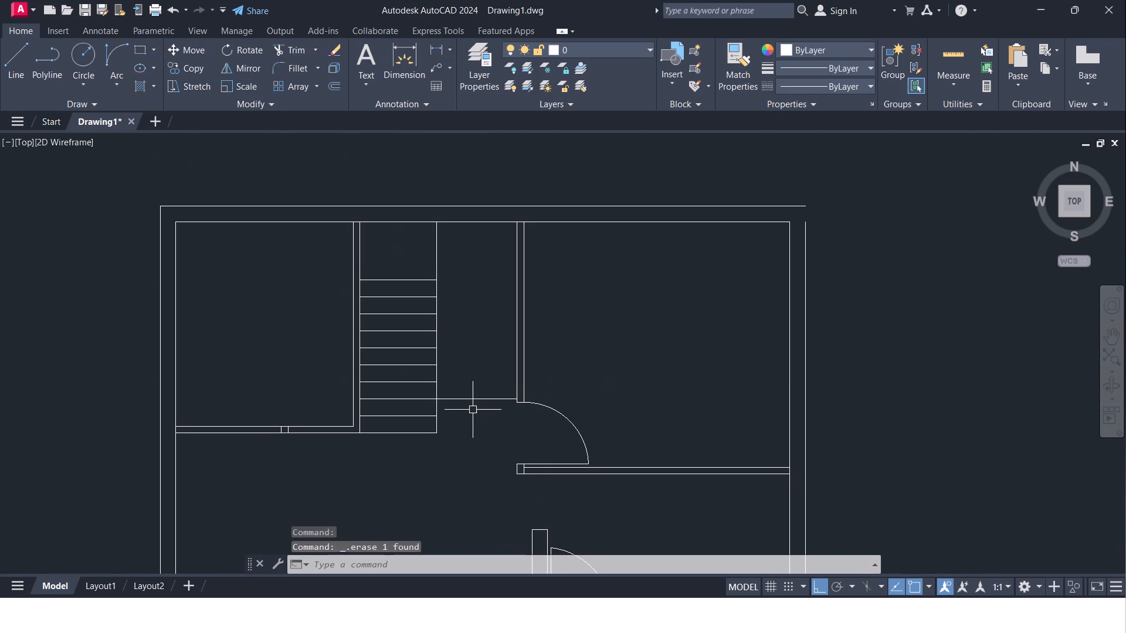
{"action": "key", "text": "o"}
{"action": "key", "text": "Return"}
{"action": "type", "text": "10"}
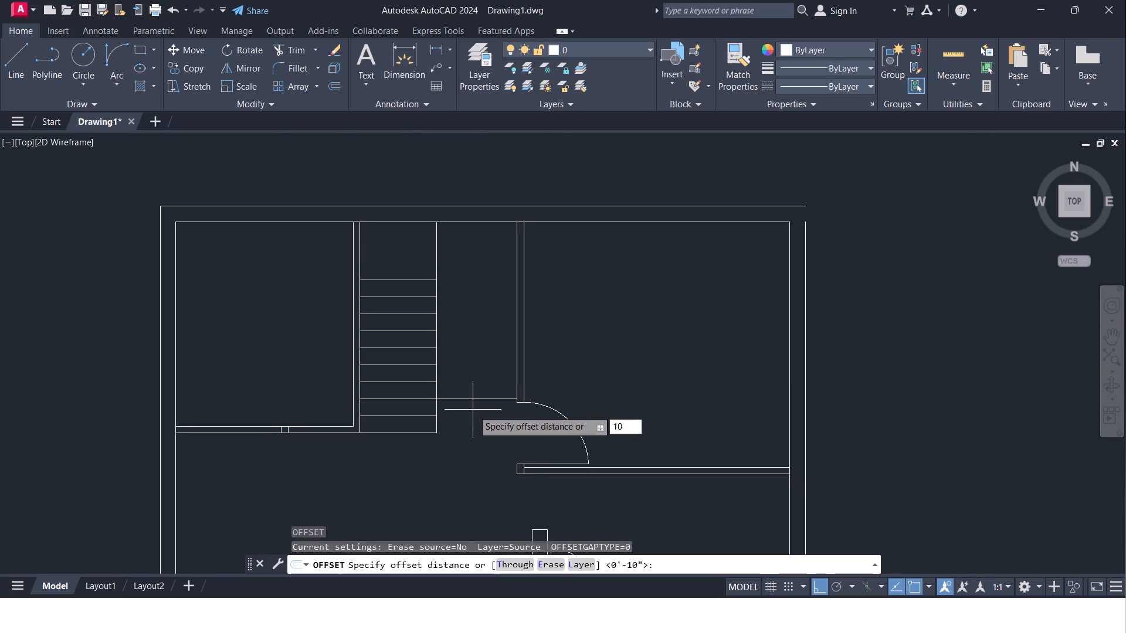
{"action": "key", "text": "shift+quotedbl"}
{"action": "key", "text": "Return"}
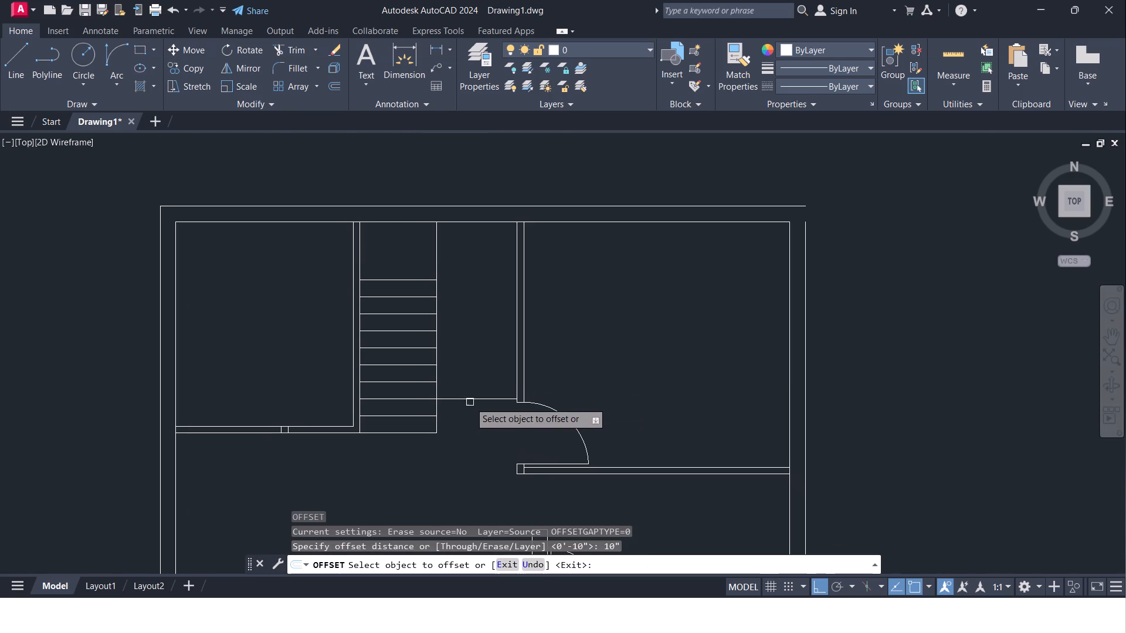
{"action": "left_click", "coordinate": [471, 399]}
{"action": "left_click", "coordinate": [470, 372]}
{"action": "left_click", "coordinate": [471, 382]}
{"action": "left_click", "coordinate": [473, 352]}
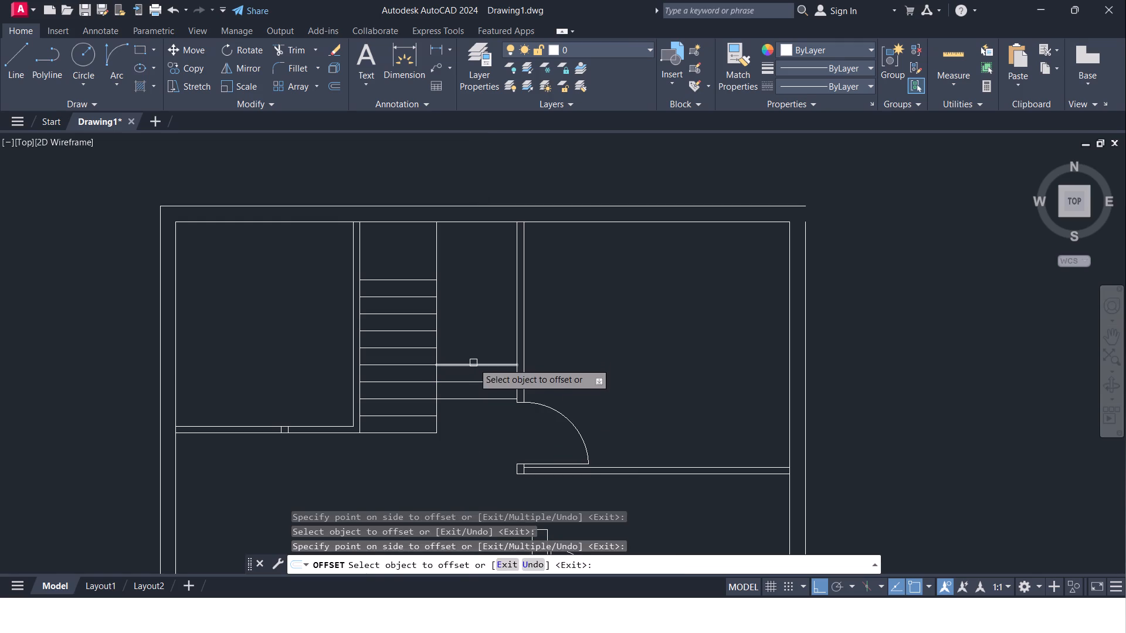
{"action": "left_click", "coordinate": [473, 365]}
{"action": "left_click", "coordinate": [475, 331]}
{"action": "left_click", "coordinate": [481, 351]}
{"action": "left_click", "coordinate": [480, 333]}
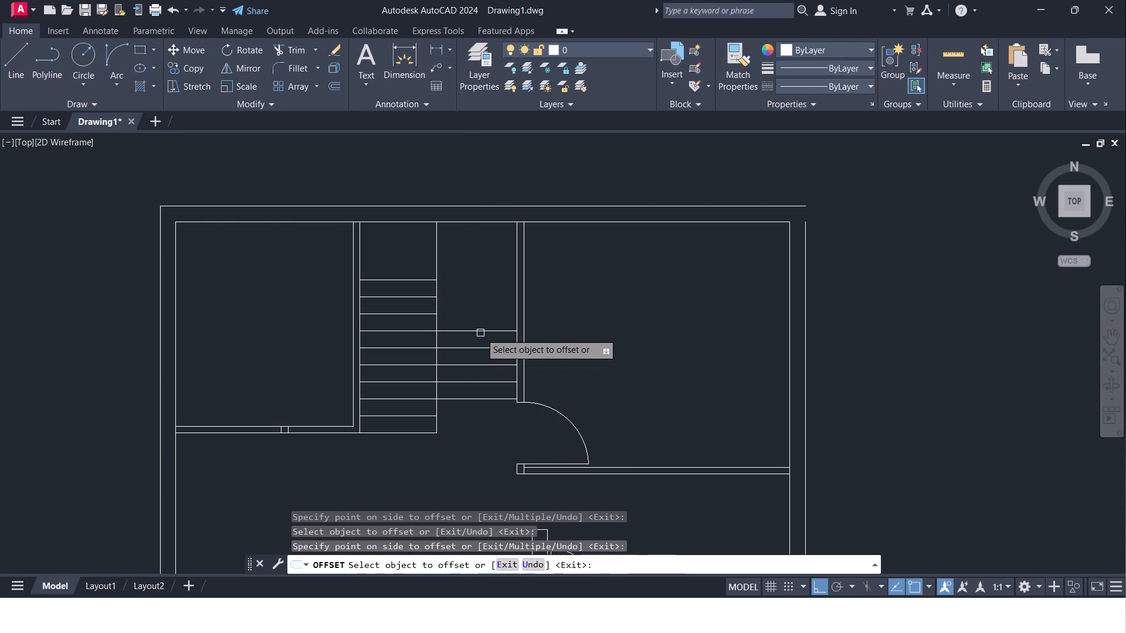
Continue the second flight upward with three more tread lines at 10" spacing, level with the first flight's top tread.
{"action": "left_click", "coordinate": [480, 333]}
{"action": "left_click", "coordinate": [481, 333]}
{"action": "left_click", "coordinate": [482, 316]}
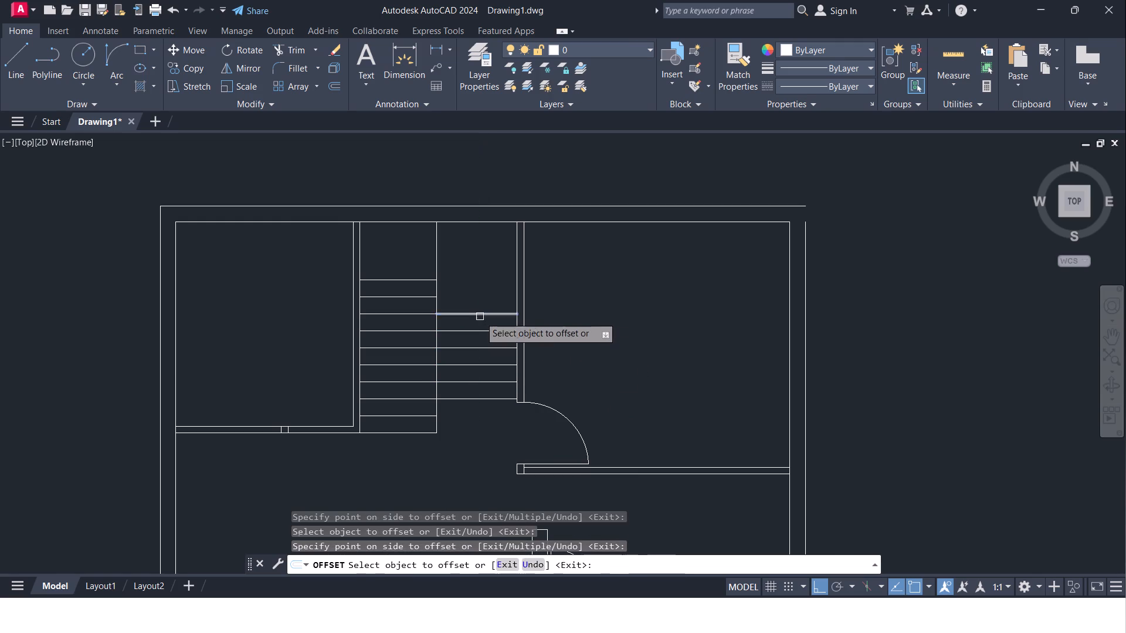
{"action": "left_click", "coordinate": [480, 316]}
{"action": "left_click", "coordinate": [480, 295]}
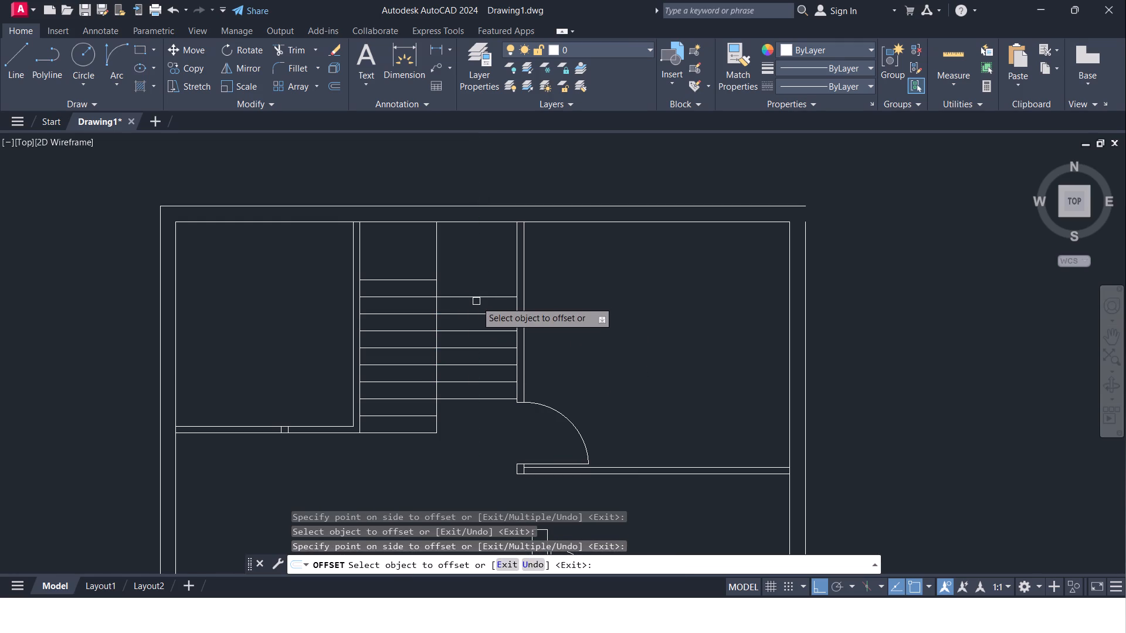
{"action": "left_click", "coordinate": [476, 300]}
{"action": "left_click", "coordinate": [477, 275]}
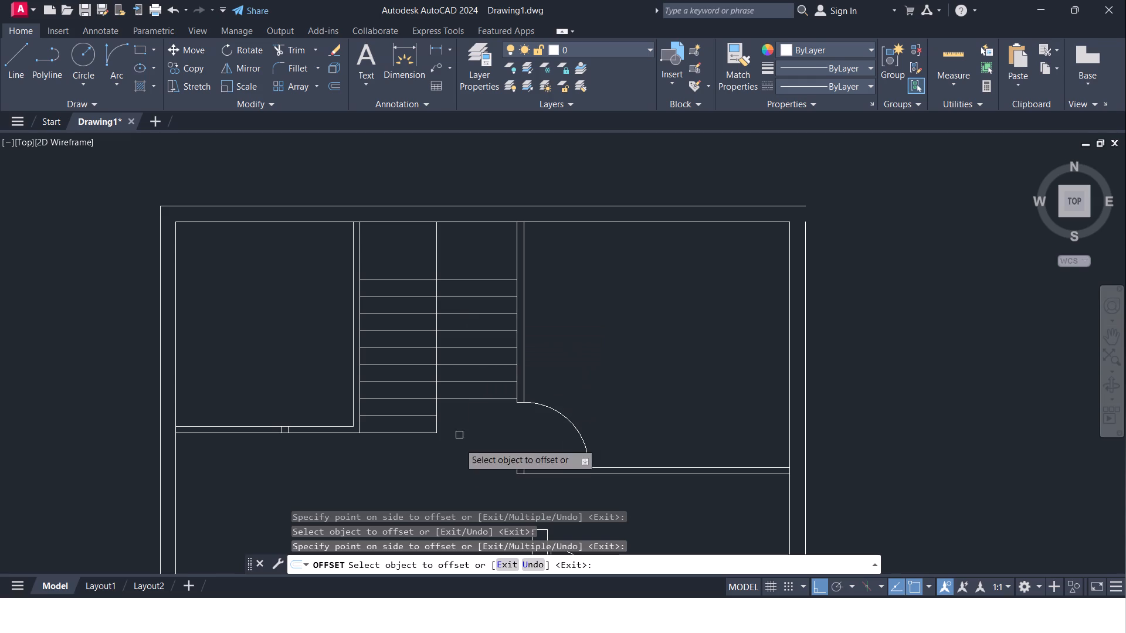
{"action": "middle_click_drag", "start_coordinate": [462, 471], "coordinate": [464, 356]}
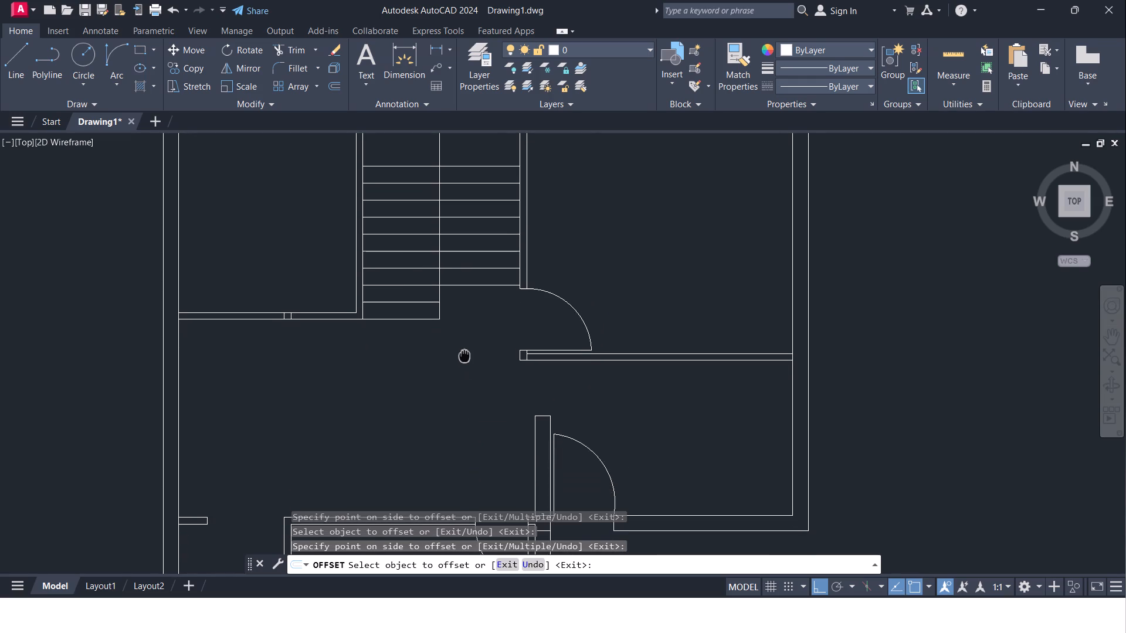
{"action": "middle_click_drag", "start_coordinate": [464, 356], "coordinate": [501, 433]}
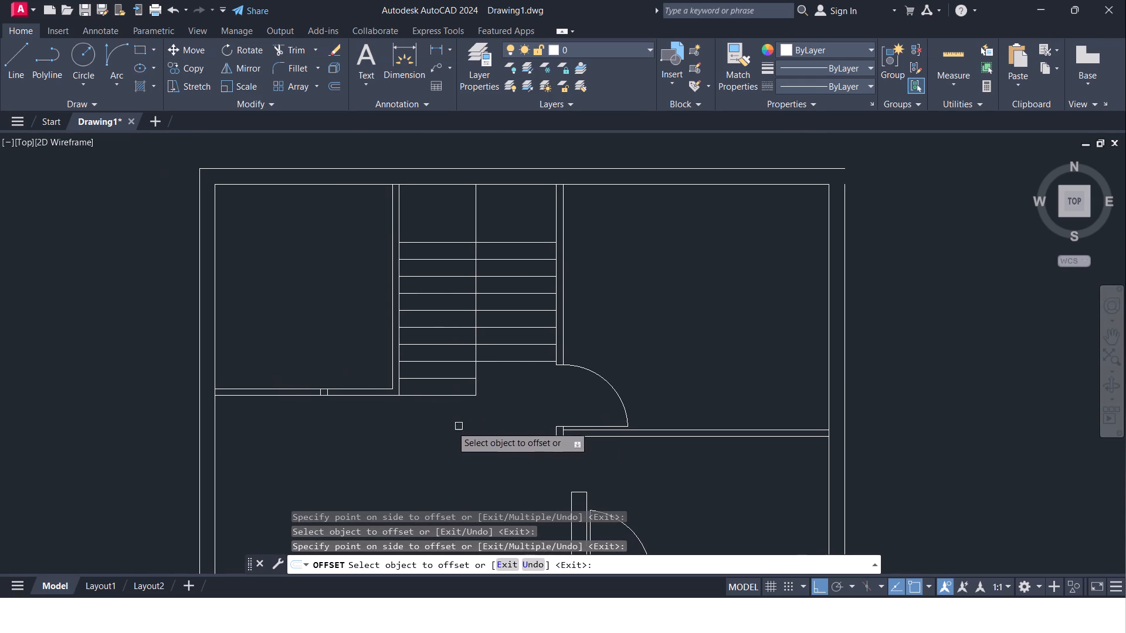
{"action": "scroll", "coordinate": [304, 424], "scroll_direction": "up", "scroll_amount": 1}
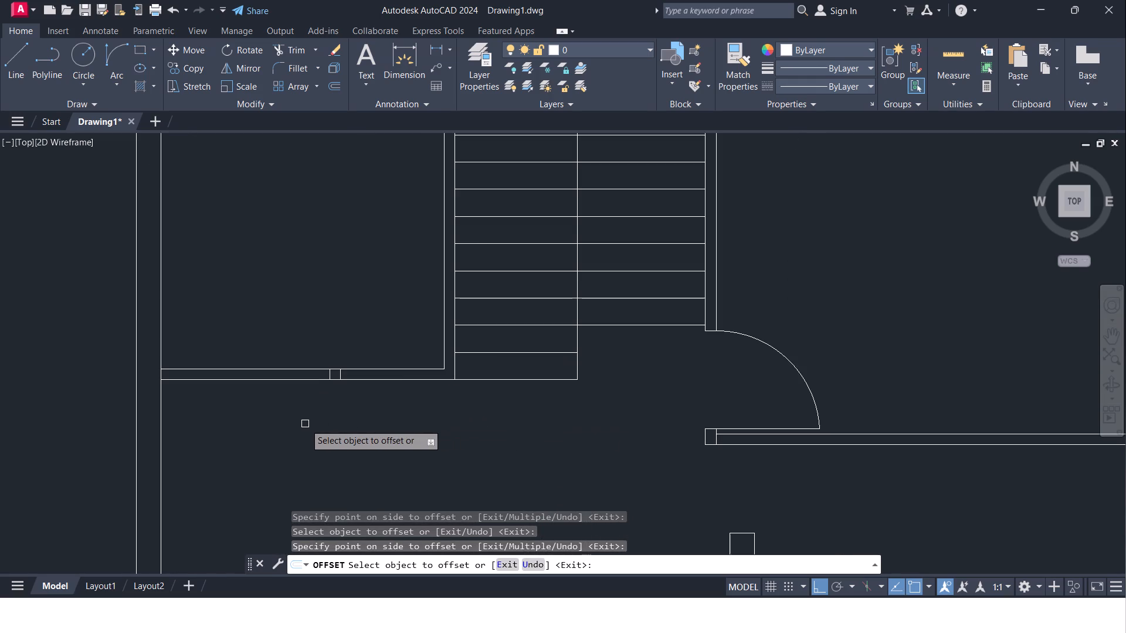
{"action": "key", "text": "Escape"}
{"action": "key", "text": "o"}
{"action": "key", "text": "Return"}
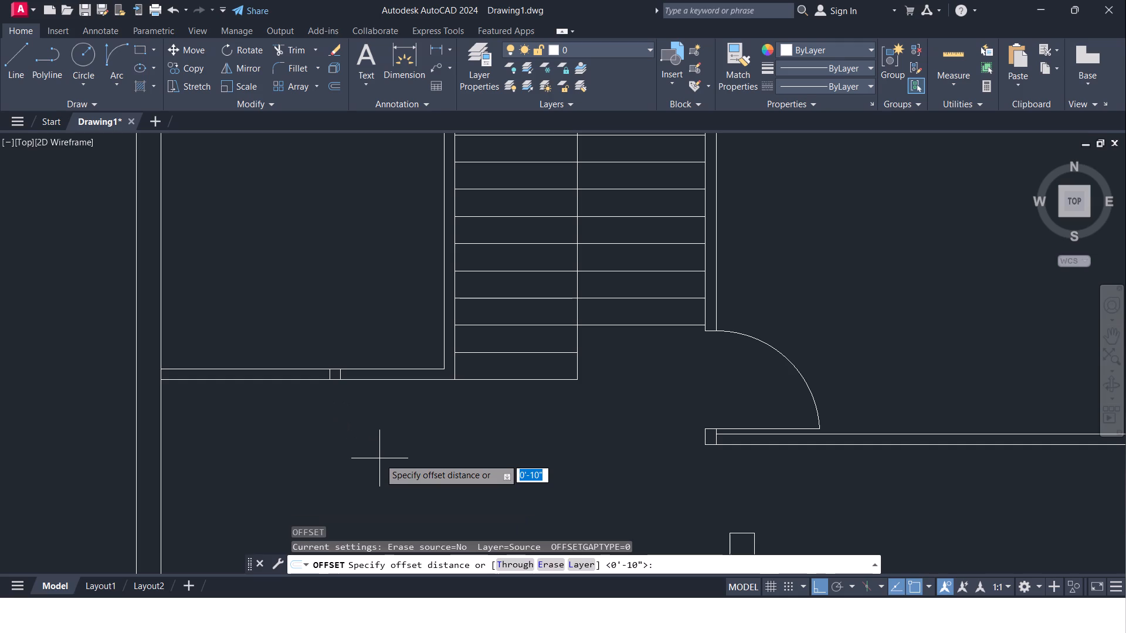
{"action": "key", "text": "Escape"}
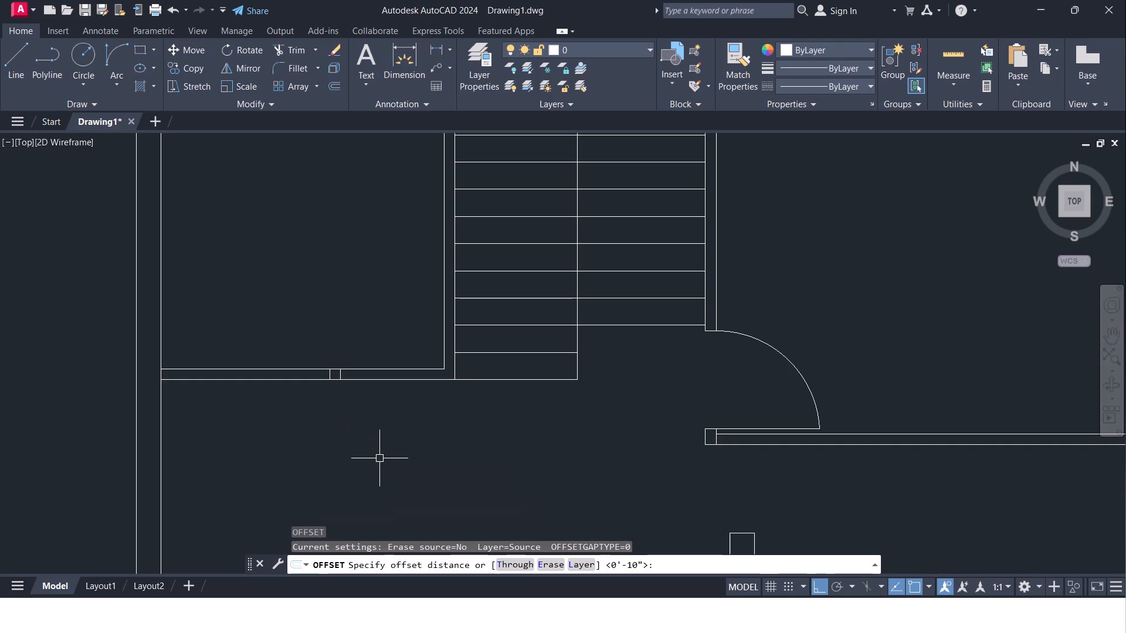
Extend the top-left room's inner right wall line down to the outer line of its bottom wall.
{"action": "type", "text": "ex"}
{"action": "key", "text": "Return"}
{"action": "key", "text": "Return"}
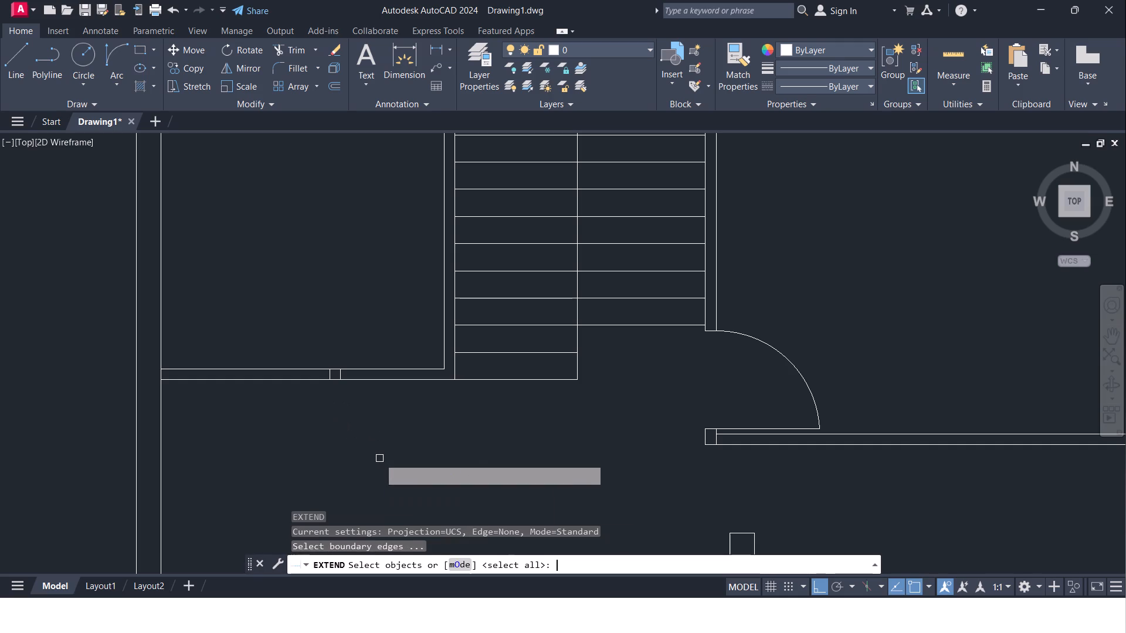
{"action": "left_click", "coordinate": [446, 319]}
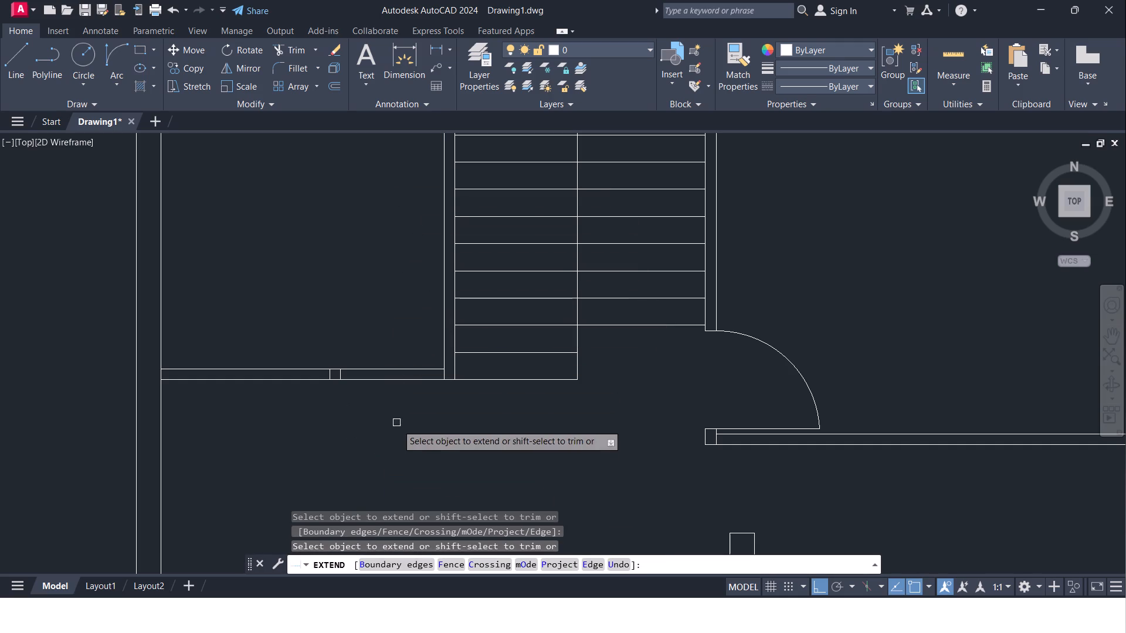
{"action": "key", "text": "Escape"}
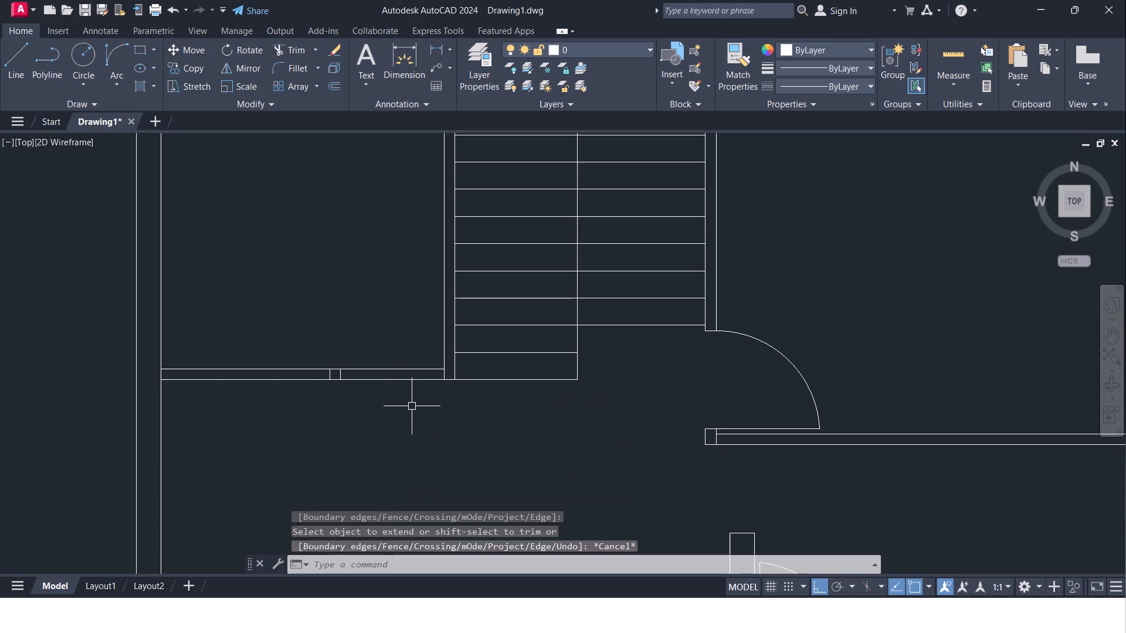
Offset the extended right wall line 2" into the top-left room.
{"action": "key", "text": "o"}
{"action": "key", "text": "Return"}
{"action": "type", "text": "2\""}
{"action": "key", "text": "Return"}
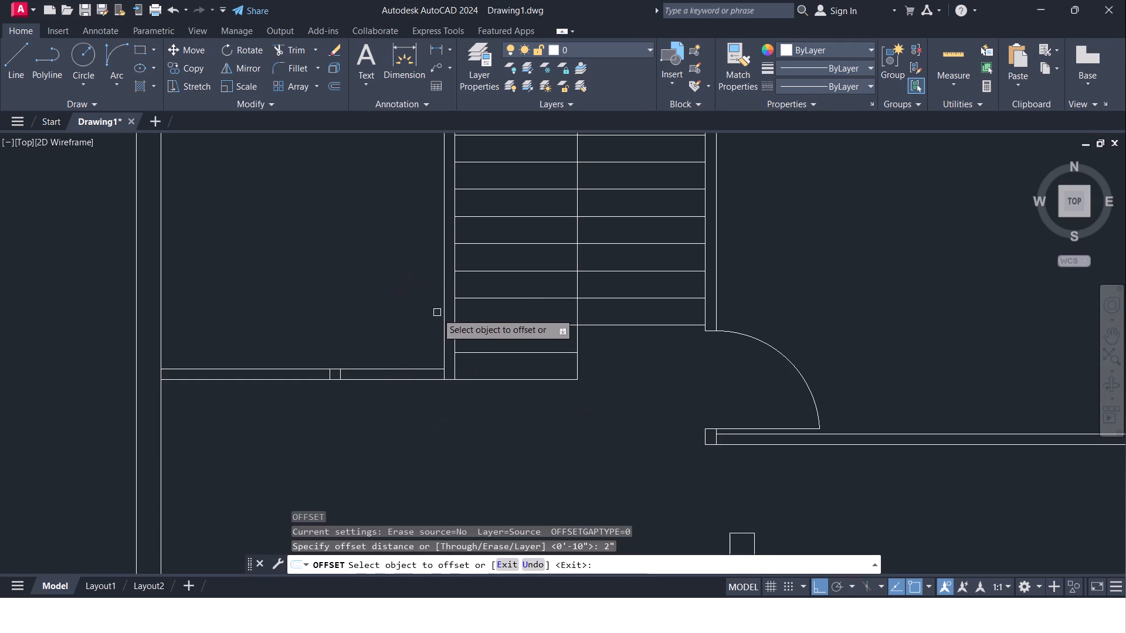
{"action": "left_click", "coordinate": [444, 332]}
{"action": "left_click", "coordinate": [388, 340]}
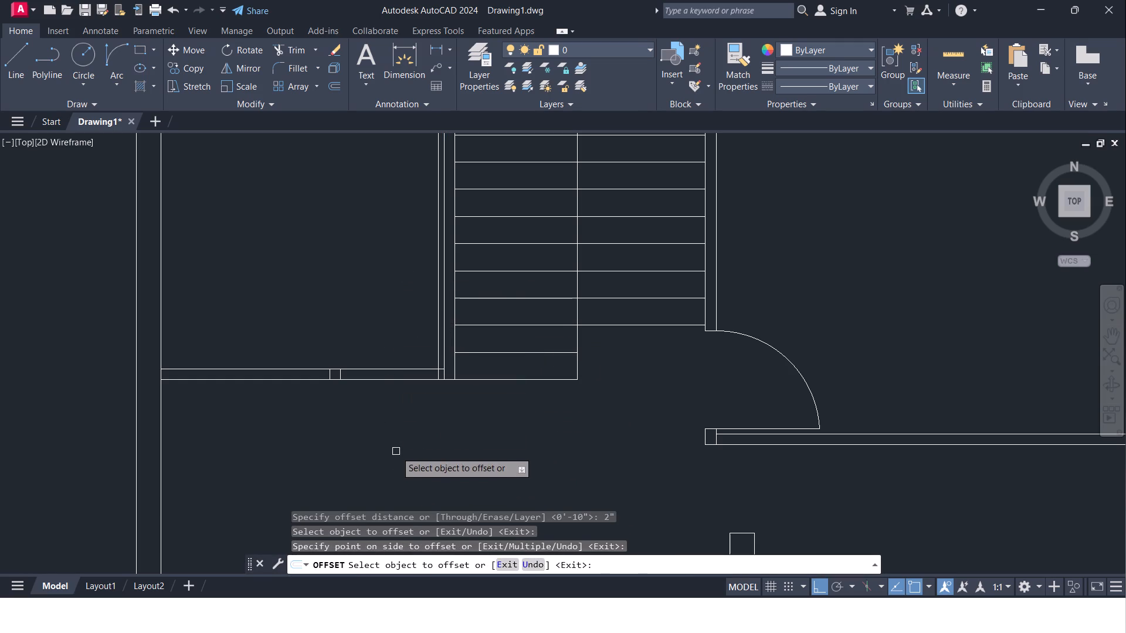
{"action": "key", "text": "Escape"}
Offset the 2" line 3'6" further into the top-left room and the bottom wall's outer line 3'6" upward.
{"action": "key", "text": "o"}
{"action": "key", "text": "Return"}
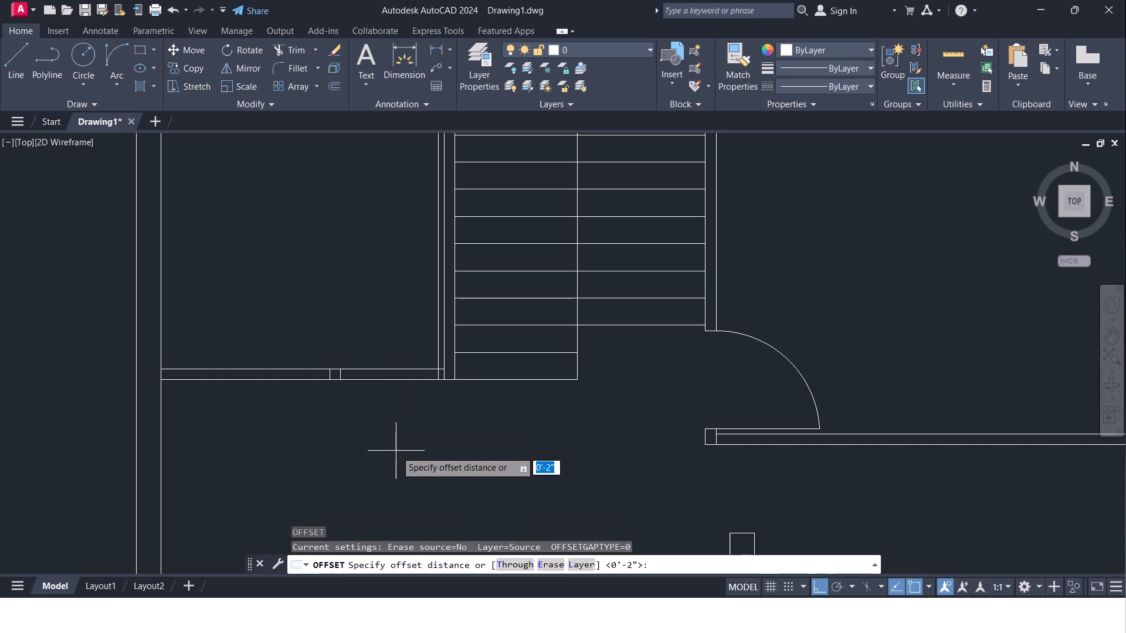
{"action": "type", "text": "3'"}
{"action": "key", "text": "6"}
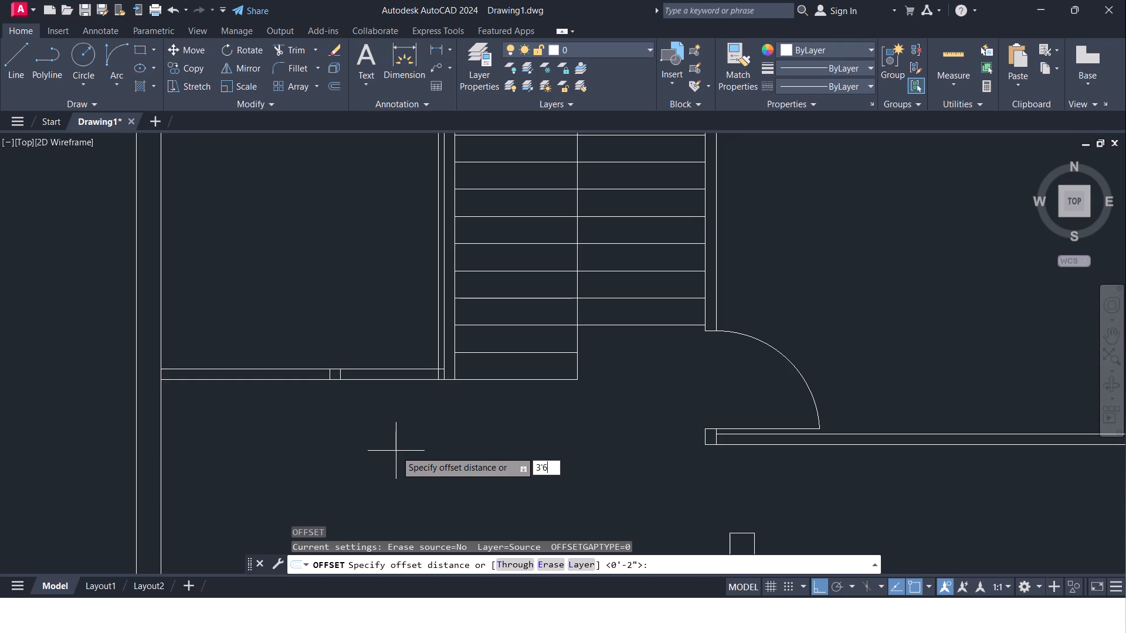
{"action": "key", "text": "shift+quotedbl"}
{"action": "key", "text": "shift+Return"}
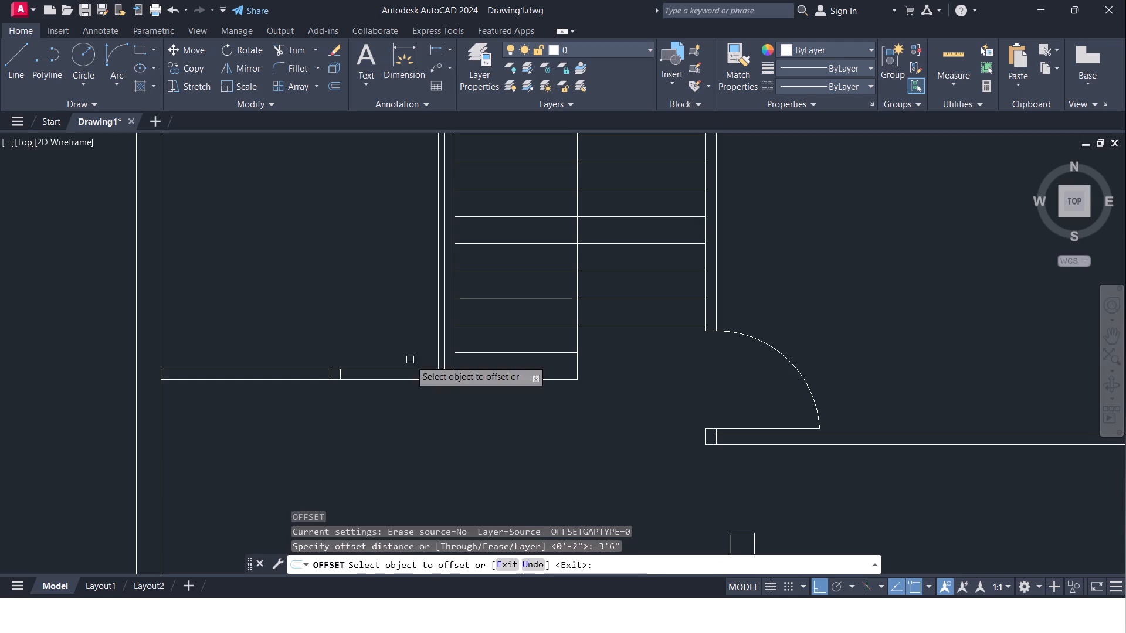
{"action": "left_click", "coordinate": [438, 322]}
{"action": "left_click", "coordinate": [321, 299]}
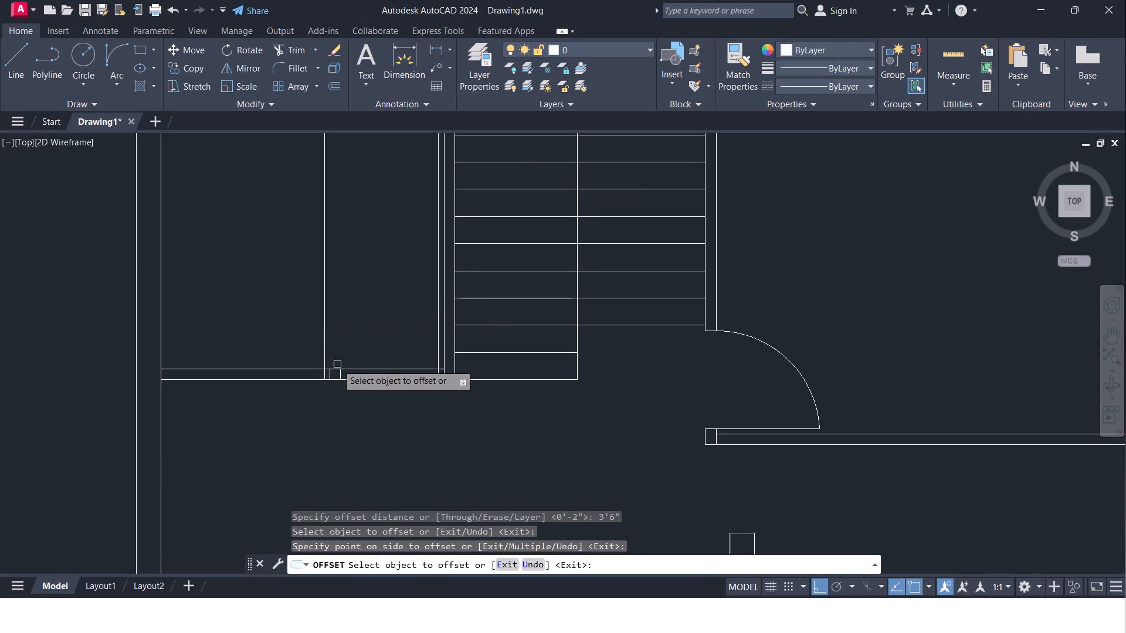
{"action": "left_click_drag", "start_coordinate": [369, 380], "coordinate": [373, 370]}
{"action": "left_click", "coordinate": [395, 259]}
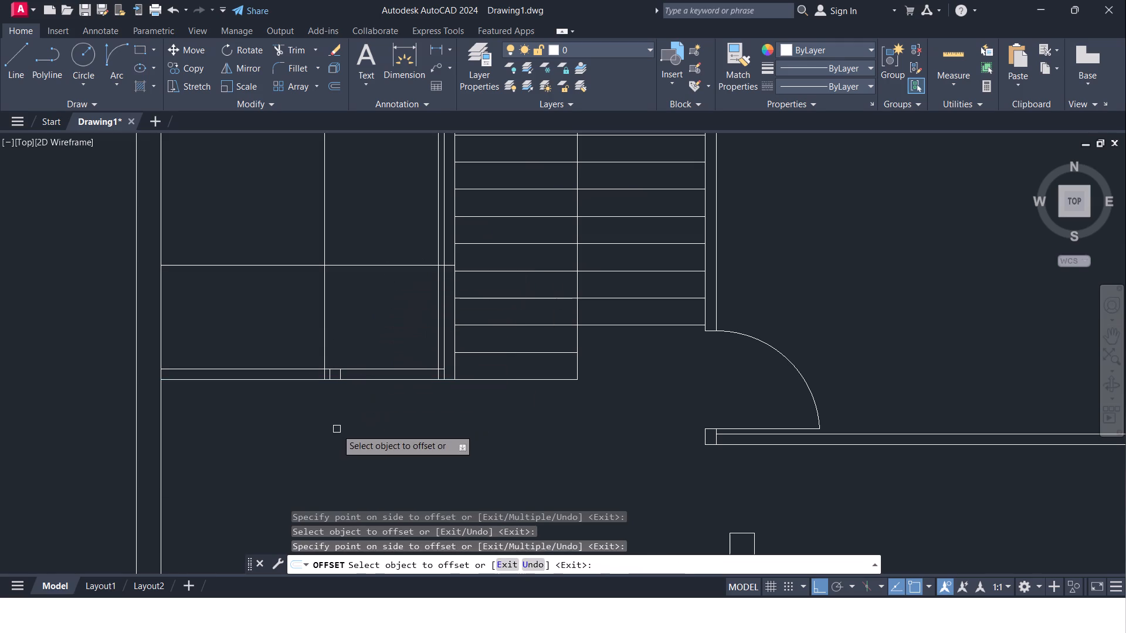
{"action": "key", "text": "Escape"}
Erase the two short vertical lines of the old jamb in the top-left room's bottom wall.
{"action": "scroll", "coordinate": [354, 375], "scroll_direction": "up", "scroll_amount": 2}
{"action": "left_click", "coordinate": [317, 381]}
{"action": "left_click_drag", "start_coordinate": [291, 375], "coordinate": [293, 387]}
{"action": "key", "text": "Delete"}
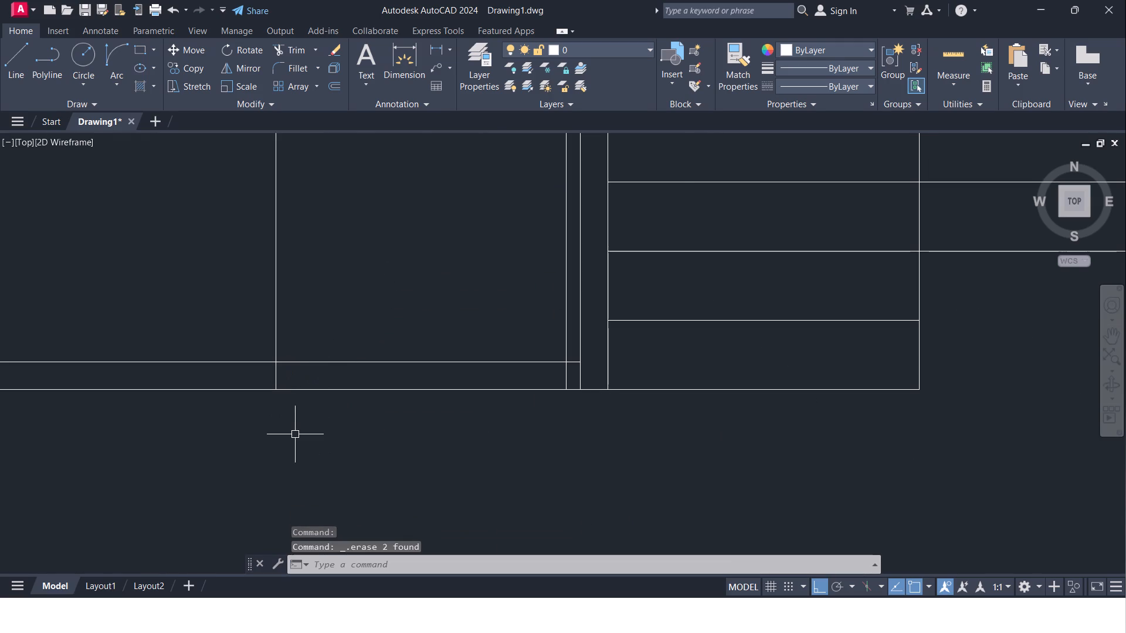
Trim the bottom wall lines and the upper guide line between the two offset verticals to open the doorway.
{"action": "scroll", "coordinate": [293, 426], "scroll_direction": "down", "scroll_amount": 2}
{"action": "scroll", "coordinate": [321, 367], "scroll_direction": "down", "scroll_amount": 1}
{"action": "key", "text": "Escape"}
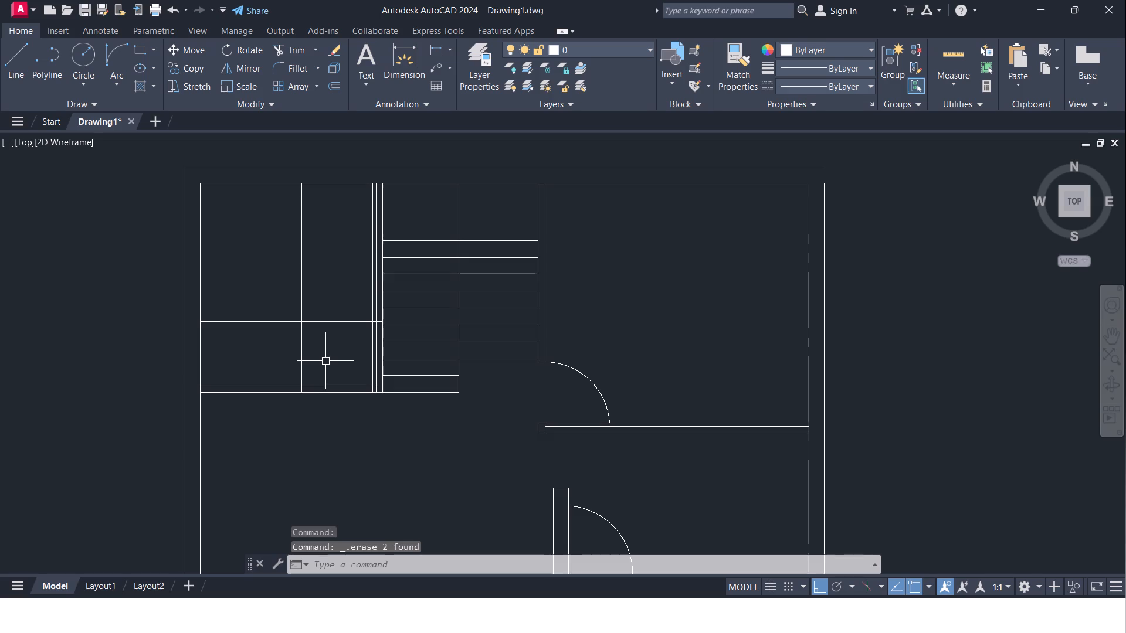
{"action": "type", "text": "tr"}
{"action": "key", "text": "Return"}
{"action": "key", "text": "Return"}
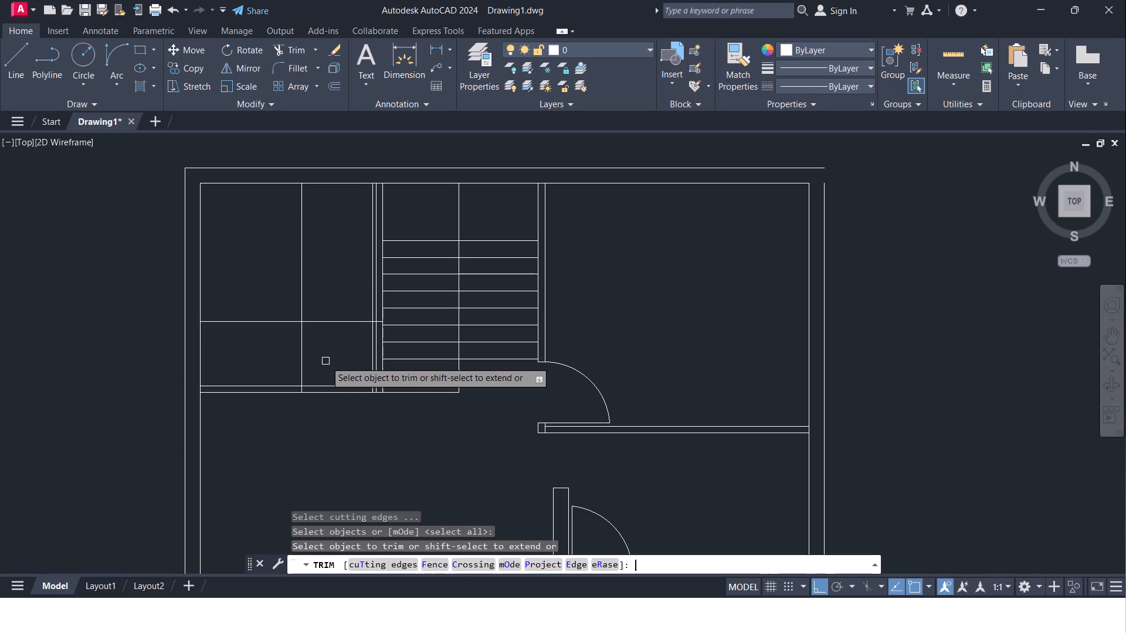
{"action": "left_click_drag", "start_coordinate": [328, 284], "coordinate": [357, 456]}
Trim the bottom wall lines and excess guide lines around the top-left room's doorway, leaving the opening and the door leaf line.
{"action": "left_click_drag", "start_coordinate": [266, 294], "coordinate": [265, 333]}
{"action": "left_click_drag", "start_coordinate": [269, 258], "coordinate": [281, 266]}
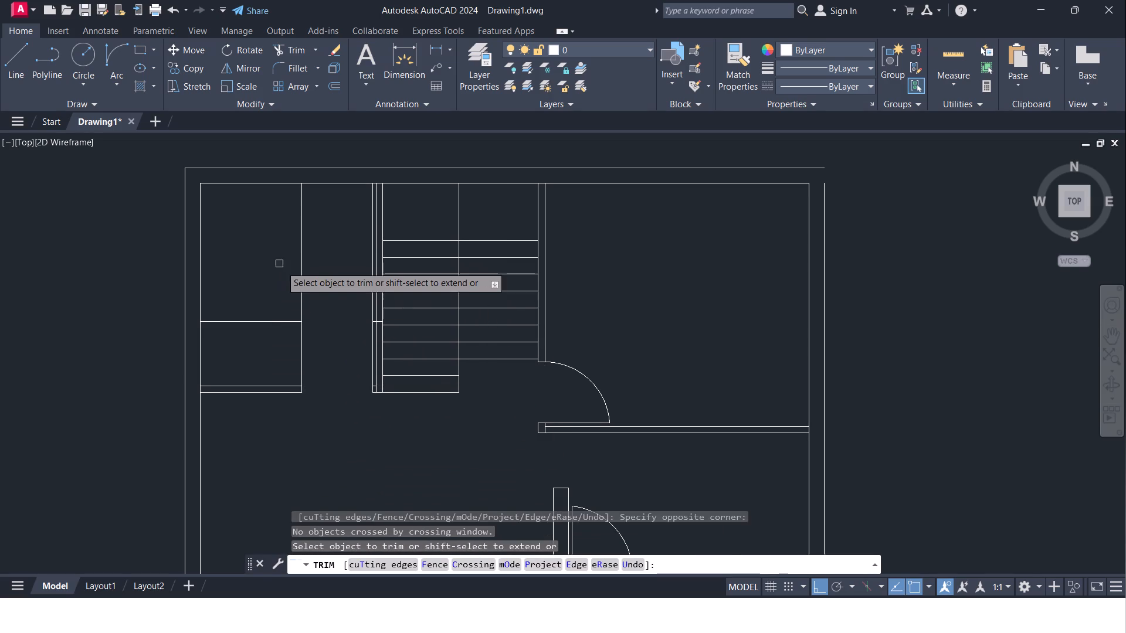
{"action": "left_click_drag", "start_coordinate": [281, 266], "coordinate": [297, 276]}
{"action": "left_click", "coordinate": [298, 277]}
{"action": "scroll", "coordinate": [355, 307], "scroll_direction": "up", "scroll_amount": 2}
{"action": "left_click", "coordinate": [394, 314]}
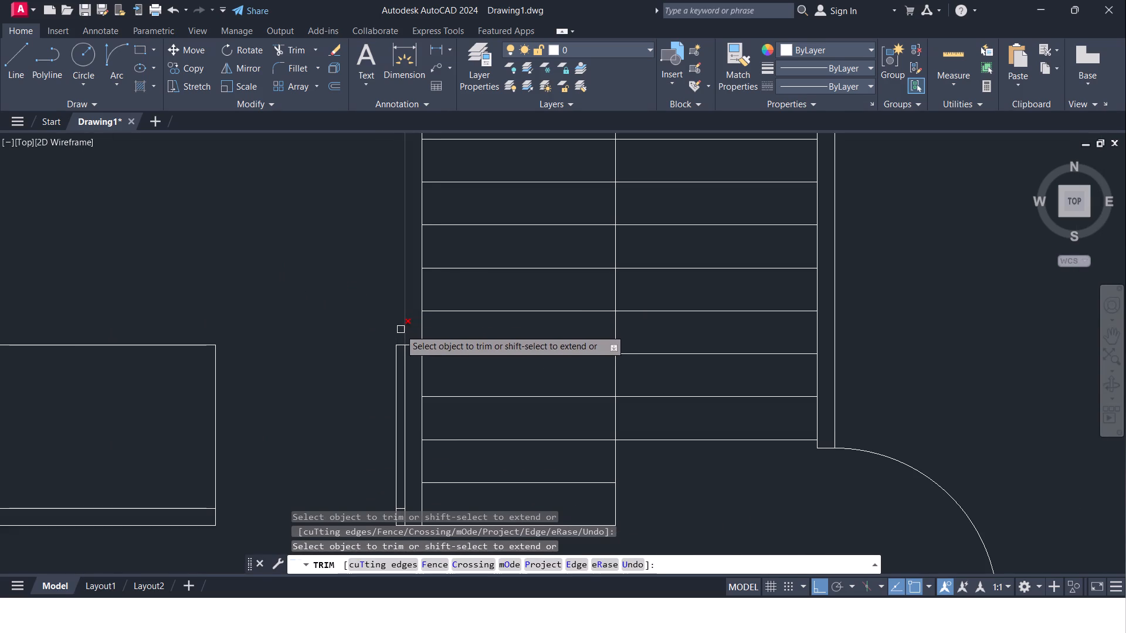
{"action": "scroll", "coordinate": [399, 329], "scroll_direction": "down", "scroll_amount": 2}
{"action": "scroll", "coordinate": [401, 339], "scroll_direction": "up", "scroll_amount": 4}
{"action": "left_click", "coordinate": [378, 324]}
{"action": "scroll", "coordinate": [380, 332], "scroll_direction": "down", "scroll_amount": 2}
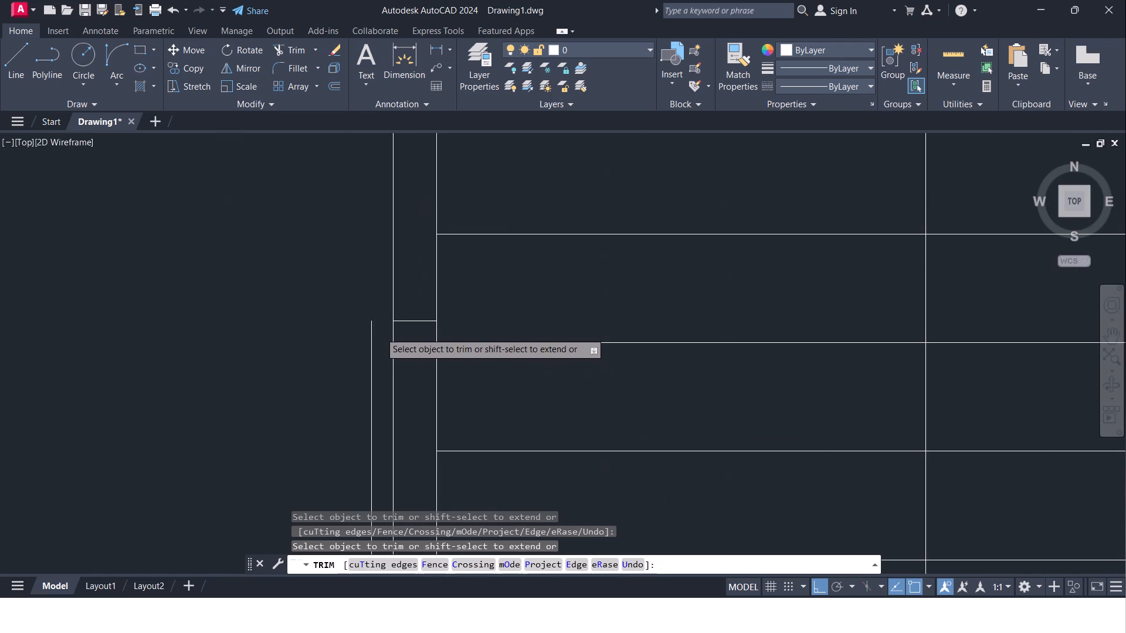
{"action": "scroll", "coordinate": [380, 332], "scroll_direction": "down", "scroll_amount": 2}
{"action": "left_click", "coordinate": [311, 365]}
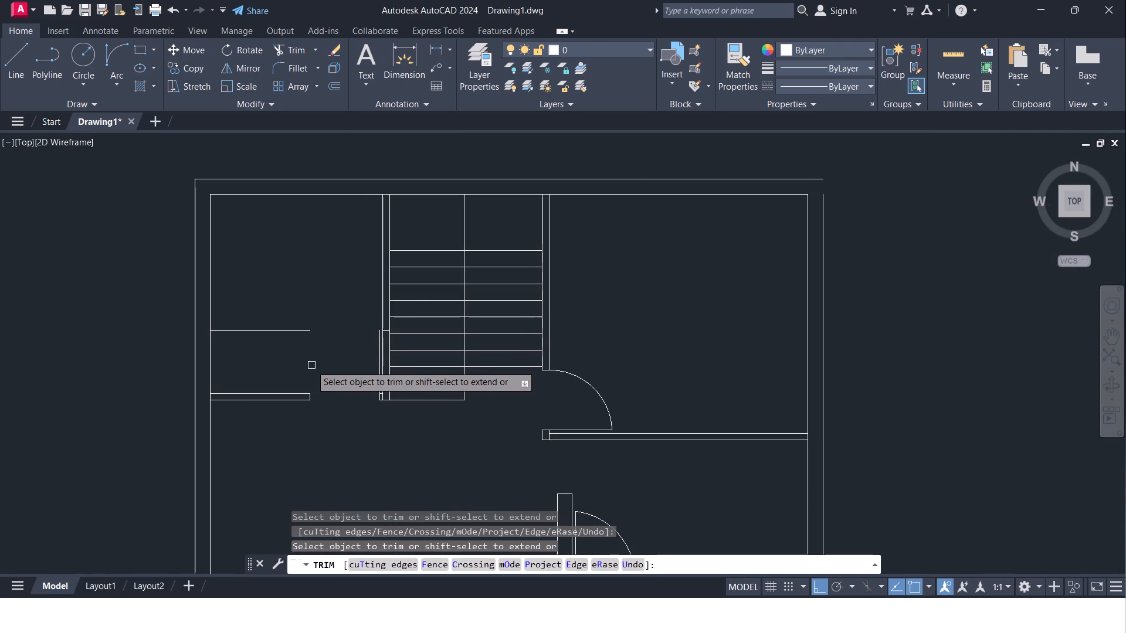
Erase the leftover horizontal guide line in the top-left room and its short remnant inside the stair wall.
{"action": "key", "text": "grave"}
{"action": "left_click", "coordinate": [293, 331]}
{"action": "key", "text": "Escape"}
{"action": "left_click", "coordinate": [293, 331]}
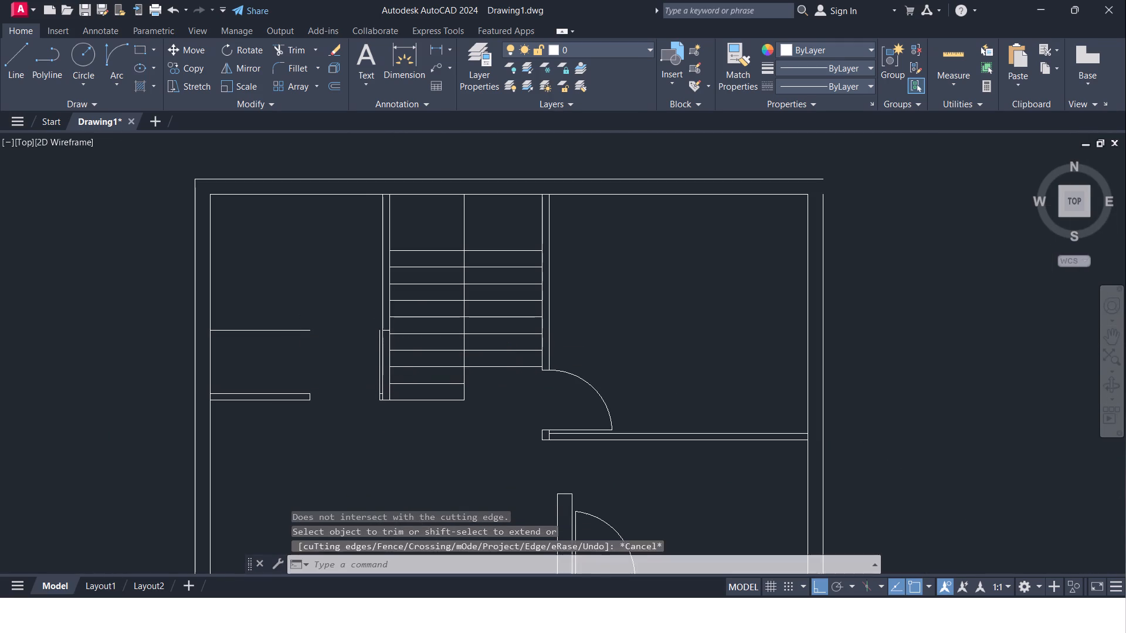
{"action": "key", "text": "Delete"}
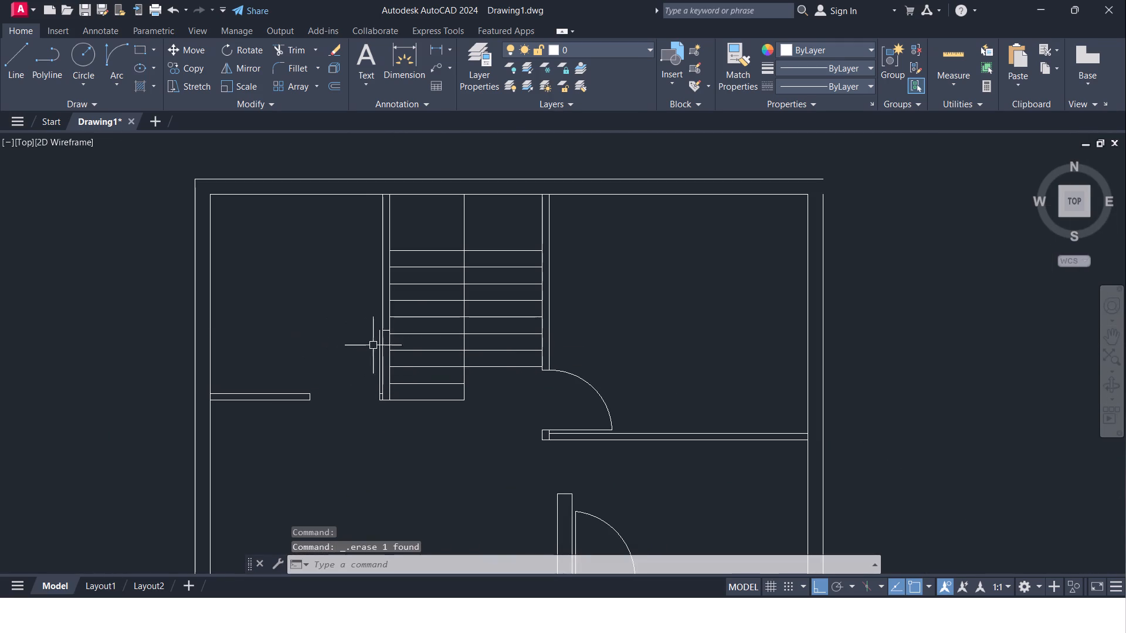
{"action": "scroll", "coordinate": [377, 344], "scroll_direction": "up", "scroll_amount": 2}
{"action": "left_click", "coordinate": [396, 311]}
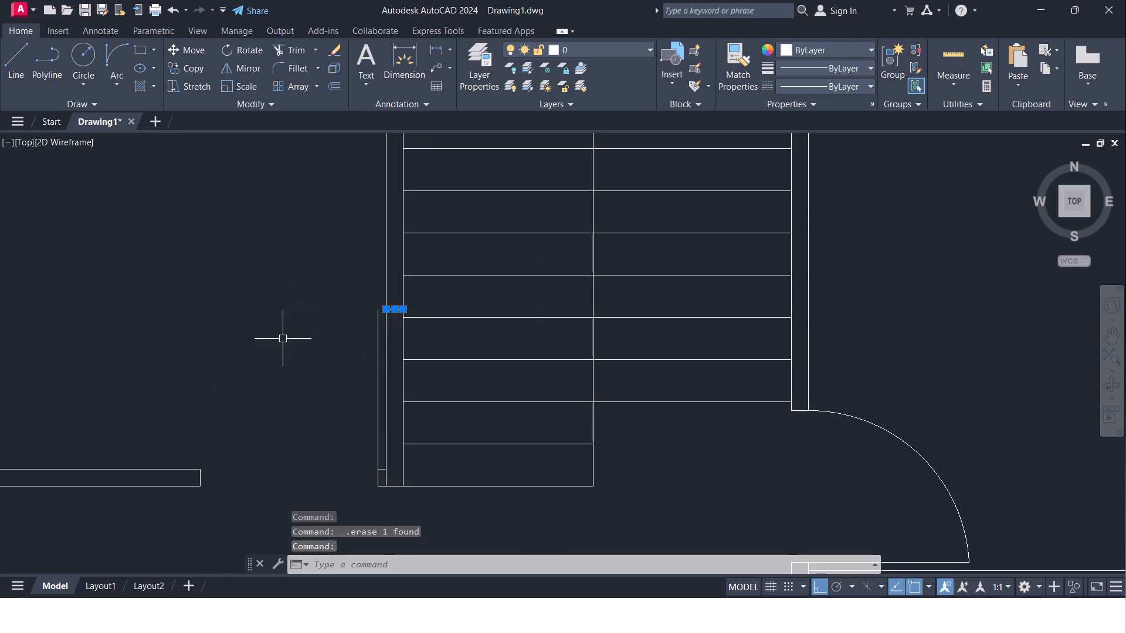
{"action": "key", "text": "Delete"}
Trim the stair wall's room-side line below the short horizontal line at the foot of the door leaf.
{"action": "middle_click_drag", "start_coordinate": [311, 445], "coordinate": [244, 362]}
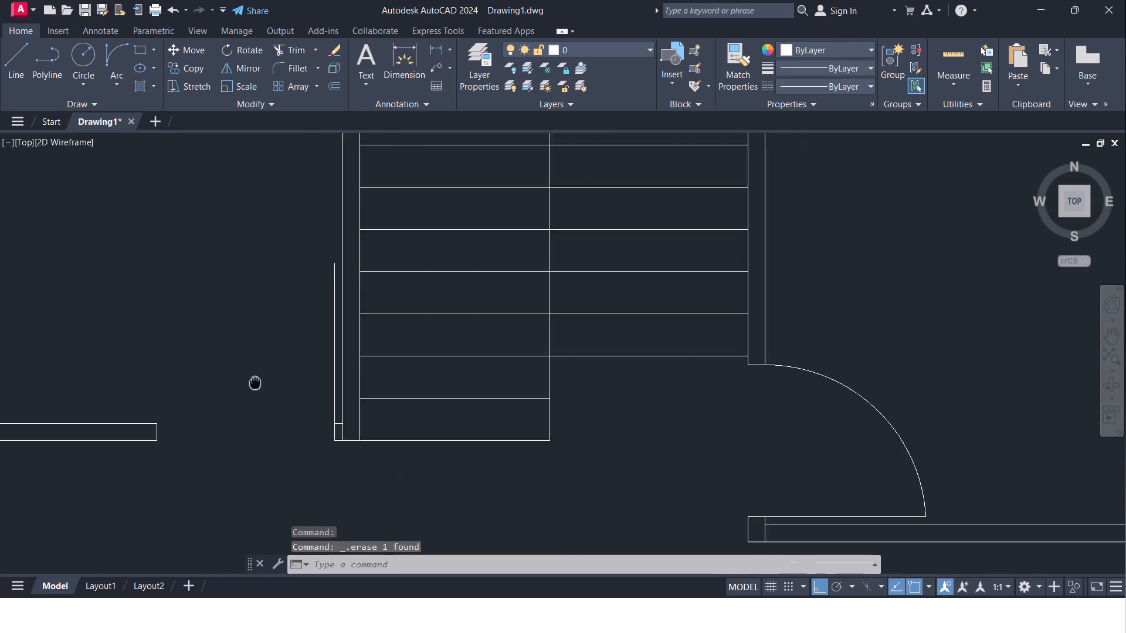
{"action": "middle_click_drag", "start_coordinate": [244, 362], "coordinate": [240, 354]}
{"action": "scroll", "coordinate": [243, 384], "scroll_direction": "up", "scroll_amount": 1}
{"action": "middle_click", "coordinate": [243, 384]}
{"action": "key", "text": "Escape"}
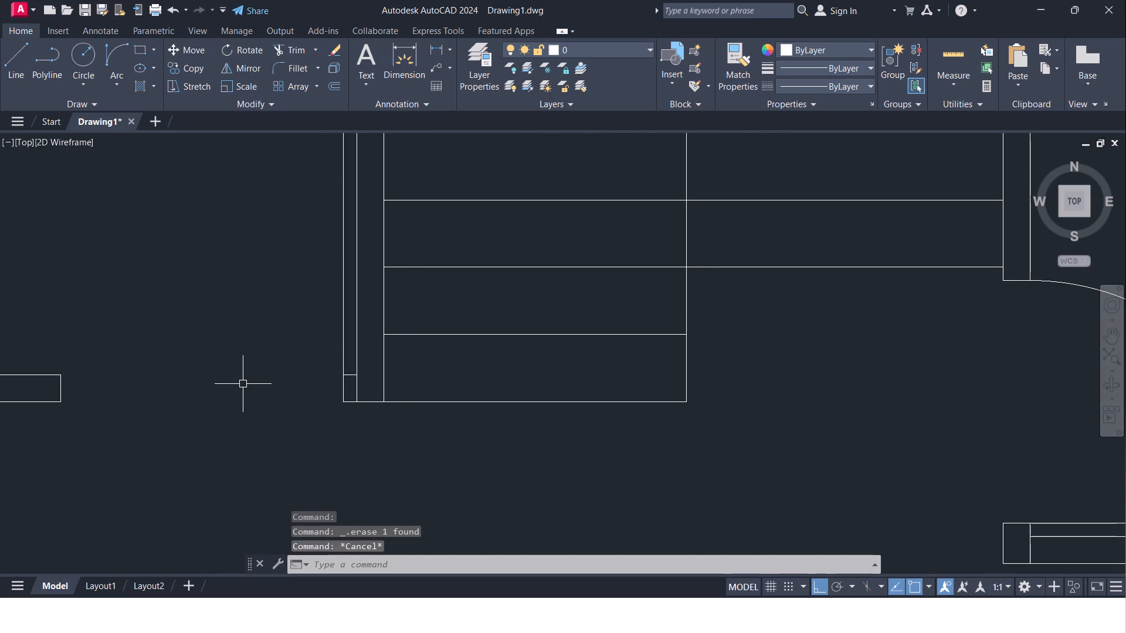
{"action": "type", "text": "tr"}
{"action": "key", "text": "Return"}
{"action": "key", "text": "Return"}
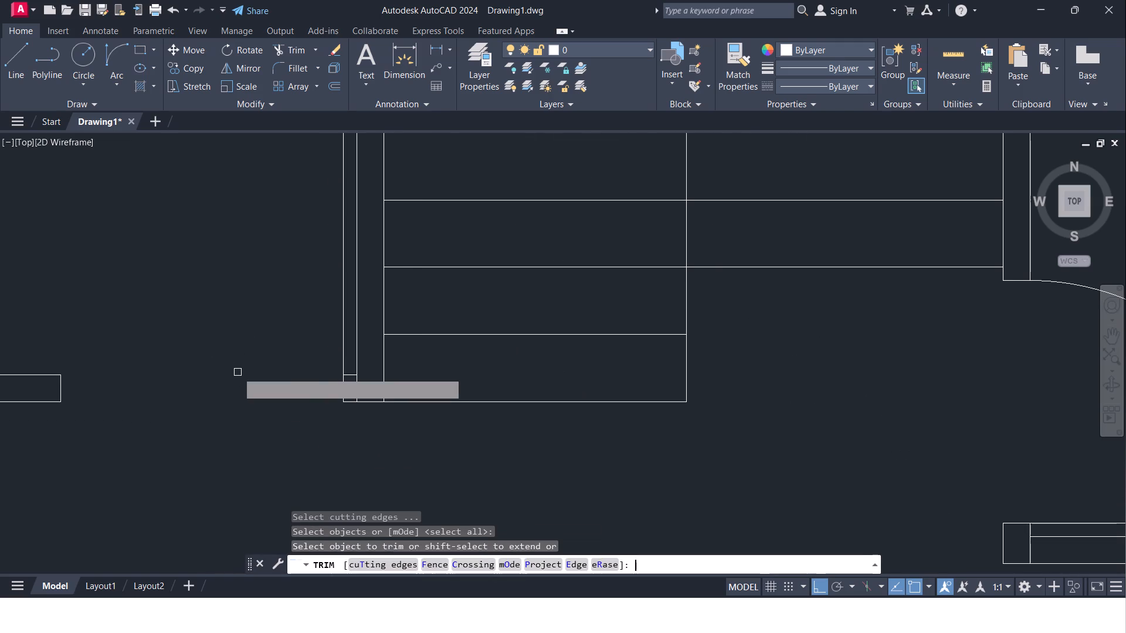
{"action": "left_click", "coordinate": [355, 389]}
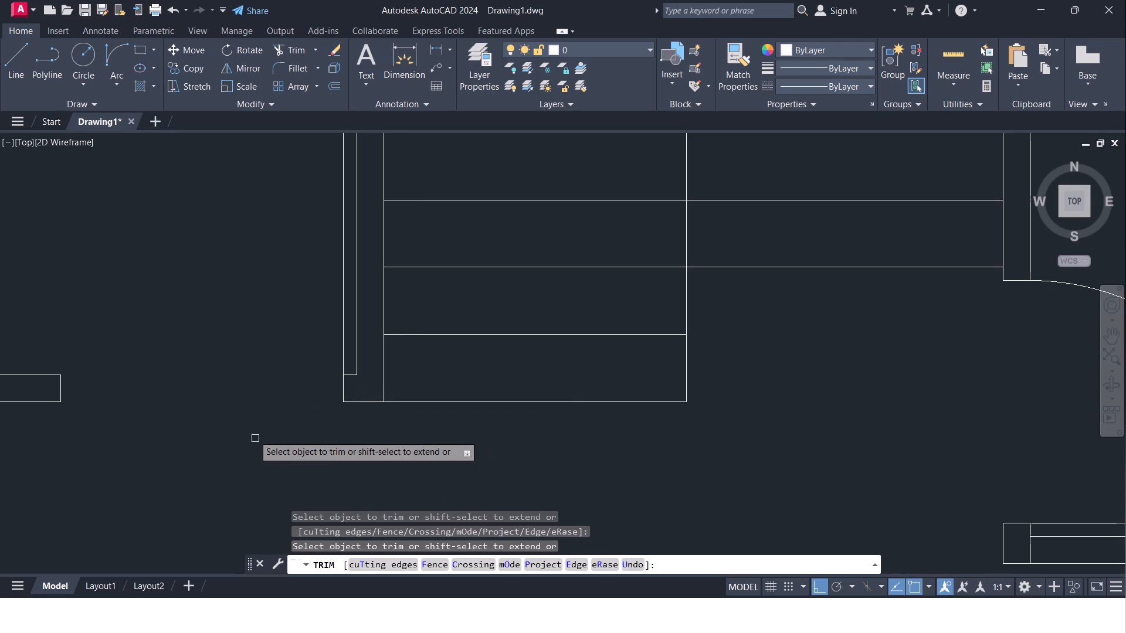
{"action": "key", "text": "Escape"}
Draw the door swing as a start-end-direction arc from the doorway's left jamb to the leaf's upper end, with a 90° tangent direction.
{"action": "middle_click_drag", "start_coordinate": [255, 413], "coordinate": [311, 456]}
{"action": "left_click", "coordinate": [116, 50]}
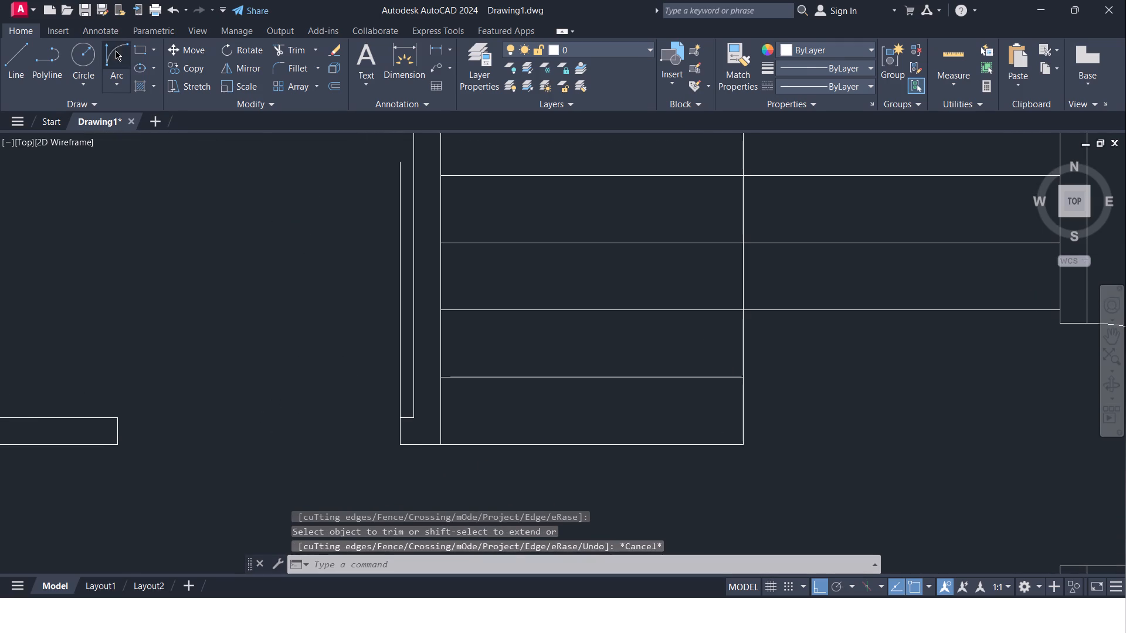
{"action": "scroll", "coordinate": [274, 432], "scroll_direction": "down", "scroll_amount": 2}
{"action": "left_click", "coordinate": [213, 424]}
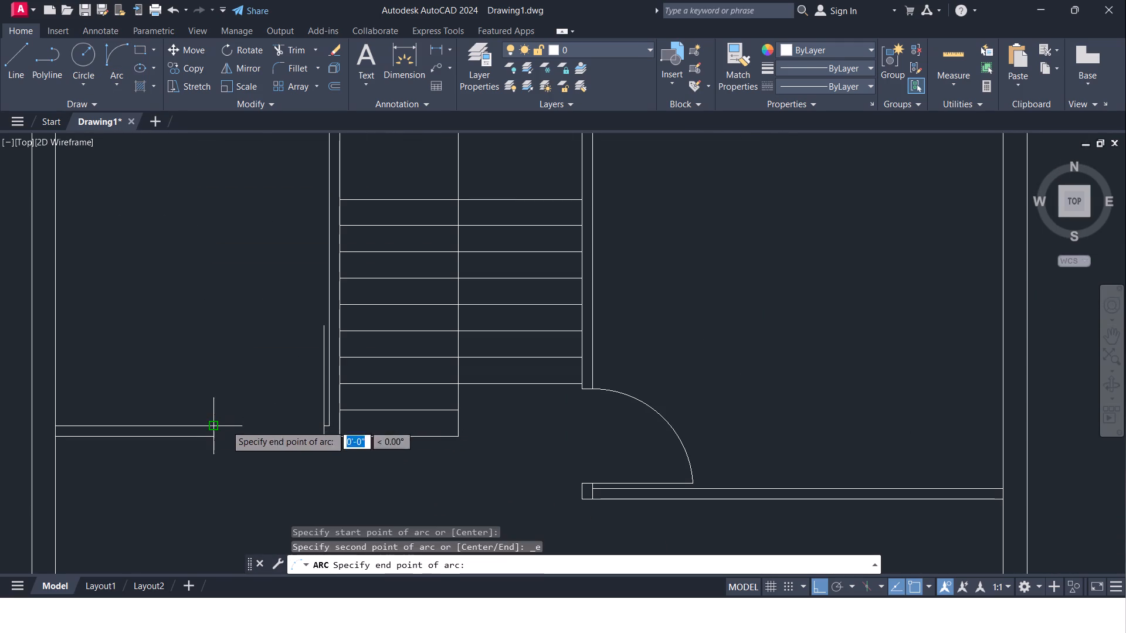
{"action": "left_click", "coordinate": [323, 329]}
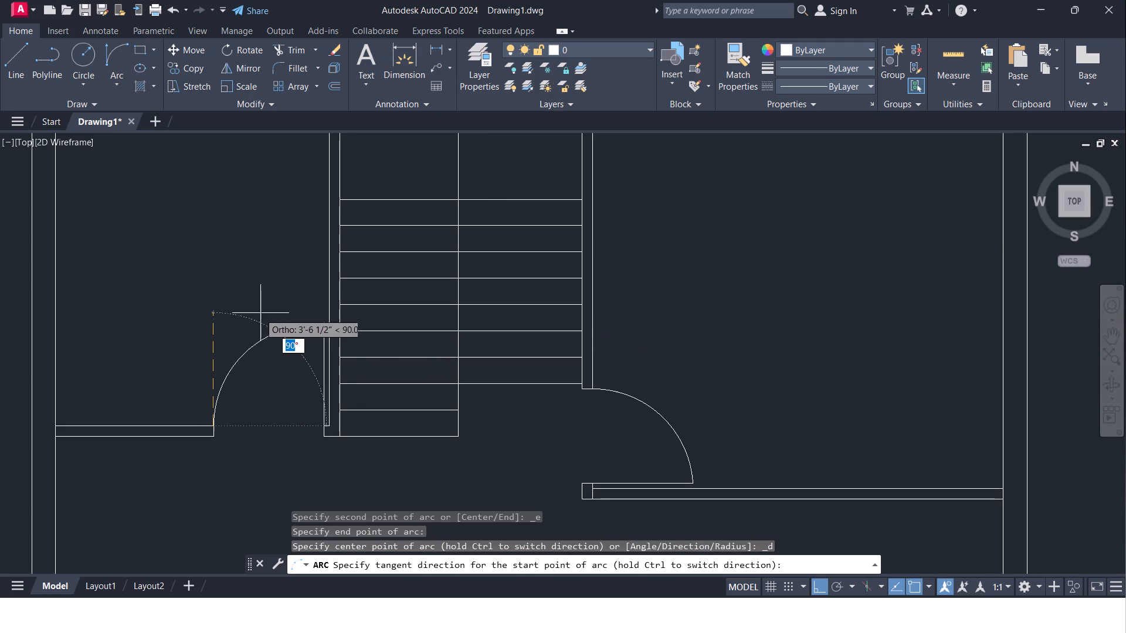
{"action": "left_click", "coordinate": [258, 312]}
{"action": "scroll", "coordinate": [258, 312], "scroll_direction": "down", "scroll_amount": 1}
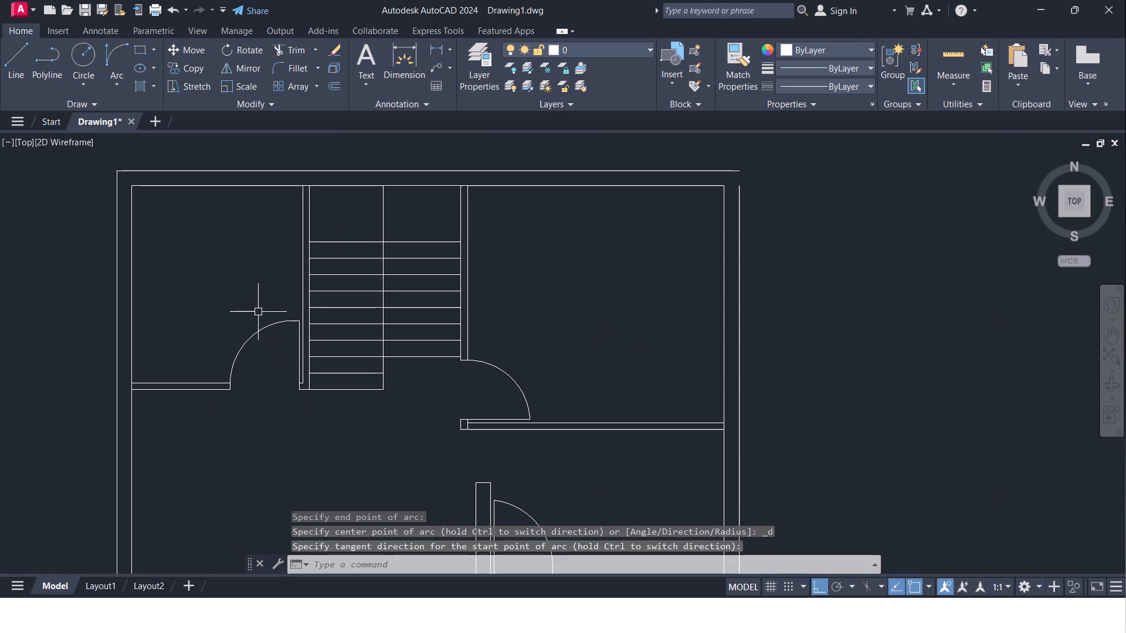
{"action": "scroll", "coordinate": [259, 312], "scroll_direction": "down", "scroll_amount": 2}
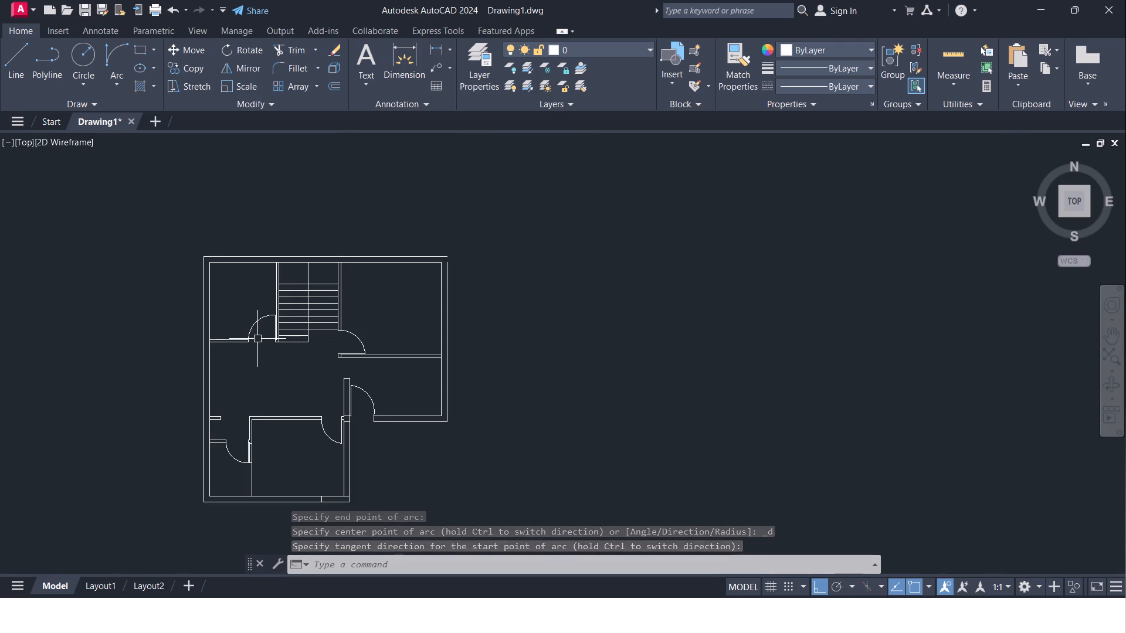
Offset the room-side line of the stair's left wall 2" into the top-left room, near the top exterior wall.
{"action": "scroll", "coordinate": [255, 314], "scroll_direction": "up", "scroll_amount": 2}
{"action": "middle_click_drag", "start_coordinate": [255, 314], "coordinate": [257, 328]}
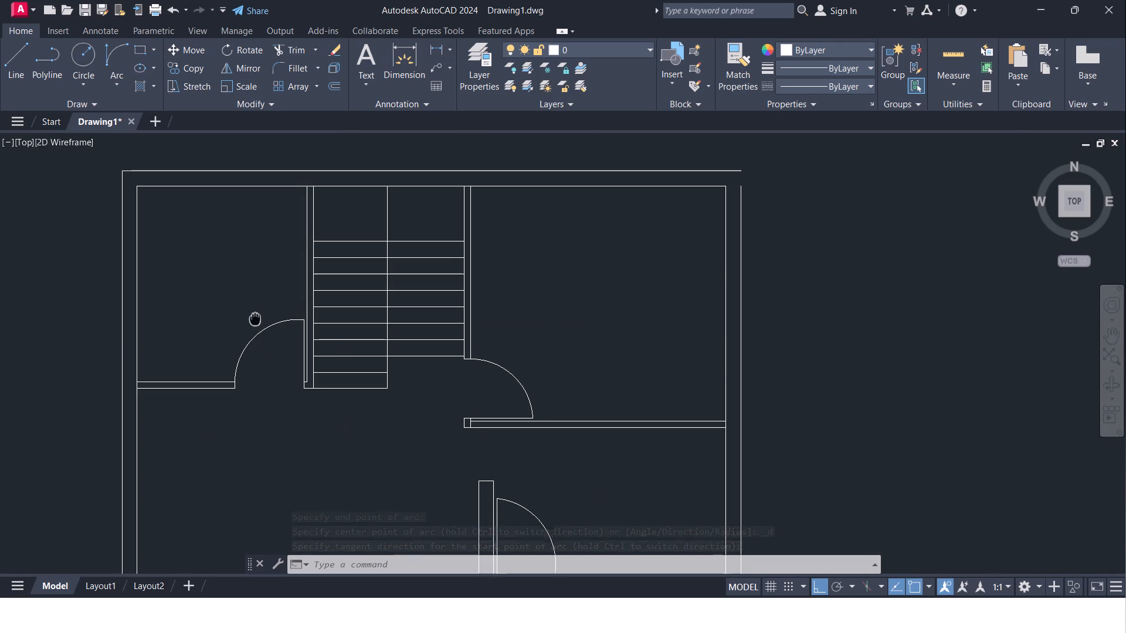
{"action": "middle_click_drag", "start_coordinate": [257, 328], "coordinate": [268, 386]}
{"action": "middle_click_drag", "start_coordinate": [273, 304], "coordinate": [273, 342]}
{"action": "scroll", "coordinate": [281, 333], "scroll_direction": "up", "scroll_amount": 1}
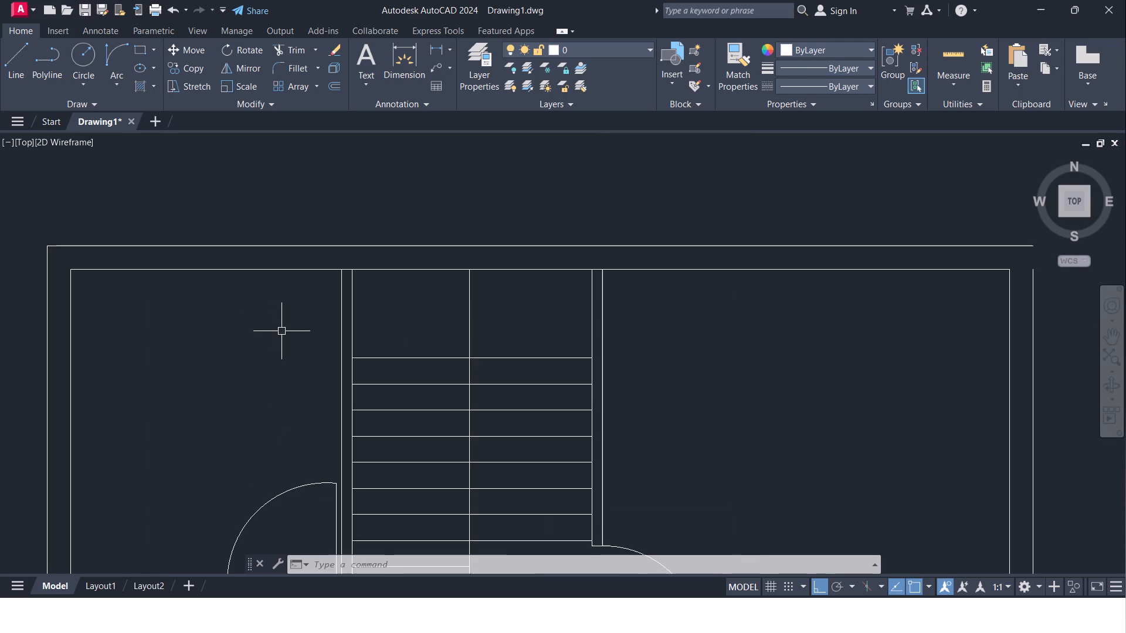
{"action": "scroll", "coordinate": [281, 326], "scroll_direction": "up", "scroll_amount": 1}
{"action": "key", "text": "Escape"}
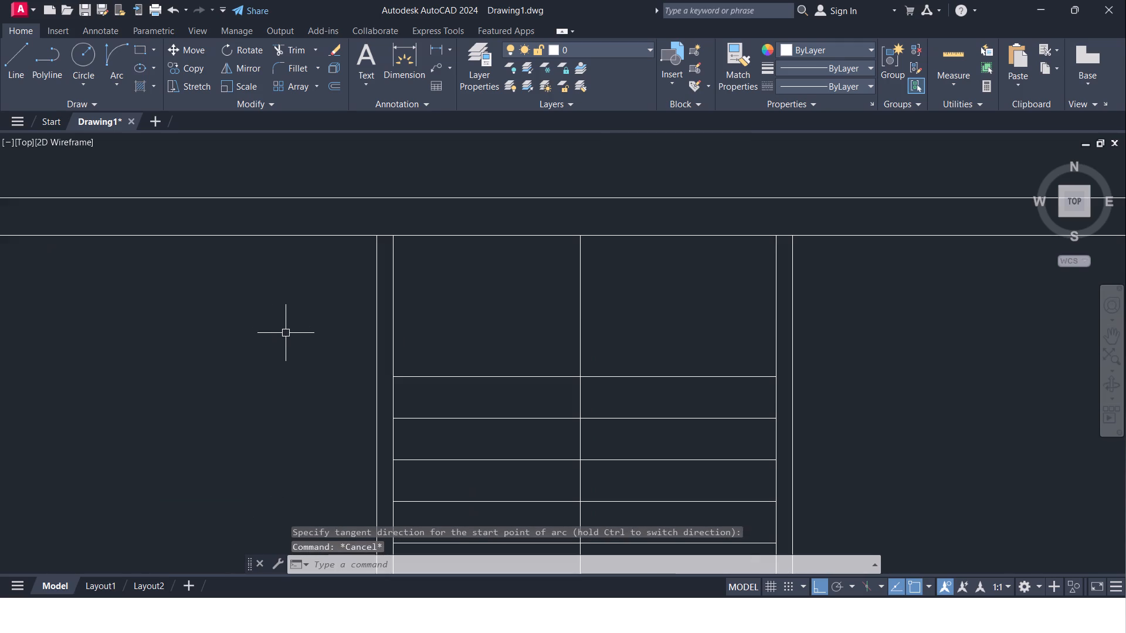
{"action": "key", "text": "o"}
{"action": "key", "text": "Return"}
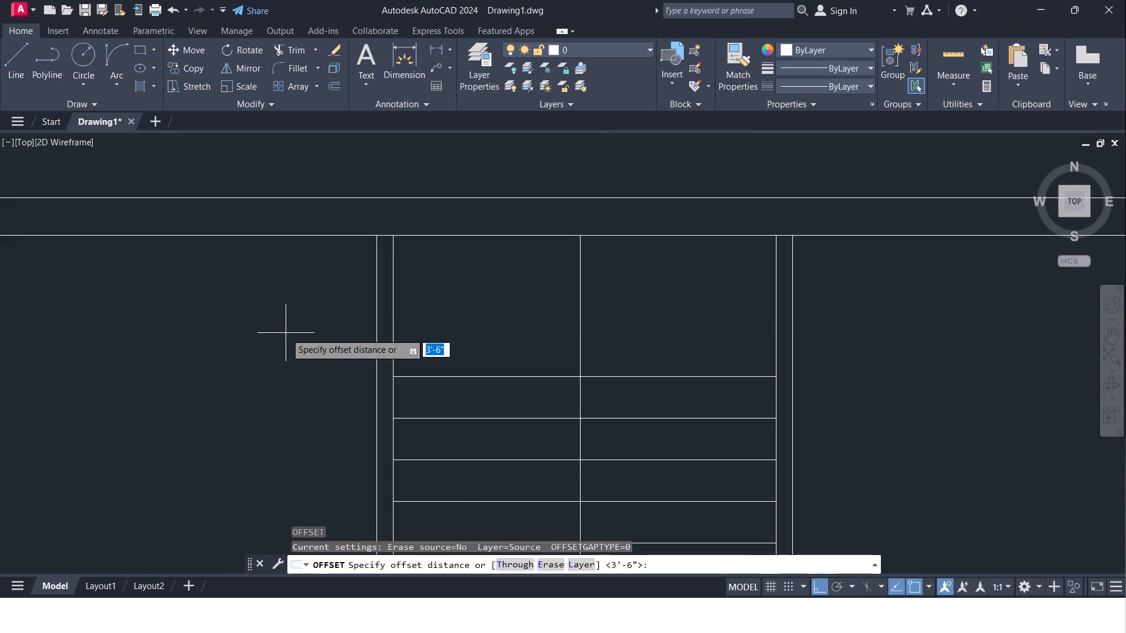
{"action": "key", "text": "2"}
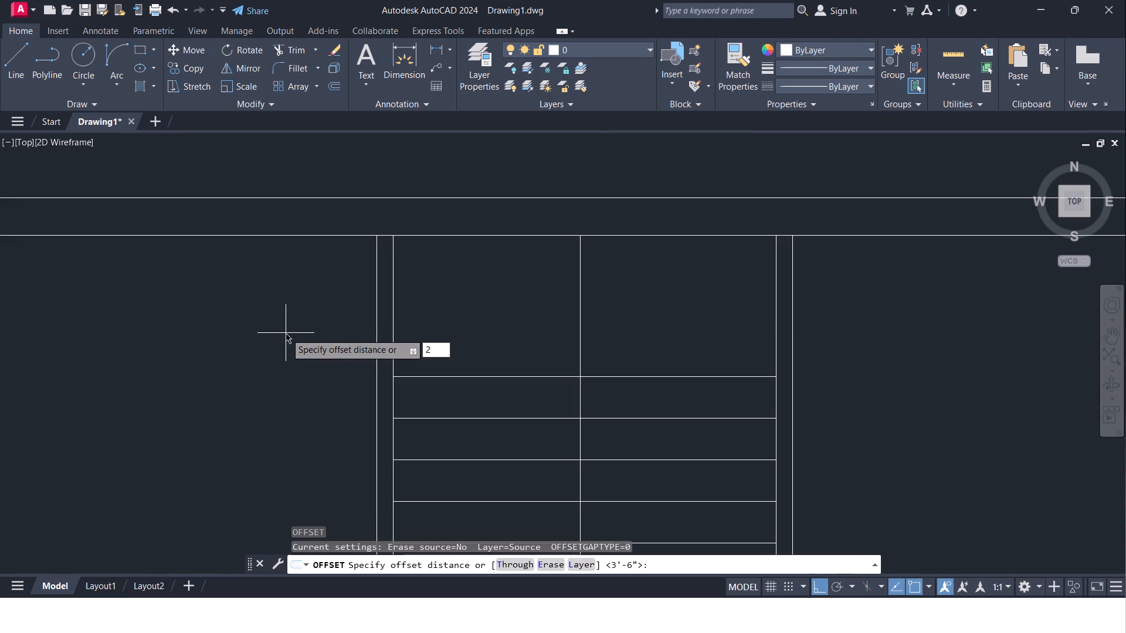
{"action": "key", "text": "shift+quotedbl"}
{"action": "key", "text": "Return"}
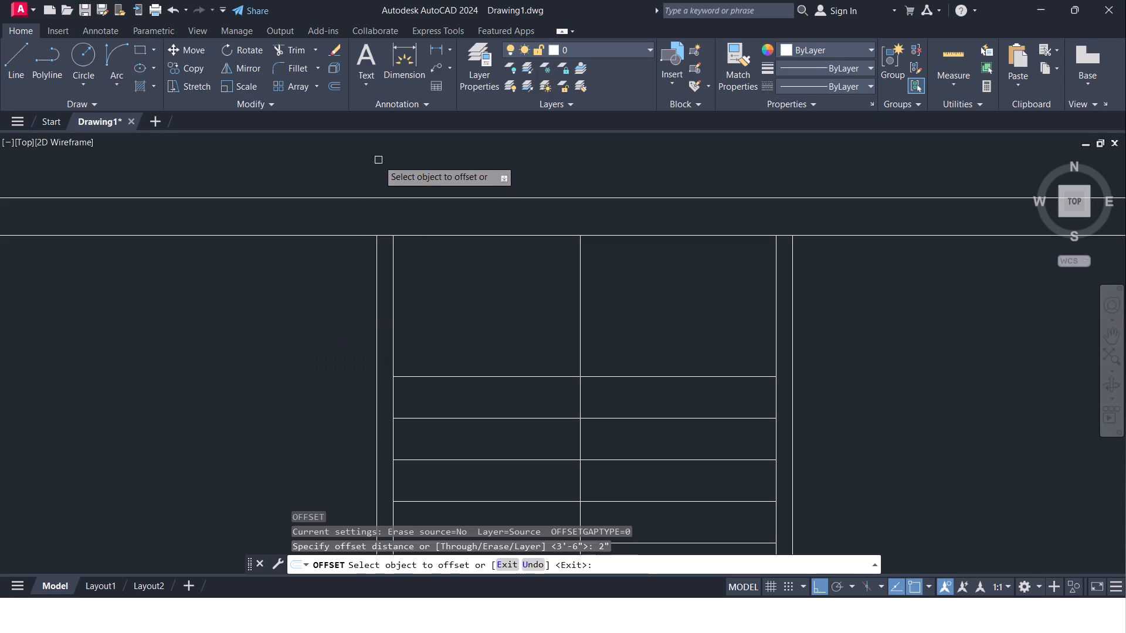
{"action": "left_click", "coordinate": [377, 280]}
{"action": "left_click", "coordinate": [342, 280]}
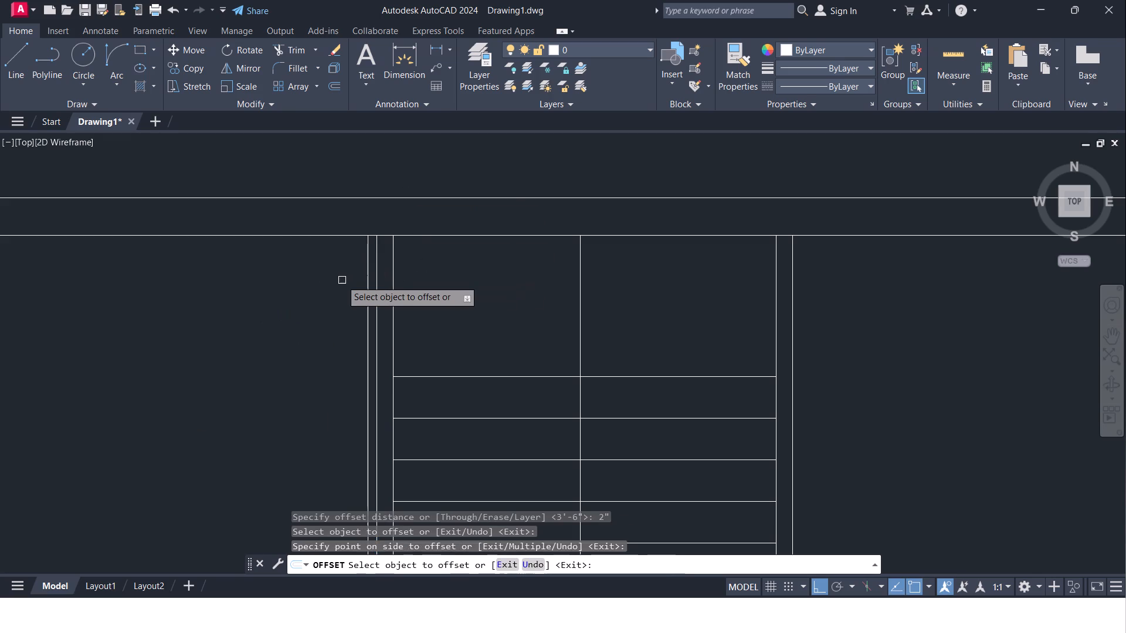
{"action": "key", "text": "Escape"}
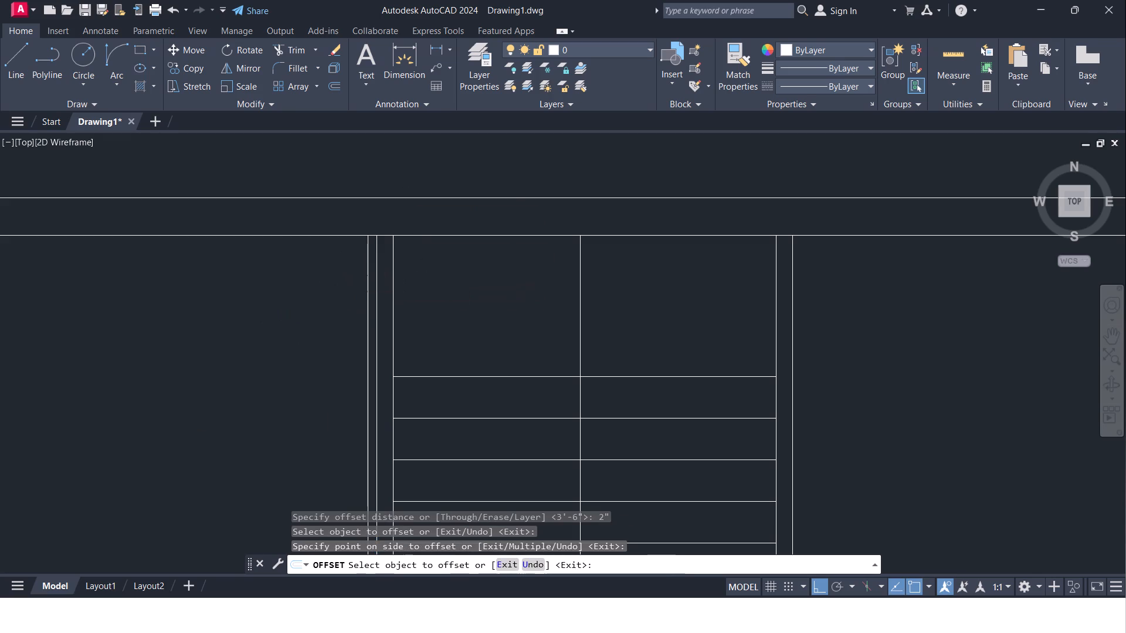
Offset the top exterior wall's outer line 3'6" downward and the 2" line 3'6" further into the top-left room.
{"action": "key", "text": "o"}
{"action": "key", "text": "Return"}
{"action": "type", "text": "3'6\""}
{"action": "key", "text": "Return"}
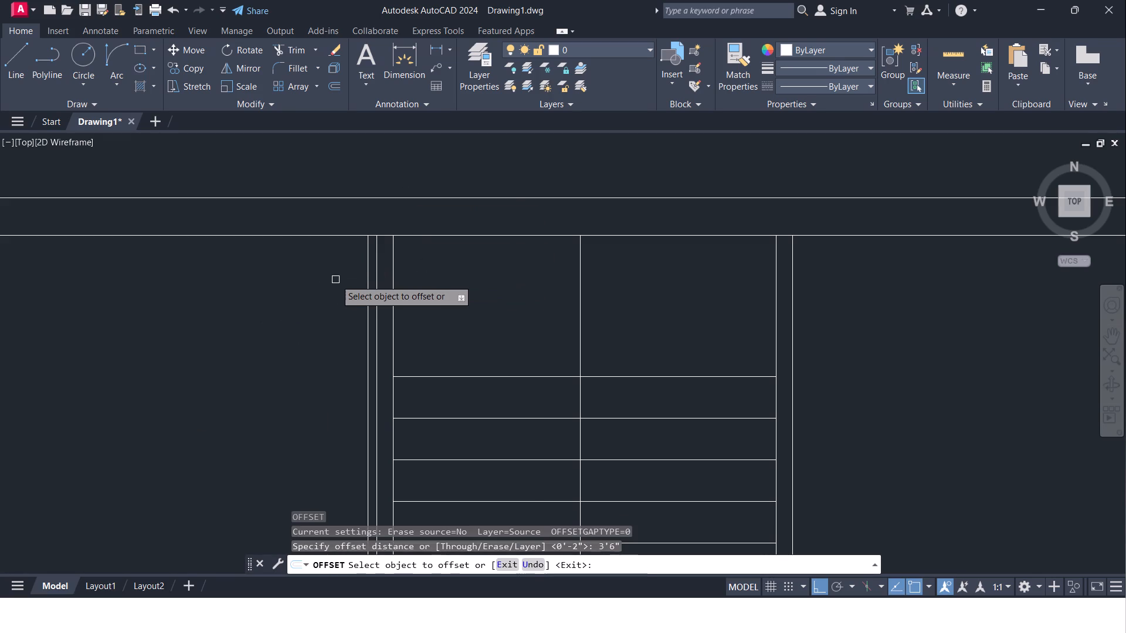
{"action": "left_click", "coordinate": [344, 195]}
{"action": "left_click", "coordinate": [306, 321]}
{"action": "left_click", "coordinate": [367, 326]}
{"action": "left_click", "coordinate": [262, 319]}
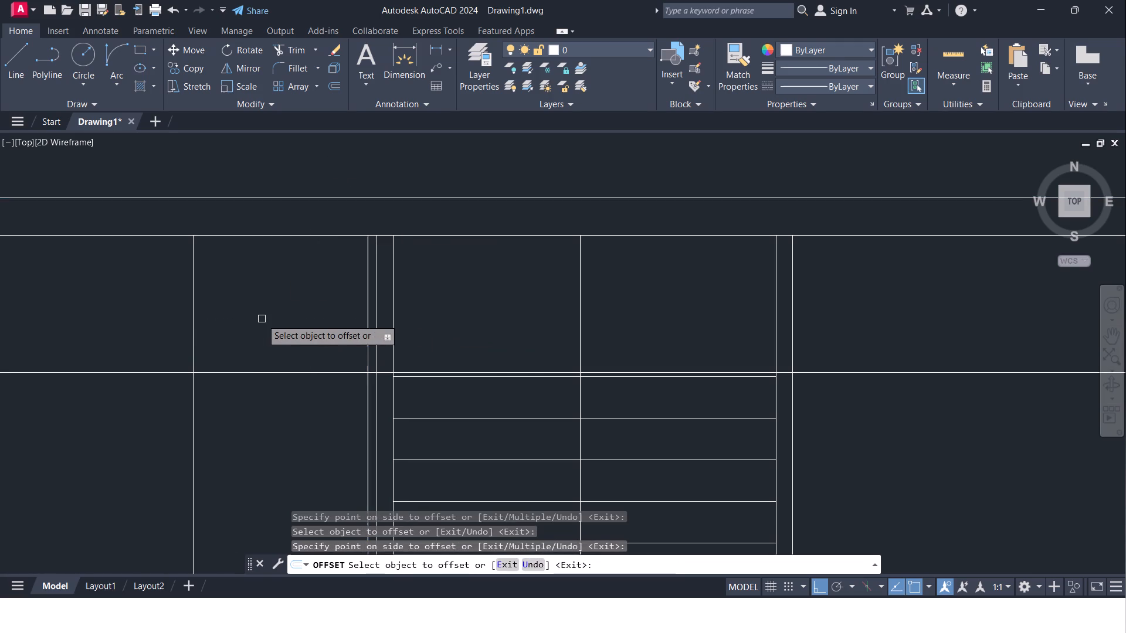
{"action": "key", "text": "Escape"}
{"action": "key", "text": "Escape"}
Trim the 2" line below the horizontal guide and the guide's span between the two offset verticals.
{"action": "key", "text": "t"}
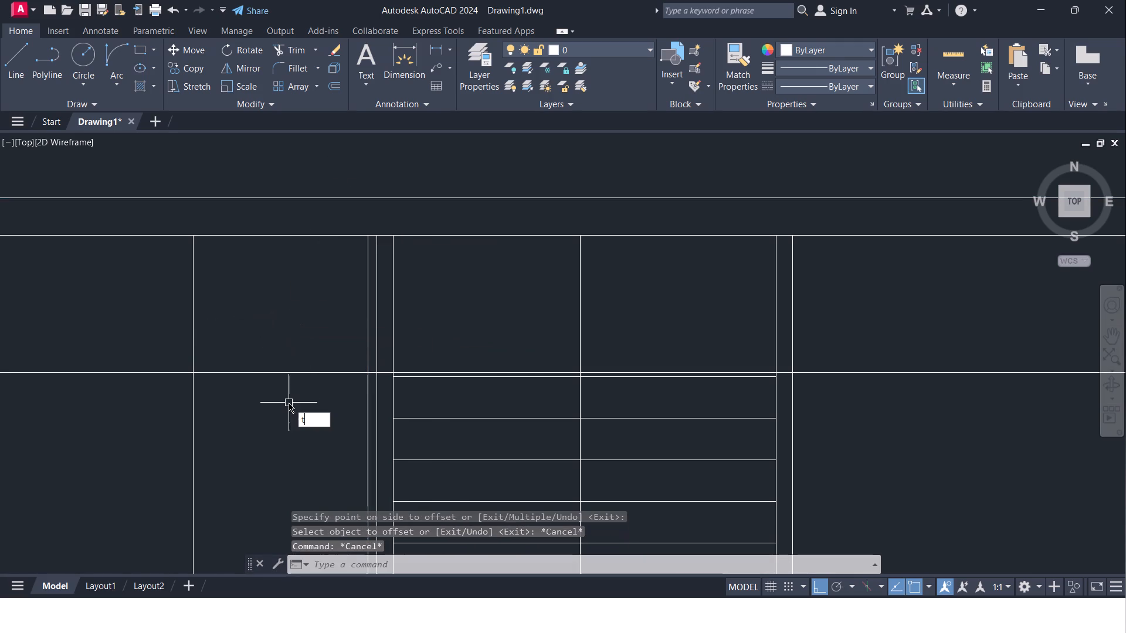
{"action": "key", "text": "r"}
{"action": "key", "text": "Return"}
{"action": "key", "text": "Return"}
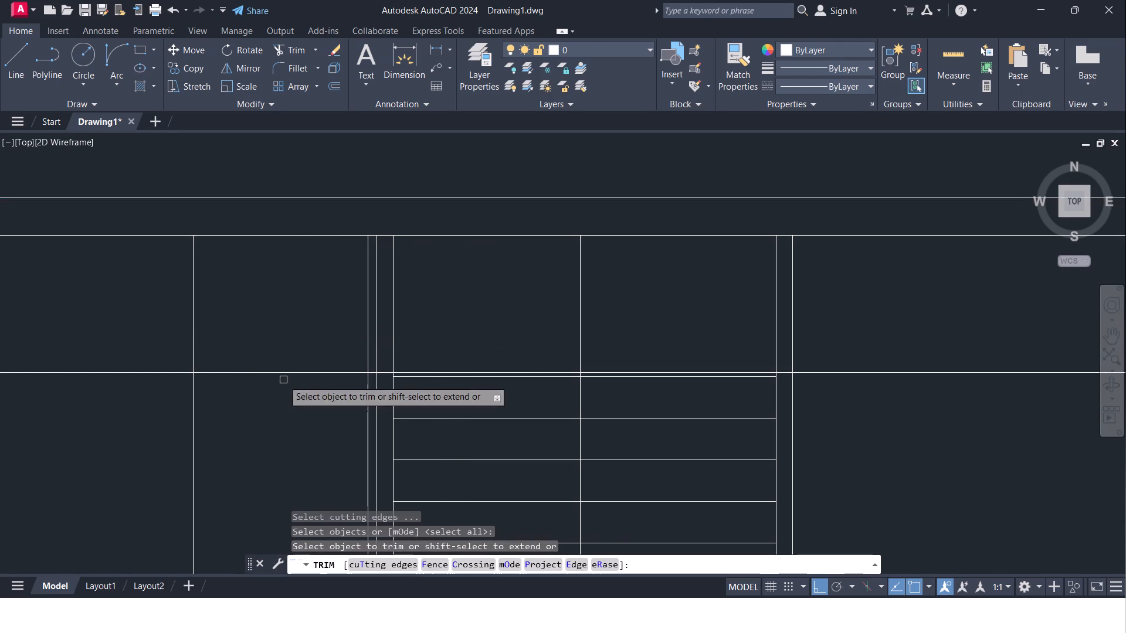
{"action": "left_click", "coordinate": [365, 393]}
{"action": "left_click", "coordinate": [294, 370]}
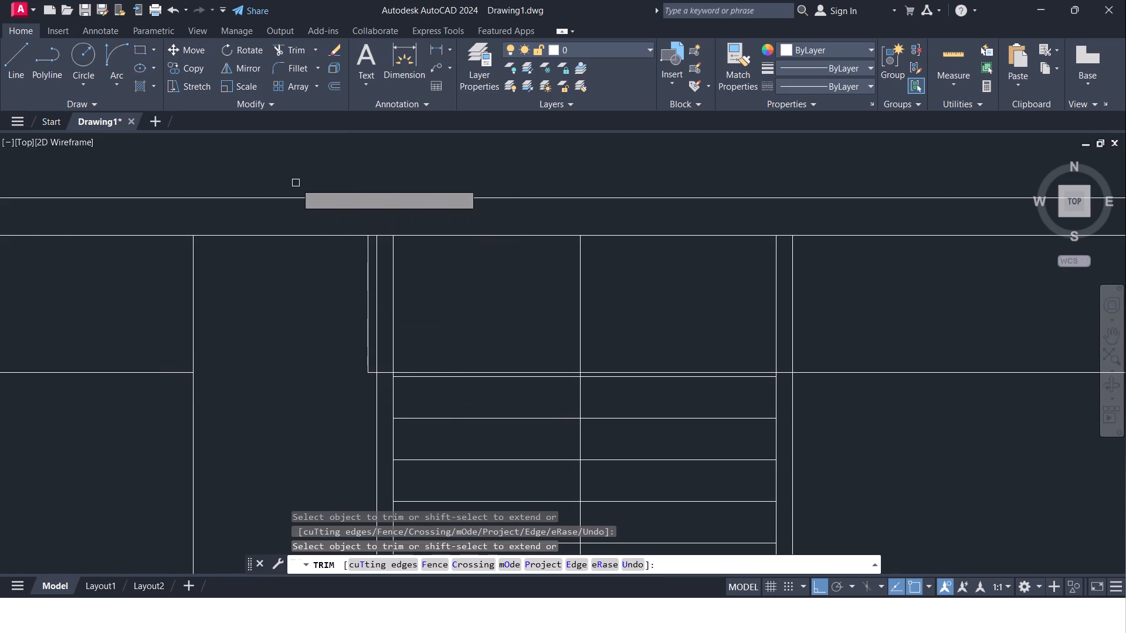
{"action": "key", "text": "Escape"}
Extend the left offset vertical in the top-left room up to the top exterior wall's outer line.
{"action": "type", "text": "ex"}
{"action": "key", "text": "Return"}
{"action": "key", "text": "Return"}
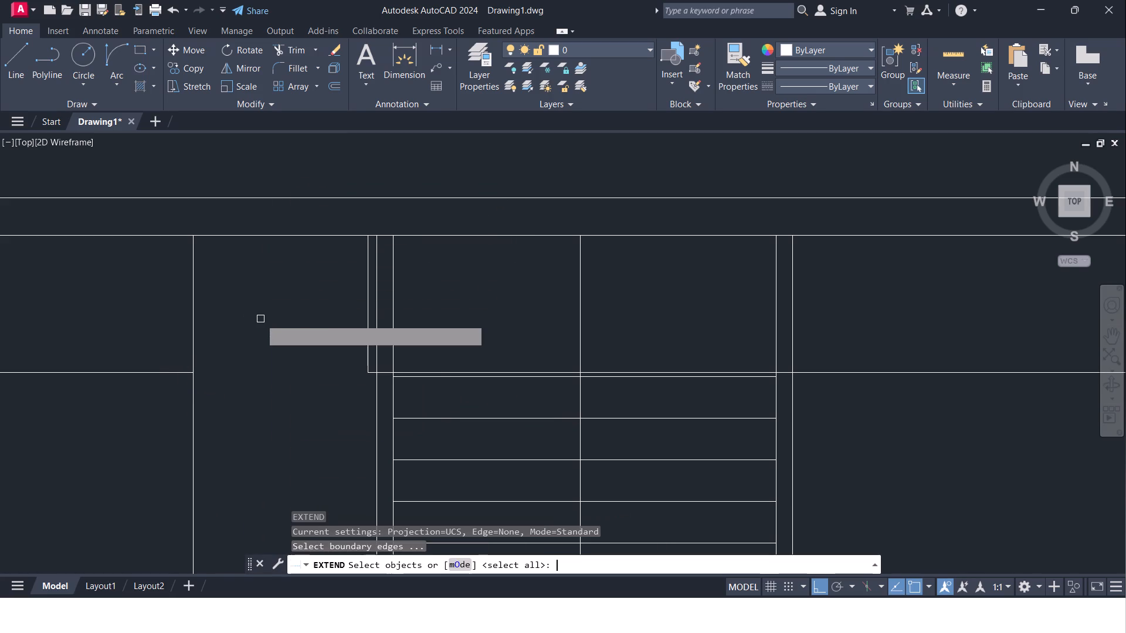
{"action": "left_click", "coordinate": [196, 274]}
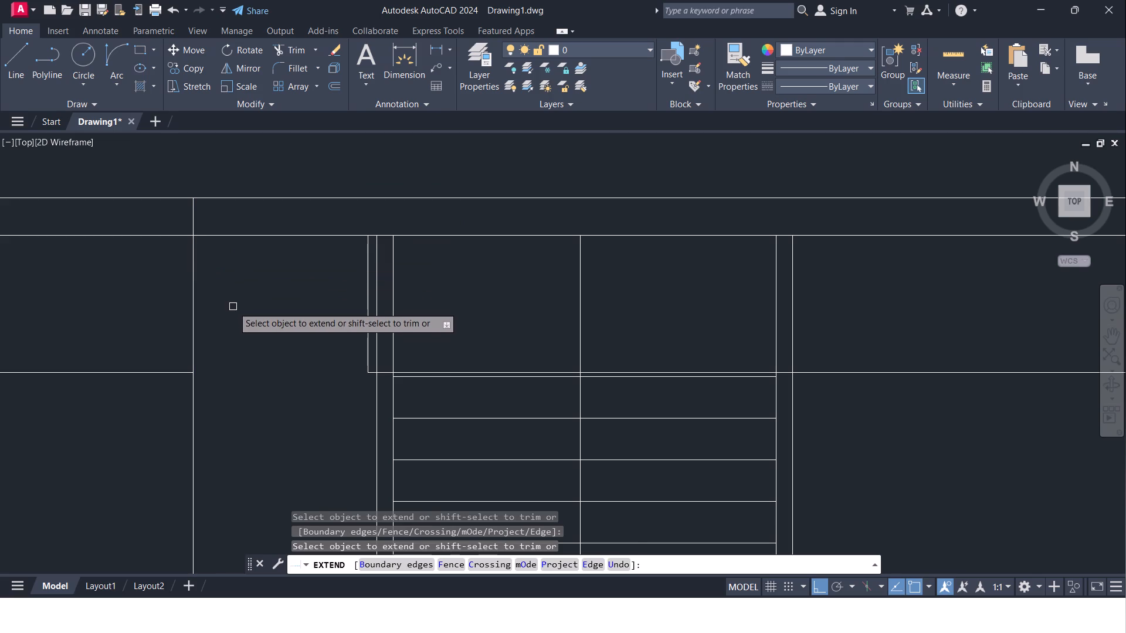
{"action": "key", "text": "Escape"}
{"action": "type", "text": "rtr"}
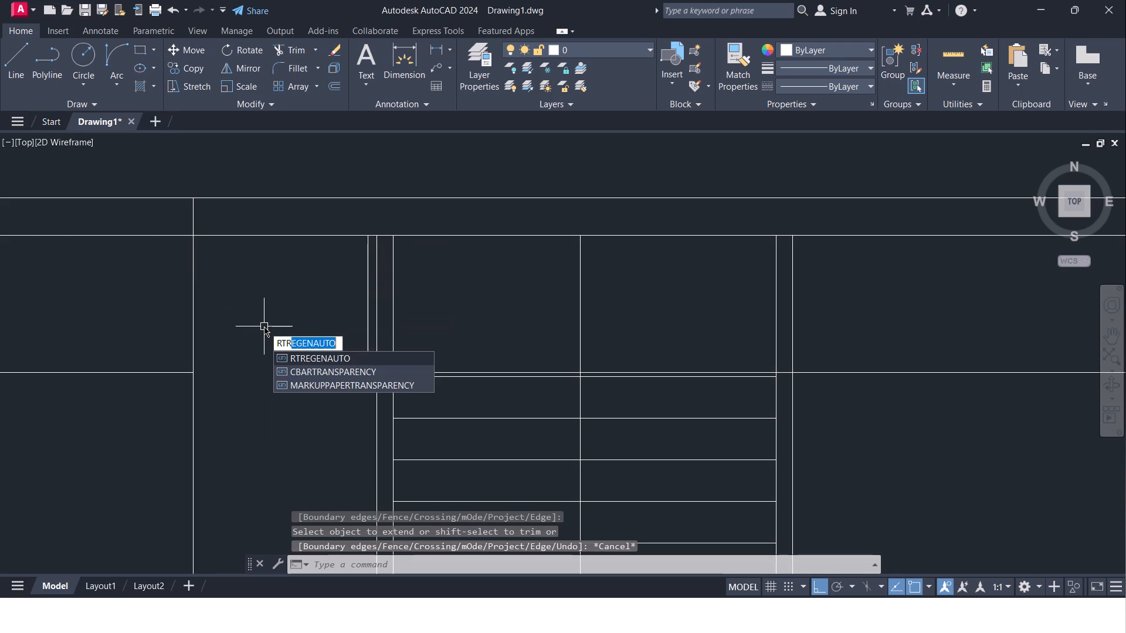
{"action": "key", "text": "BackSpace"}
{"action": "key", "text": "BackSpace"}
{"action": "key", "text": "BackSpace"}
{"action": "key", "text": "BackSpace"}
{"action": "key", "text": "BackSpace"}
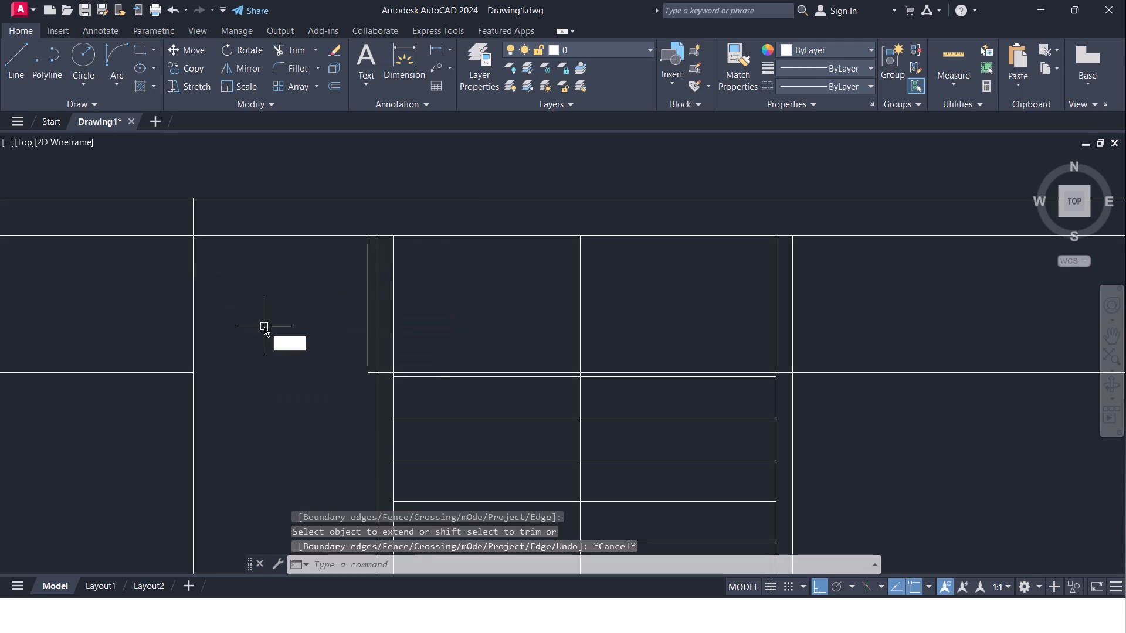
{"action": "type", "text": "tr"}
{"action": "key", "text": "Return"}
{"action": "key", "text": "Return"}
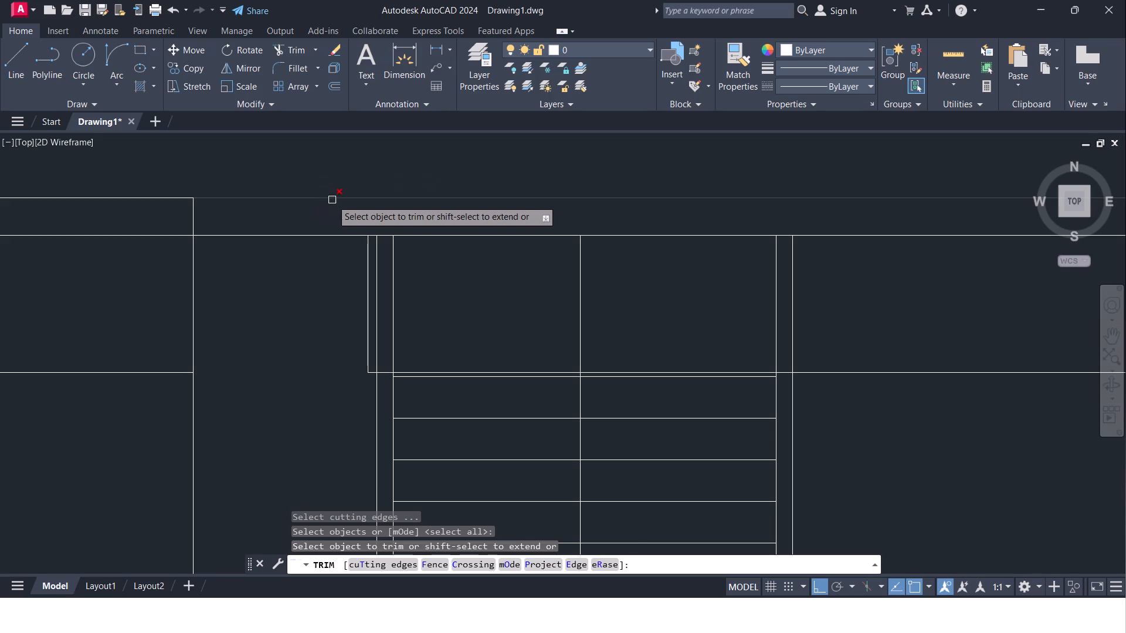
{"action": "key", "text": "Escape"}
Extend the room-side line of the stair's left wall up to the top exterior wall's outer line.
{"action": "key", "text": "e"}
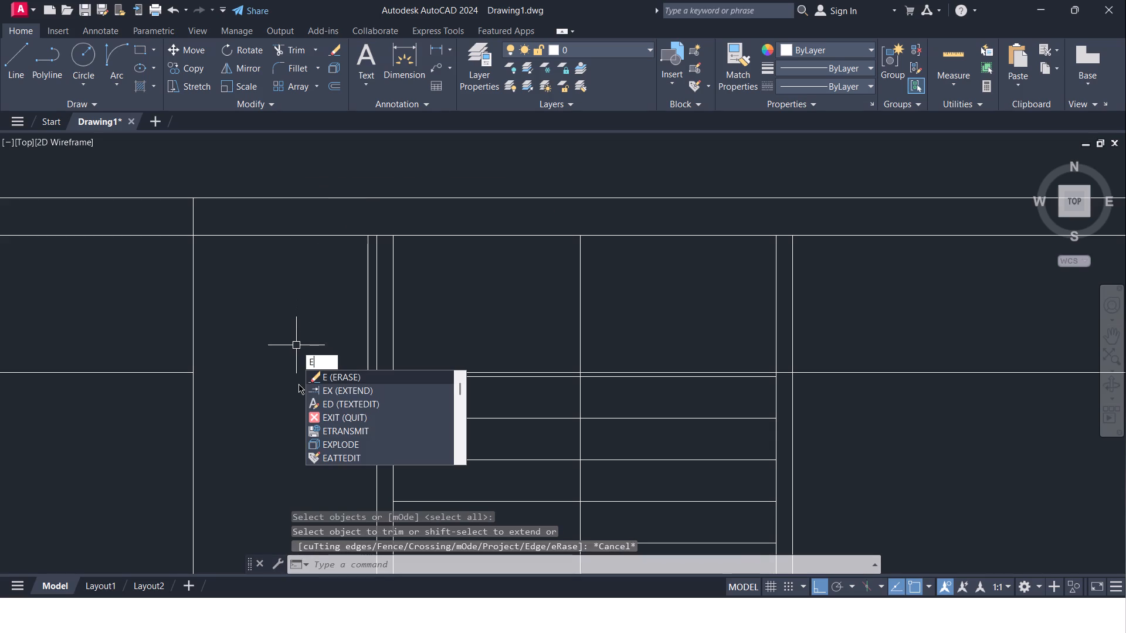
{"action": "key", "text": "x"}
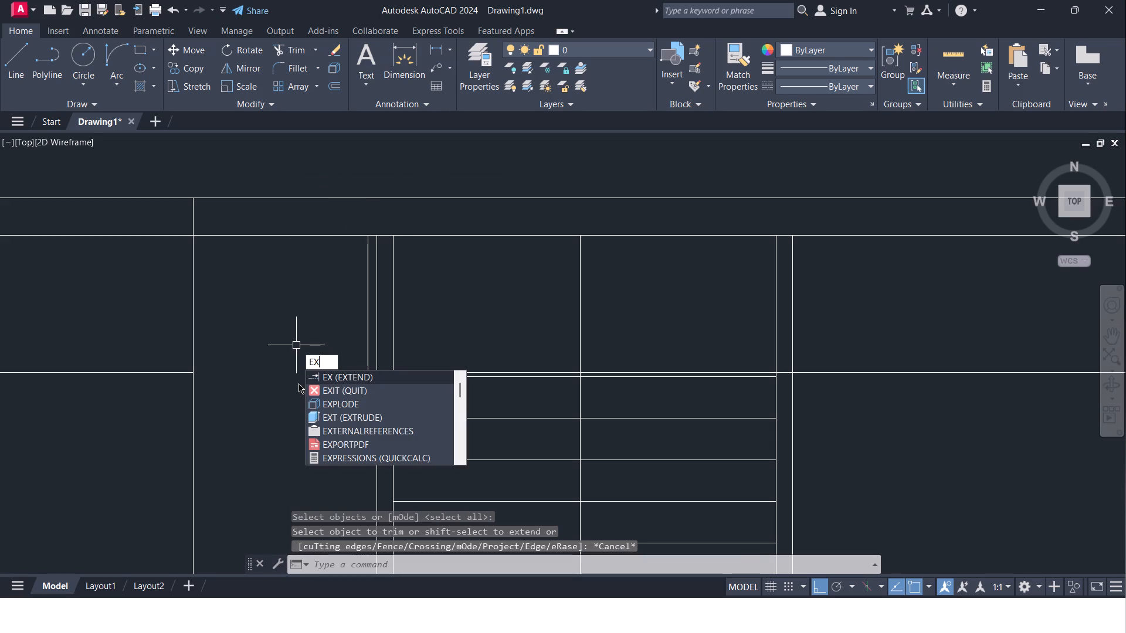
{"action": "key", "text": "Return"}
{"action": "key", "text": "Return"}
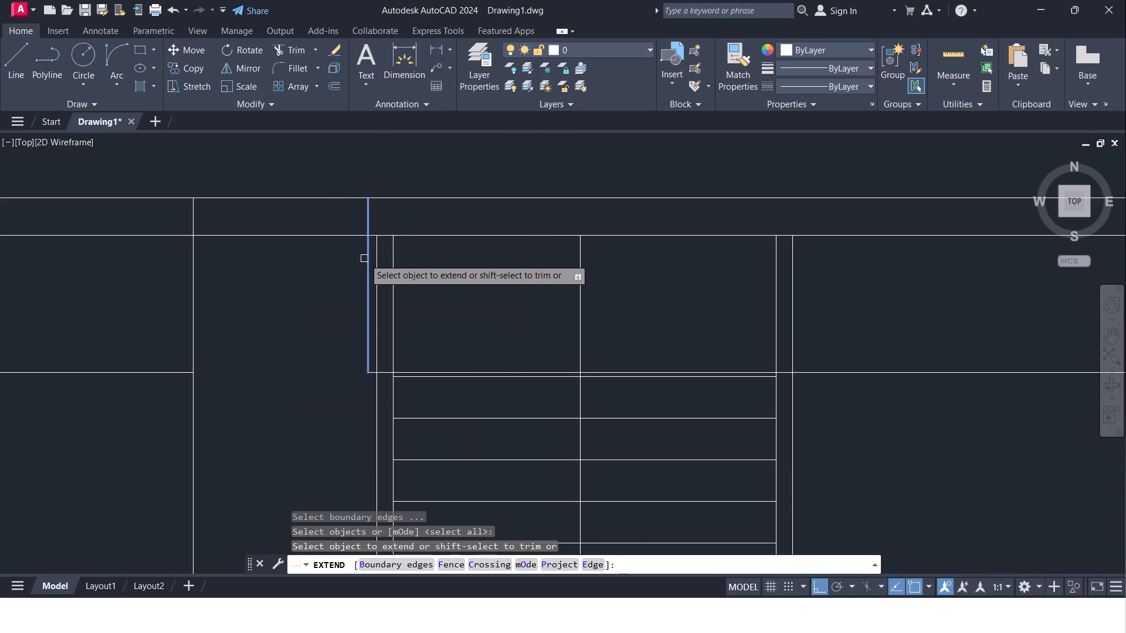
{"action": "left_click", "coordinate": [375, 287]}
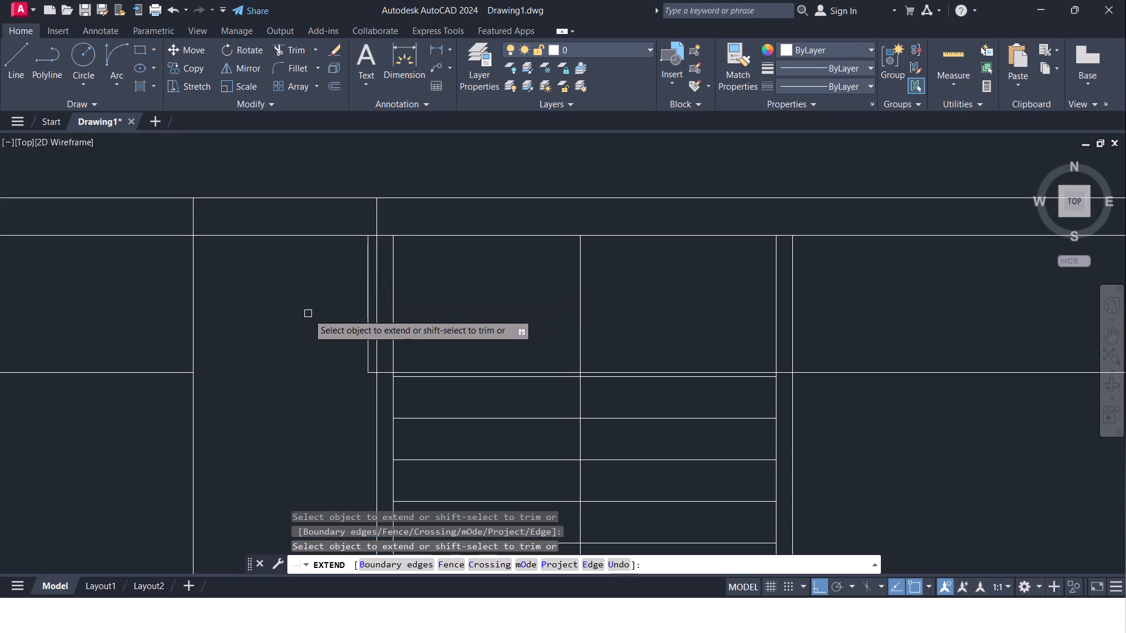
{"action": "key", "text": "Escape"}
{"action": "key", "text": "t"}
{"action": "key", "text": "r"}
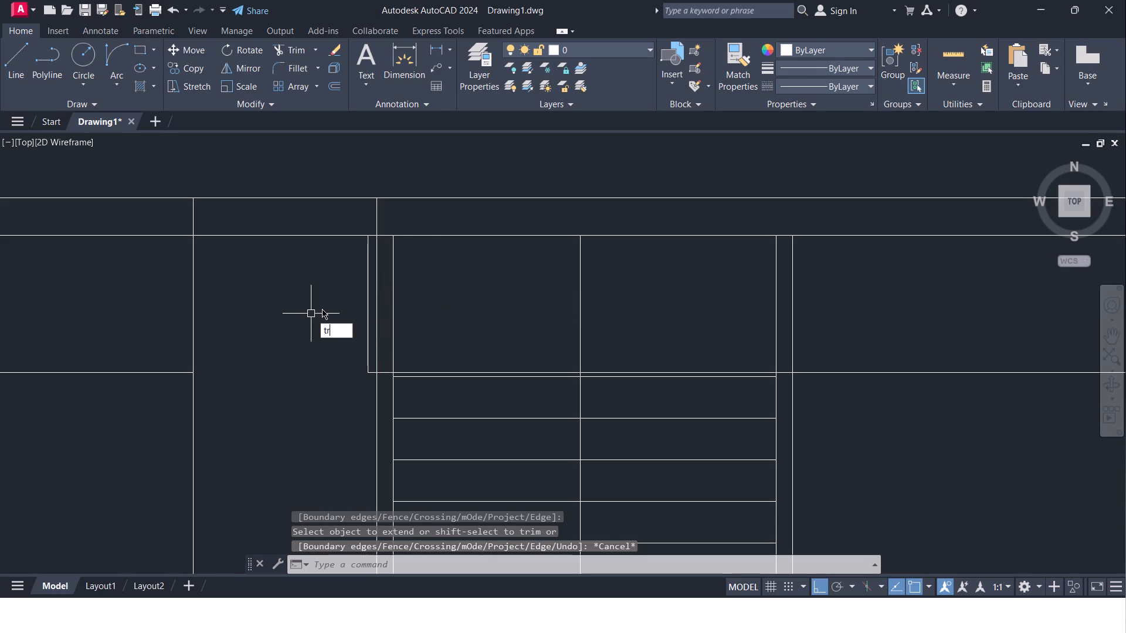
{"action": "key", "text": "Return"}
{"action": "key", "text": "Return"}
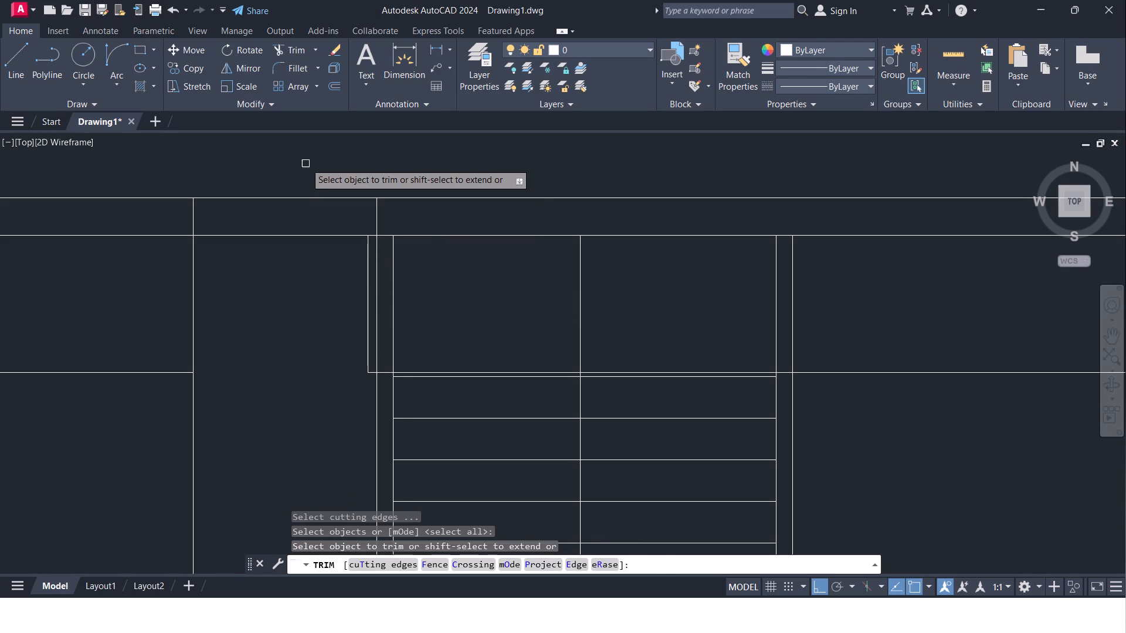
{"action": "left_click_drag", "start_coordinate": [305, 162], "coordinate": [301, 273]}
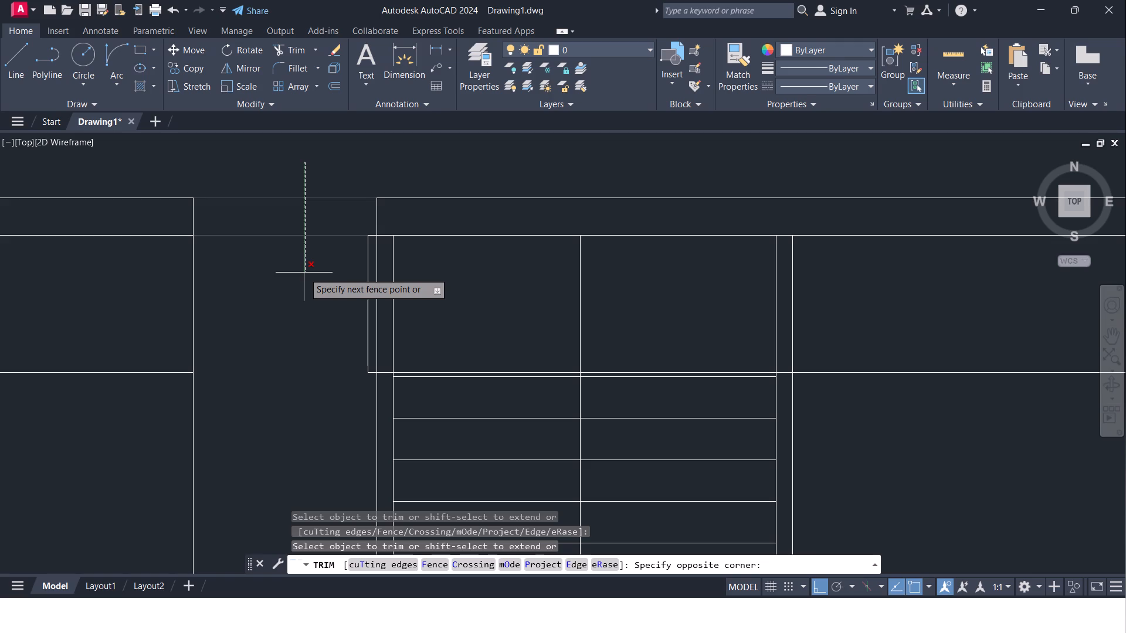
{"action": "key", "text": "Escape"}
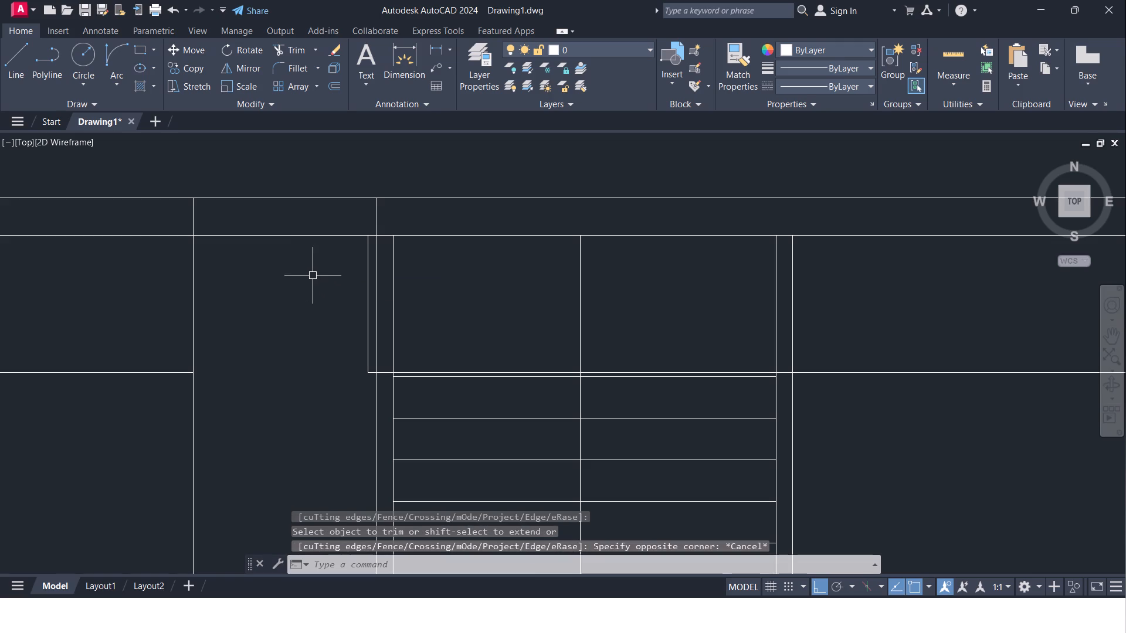
Extend the 2" offset line beside the stair's left wall up to the top exterior wall's outer line.
{"action": "type", "text": "ex"}
{"action": "key", "text": "Return"}
{"action": "key", "text": "Return"}
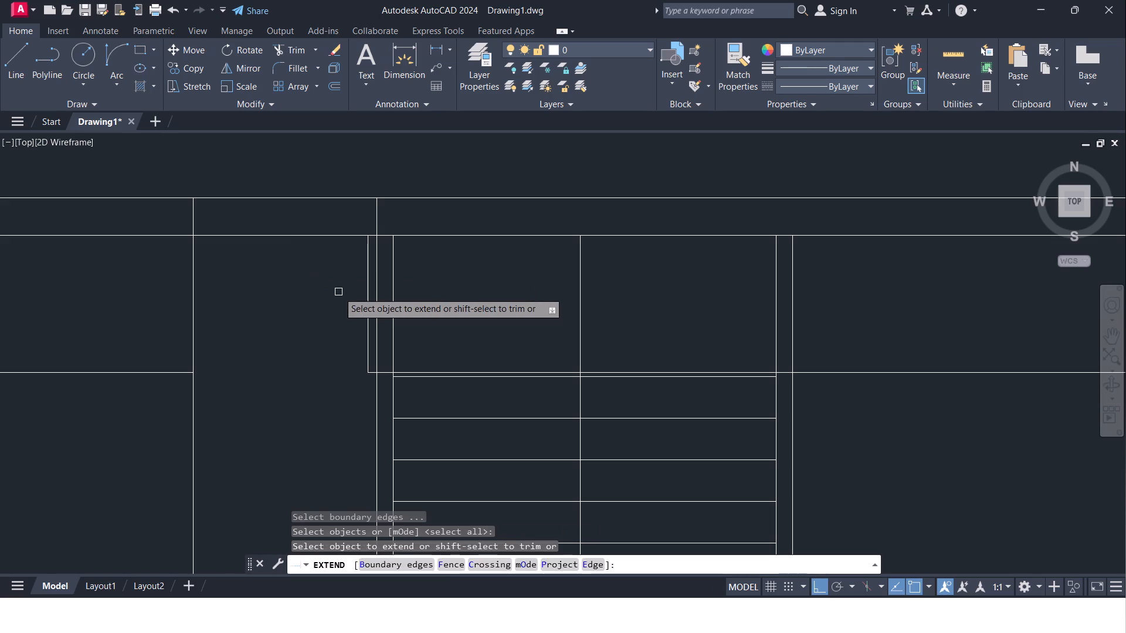
{"action": "left_click", "coordinate": [368, 280]}
{"action": "key", "text": "Escape"}
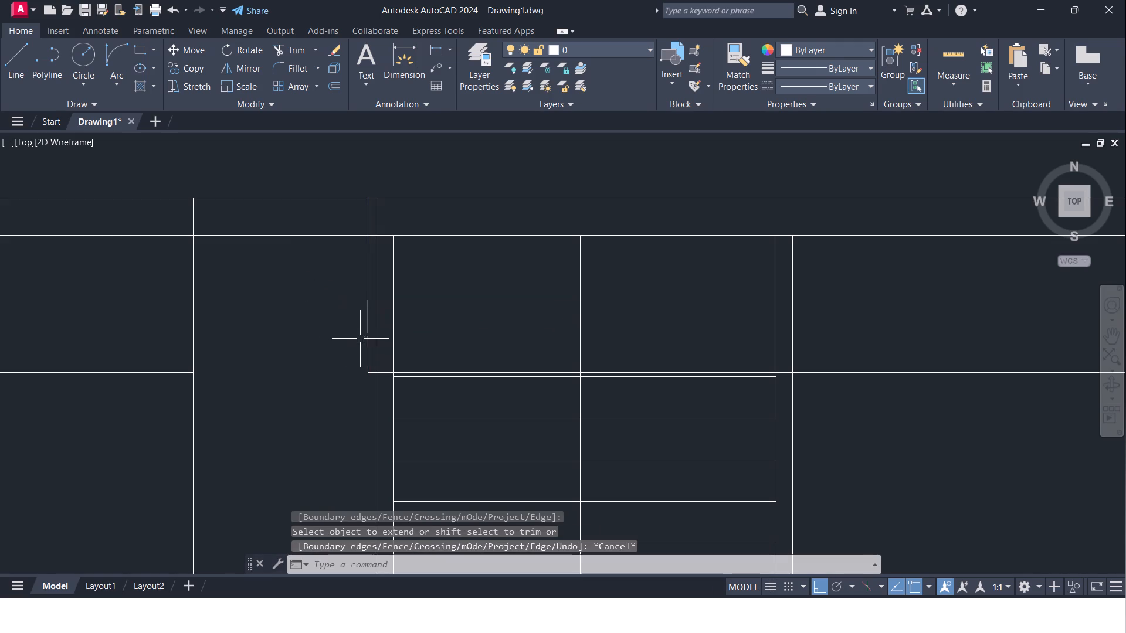
Trim the stair wall line inside the top exterior wall's thickness and both exterior wall lines across the new doorway.
{"action": "type", "text": "tr"}
{"action": "key", "text": "Return"}
{"action": "key", "text": "Return"}
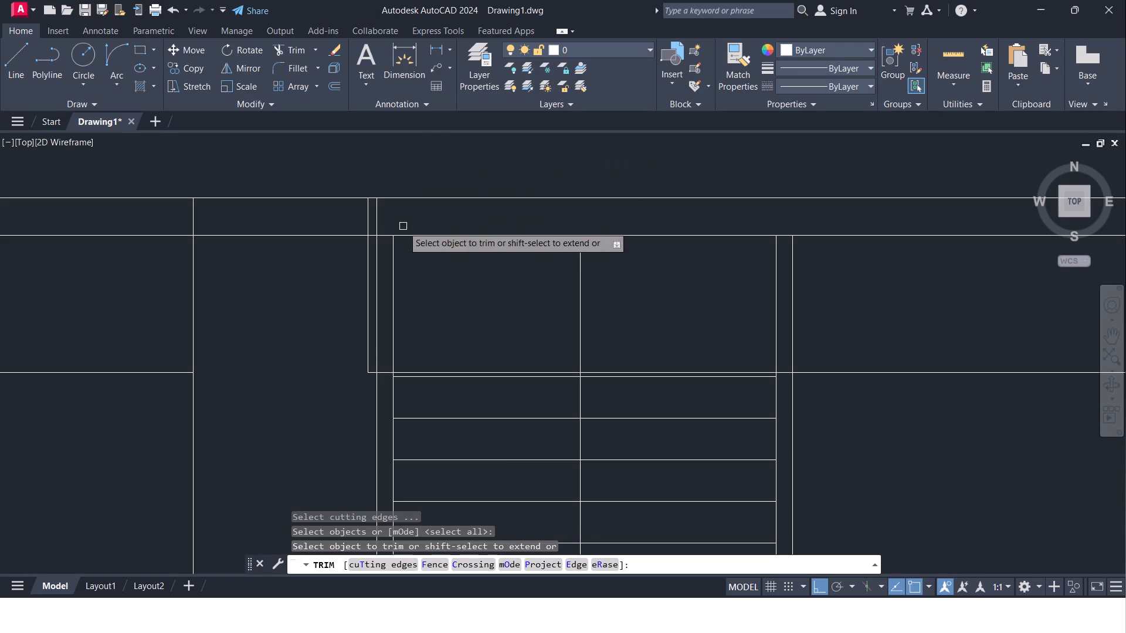
{"action": "left_click", "coordinate": [379, 220]}
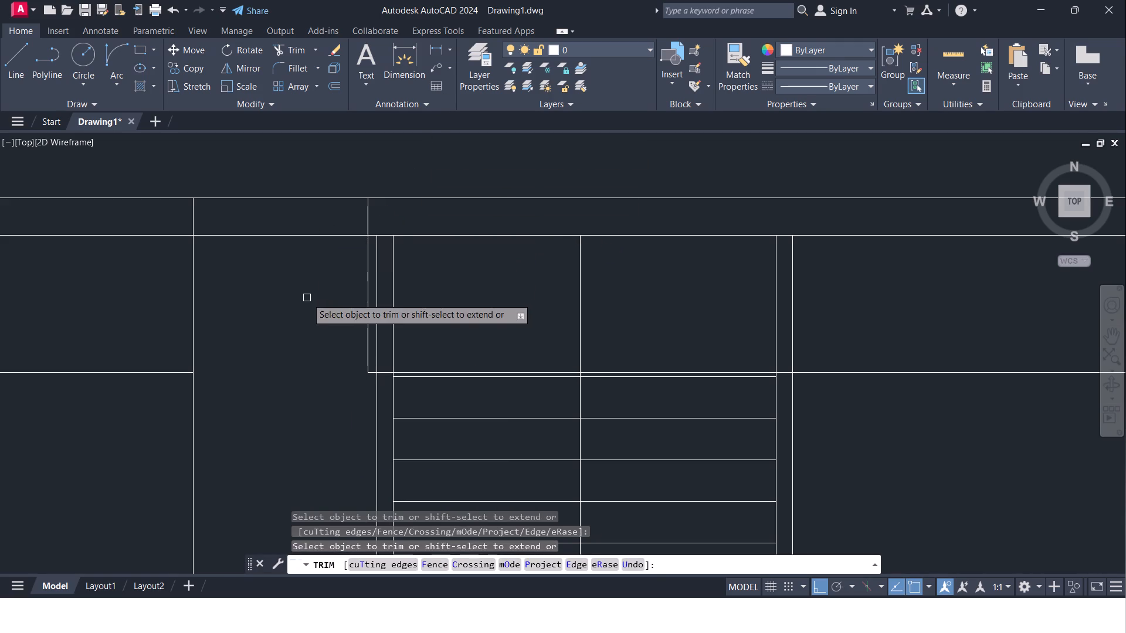
{"action": "left_click_drag", "start_coordinate": [278, 159], "coordinate": [280, 297]}
{"action": "left_click", "coordinate": [281, 300]}
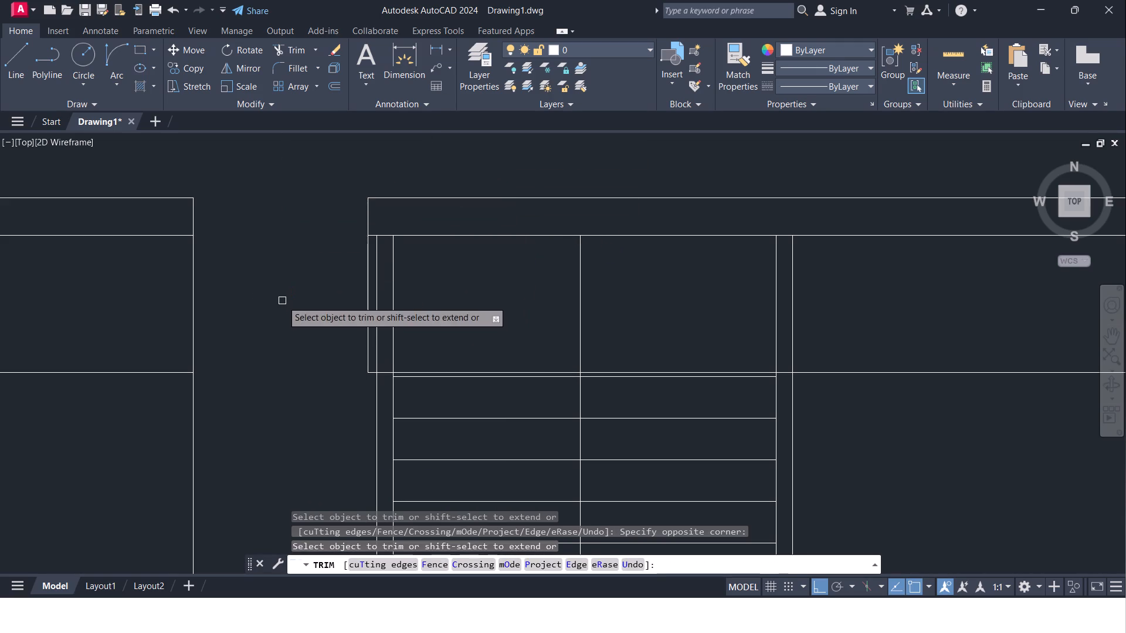
Trim the stair wall's room-side line below the horizontal guide, and the guide on both sides of the stair's left wall.
{"action": "middle_click_drag", "start_coordinate": [298, 320], "coordinate": [278, 189]}
{"action": "scroll", "coordinate": [293, 288], "scroll_direction": "down", "scroll_amount": 1}
{"action": "left_click", "coordinate": [327, 261]}
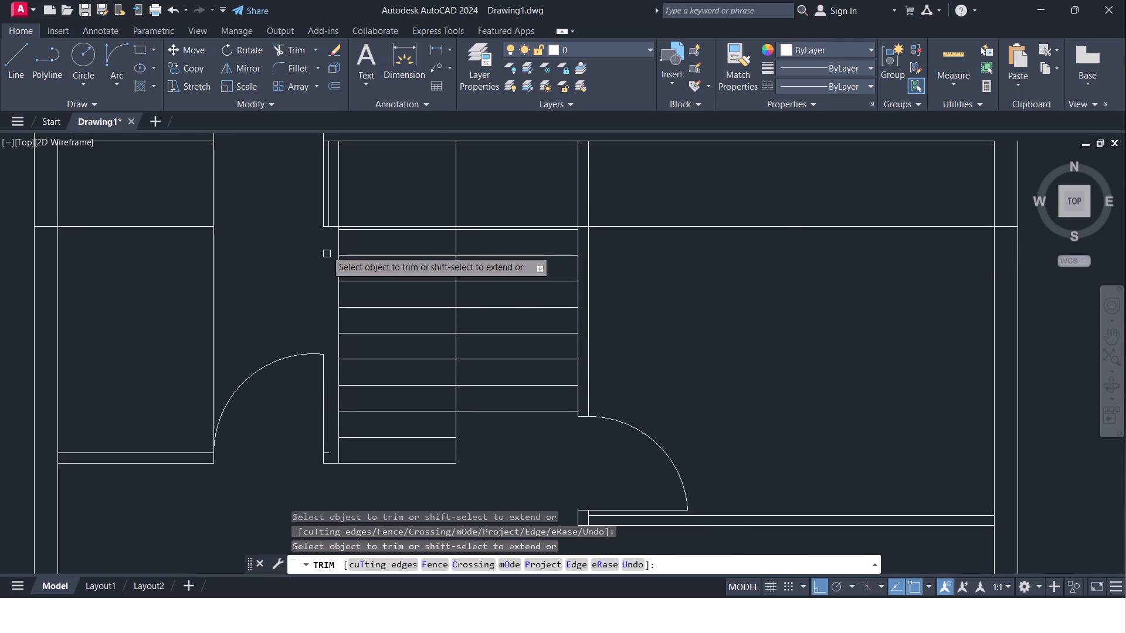
{"action": "middle_click_drag", "start_coordinate": [320, 237], "coordinate": [310, 297]}
{"action": "scroll", "coordinate": [310, 297], "scroll_direction": "up", "scroll_amount": 3}
{"action": "left_click", "coordinate": [321, 264]}
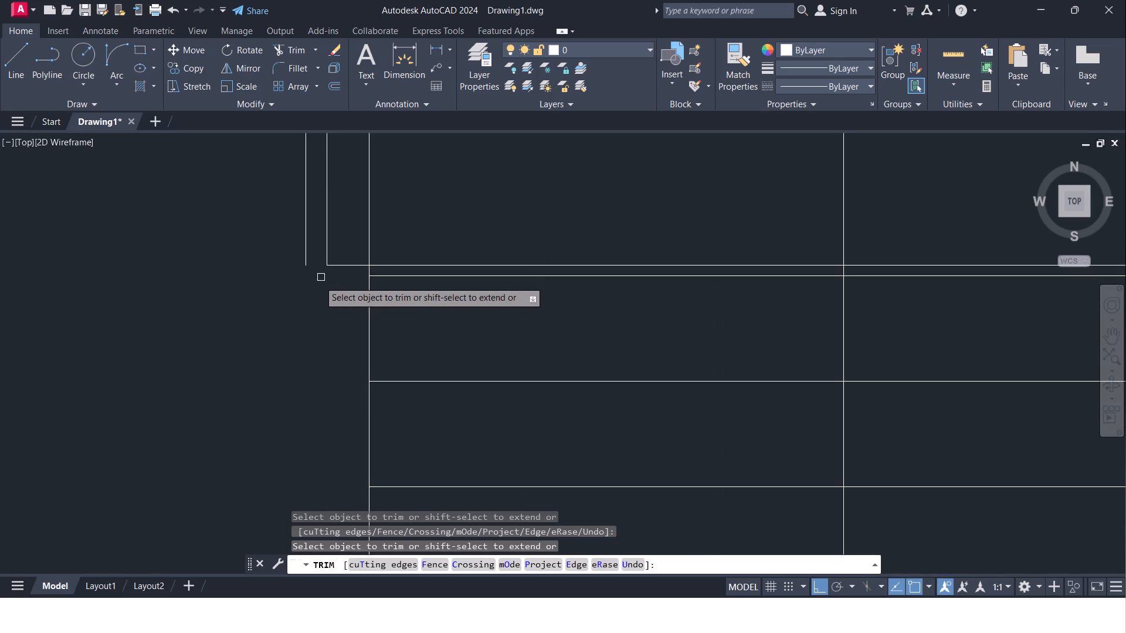
{"action": "scroll", "coordinate": [314, 298], "scroll_direction": "down", "scroll_amount": 3}
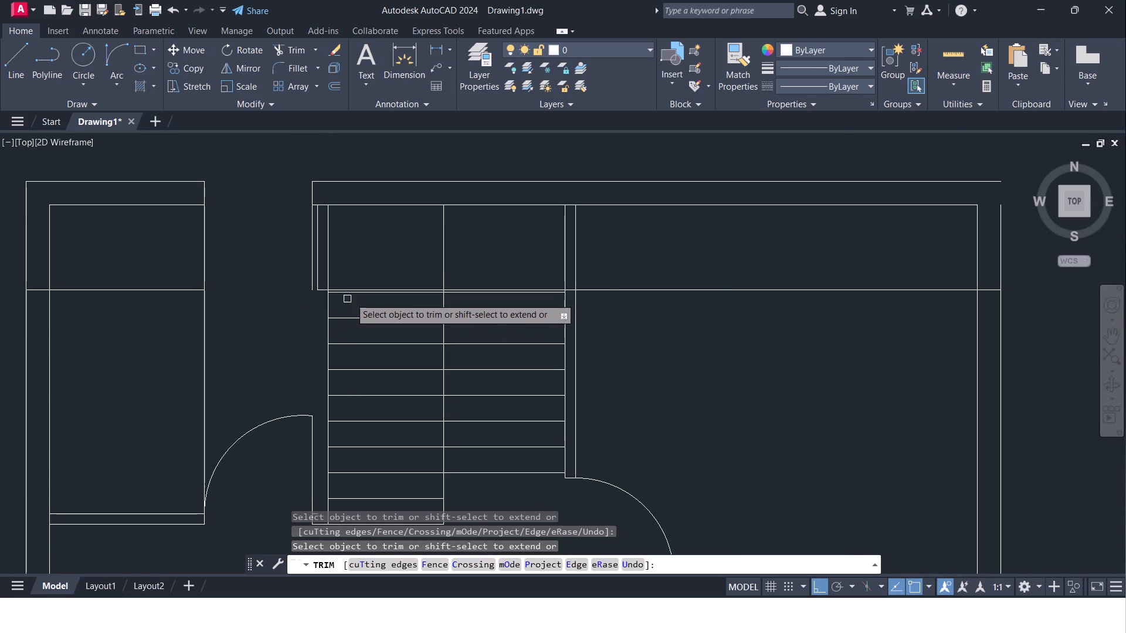
{"action": "left_click", "coordinate": [370, 287]}
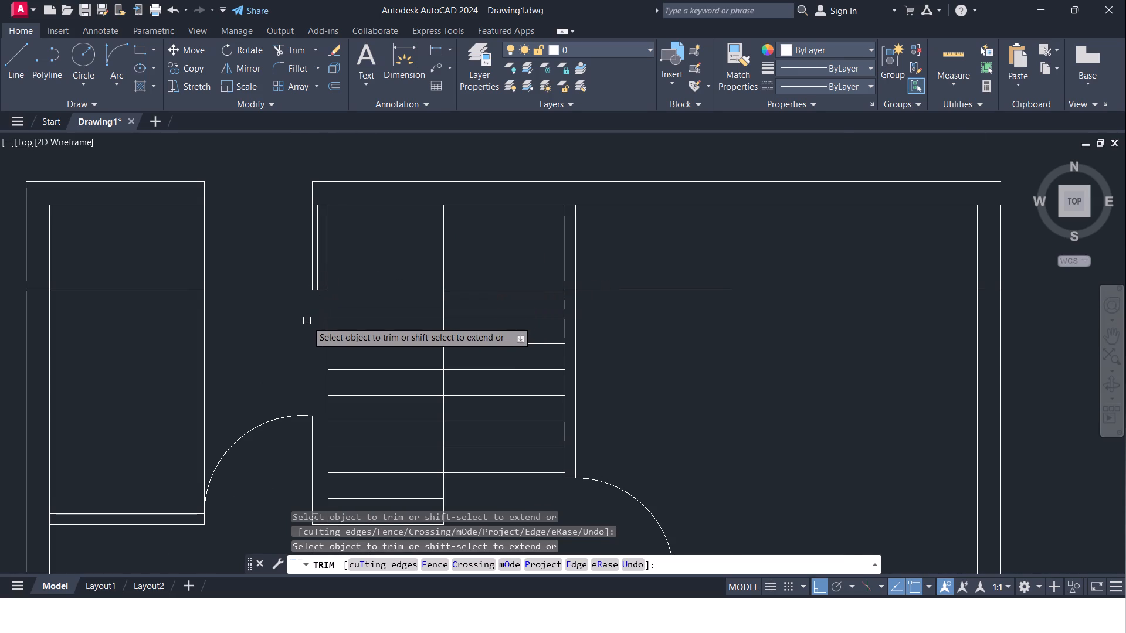
{"action": "middle_click_drag", "start_coordinate": [307, 321], "coordinate": [307, 331]}
{"action": "scroll", "coordinate": [313, 322], "scroll_direction": "up", "scroll_amount": 2}
{"action": "middle_click_drag", "start_coordinate": [314, 319], "coordinate": [316, 302]}
{"action": "key", "text": "Escape"}
Erase the short leftover guide piece between the two lines of the stair's left wall.
{"action": "left_click", "coordinate": [338, 252]}
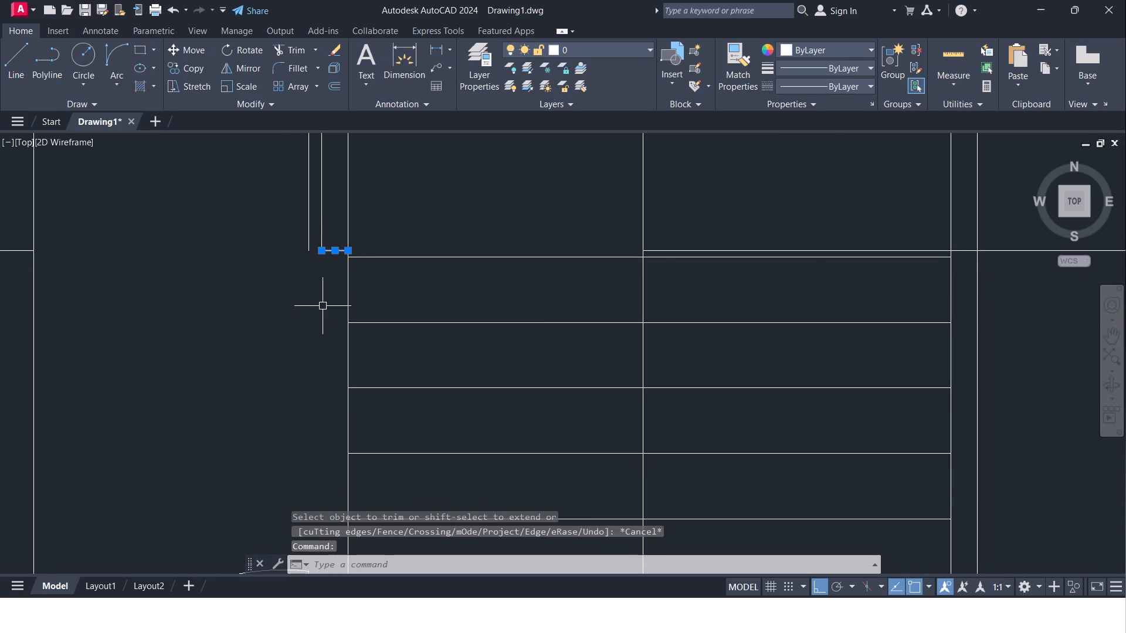
{"action": "key", "text": "Delete"}
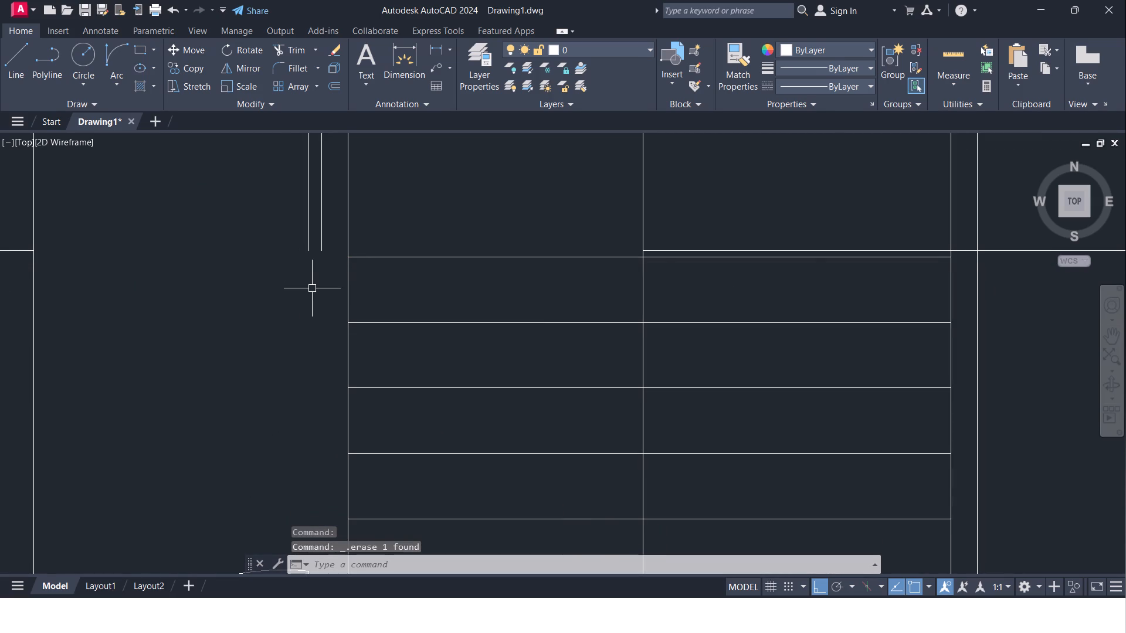
Extend the room-side line of the stair's left wall back down to the wall end at the lower doorway.
{"action": "key", "text": "Escape"}
{"action": "key", "text": "e"}
{"action": "key", "text": "x"}
{"action": "key", "text": "Return"}
{"action": "key", "text": "Return"}
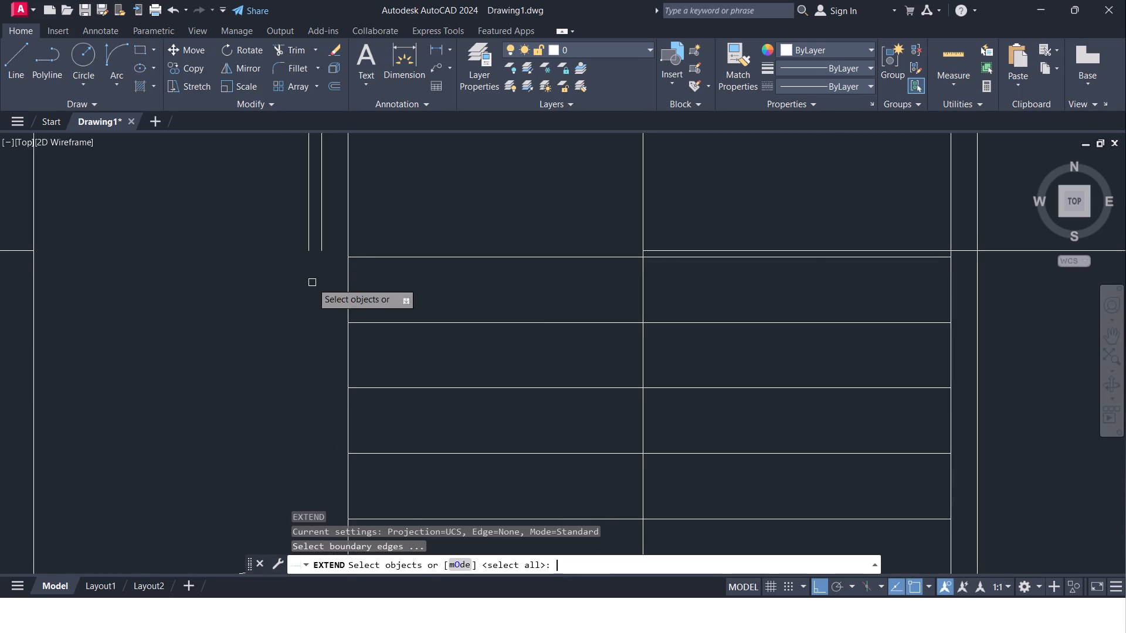
{"action": "double_click", "coordinate": [321, 241]}
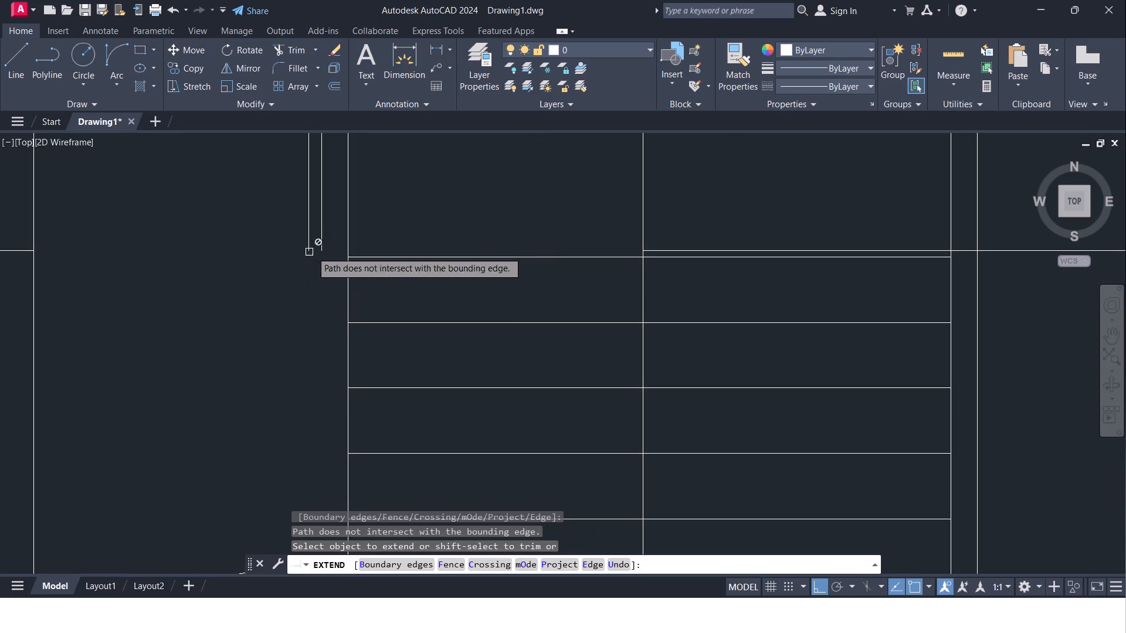
{"action": "scroll", "coordinate": [320, 247], "scroll_direction": "down", "scroll_amount": 3}
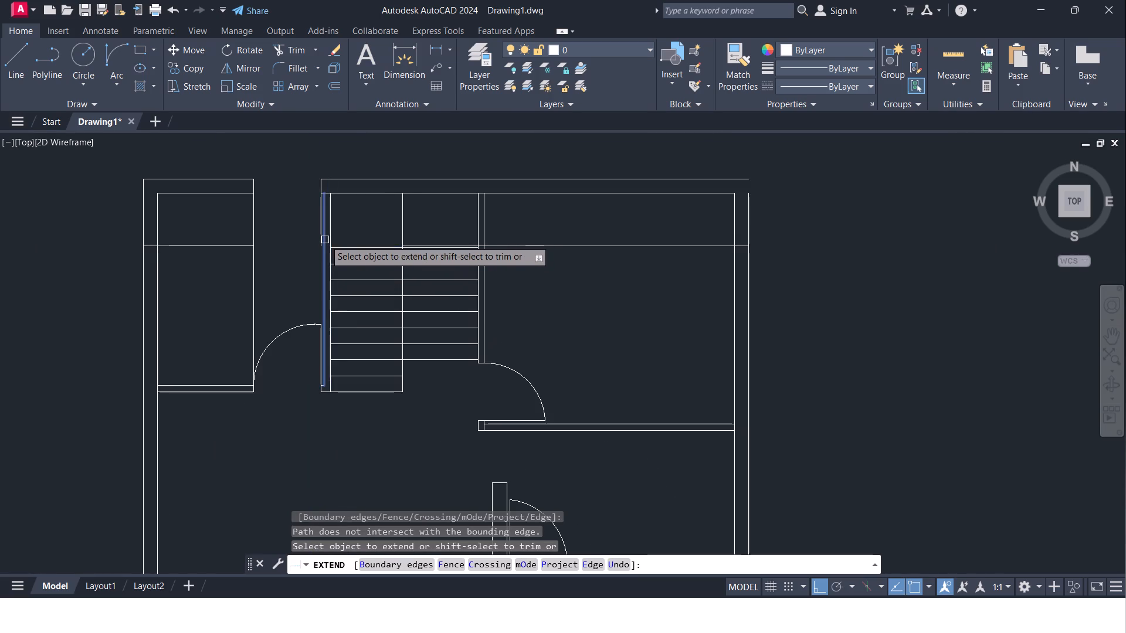
{"action": "left_click", "coordinate": [325, 240]}
{"action": "key", "text": "Escape"}
Erase the remaining horizontal guide pieces in both upper rooms and the left offset vertical in the top-left room.
{"action": "scroll", "coordinate": [296, 260], "scroll_direction": "up", "scroll_amount": 1}
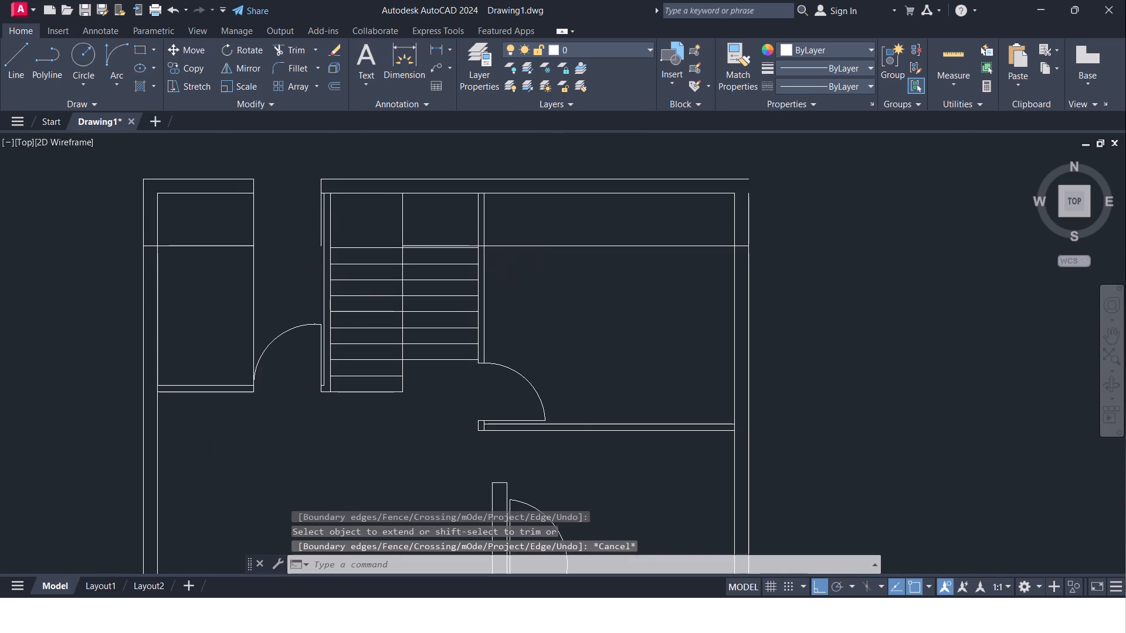
{"action": "left_click", "coordinate": [700, 240]}
{"action": "key", "text": "Delete"}
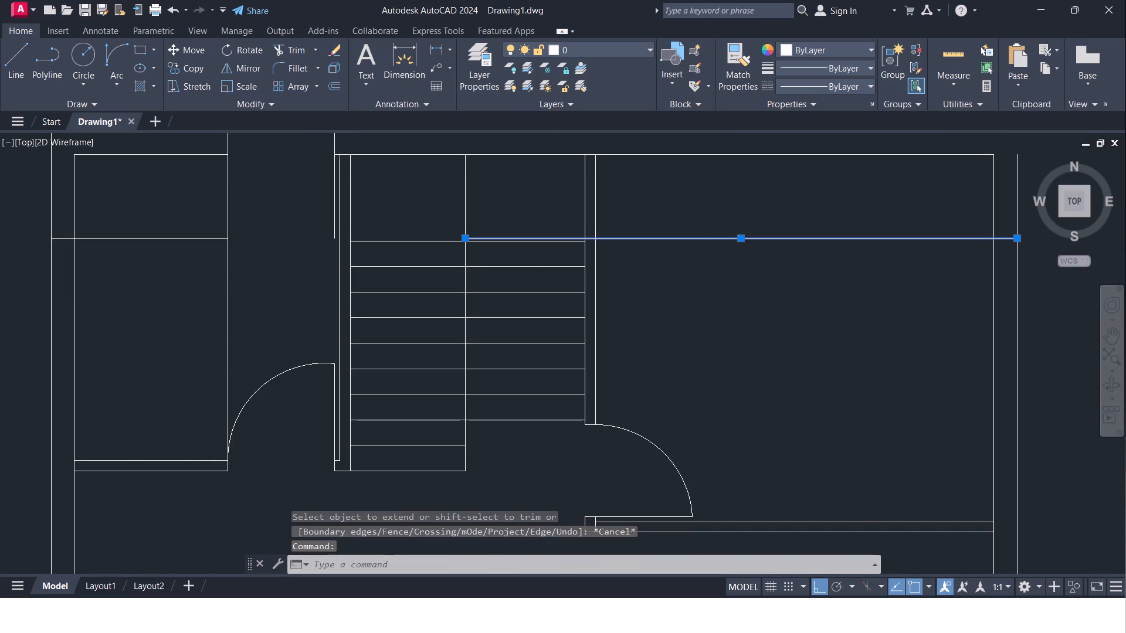
{"action": "left_click", "coordinate": [226, 347]}
{"action": "left_click", "coordinate": [175, 241]}
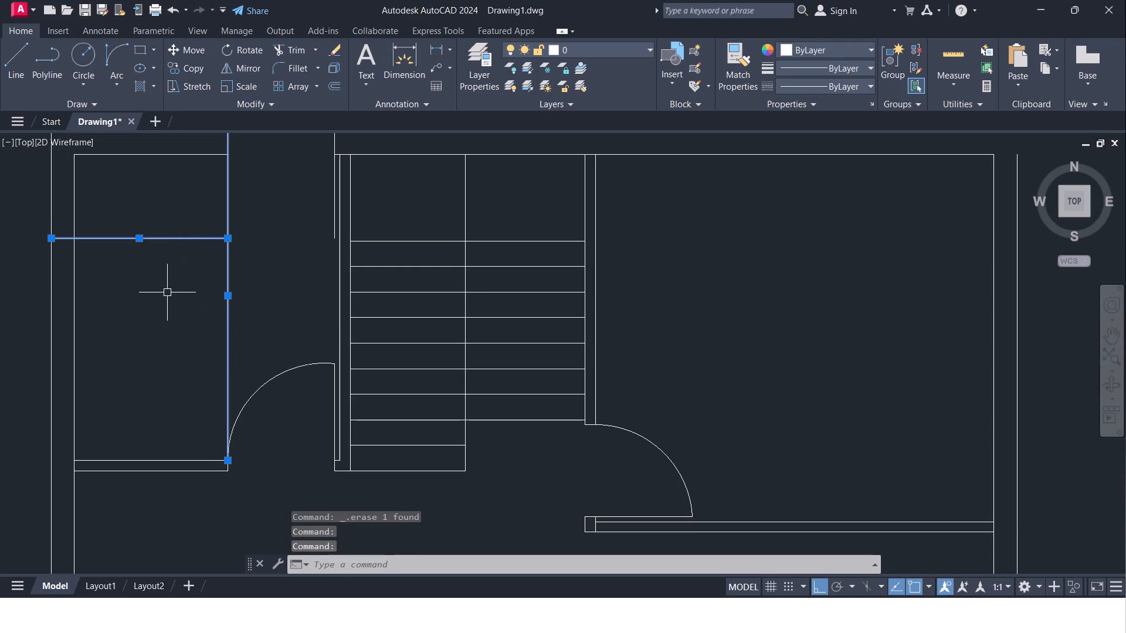
{"action": "key", "text": "Delete"}
Draw a line closing the top exterior wall's left end at the doorway, from its outer line to its inner line.
{"action": "middle_click_drag", "start_coordinate": [256, 280], "coordinate": [245, 352]}
{"action": "middle_click_drag", "start_coordinate": [223, 284], "coordinate": [223, 305]}
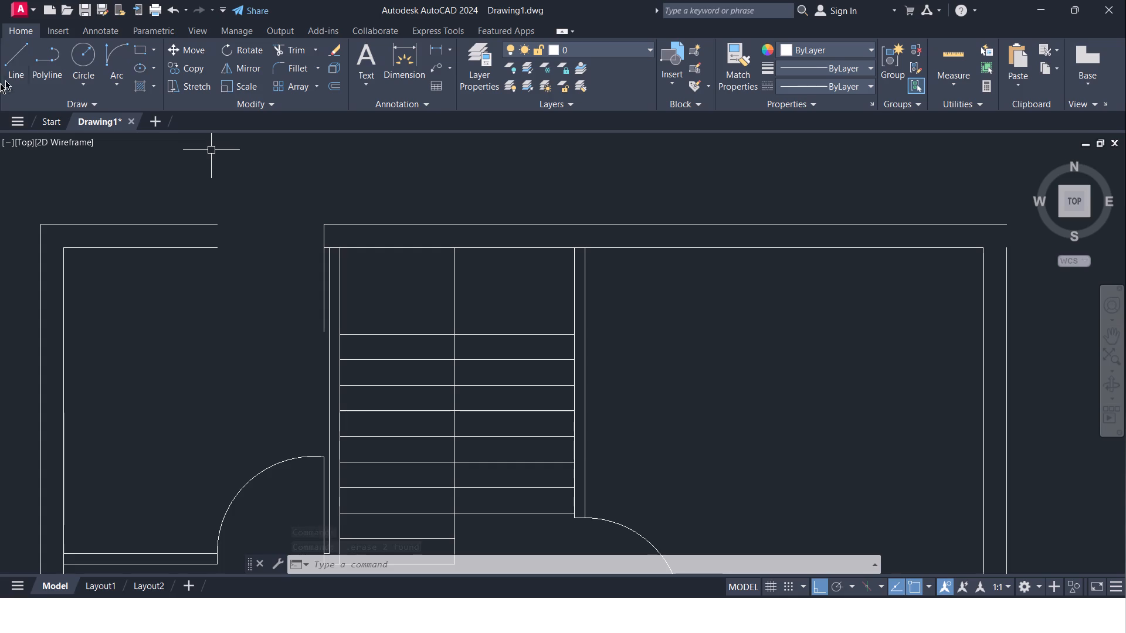
{"action": "left_click", "coordinate": [21, 69]}
{"action": "left_click", "coordinate": [216, 223]}
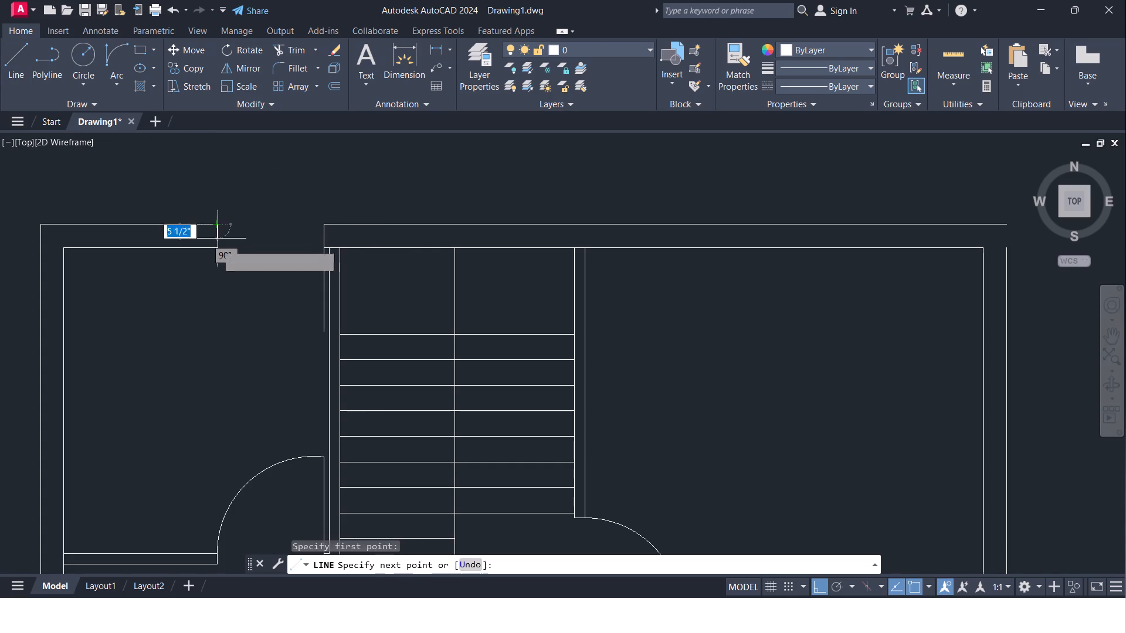
{"action": "left_click", "coordinate": [214, 249]}
{"action": "key", "text": "Escape"}
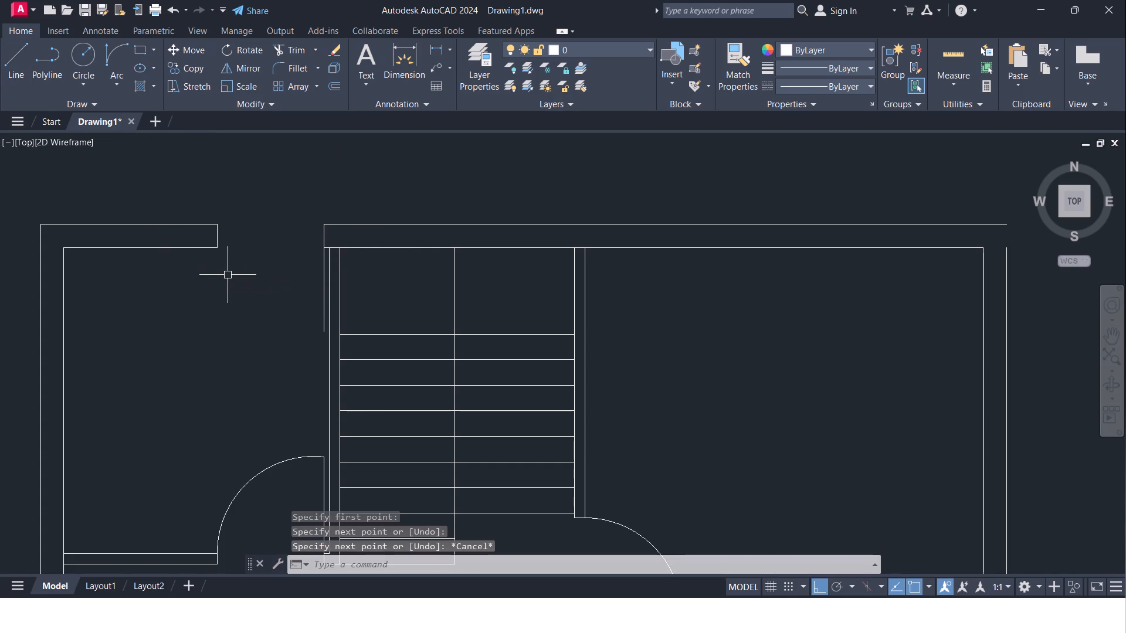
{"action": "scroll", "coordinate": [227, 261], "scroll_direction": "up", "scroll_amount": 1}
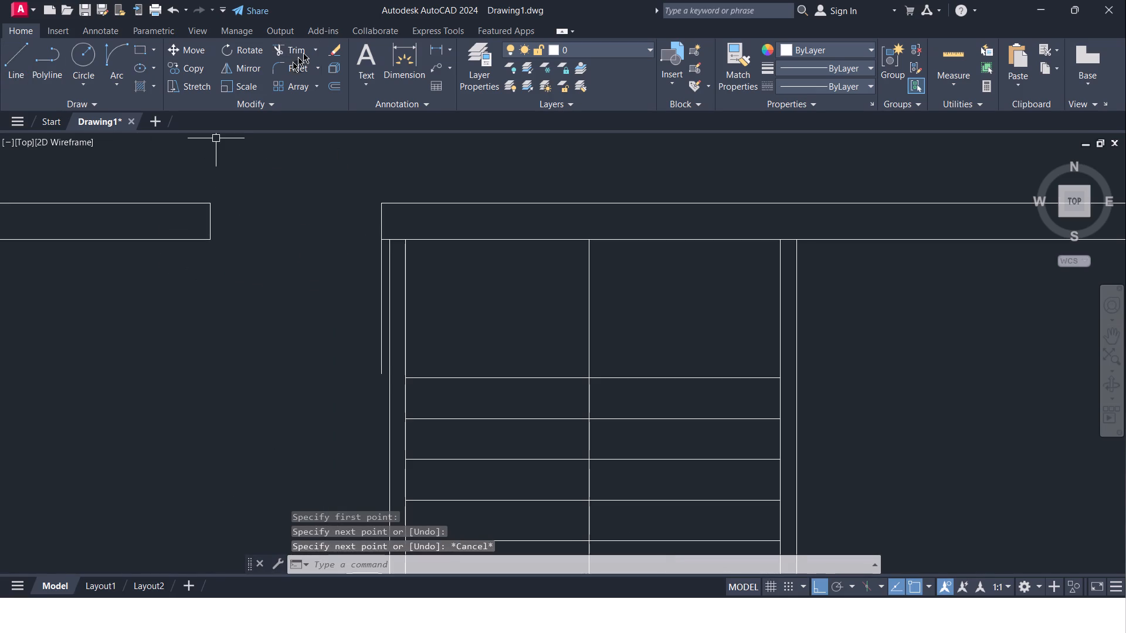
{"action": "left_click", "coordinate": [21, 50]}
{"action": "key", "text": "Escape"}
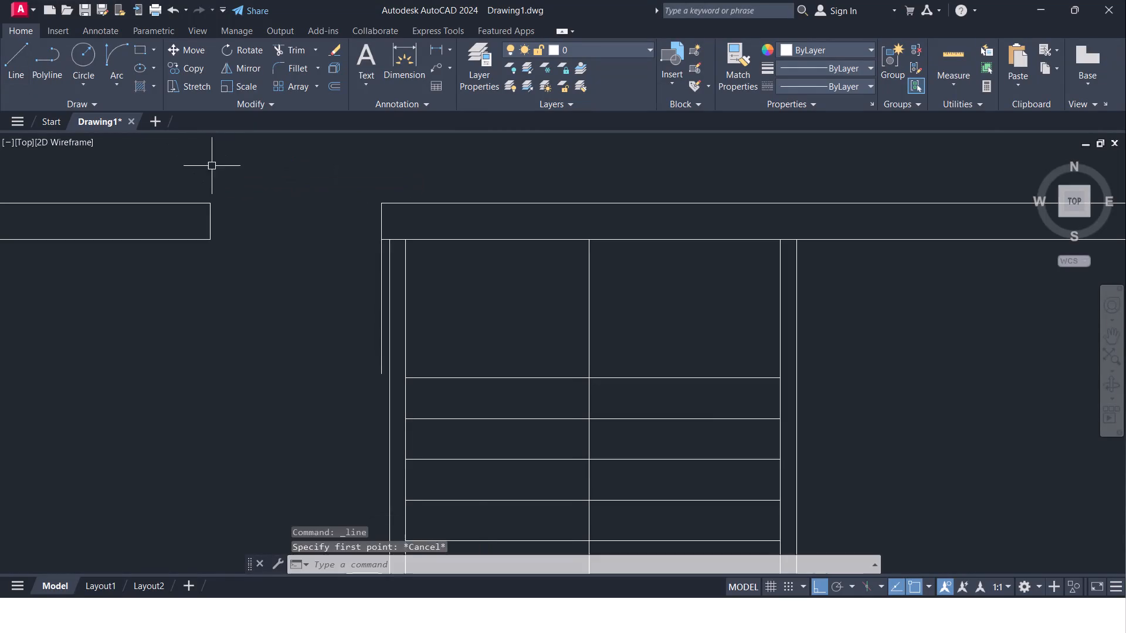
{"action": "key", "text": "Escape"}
Draw a Start, End, Direction door-swing arc from the left jamb's inner corner to the door leaf's lower end, starting downward.
{"action": "left_click", "coordinate": [116, 59]}
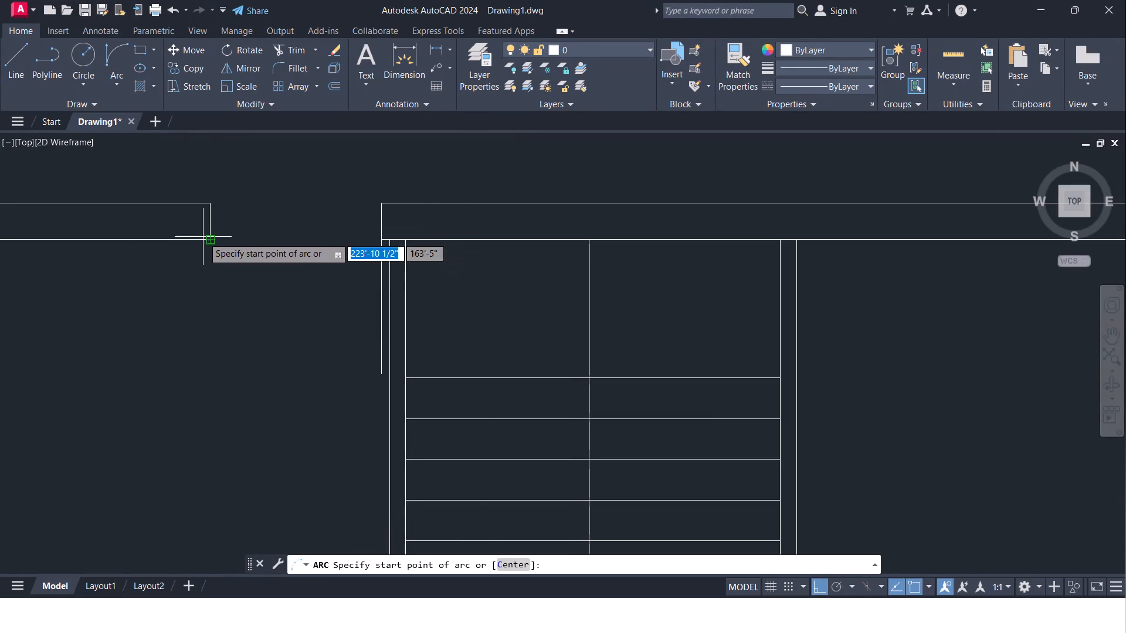
{"action": "left_click", "coordinate": [208, 241]}
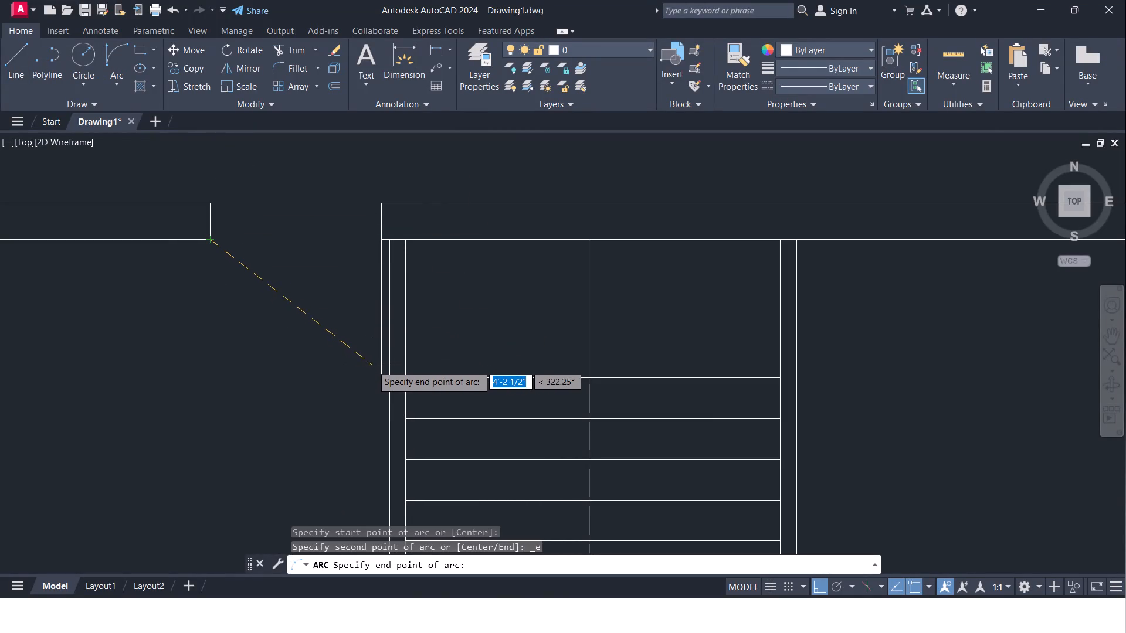
{"action": "left_click", "coordinate": [382, 375]}
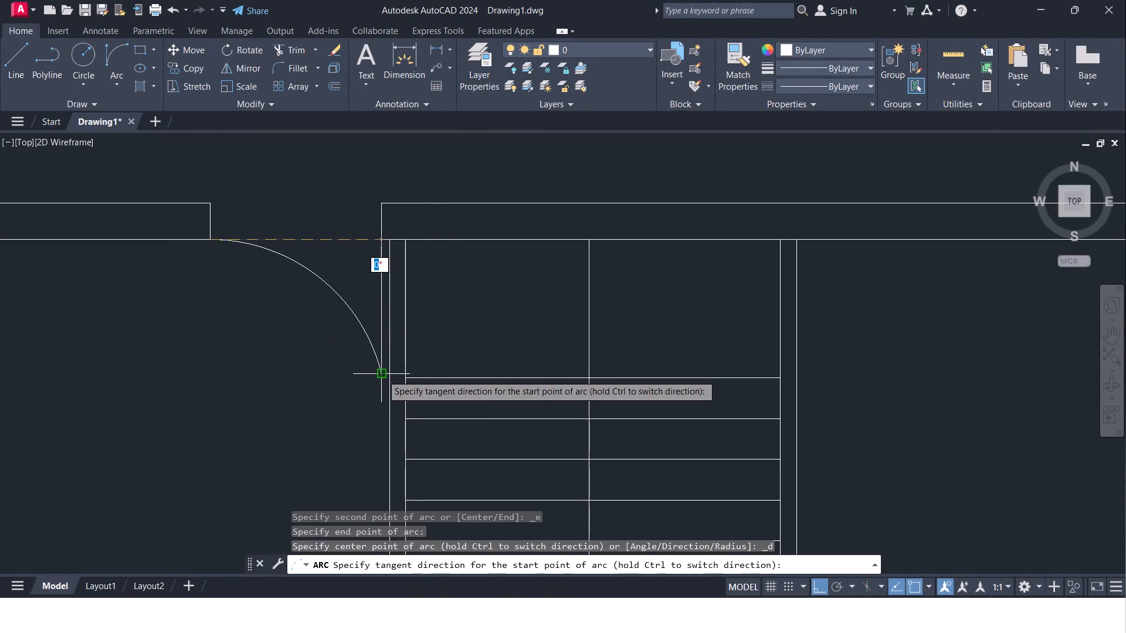
{"action": "left_click", "coordinate": [290, 381]}
{"action": "scroll", "coordinate": [299, 369], "scroll_direction": "down", "scroll_amount": 1}
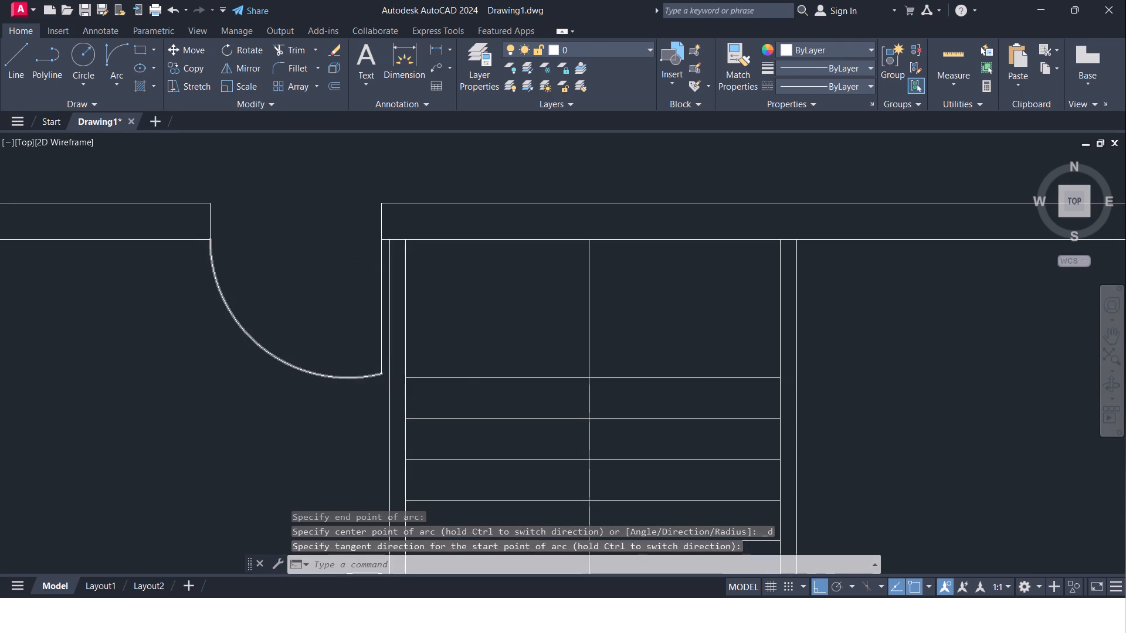
Stretch the upper line of the short wall stub on the left exterior wall about 4 inches farther into the room.
{"action": "scroll", "coordinate": [299, 369], "scroll_direction": "down", "scroll_amount": 1}
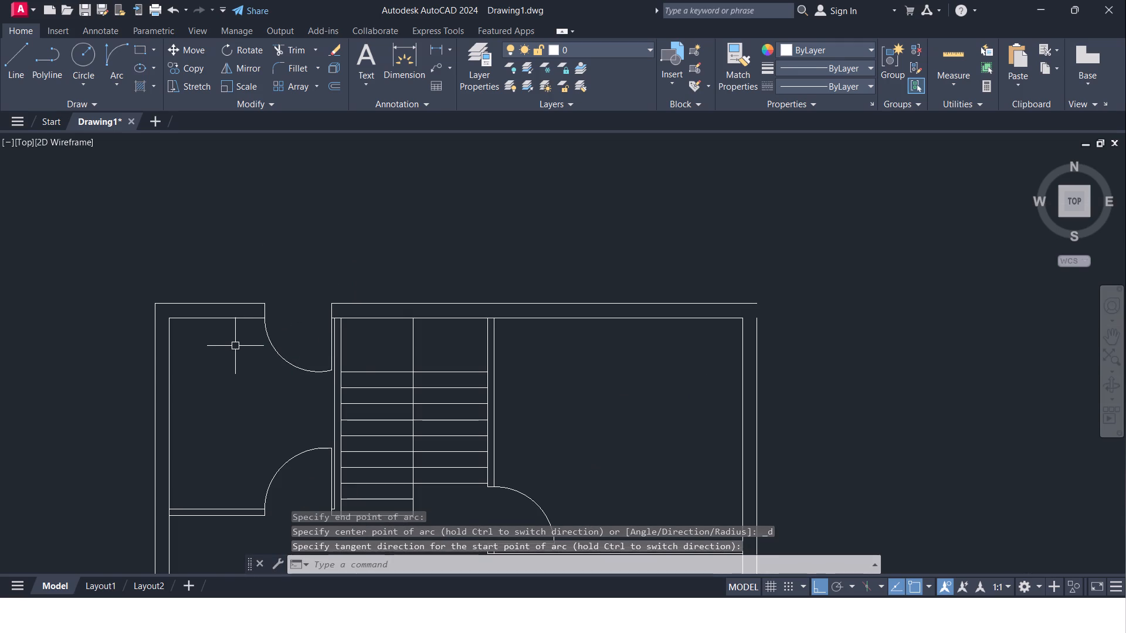
{"action": "middle_click_drag", "start_coordinate": [235, 346], "coordinate": [292, 342]}
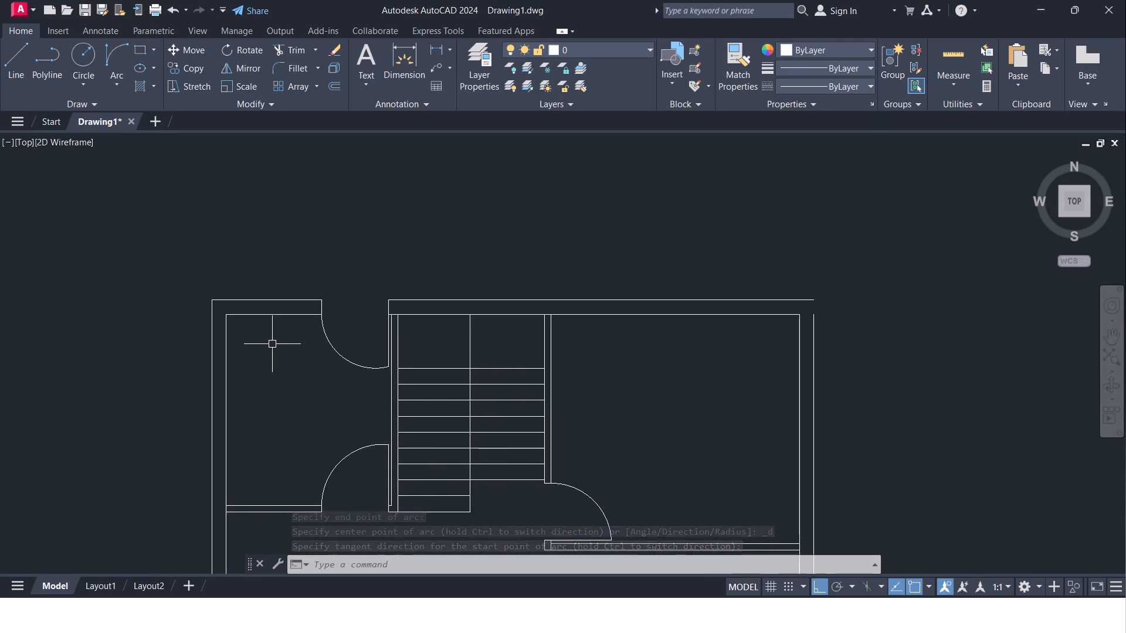
{"action": "scroll", "coordinate": [272, 344], "scroll_direction": "up", "scroll_amount": 1}
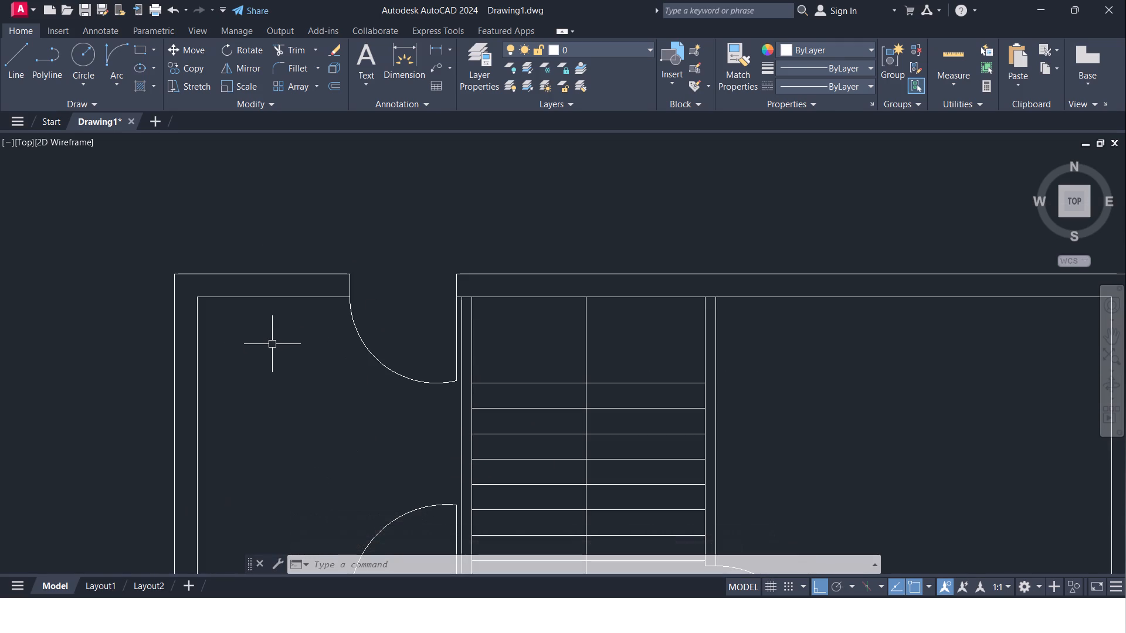
{"action": "middle_click_drag", "start_coordinate": [272, 344], "coordinate": [275, 268]}
{"action": "scroll", "coordinate": [273, 268], "scroll_direction": "down", "scroll_amount": 1}
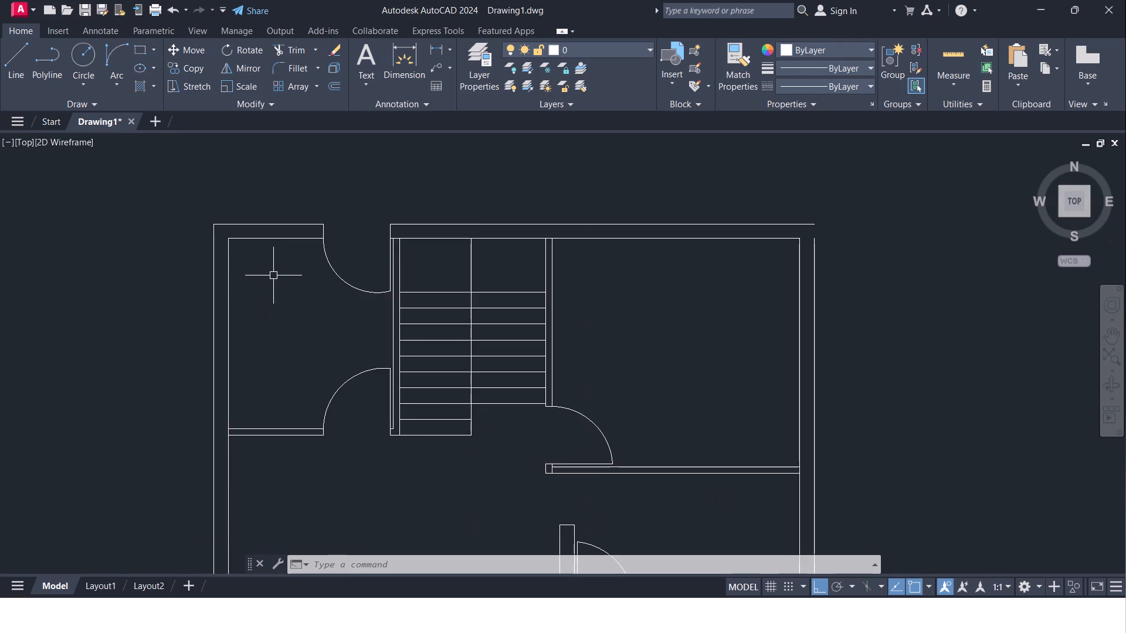
{"action": "scroll", "coordinate": [273, 277], "scroll_direction": "down", "scroll_amount": 1}
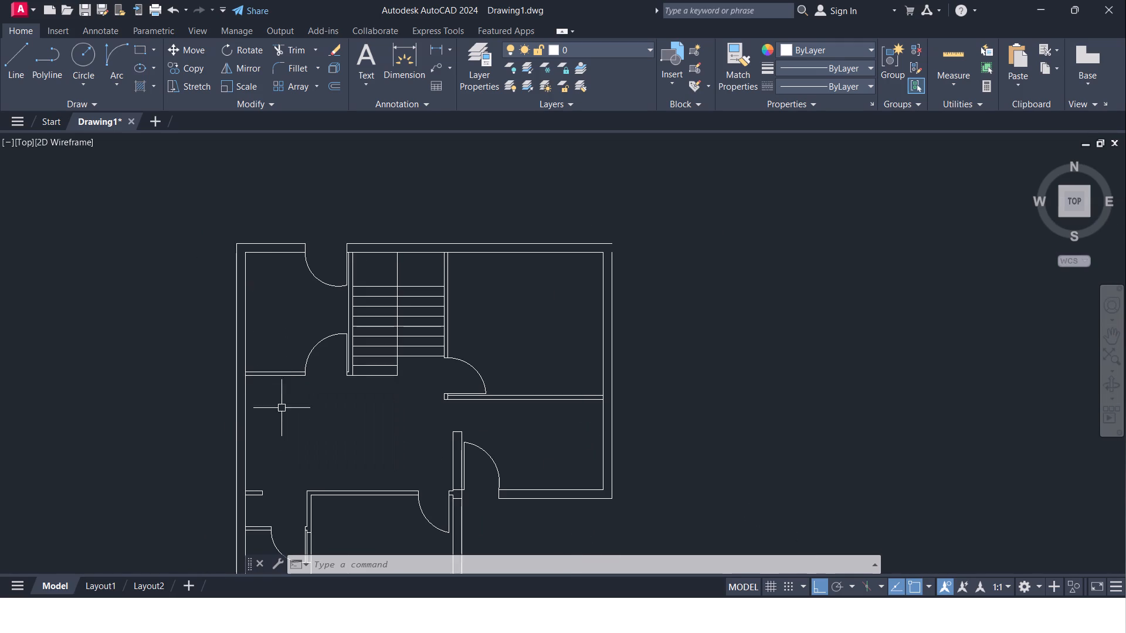
{"action": "middle_click_drag", "start_coordinate": [259, 497], "coordinate": [291, 401]}
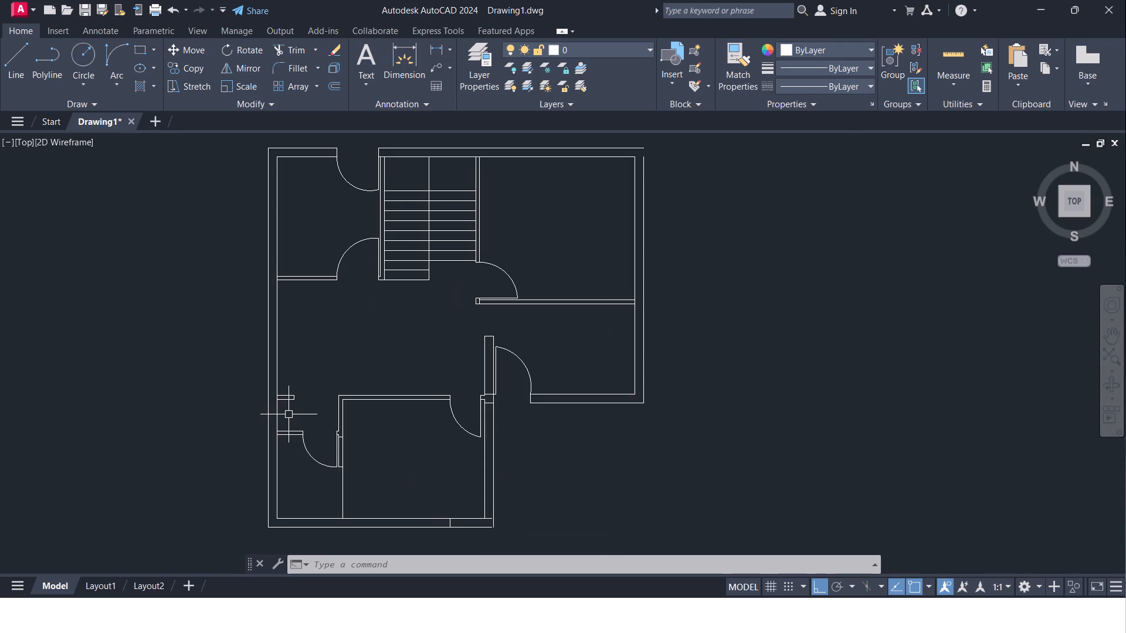
{"action": "scroll", "coordinate": [289, 414], "scroll_direction": "up", "scroll_amount": 3}
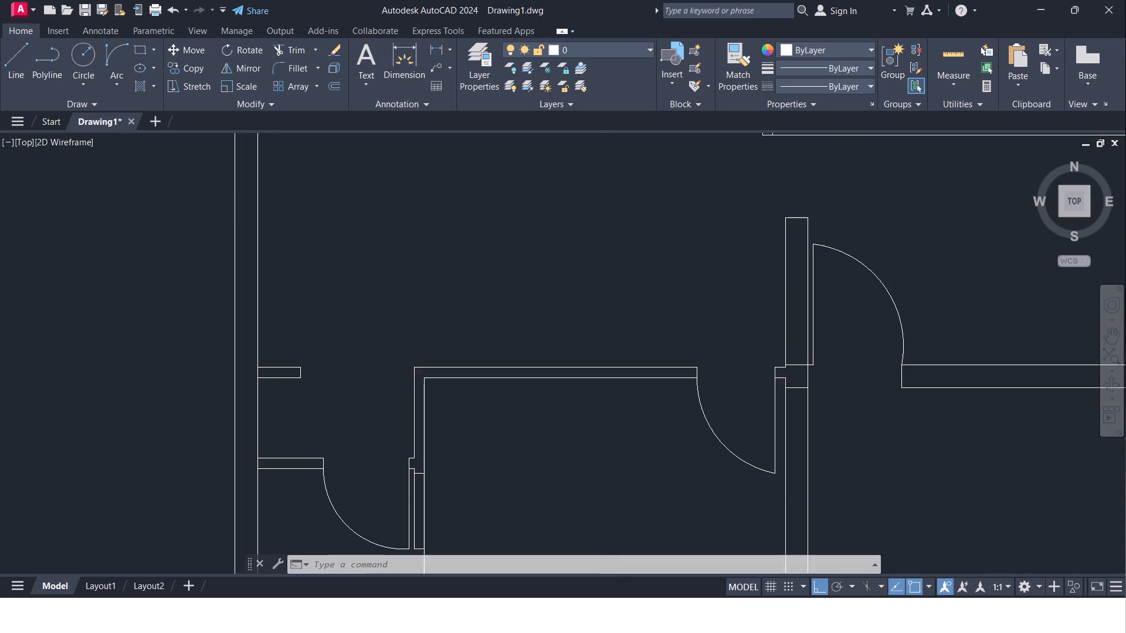
{"action": "left_click", "coordinate": [277, 341]}
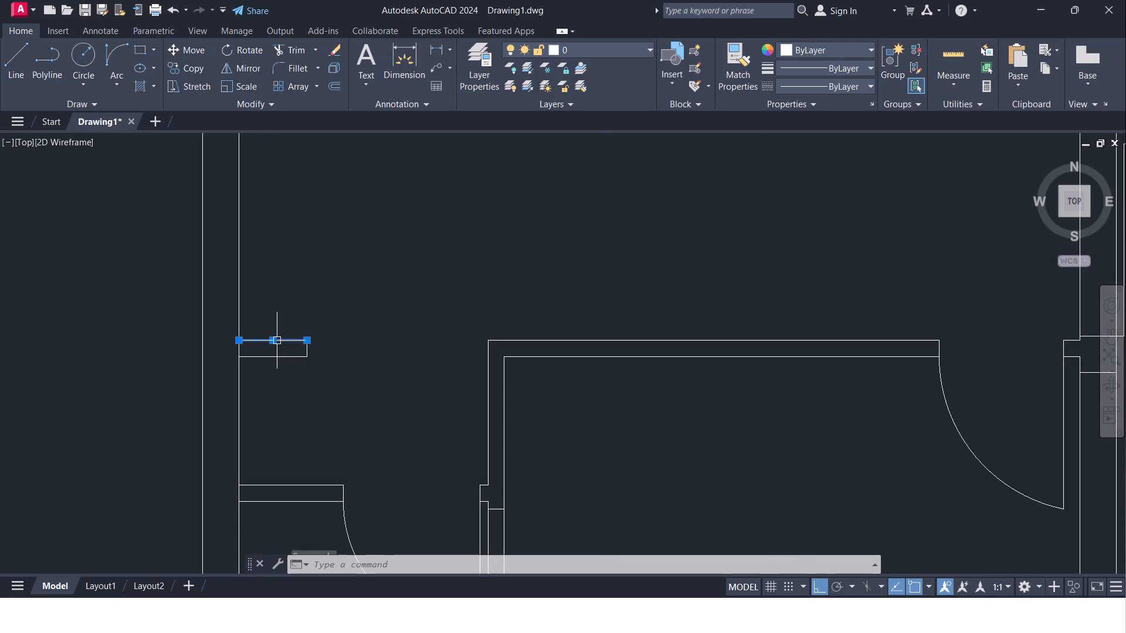
{"action": "left_click", "coordinate": [283, 354]}
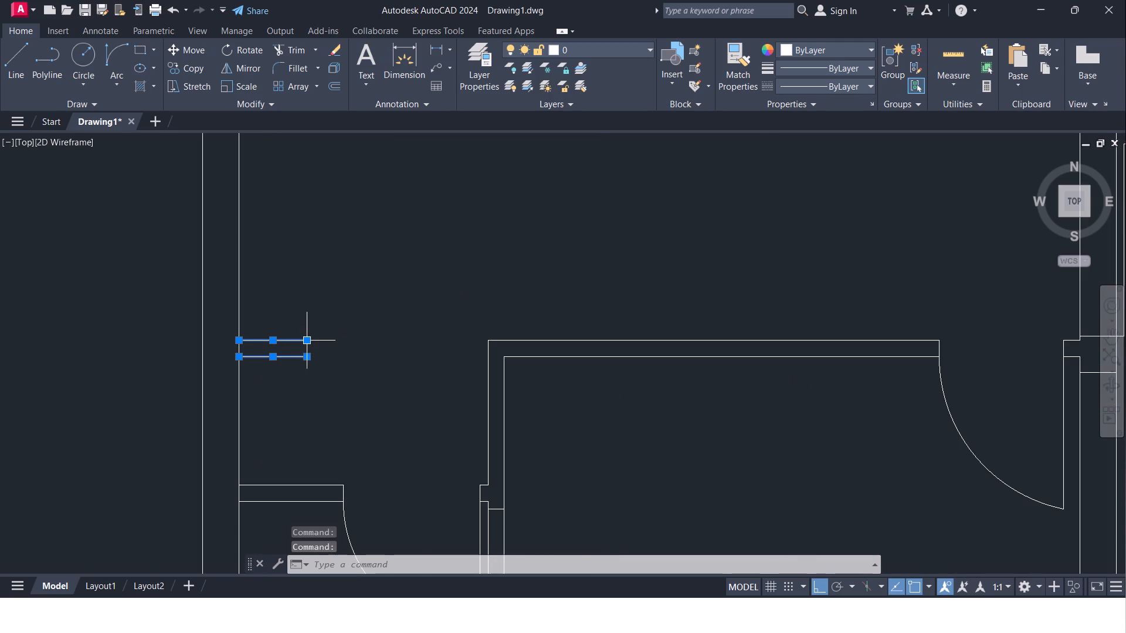
{"action": "left_click", "coordinate": [307, 340]}
{"action": "left_click", "coordinate": [325, 342]}
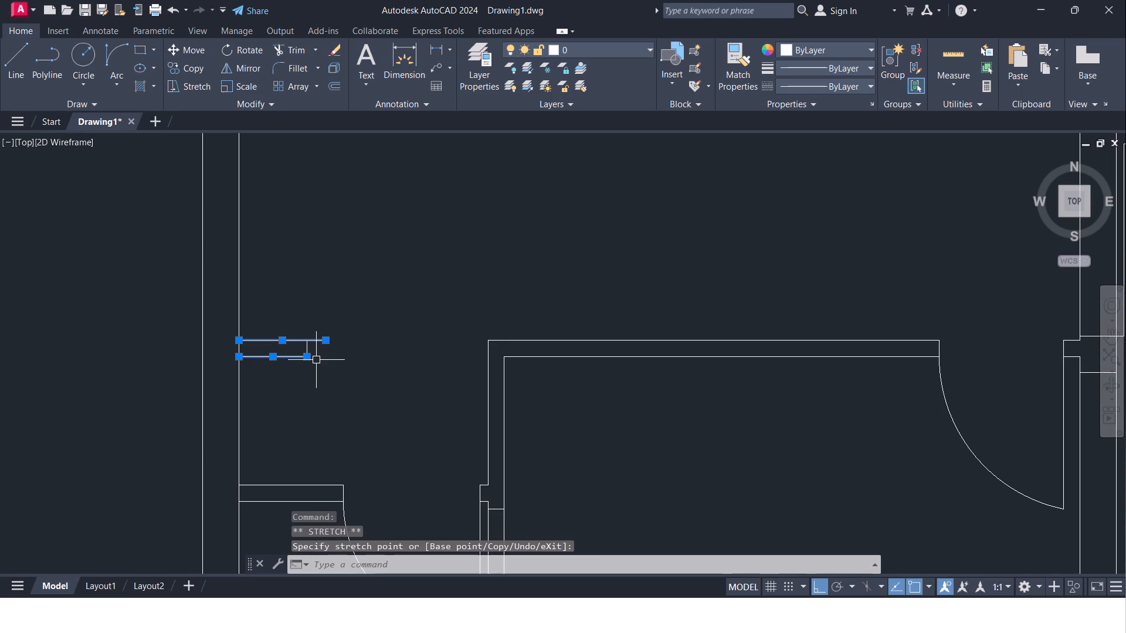
{"action": "key", "text": "Escape"}
Move the stub's vertical end line about 4 inches to the end of its stretched upper line.
{"action": "scroll", "coordinate": [311, 355], "scroll_direction": "up", "scroll_amount": 1}
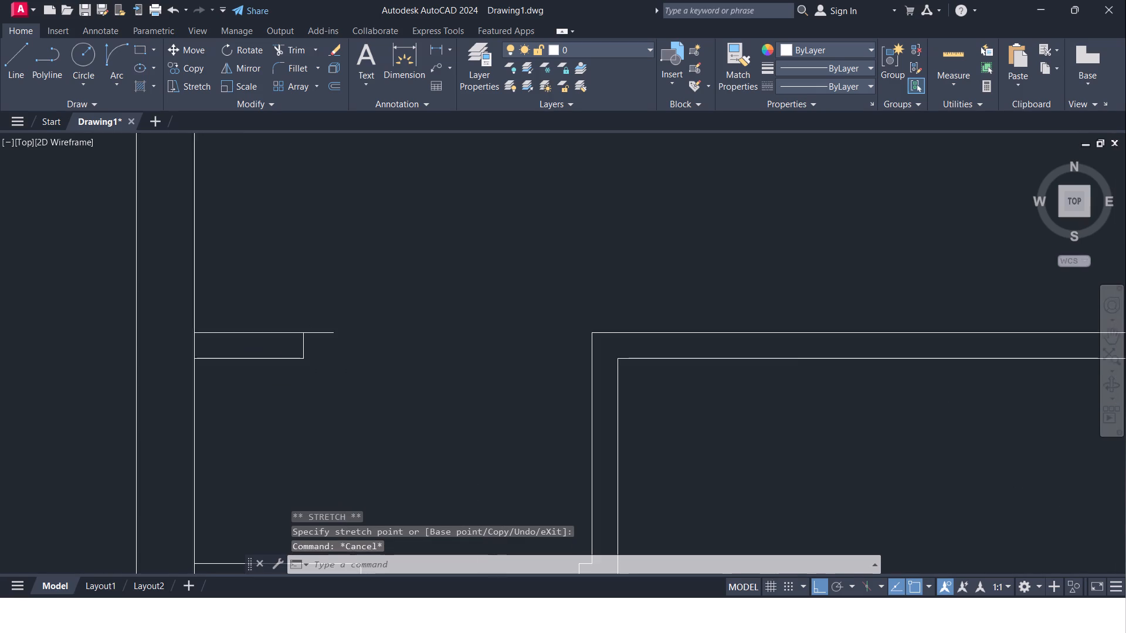
{"action": "scroll", "coordinate": [310, 354], "scroll_direction": "up", "scroll_amount": 2}
{"action": "left_click", "coordinate": [291, 332]}
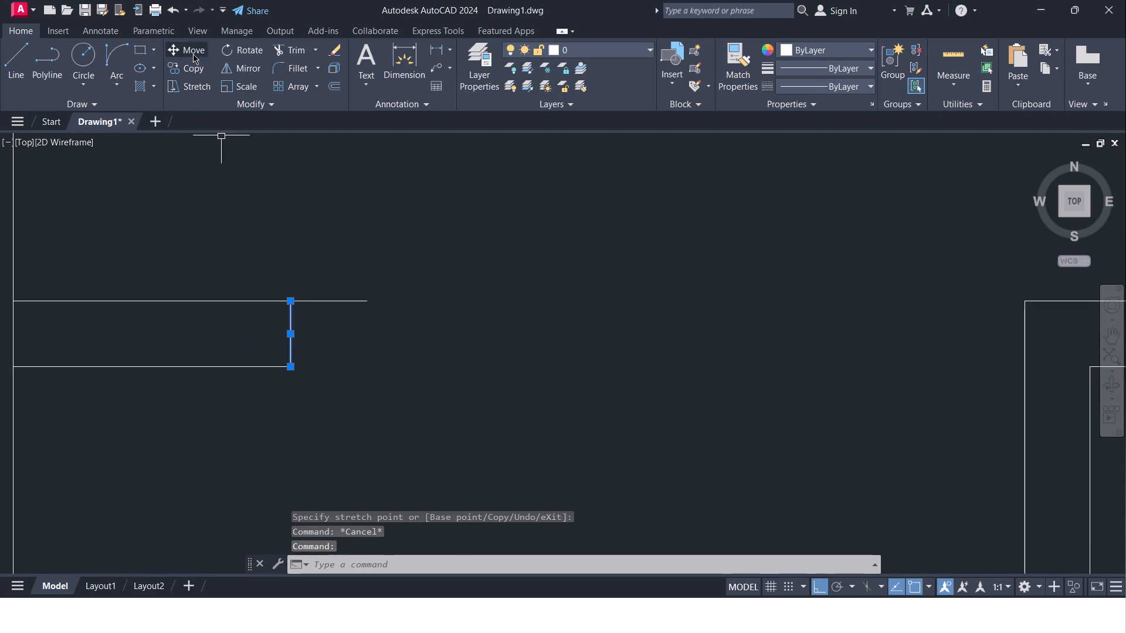
{"action": "left_click", "coordinate": [193, 54]}
{"action": "left_click", "coordinate": [289, 304]}
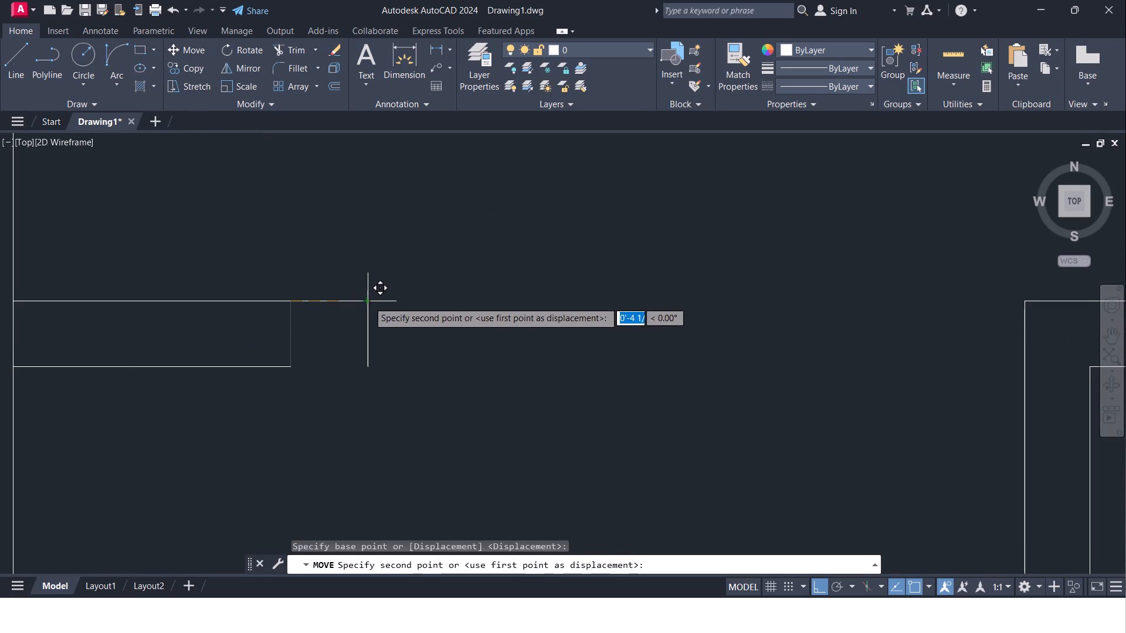
{"action": "left_click", "coordinate": [369, 301]}
{"action": "key", "text": "Escape"}
Extend the stub's lower line to the moved end line.
{"action": "key", "text": "e"}
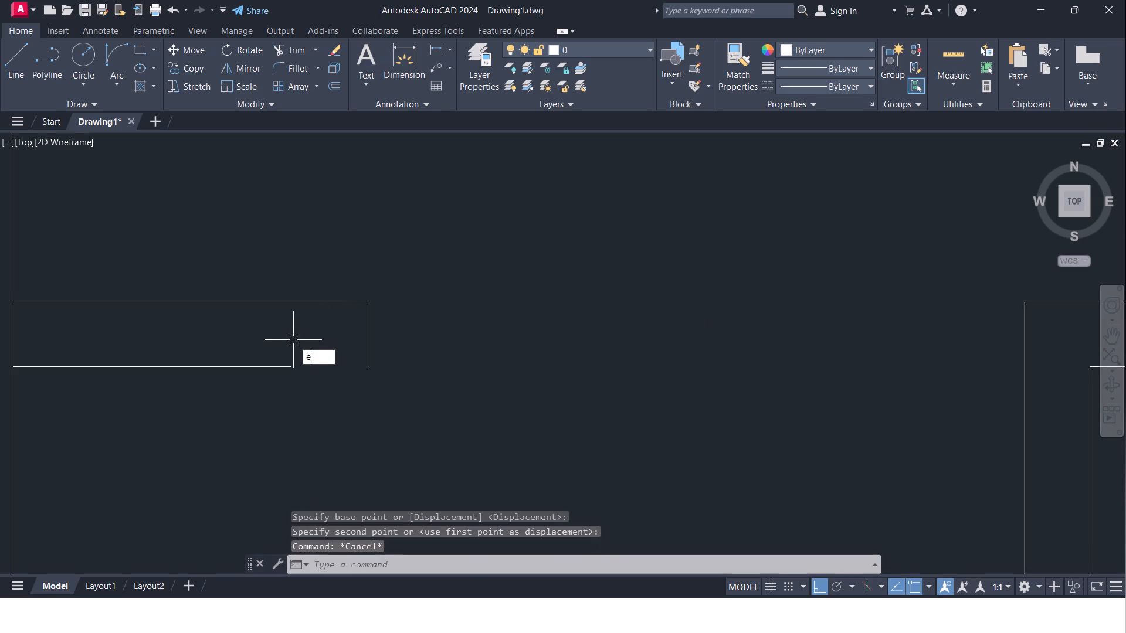
{"action": "key", "text": "x"}
{"action": "key", "text": "Return"}
{"action": "key", "text": "Return"}
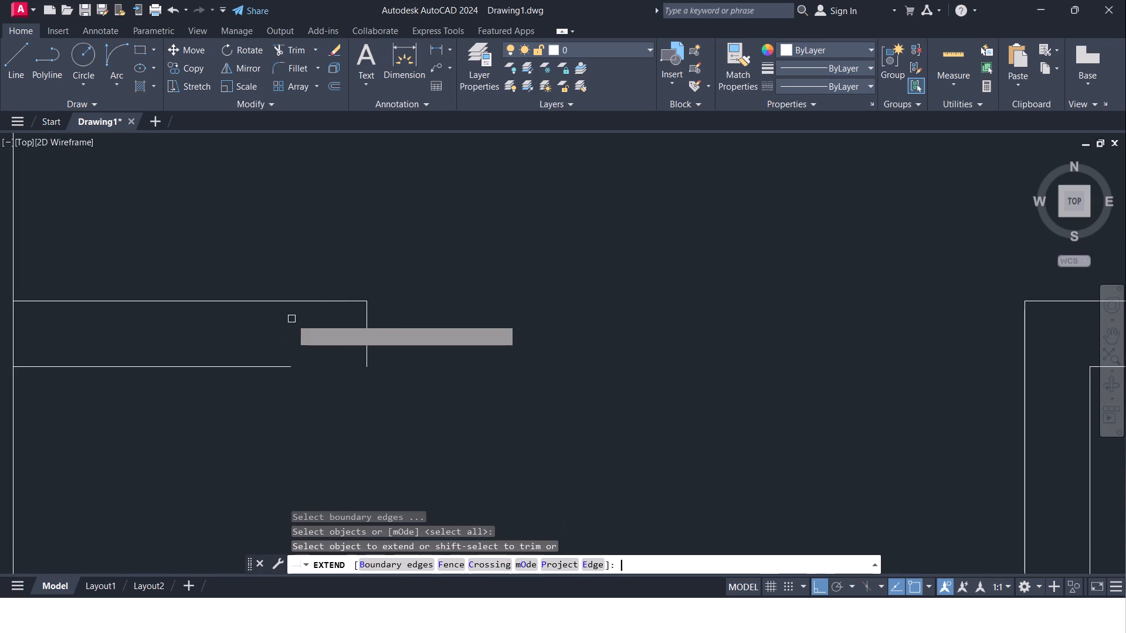
{"action": "left_click", "coordinate": [279, 365]}
{"action": "scroll", "coordinate": [291, 390], "scroll_direction": "down", "scroll_amount": 3}
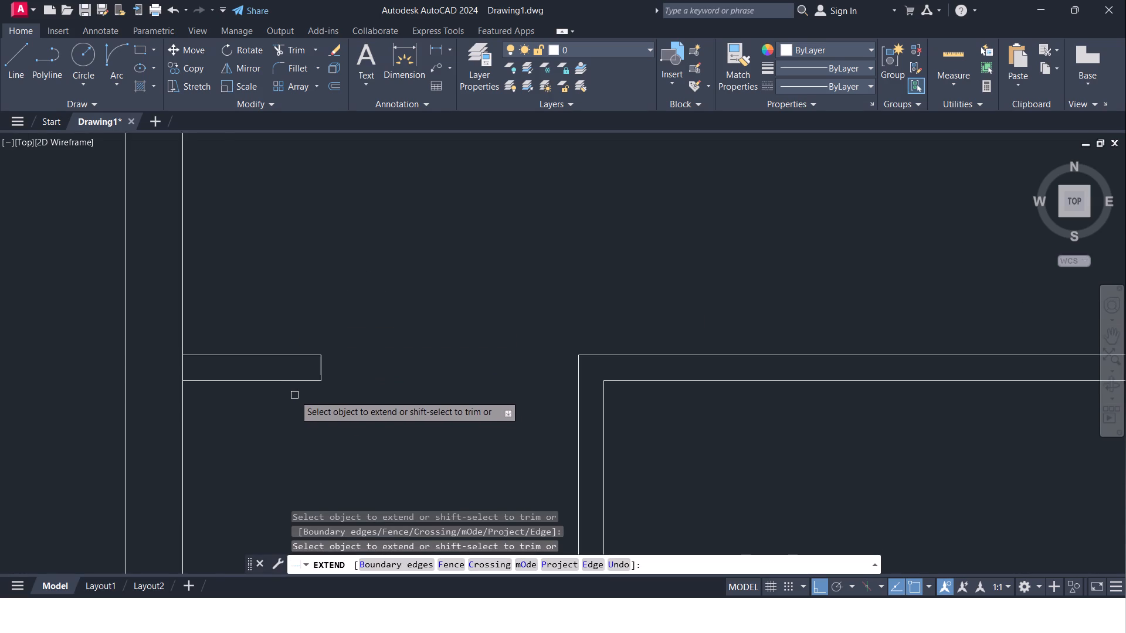
{"action": "scroll", "coordinate": [294, 396], "scroll_direction": "down", "scroll_amount": 1}
{"action": "key", "text": "Escape"}
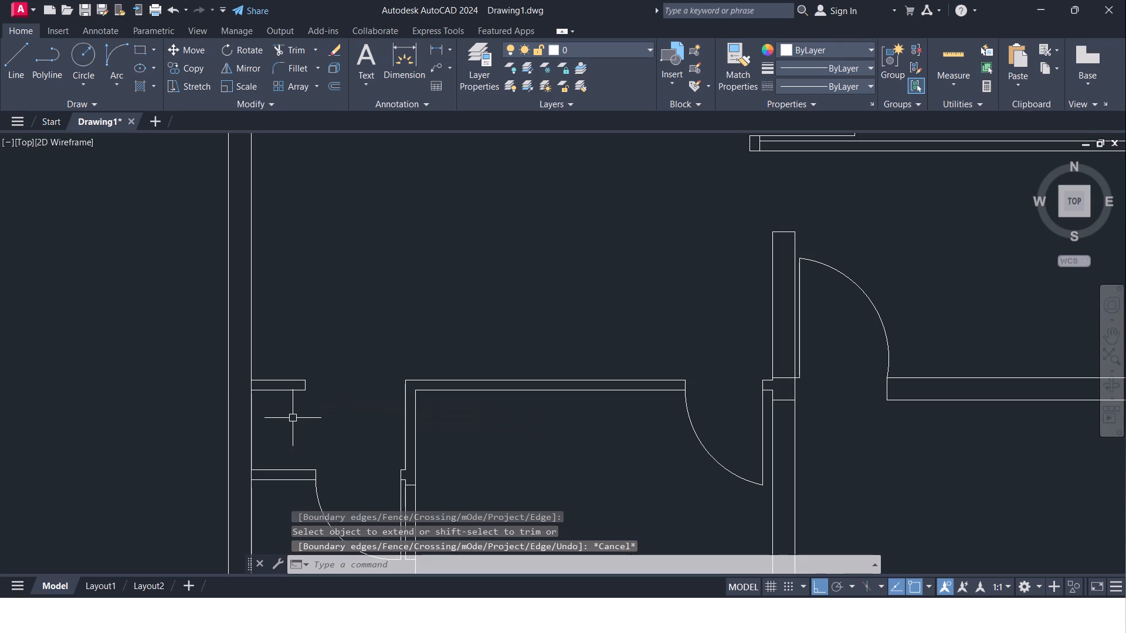
Extend both lines of the horizontal partition between the right-hand rooms to the right exterior wall's outer line.
{"action": "middle_click_drag", "start_coordinate": [293, 418], "coordinate": [247, 451]}
{"action": "scroll", "coordinate": [249, 445], "scroll_direction": "down", "scroll_amount": 1}
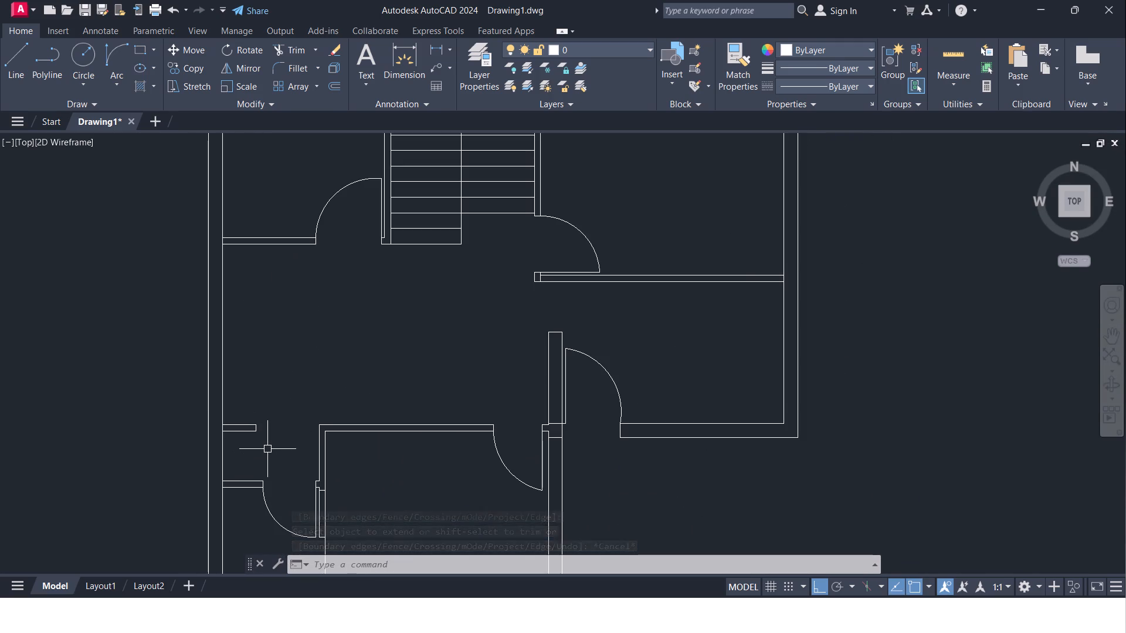
{"action": "middle_click_drag", "start_coordinate": [267, 449], "coordinate": [277, 416]}
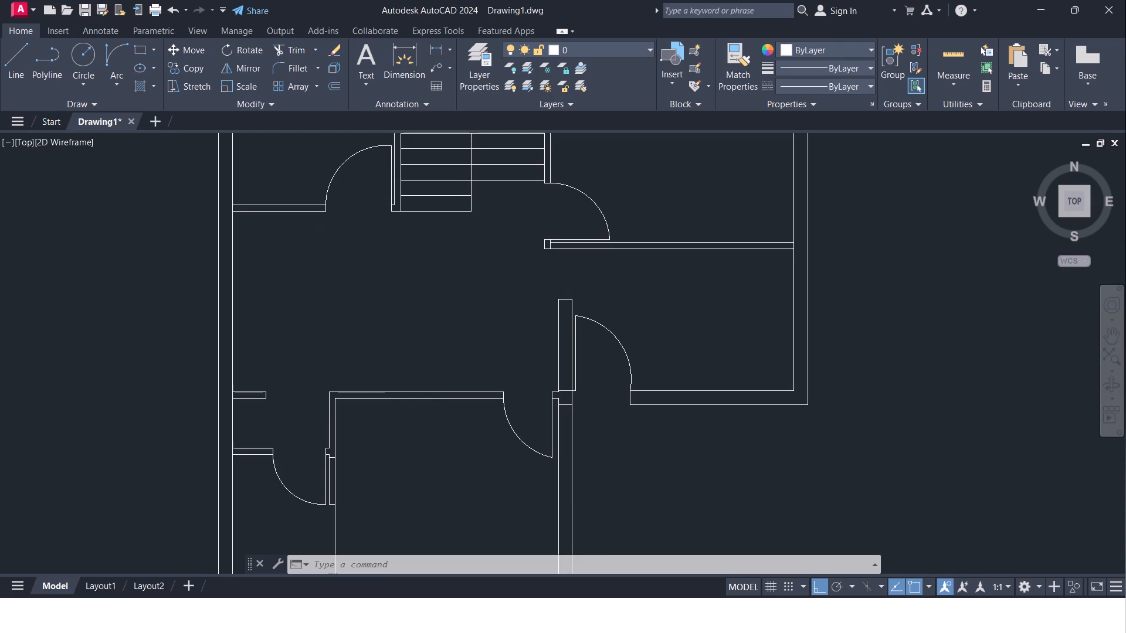
{"action": "scroll", "coordinate": [277, 416], "scroll_direction": "down", "scroll_amount": 1}
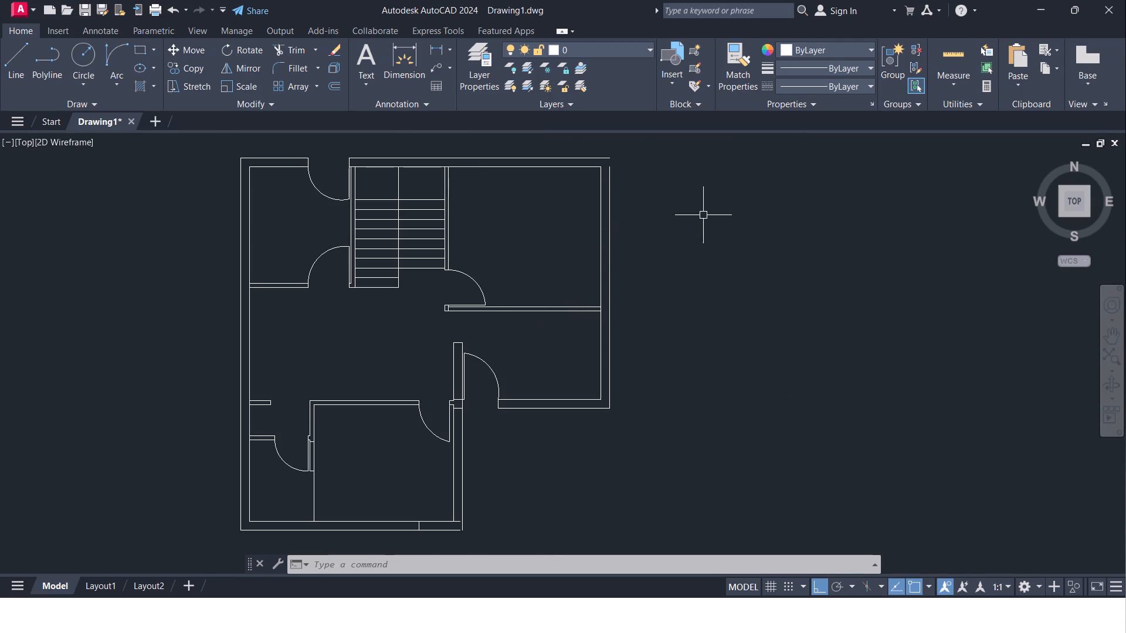
{"action": "scroll", "coordinate": [647, 342], "scroll_direction": "up", "scroll_amount": 2}
{"action": "key", "text": "Escape"}
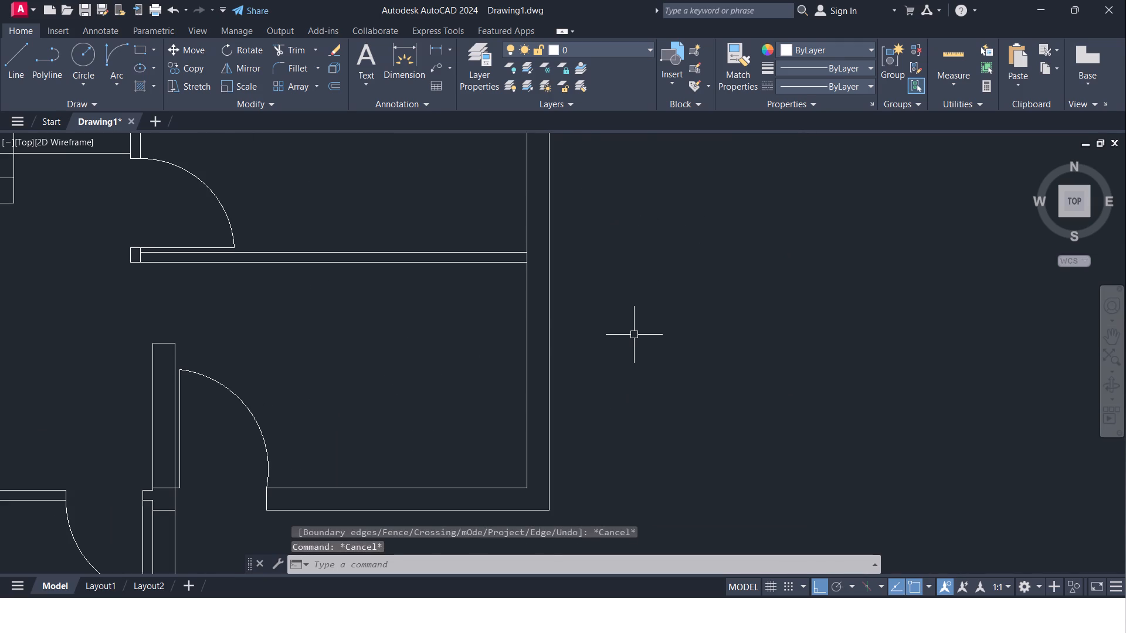
{"action": "type", "text": "ex"}
{"action": "key", "text": "Return"}
{"action": "key", "text": "Return"}
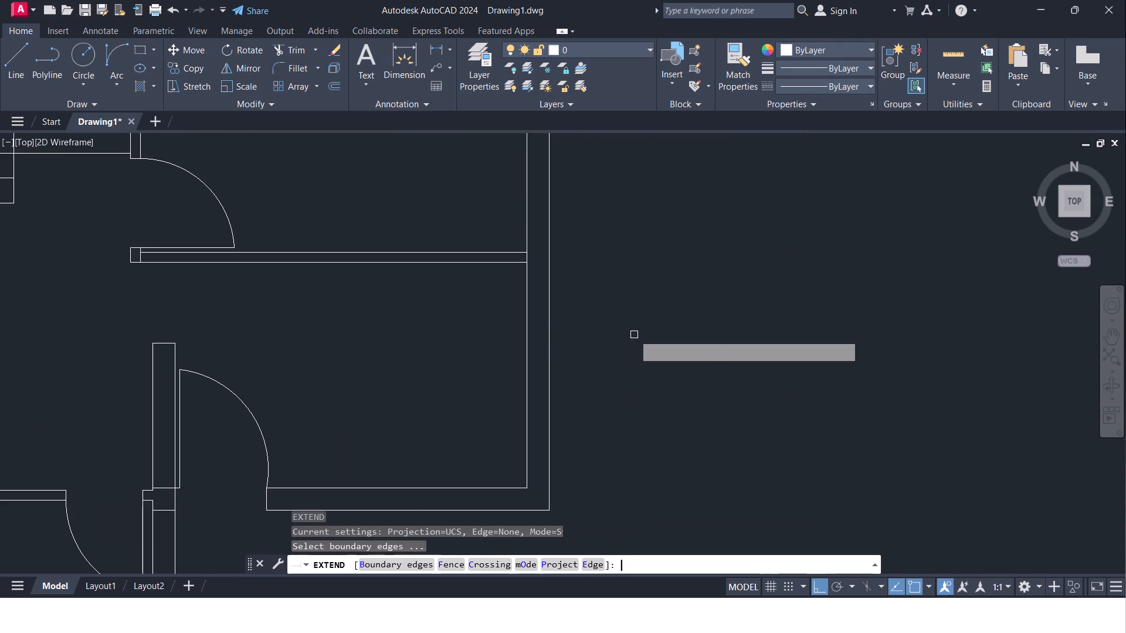
{"action": "left_click", "coordinate": [479, 250]}
{"action": "left_click", "coordinate": [491, 261]}
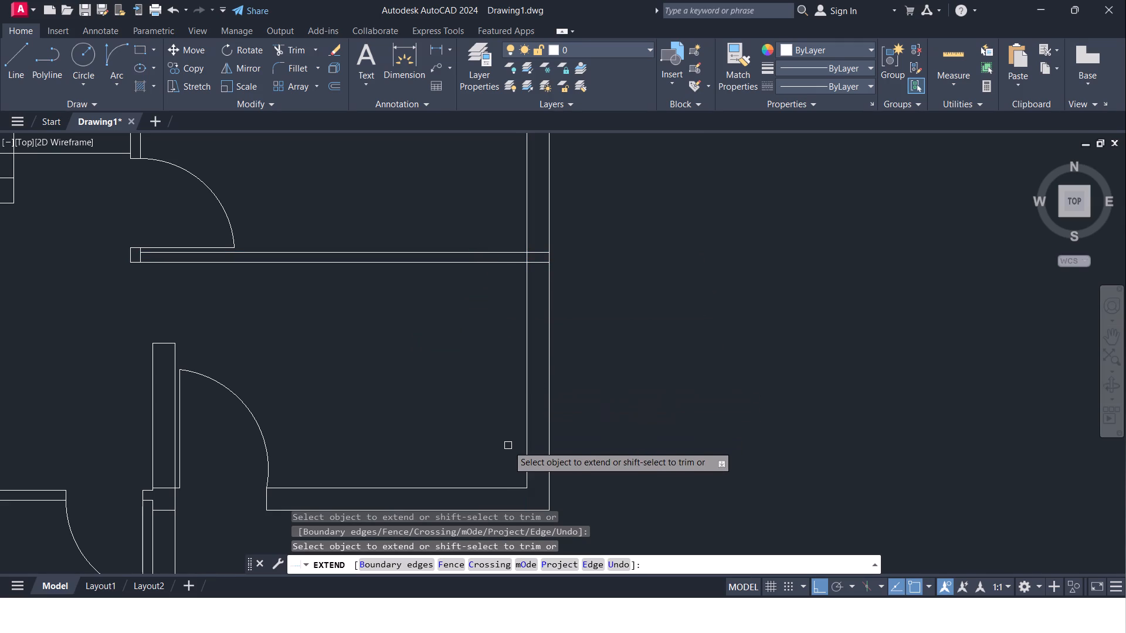
Extend the inner wall lines through the lower-right and upper-right corners to the outer lines, and the right outer line up to the top wall.
{"action": "left_click", "coordinate": [527, 452]}
{"action": "left_click", "coordinate": [513, 488]}
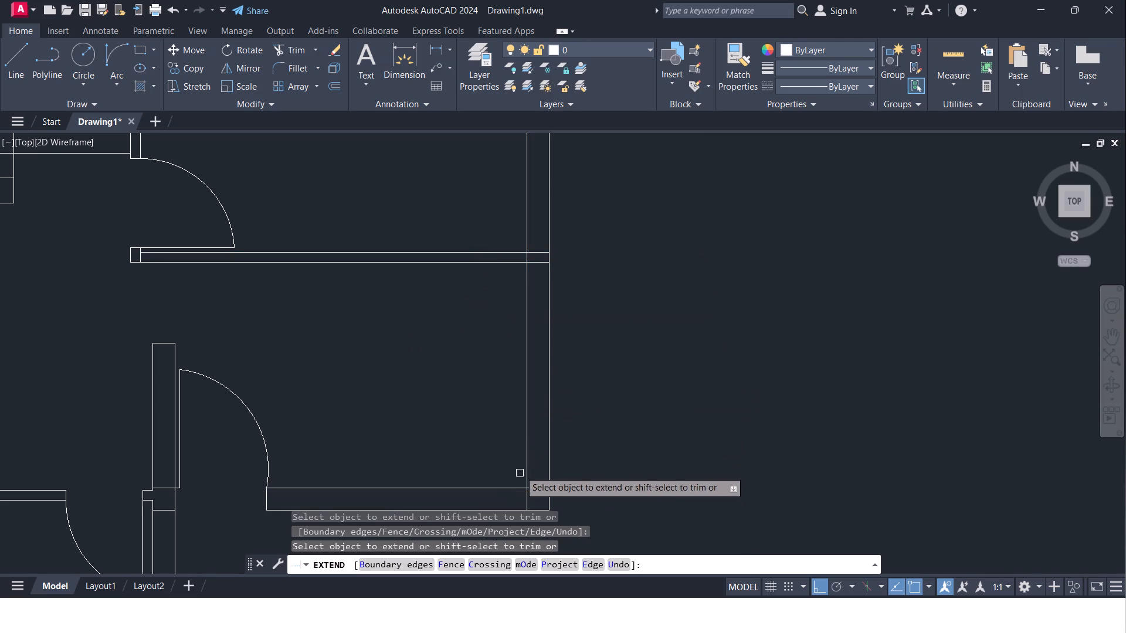
{"action": "middle_click_drag", "start_coordinate": [483, 411], "coordinate": [487, 497]}
{"action": "scroll", "coordinate": [483, 420], "scroll_direction": "down", "scroll_amount": 1}
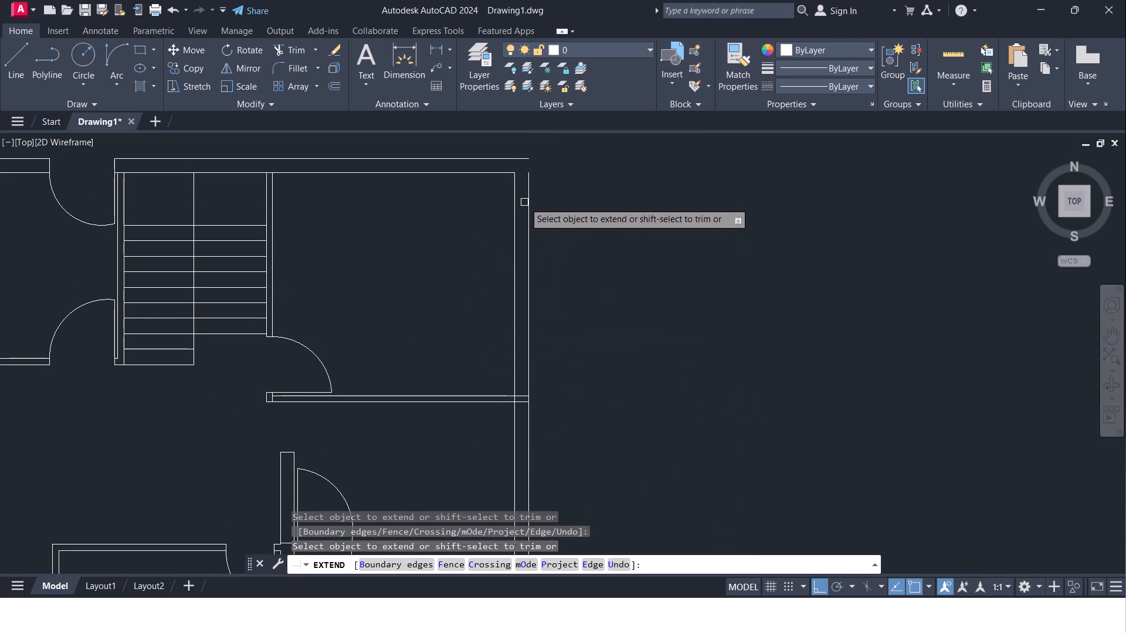
{"action": "left_click", "coordinate": [526, 202]}
{"action": "scroll", "coordinate": [494, 236], "scroll_direction": "down", "scroll_amount": 1}
{"action": "middle_click_drag", "start_coordinate": [494, 236], "coordinate": [500, 232]}
{"action": "scroll", "coordinate": [511, 228], "scroll_direction": "up", "scroll_amount": 1}
{"action": "left_click", "coordinate": [511, 228]}
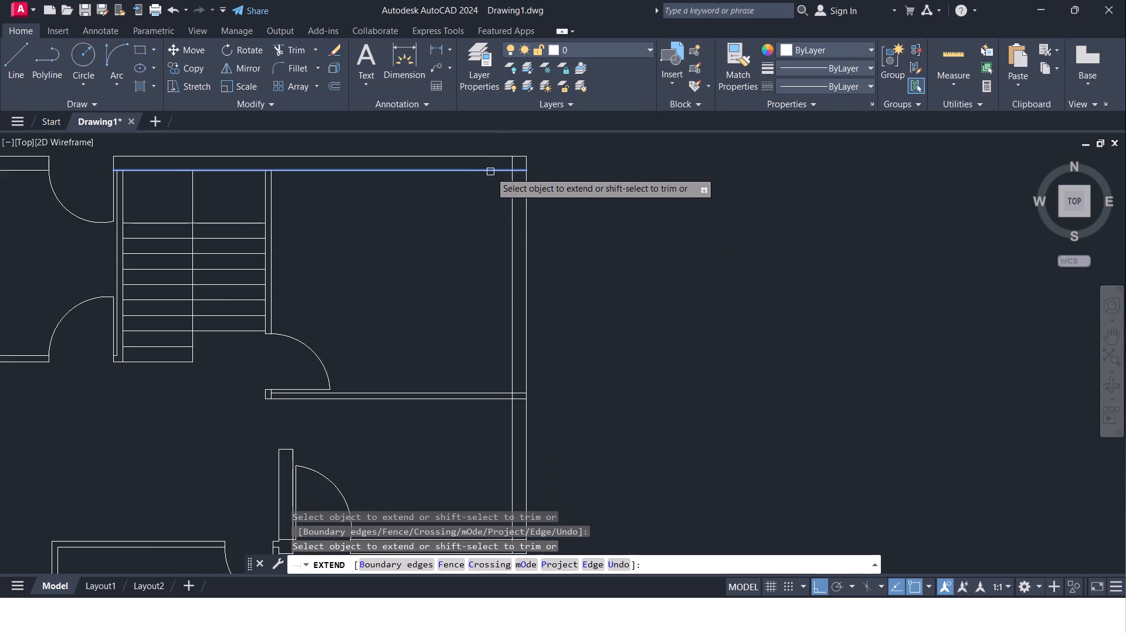
{"action": "left_click", "coordinate": [490, 172]}
Extend the stair-side lines of the stair's right and left walls up to the top exterior wall's outer line.
{"action": "middle_click_drag", "start_coordinate": [401, 257], "coordinate": [517, 246]}
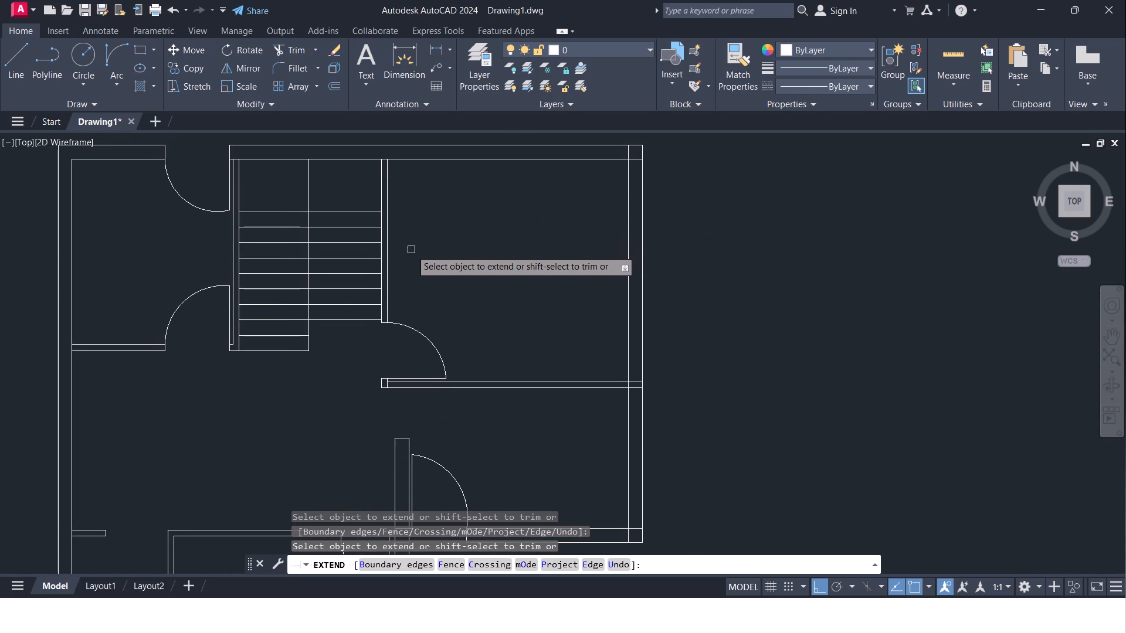
{"action": "scroll", "coordinate": [388, 233], "scroll_direction": "up", "scroll_amount": 1}
{"action": "middle_click_drag", "start_coordinate": [388, 227], "coordinate": [413, 342]}
{"action": "left_click", "coordinate": [401, 275]}
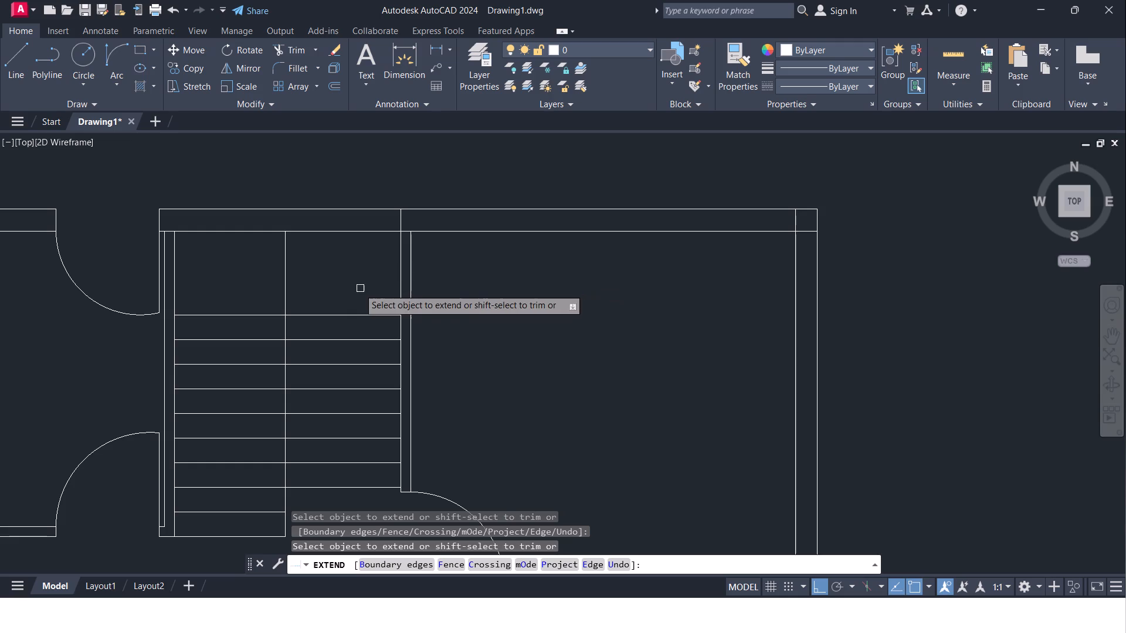
{"action": "middle_click_drag", "start_coordinate": [356, 288], "coordinate": [540, 270]}
{"action": "left_click", "coordinate": [359, 254]}
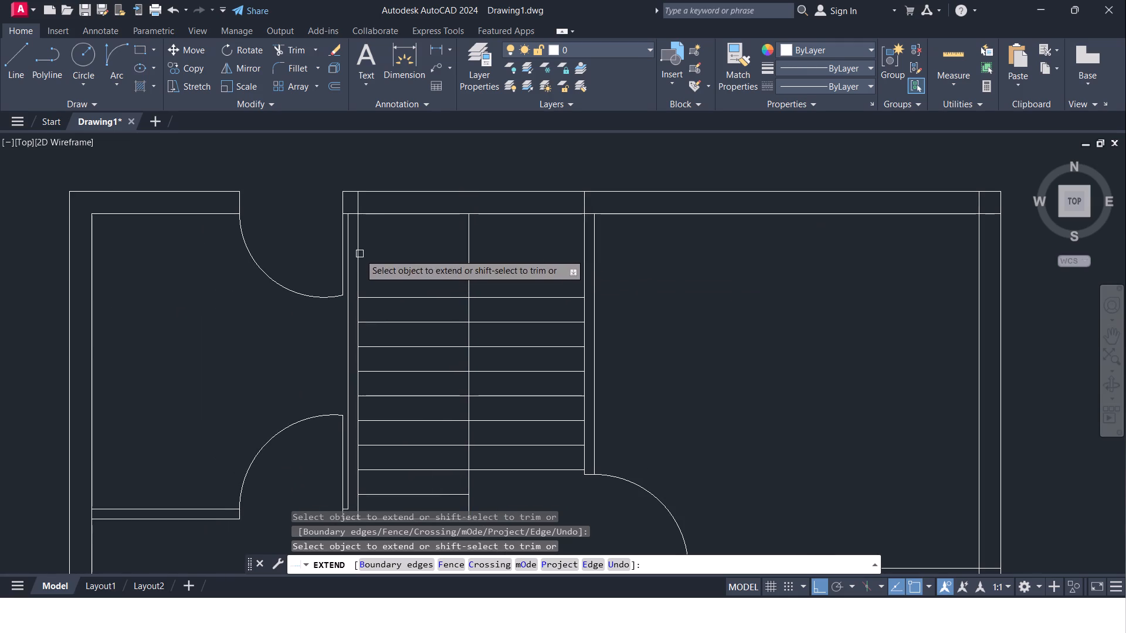
Extend the upper-left room's lower partition line and the upper line of the lower-left stub to the left exterior wall's outer line.
{"action": "middle_click_drag", "start_coordinate": [208, 352], "coordinate": [341, 283]}
{"action": "middle_click_drag", "start_coordinate": [256, 264], "coordinate": [254, 280]}
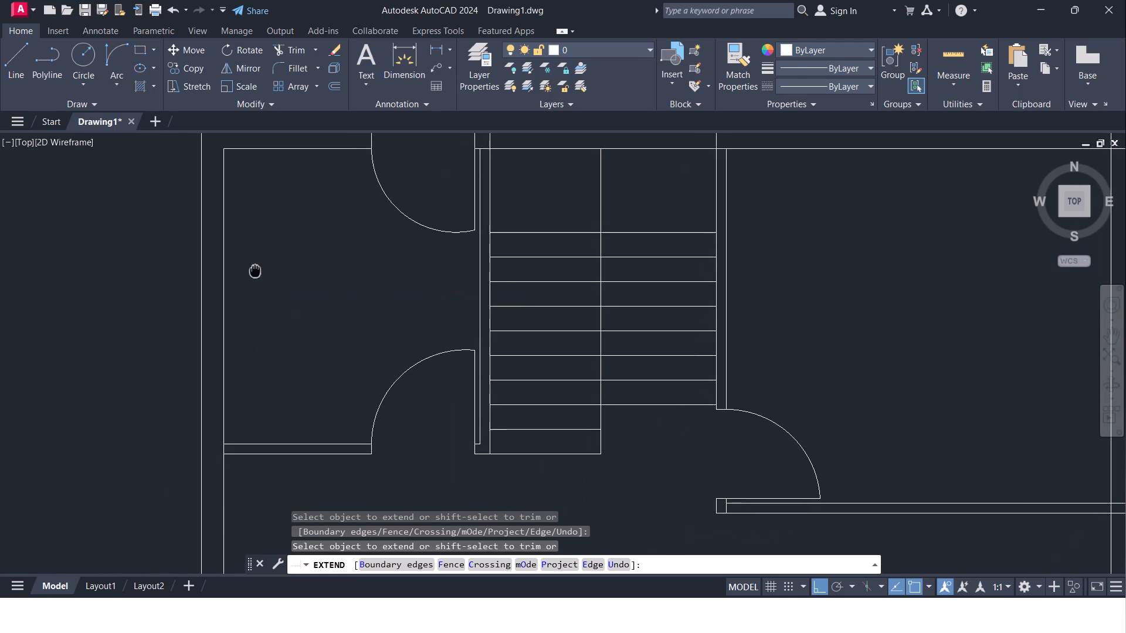
{"action": "middle_click_drag", "start_coordinate": [254, 280], "coordinate": [248, 329]}
{"action": "scroll", "coordinate": [239, 312], "scroll_direction": "down", "scroll_amount": 1}
{"action": "middle_click_drag", "start_coordinate": [239, 315], "coordinate": [231, 196]}
{"action": "scroll", "coordinate": [229, 311], "scroll_direction": "up", "scroll_amount": 1}
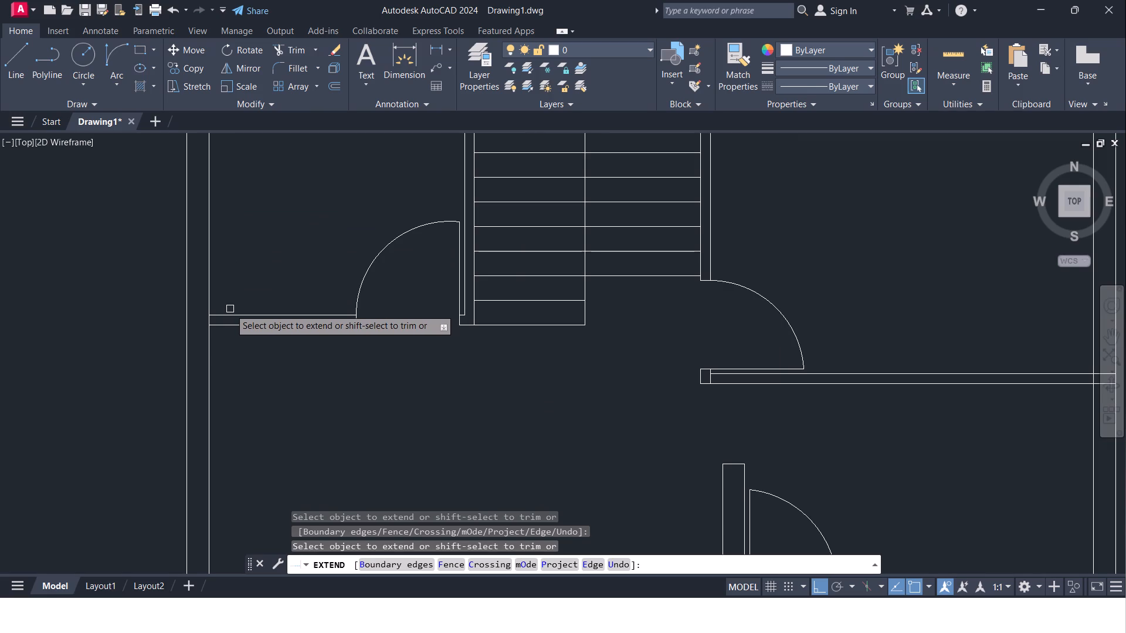
{"action": "left_click", "coordinate": [226, 325]}
{"action": "middle_click_drag", "start_coordinate": [229, 356], "coordinate": [241, 189]}
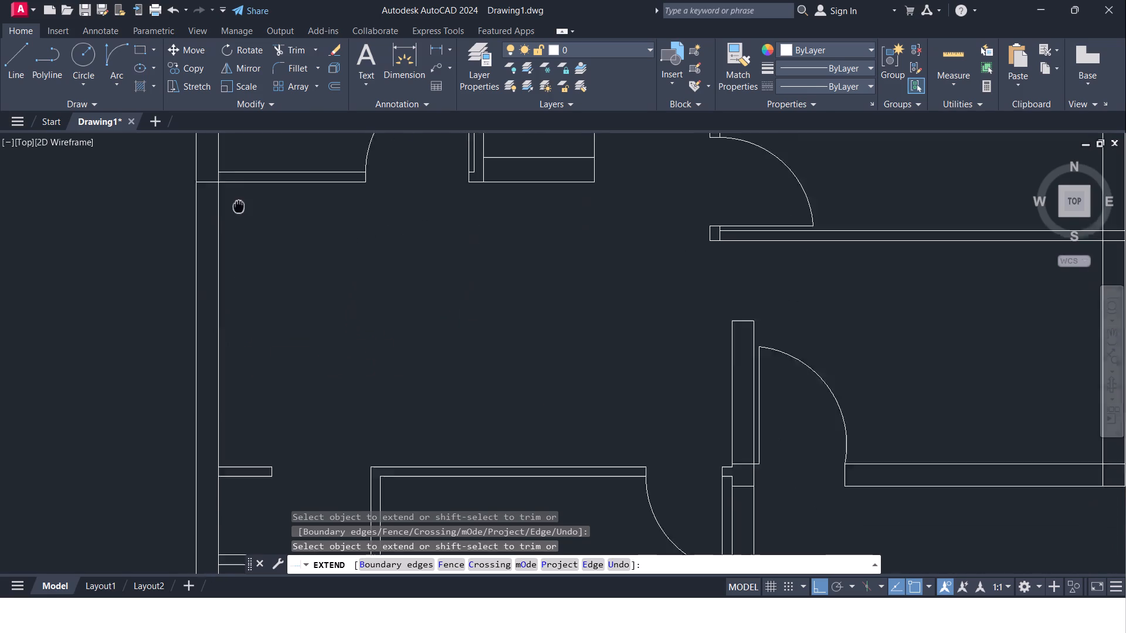
{"action": "middle_click_drag", "start_coordinate": [241, 189], "coordinate": [241, 186]}
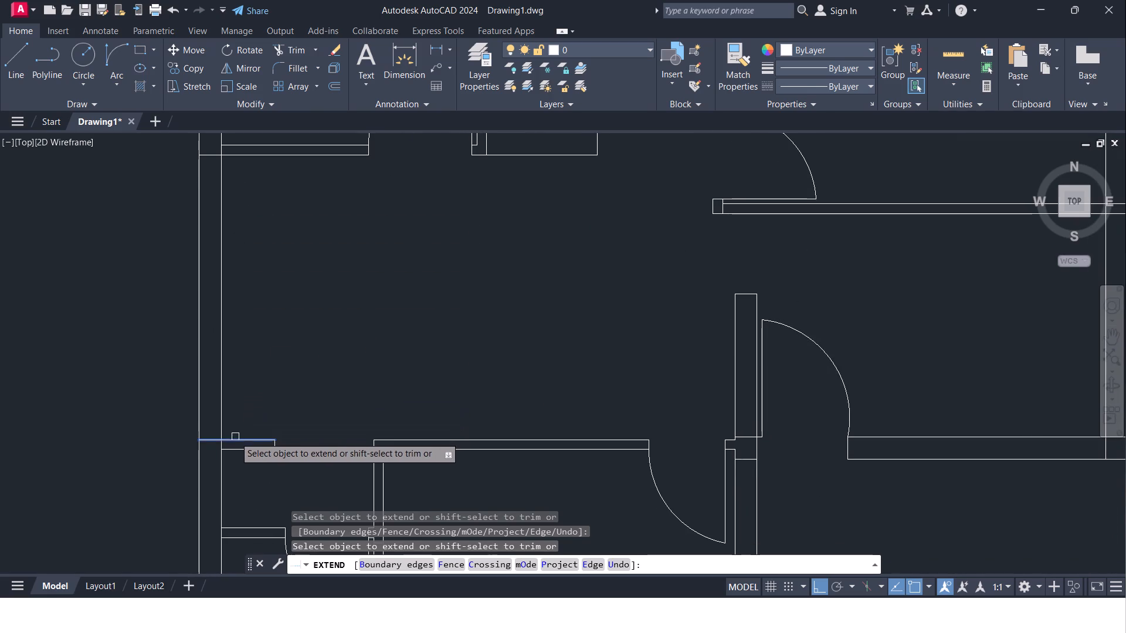
{"action": "left_click", "coordinate": [233, 438]}
{"action": "middle_click_drag", "start_coordinate": [252, 403], "coordinate": [289, 189]}
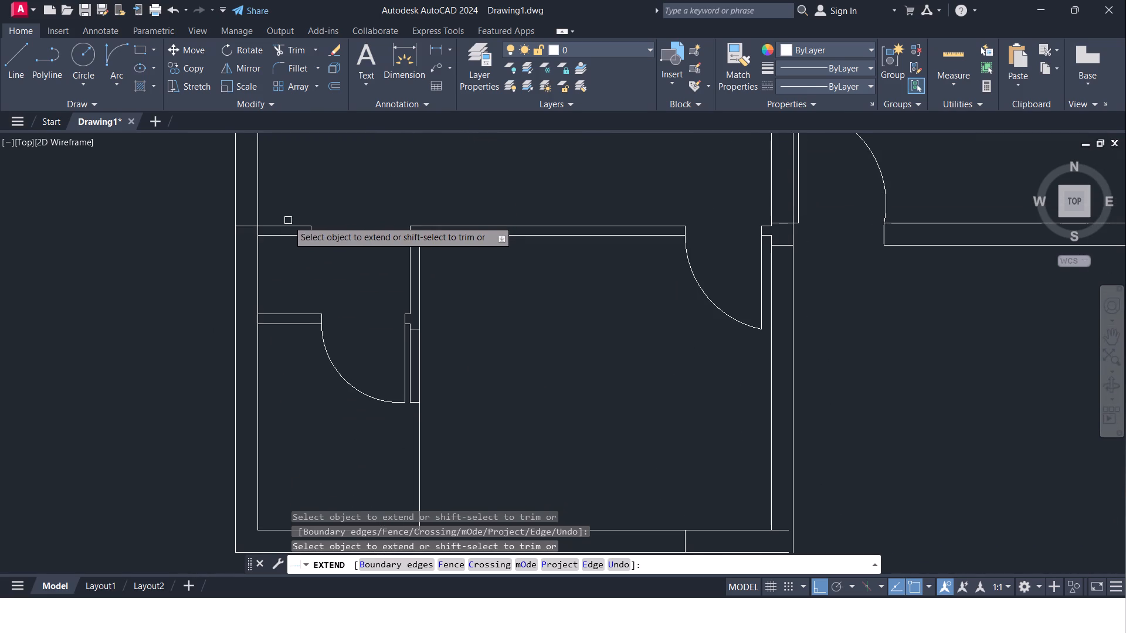
{"action": "middle_click_drag", "start_coordinate": [269, 394], "coordinate": [256, 292]}
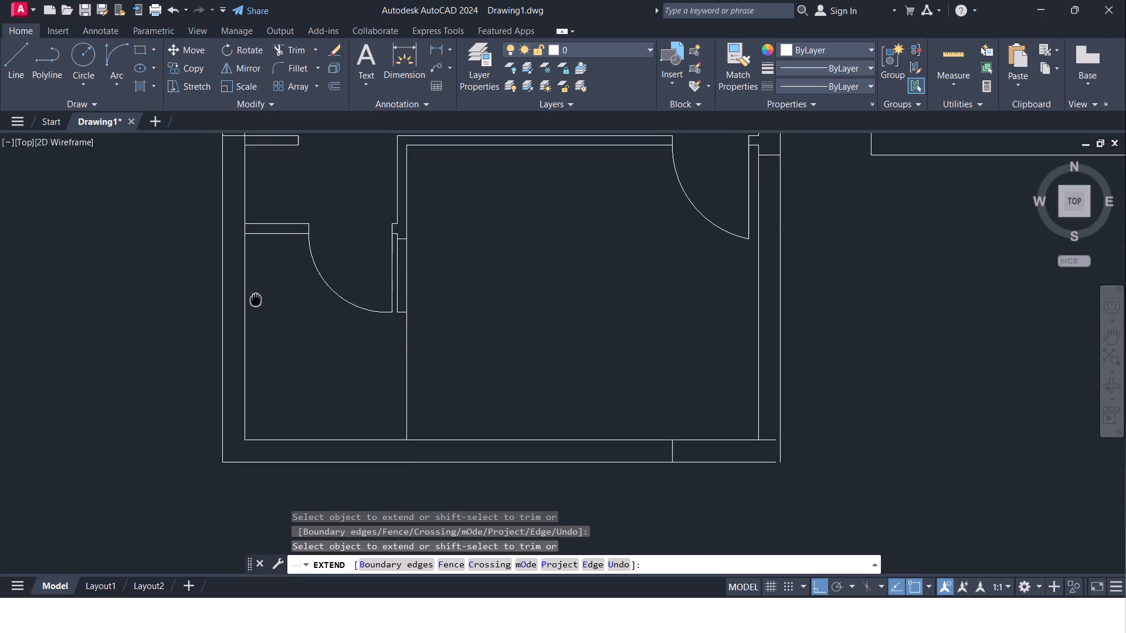
{"action": "middle_click_drag", "start_coordinate": [256, 292], "coordinate": [204, 323]}
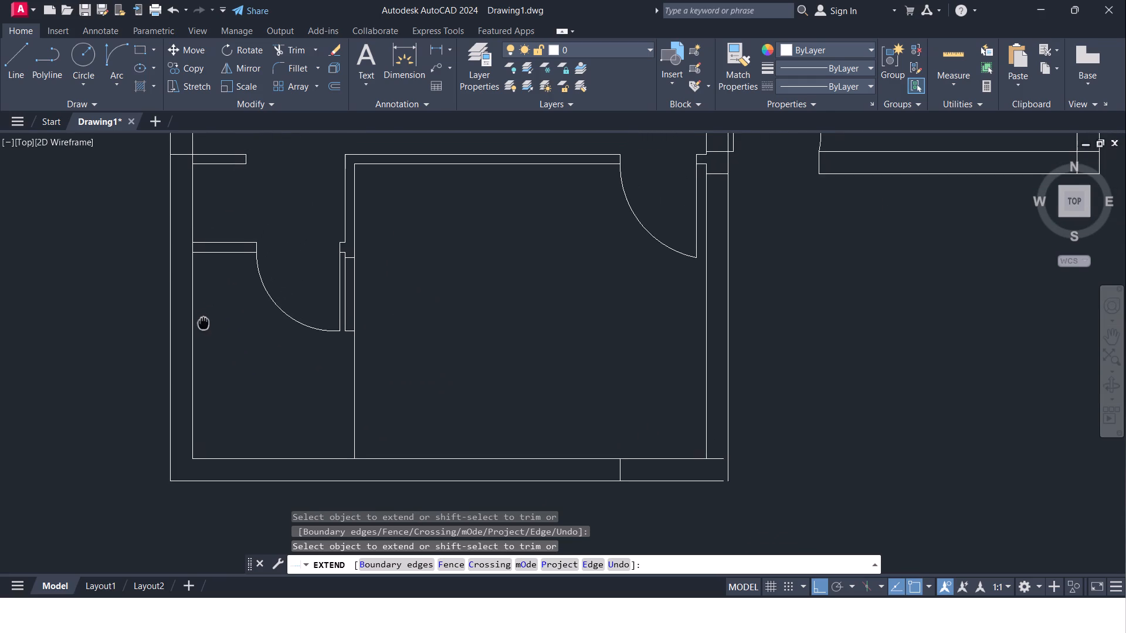
{"action": "middle_click_drag", "start_coordinate": [204, 323], "coordinate": [171, 303]}
{"action": "key", "text": "Escape"}
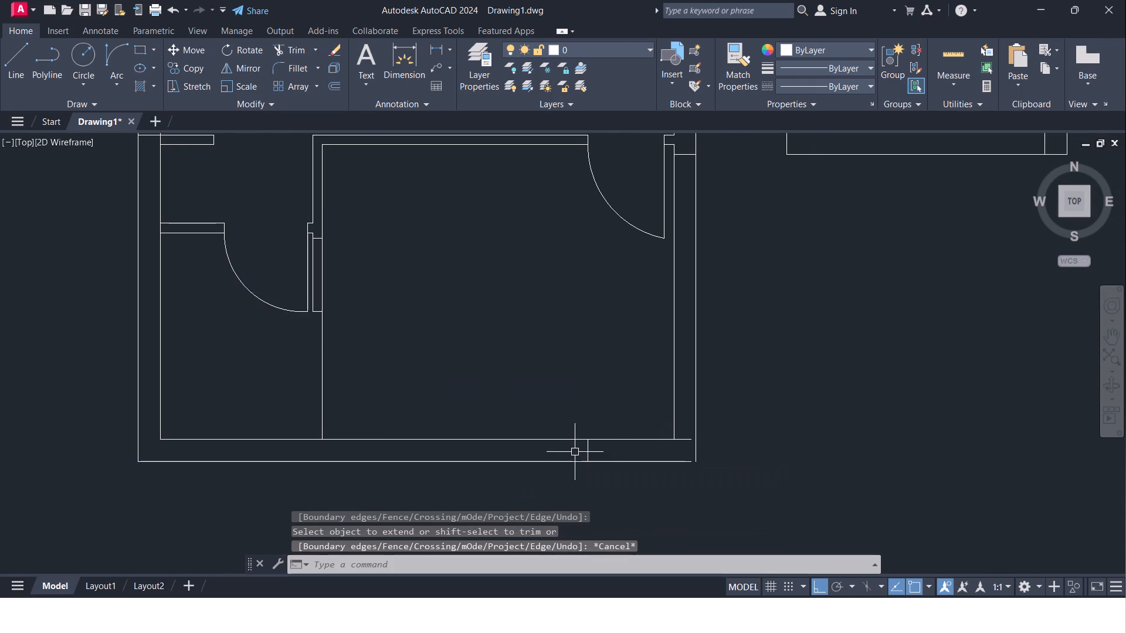
Delete the short vertical line crossing the bottom exterior wall of the lower room.
{"action": "left_click", "coordinate": [588, 450]}
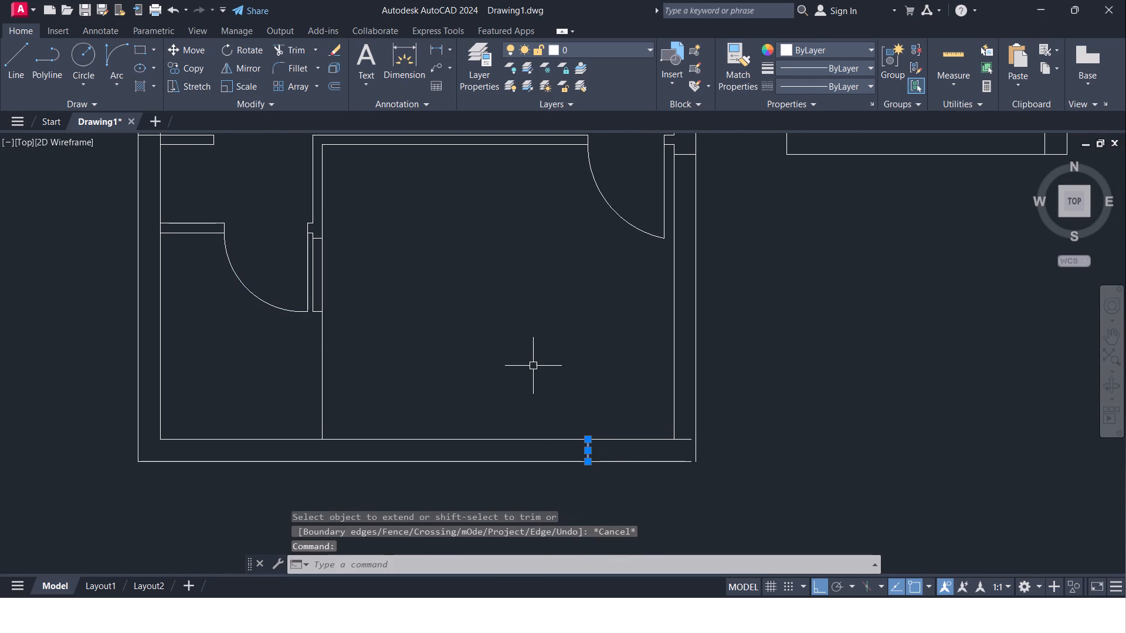
{"action": "key", "text": "Delete"}
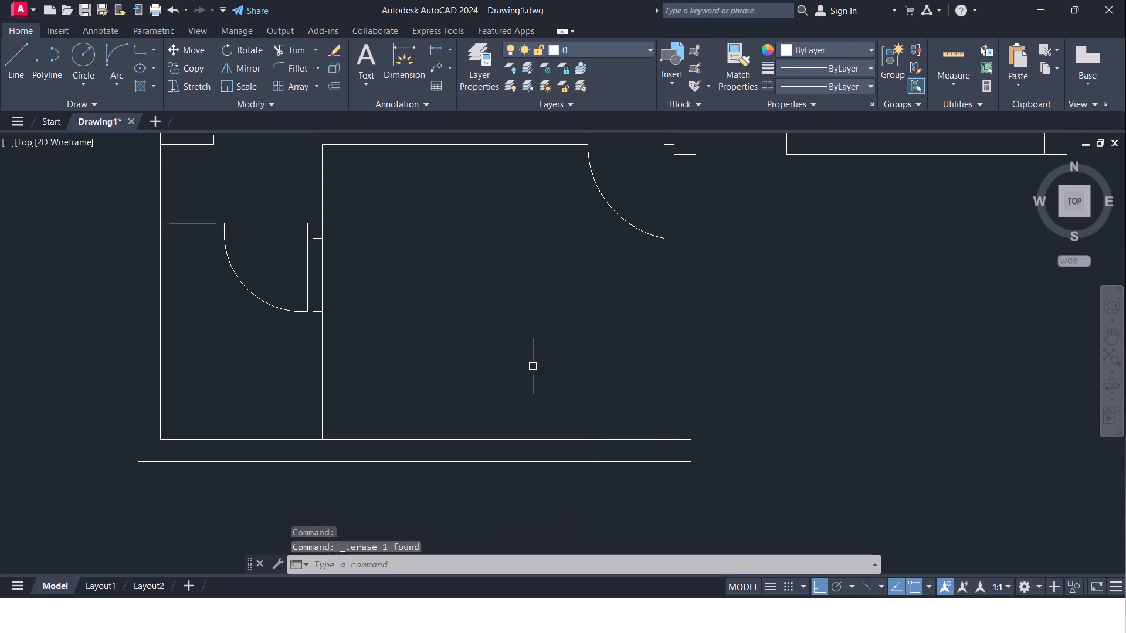
Extend both lines of the bottom exterior wall to the outer line of the lower room's right wall.
{"action": "key", "text": "e"}
{"action": "key", "text": "x"}
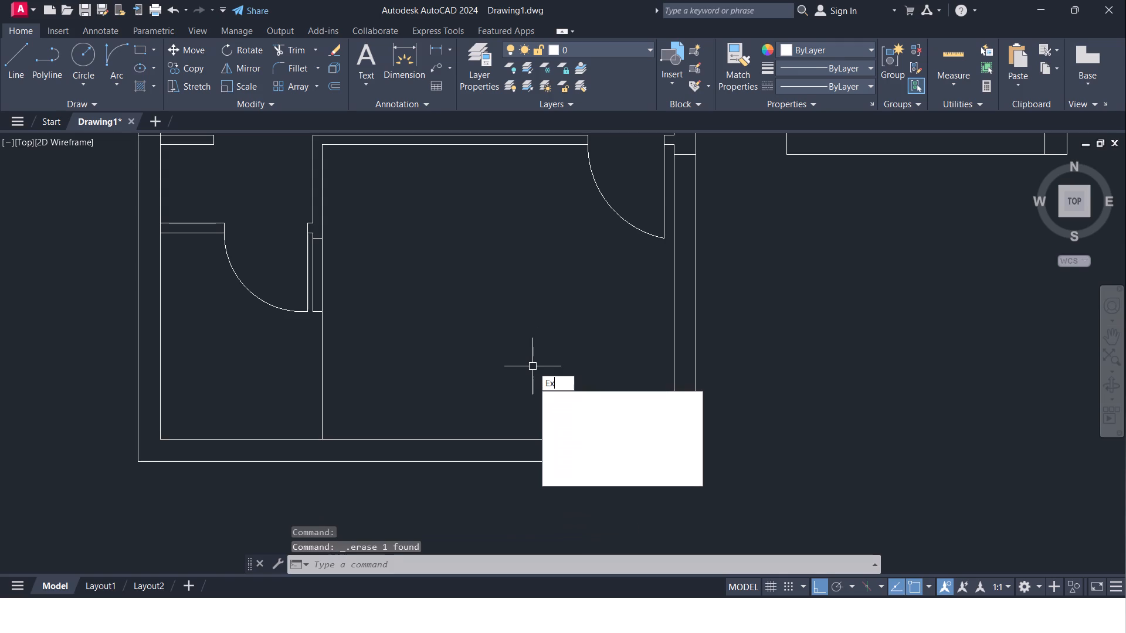
{"action": "key", "text": "Return"}
{"action": "key", "text": "Return"}
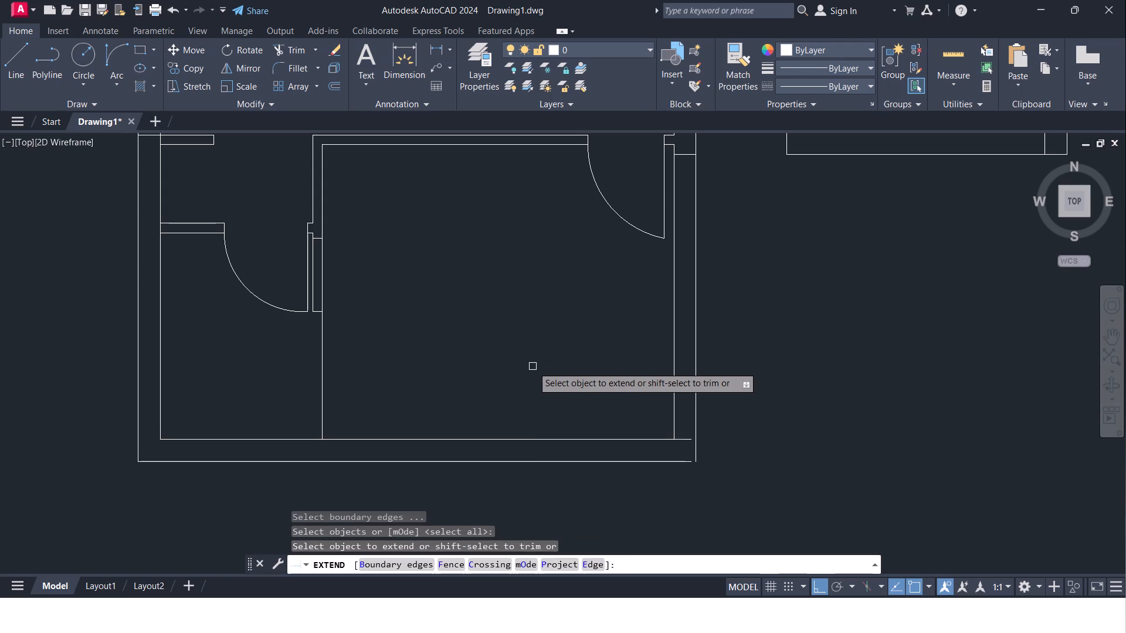
{"action": "left_click", "coordinate": [644, 439]}
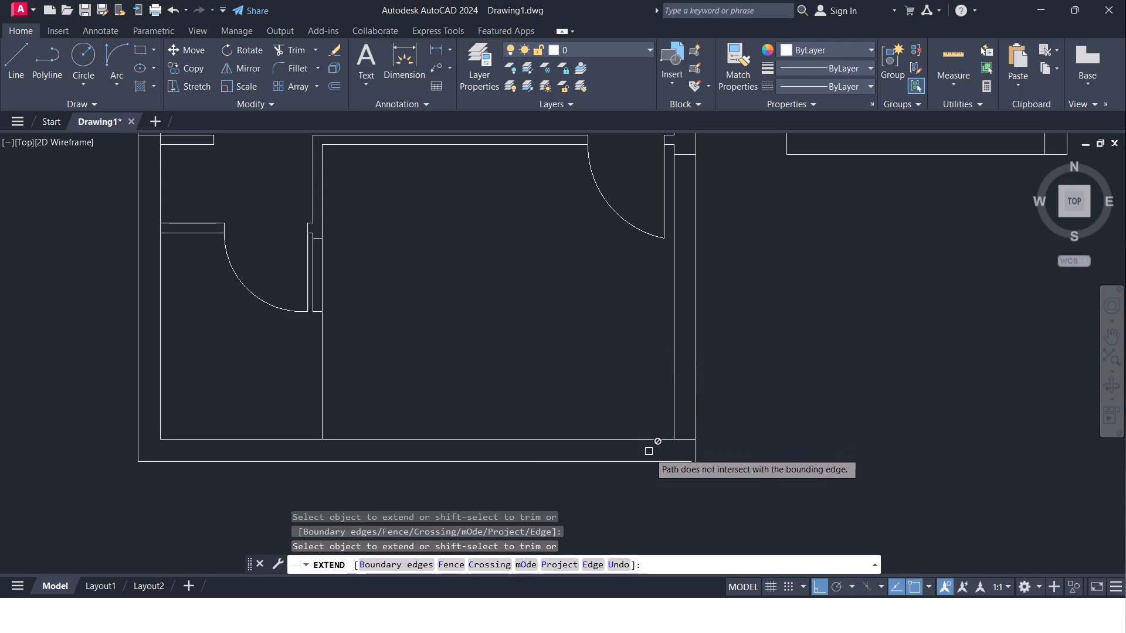
{"action": "left_click", "coordinate": [652, 459]}
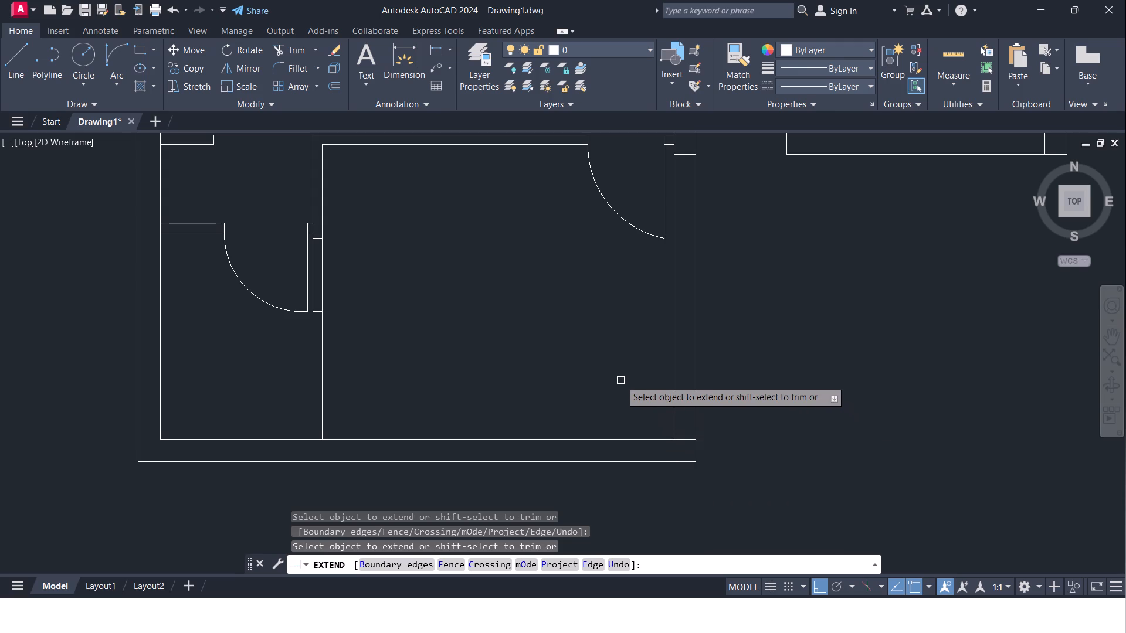
{"action": "key", "text": "Escape"}
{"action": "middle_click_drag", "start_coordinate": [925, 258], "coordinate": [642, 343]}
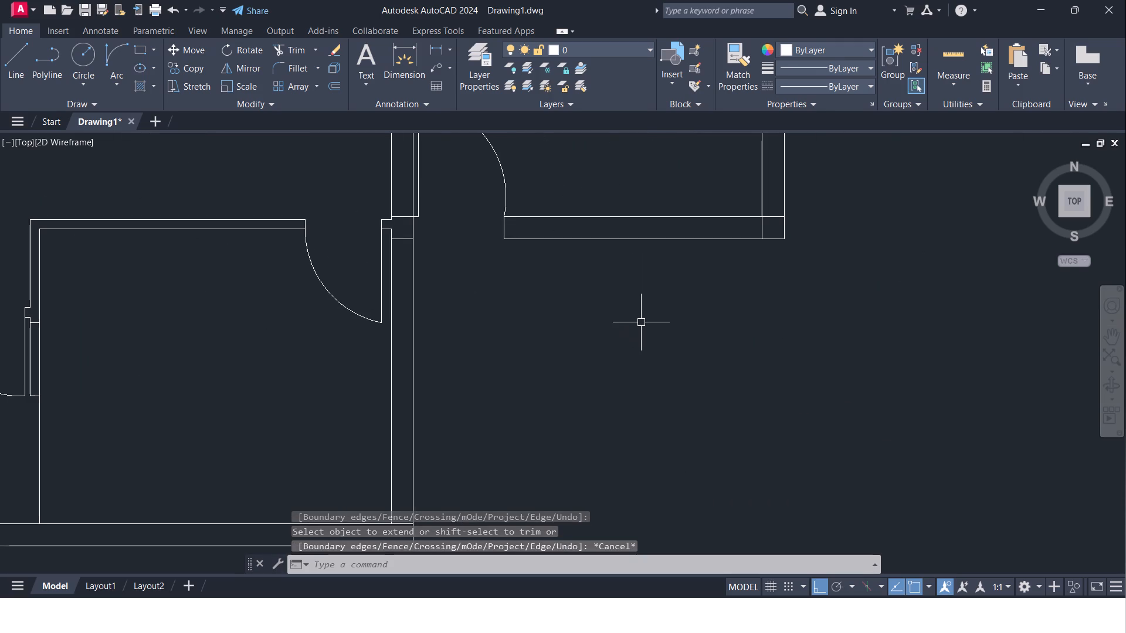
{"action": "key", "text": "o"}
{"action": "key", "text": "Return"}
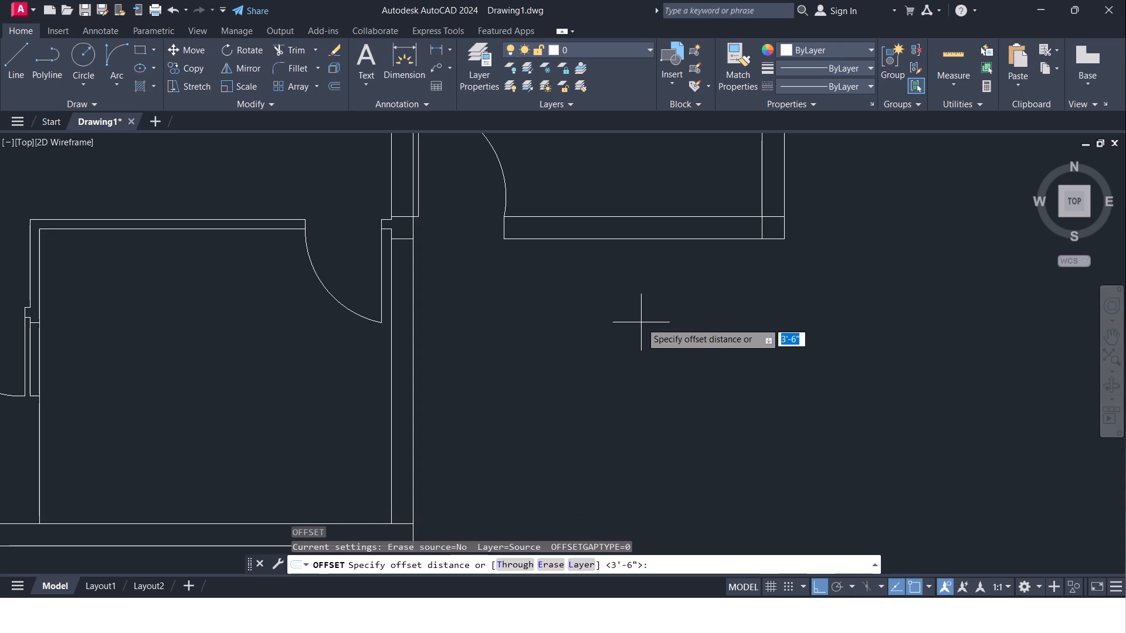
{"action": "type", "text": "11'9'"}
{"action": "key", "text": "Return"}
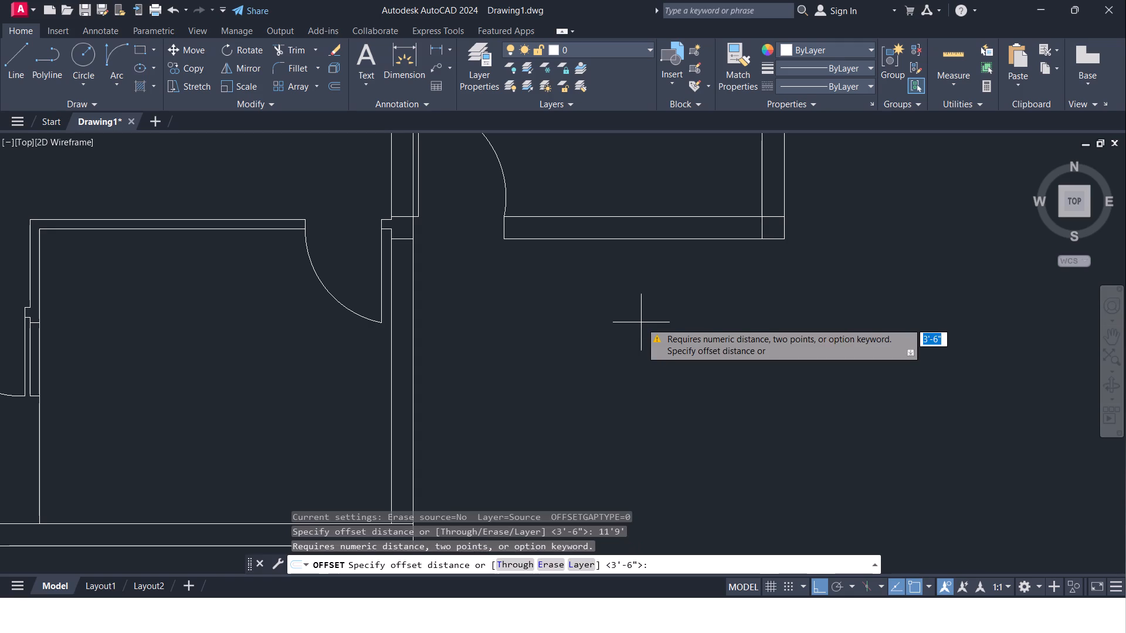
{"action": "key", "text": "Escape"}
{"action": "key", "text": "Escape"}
Offset the outer line of the lower room's right wall 11'9" to the right.
{"action": "key", "text": "o"}
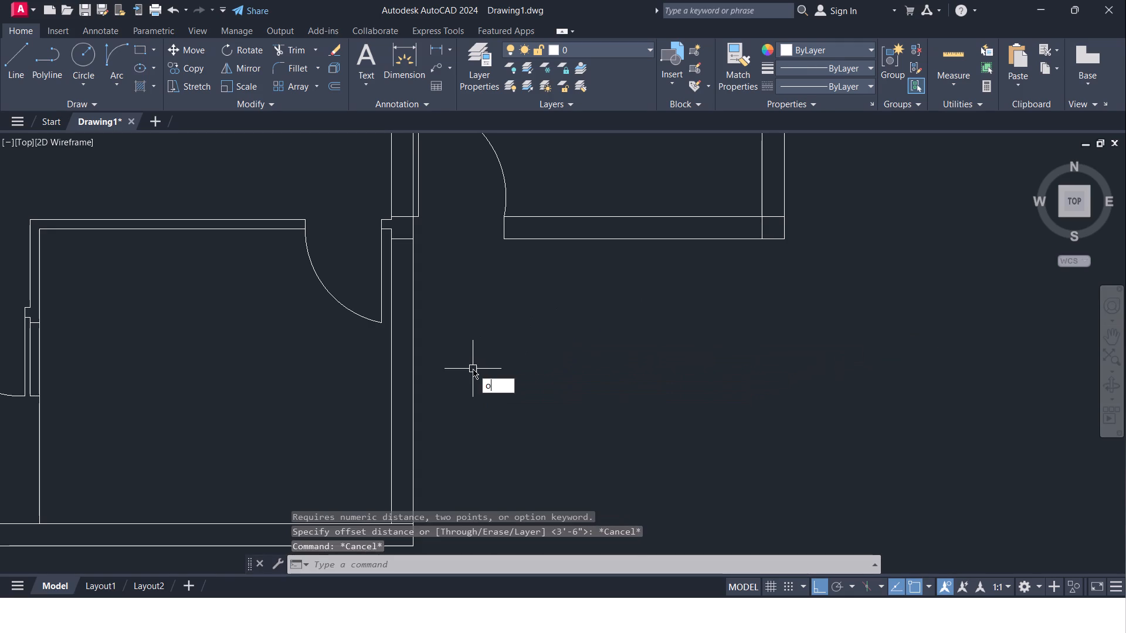
{"action": "key", "text": "Return"}
{"action": "type", "text": "11'"}
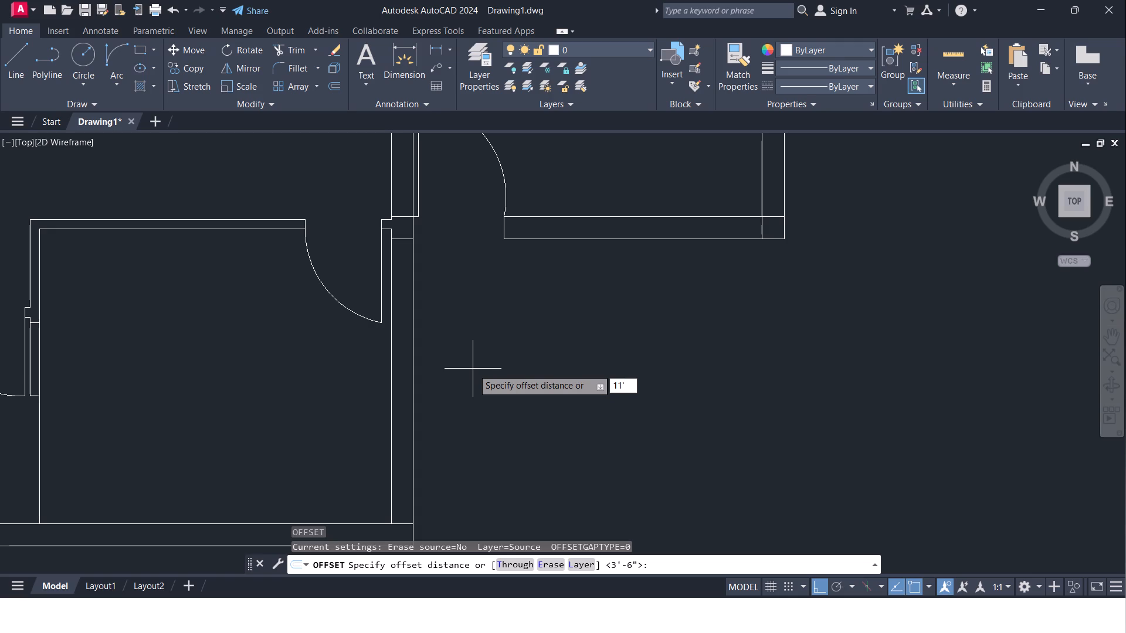
{"action": "type", "text": "9\""}
{"action": "key", "text": "Return"}
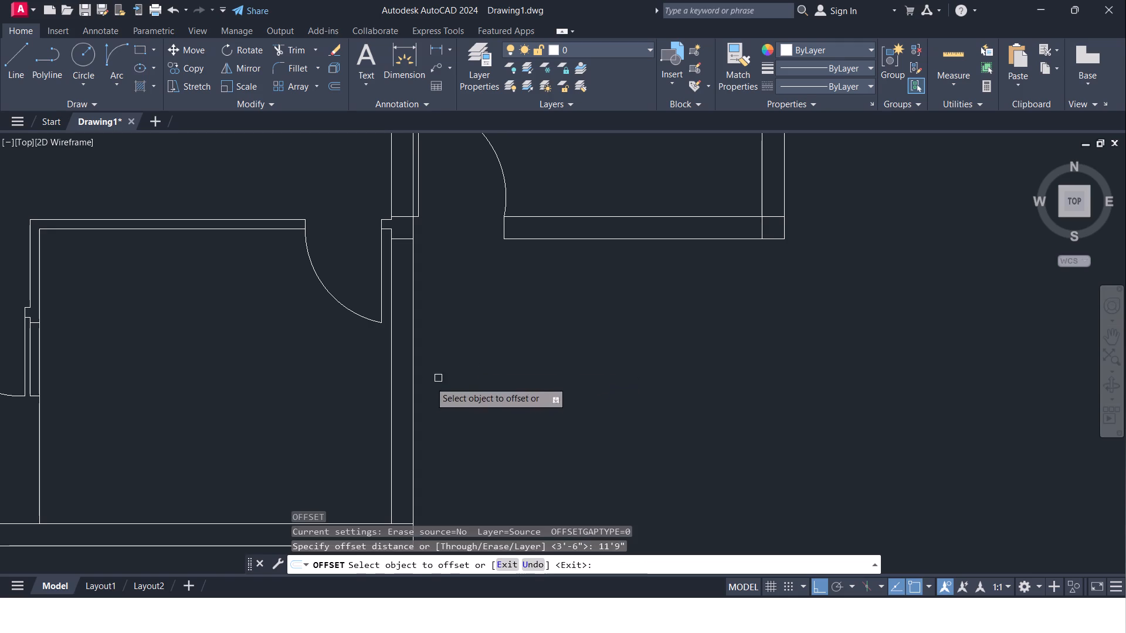
{"action": "left_click", "coordinate": [412, 385]}
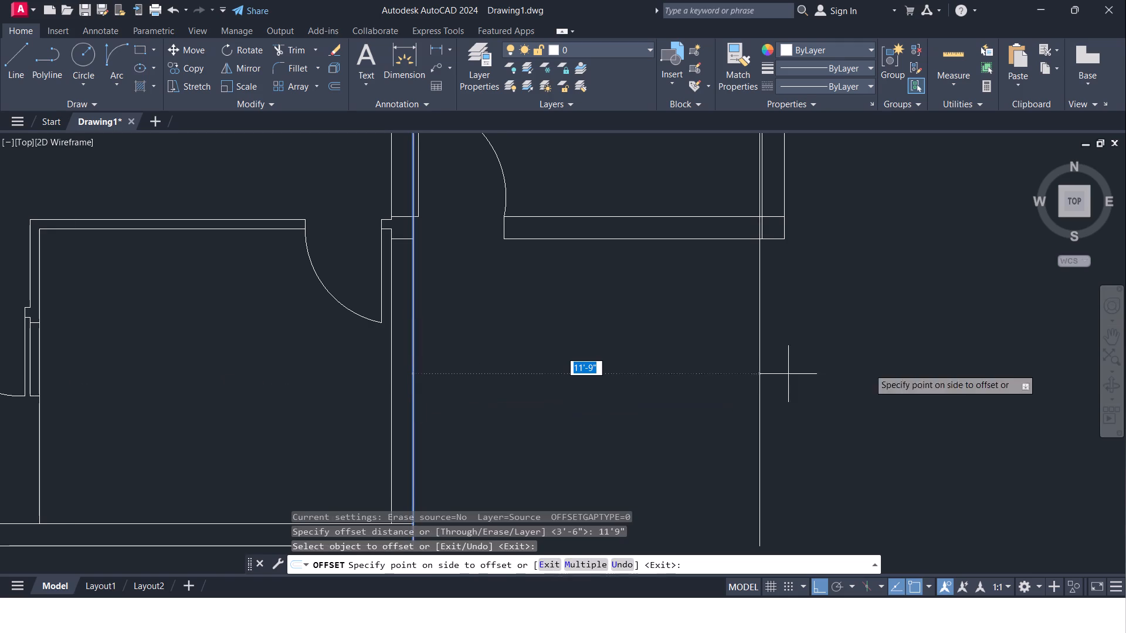
{"action": "left_click", "coordinate": [988, 357]}
{"action": "middle_click_drag", "start_coordinate": [896, 363], "coordinate": [850, 367]}
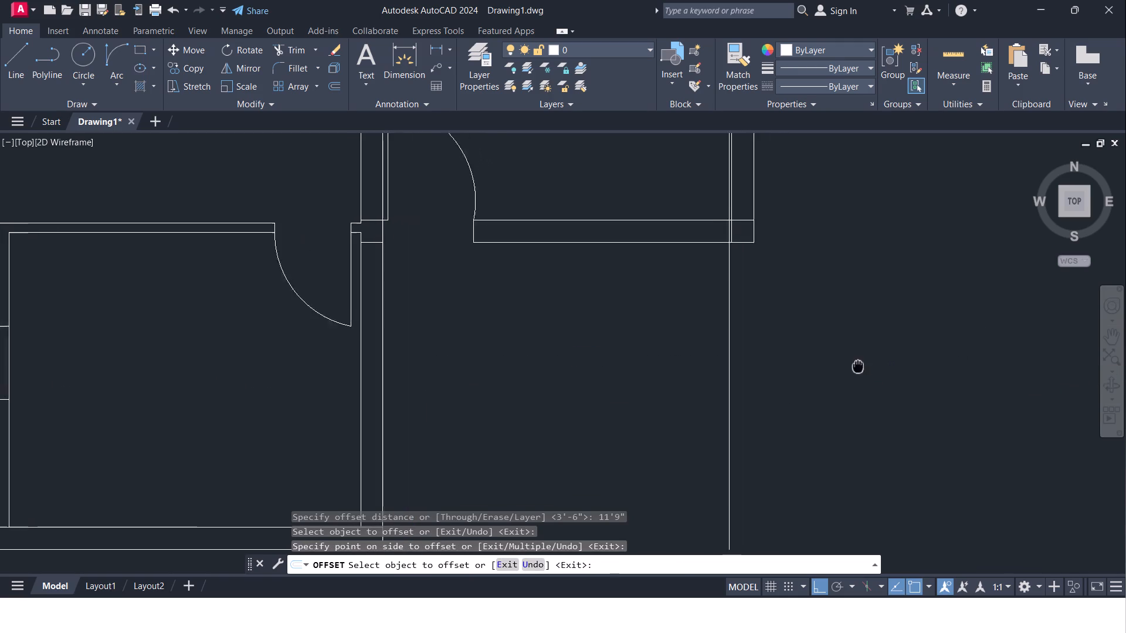
{"action": "middle_click_drag", "start_coordinate": [850, 367], "coordinate": [849, 367]}
{"action": "key", "text": "Escape"}
Move the new vertical line down so its upper end sits on the lower line of the right-hand room's bottom wall.
{"action": "middle_click_drag", "start_coordinate": [810, 311], "coordinate": [785, 400]}
{"action": "scroll", "coordinate": [785, 400], "scroll_direction": "down", "scroll_amount": 1}
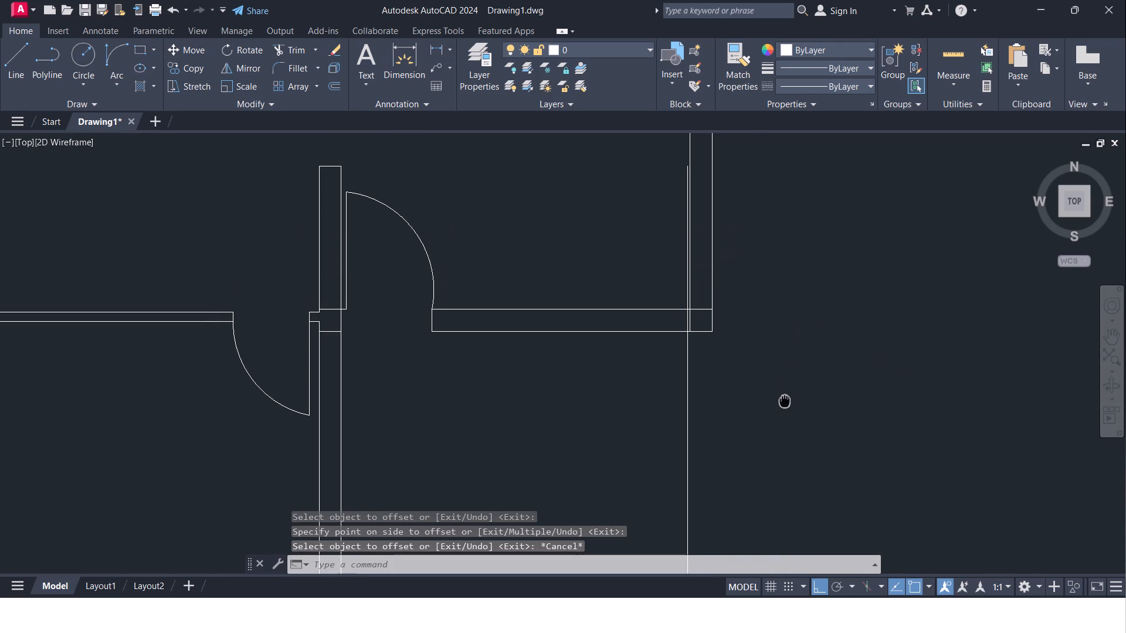
{"action": "middle_click_drag", "start_coordinate": [785, 400], "coordinate": [750, 381]}
{"action": "scroll", "coordinate": [750, 381], "scroll_direction": "up", "scroll_amount": 1}
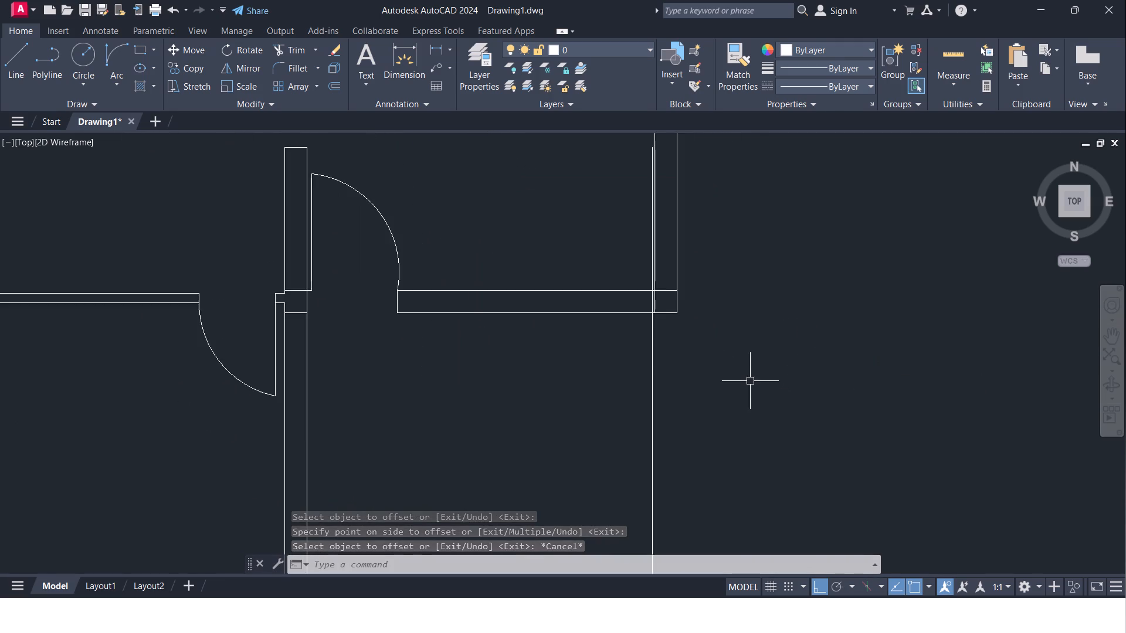
{"action": "scroll", "coordinate": [750, 381], "scroll_direction": "up", "scroll_amount": 2}
{"action": "middle_click_drag", "start_coordinate": [749, 379], "coordinate": [759, 404]}
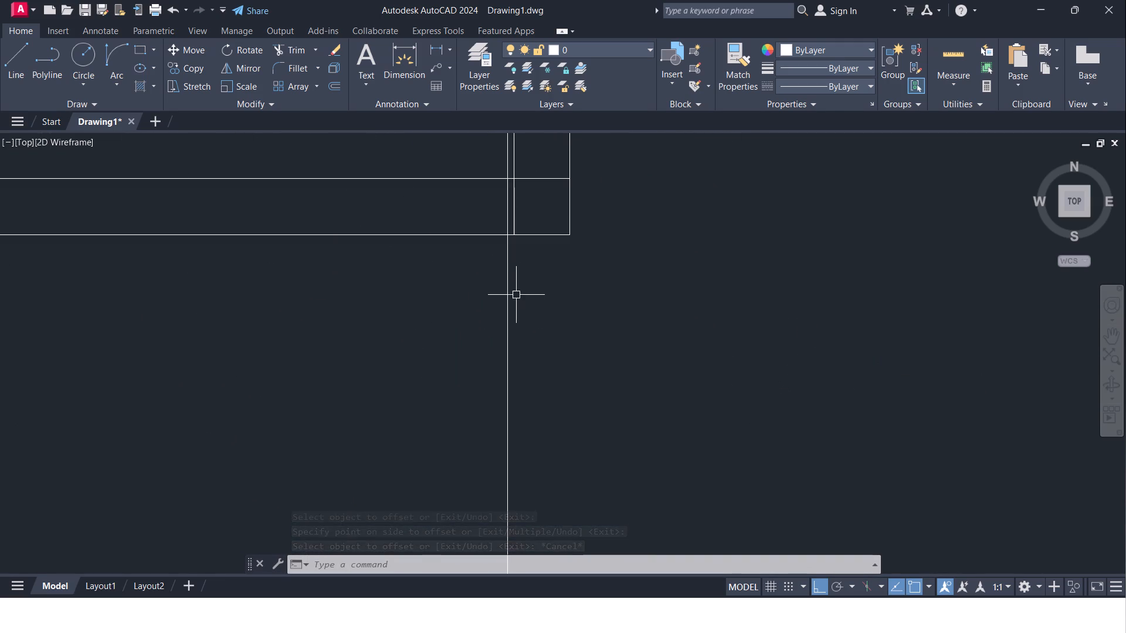
{"action": "left_click", "coordinate": [510, 302]}
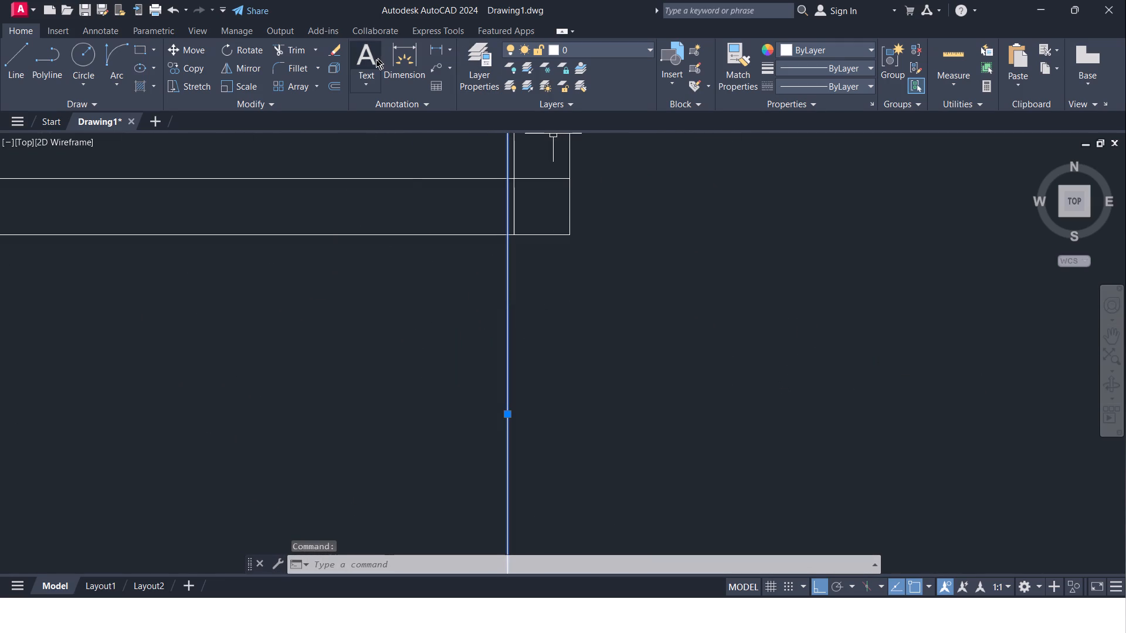
{"action": "scroll", "coordinate": [413, 166], "scroll_direction": "down", "scroll_amount": 2}
{"action": "middle_click_drag", "start_coordinate": [413, 172], "coordinate": [413, 342]}
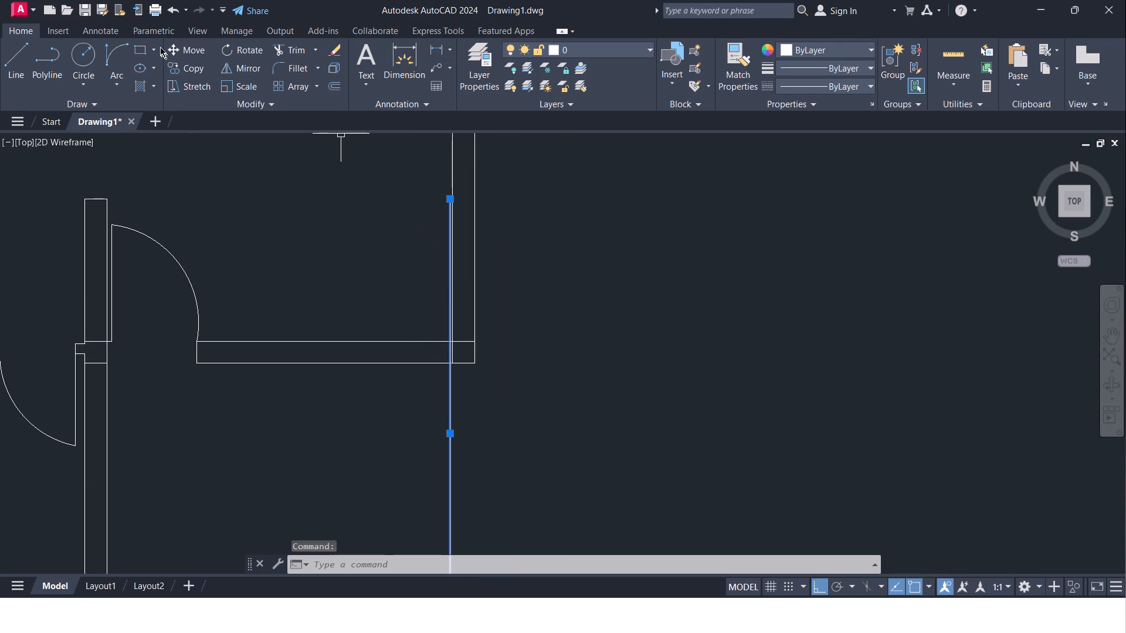
{"action": "left_click", "coordinate": [171, 53]}
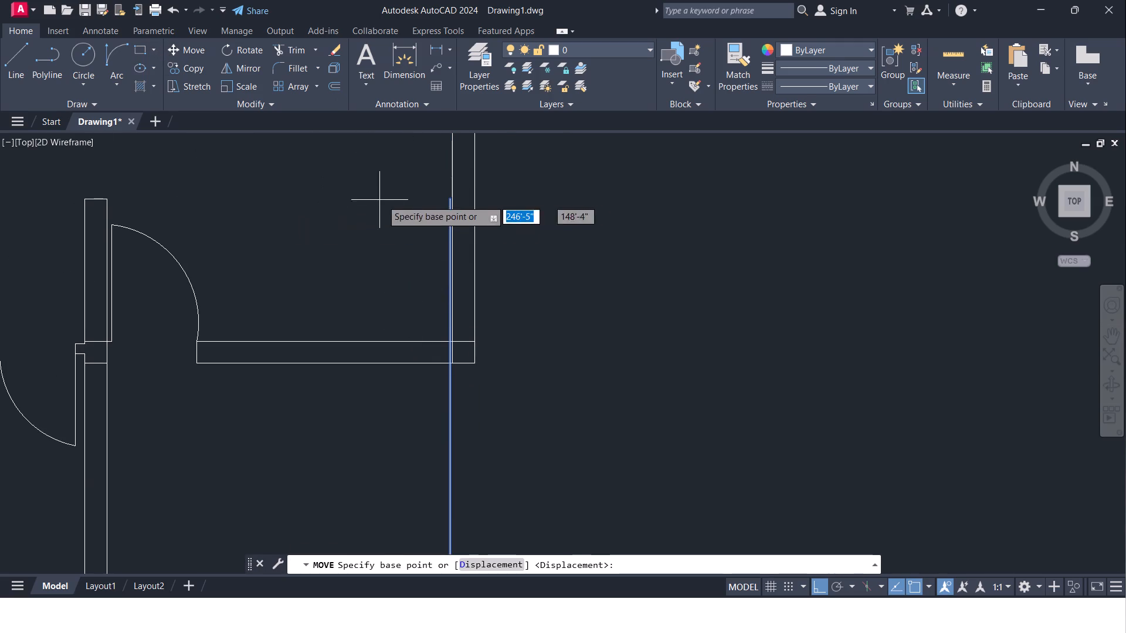
{"action": "left_click", "coordinate": [448, 199]}
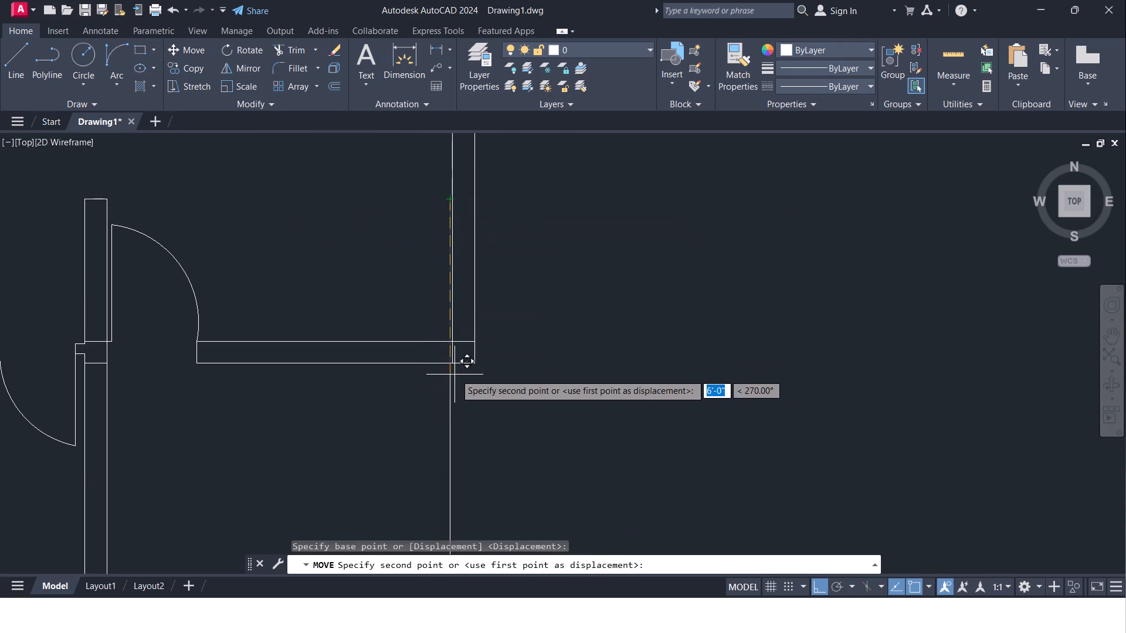
{"action": "left_click", "coordinate": [455, 366]}
{"action": "middle_click_drag", "start_coordinate": [456, 387], "coordinate": [501, 214]}
{"action": "scroll", "coordinate": [456, 387], "scroll_direction": "down", "scroll_amount": 1}
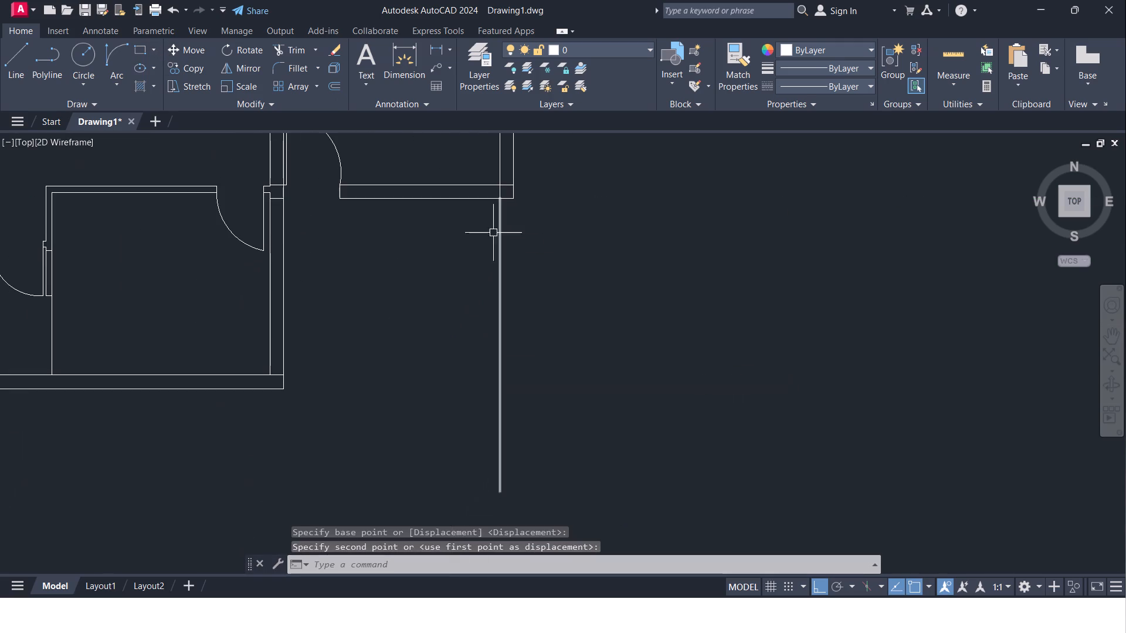
{"action": "key", "text": "Escape"}
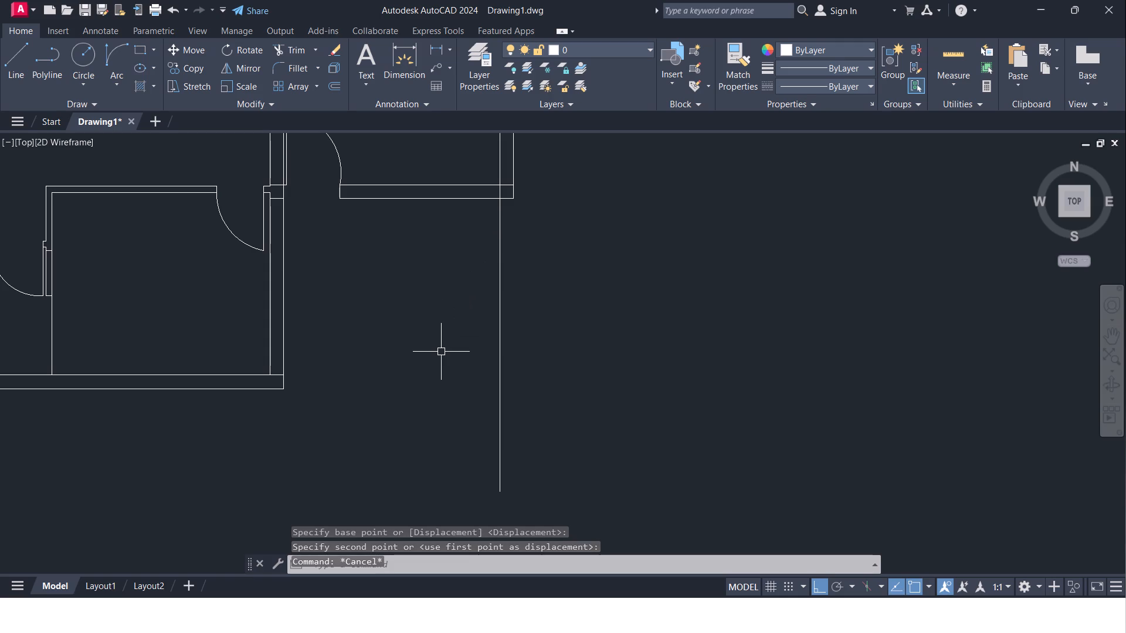
Offset the lower line of the right-hand room's bottom wall 4' downward.
{"action": "middle_click_drag", "start_coordinate": [448, 353], "coordinate": [442, 375]}
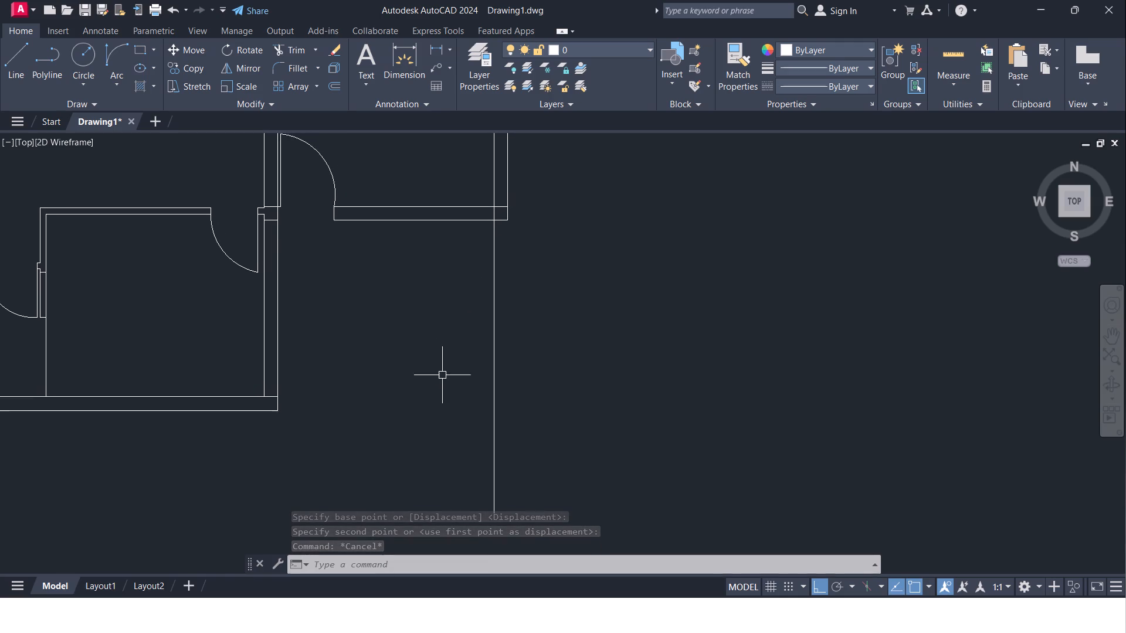
{"action": "key", "text": "Escape"}
{"action": "key", "text": "o"}
{"action": "key", "text": "Return"}
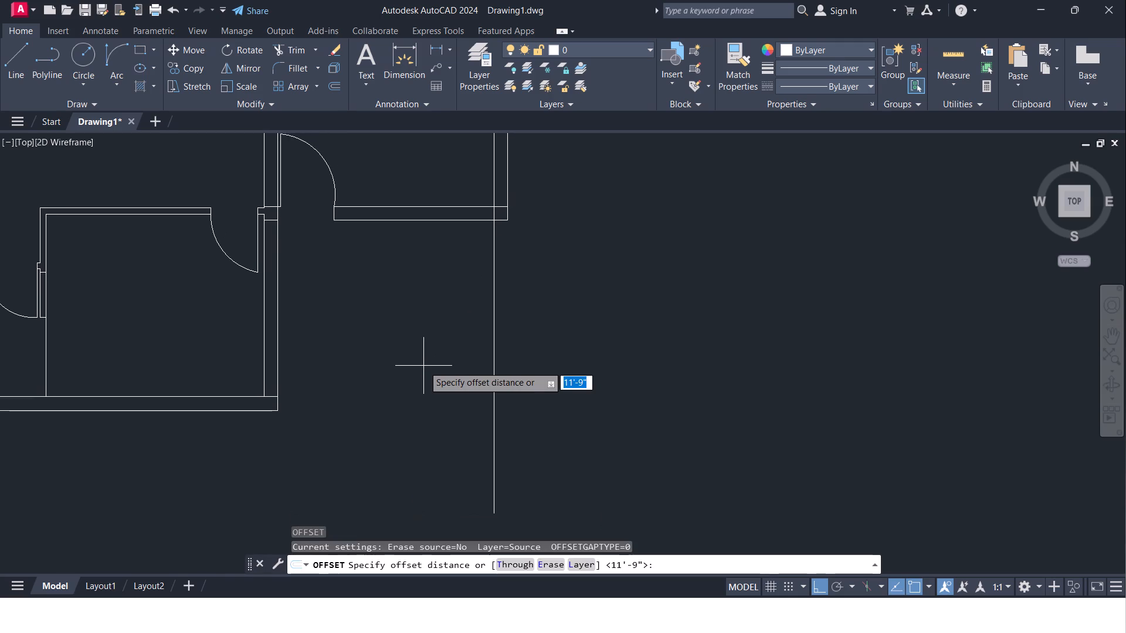
{"action": "key", "text": "4"}
{"action": "key", "text": "apostrophe"}
{"action": "key", "text": "Return"}
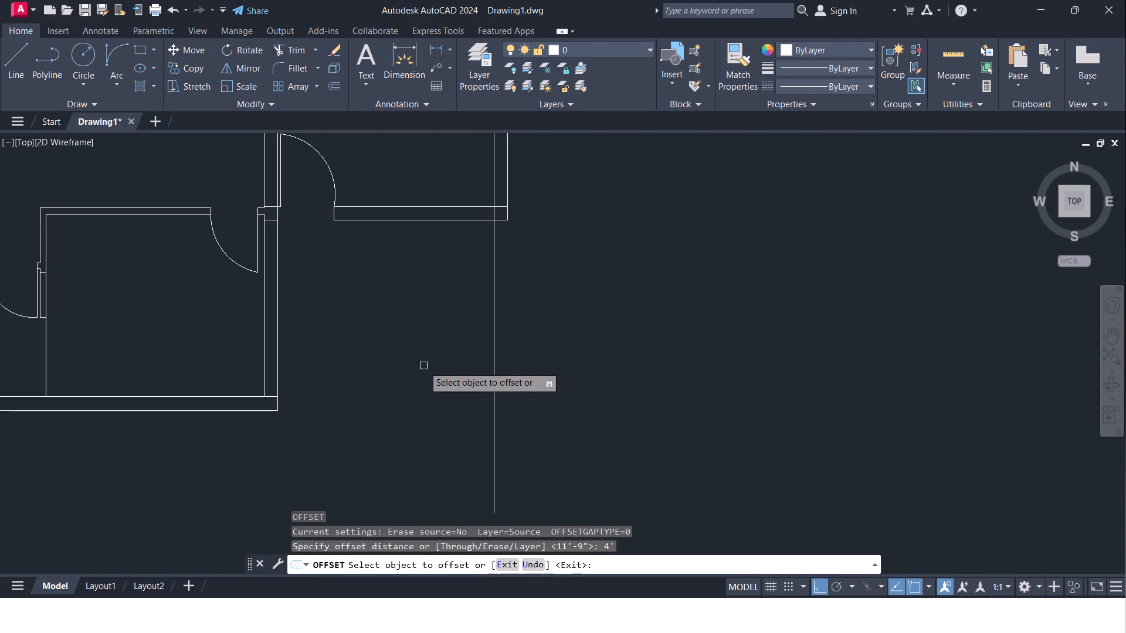
{"action": "left_click", "coordinate": [413, 221]}
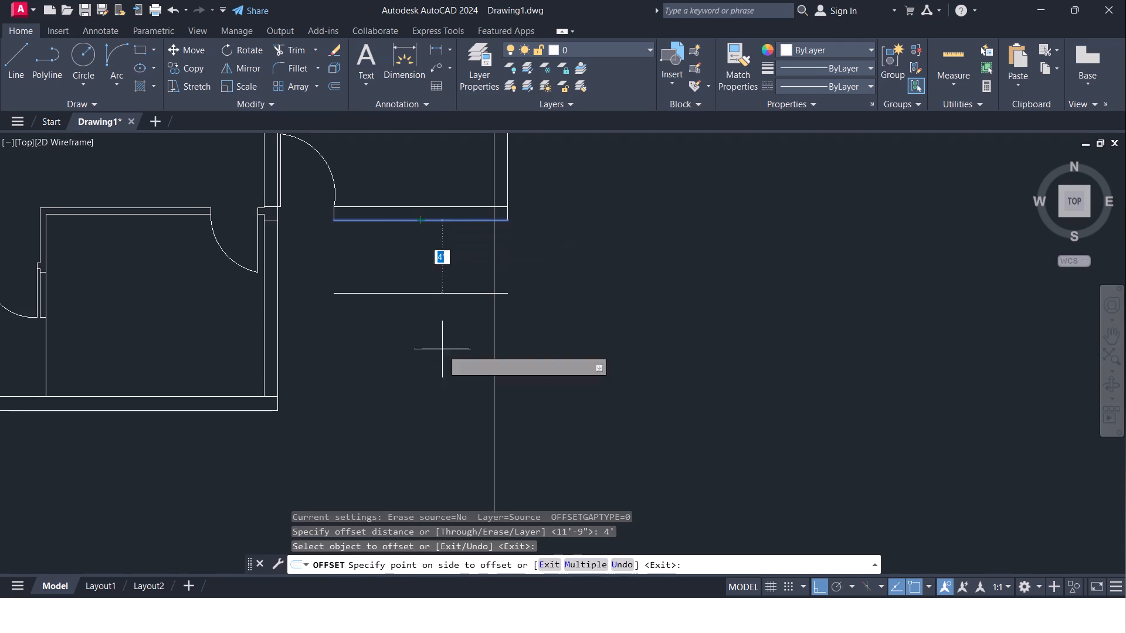
{"action": "left_click", "coordinate": [440, 373]}
{"action": "key", "text": "Escape"}
Extend the new horizontal line to the outer line of the lower room's right wall.
{"action": "type", "text": "ex"}
{"action": "key", "text": "Return"}
{"action": "key", "text": "Return"}
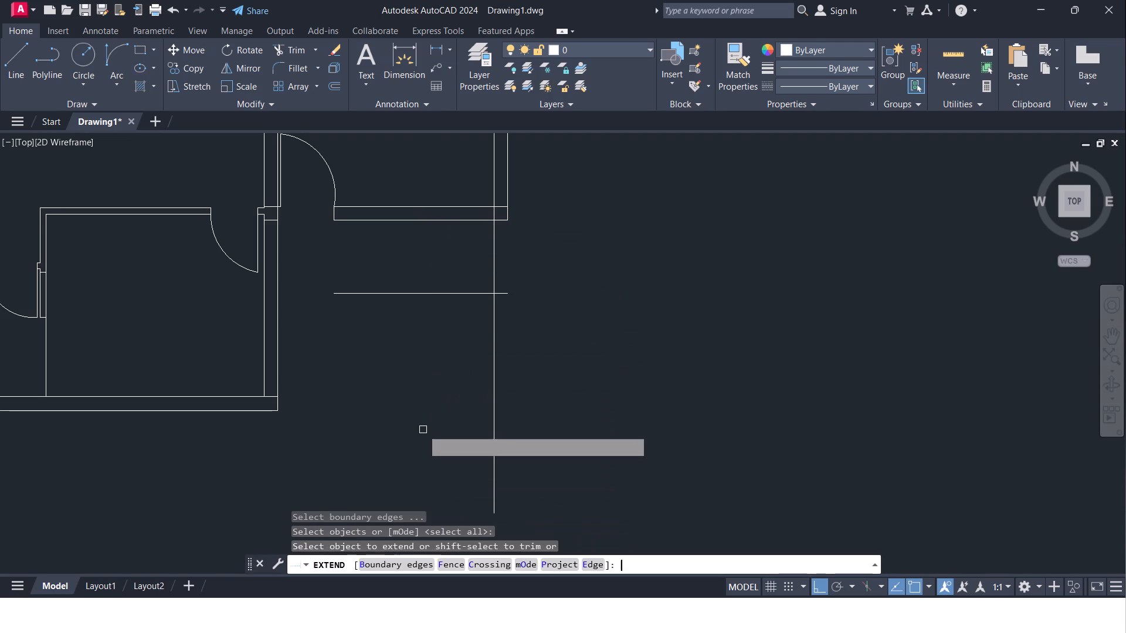
{"action": "left_click", "coordinate": [417, 291]}
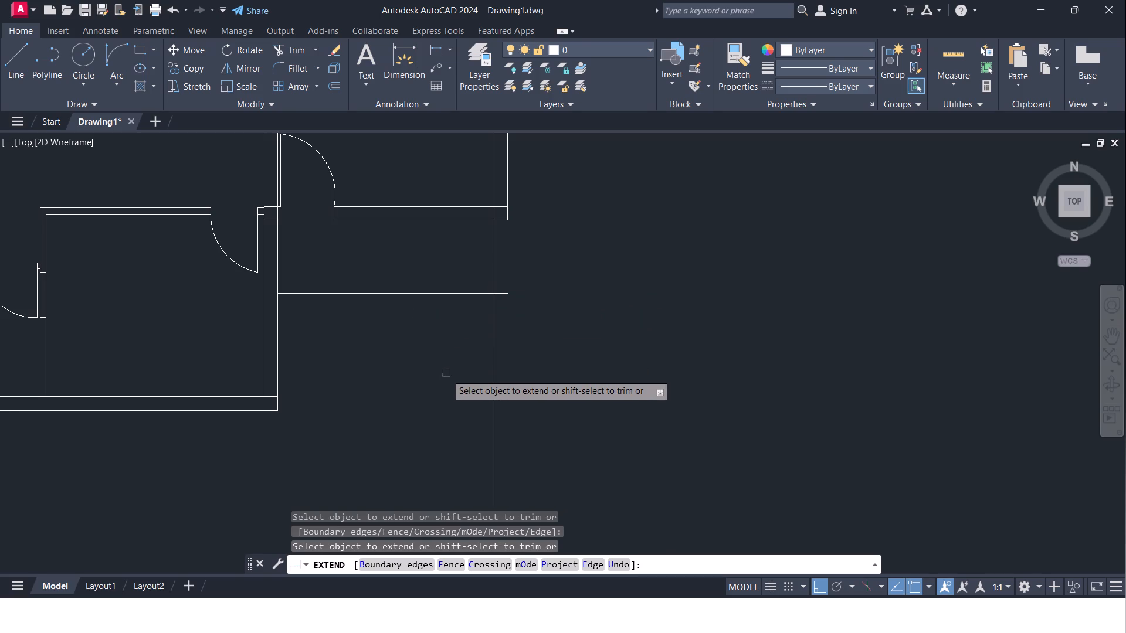
{"action": "key", "text": "Escape"}
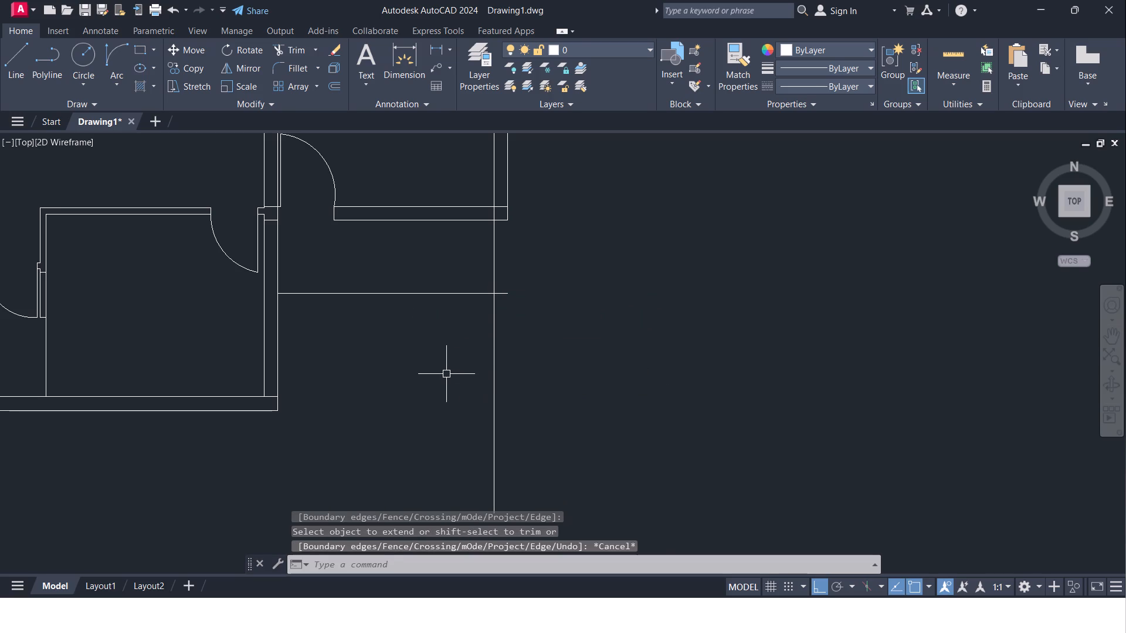
Trim the vertical line below the new horizontal line and the horizontal stub beyond the vertical line, forming a clean corner.
{"action": "type", "text": "tr"}
{"action": "key", "text": "space"}
{"action": "key", "text": "space"}
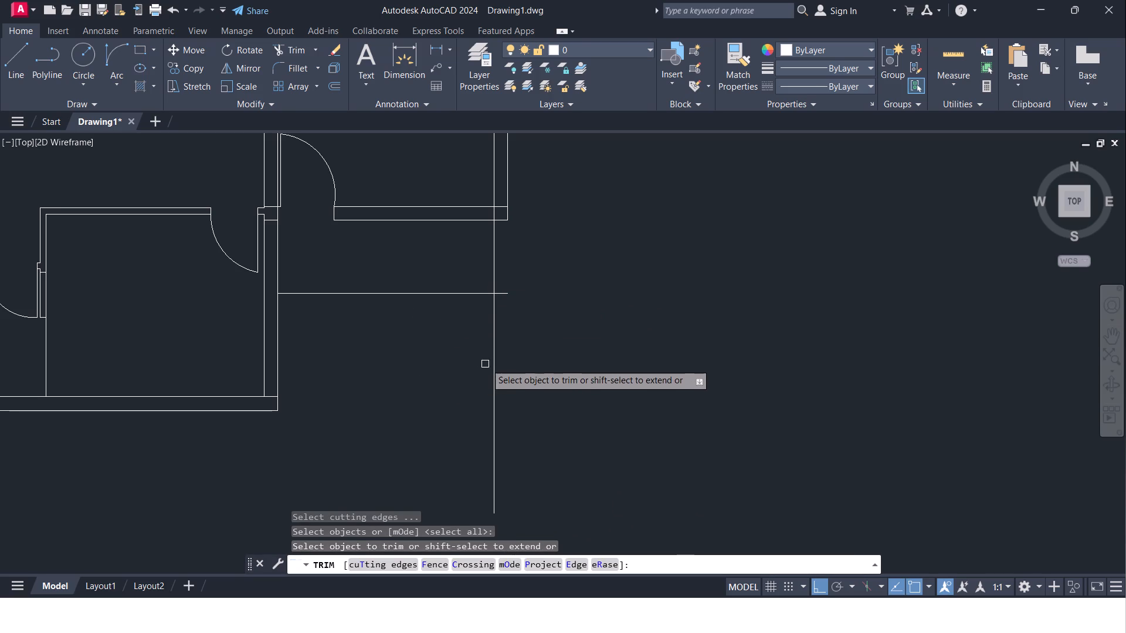
{"action": "left_click", "coordinate": [490, 359]}
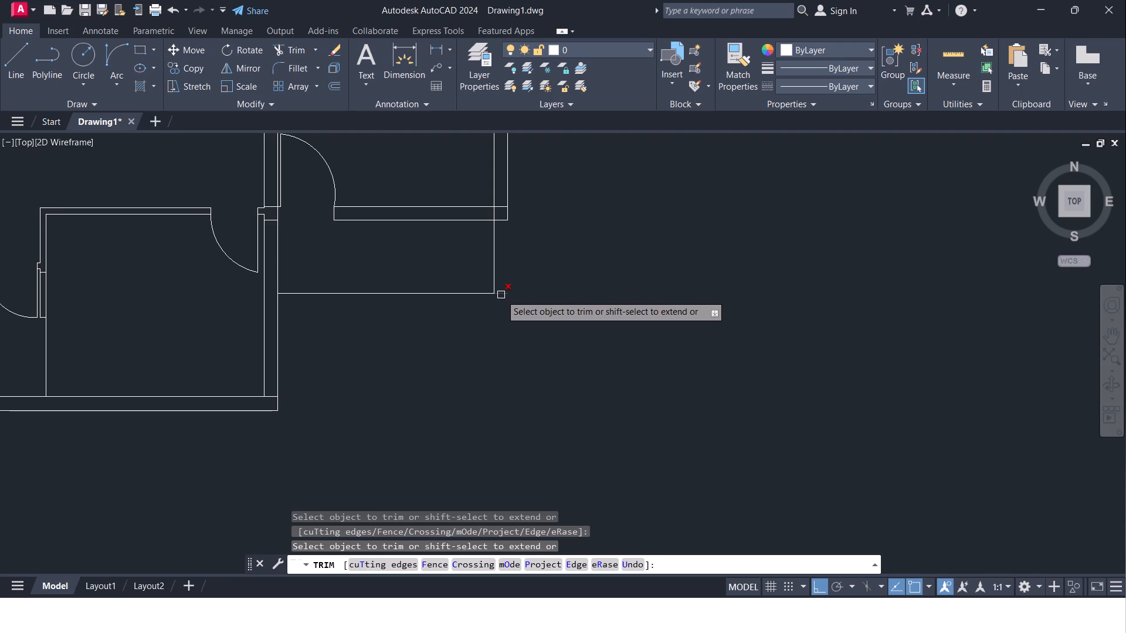
{"action": "left_click_drag", "start_coordinate": [501, 295], "coordinate": [501, 301]}
{"action": "middle_click_drag", "start_coordinate": [482, 325], "coordinate": [473, 377]}
{"action": "key", "text": "Escape"}
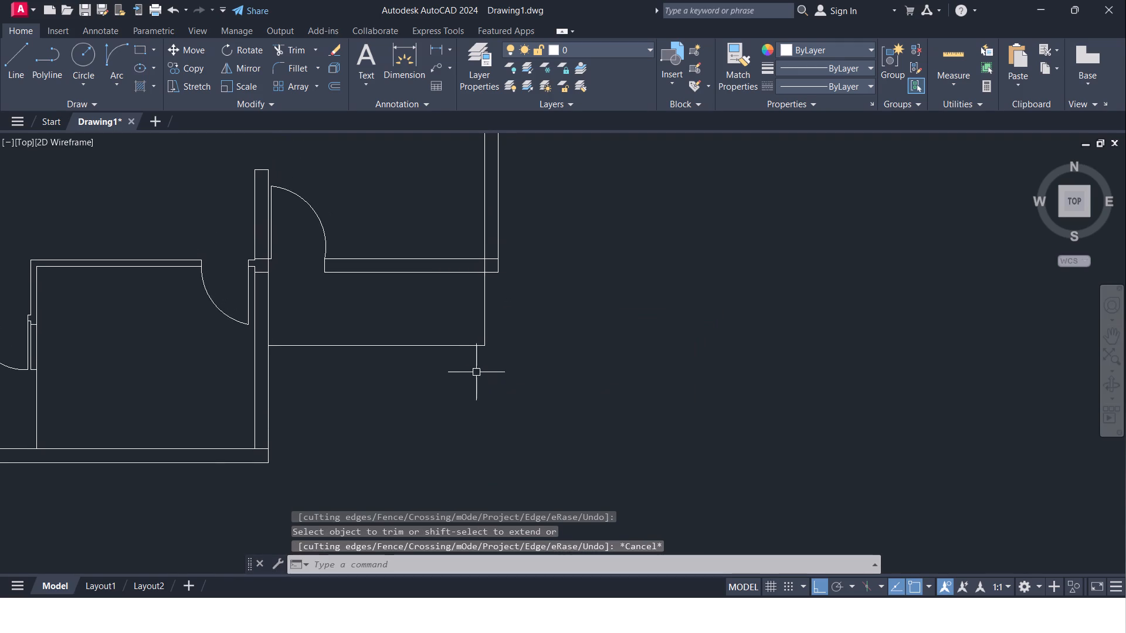
Move the short vertical line right so its upper end sits on the outer bottom corner of the right-hand room.
{"action": "left_click", "coordinate": [482, 319]}
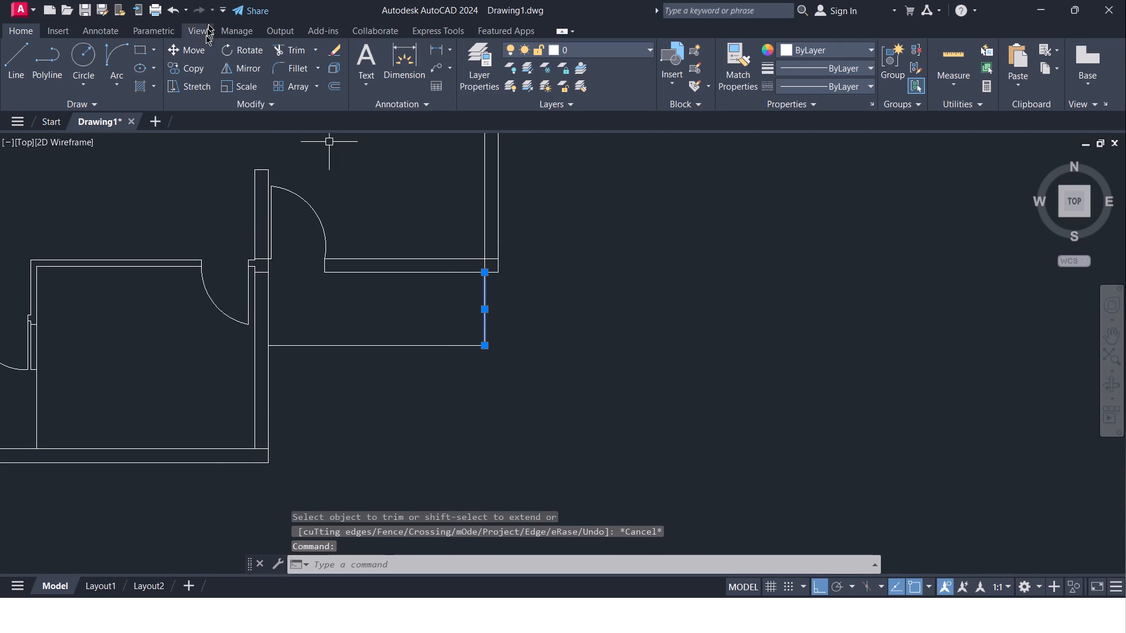
{"action": "left_click", "coordinate": [195, 57]}
{"action": "left_click", "coordinate": [202, 57]}
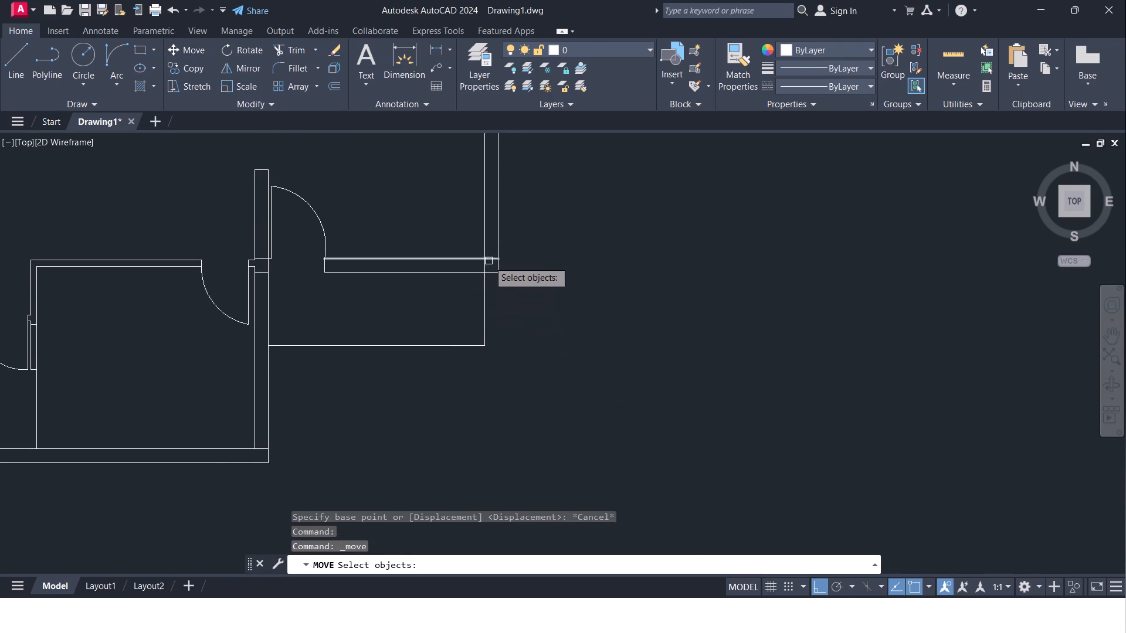
{"action": "key", "text": "Escape"}
{"action": "left_click", "coordinate": [486, 315]}
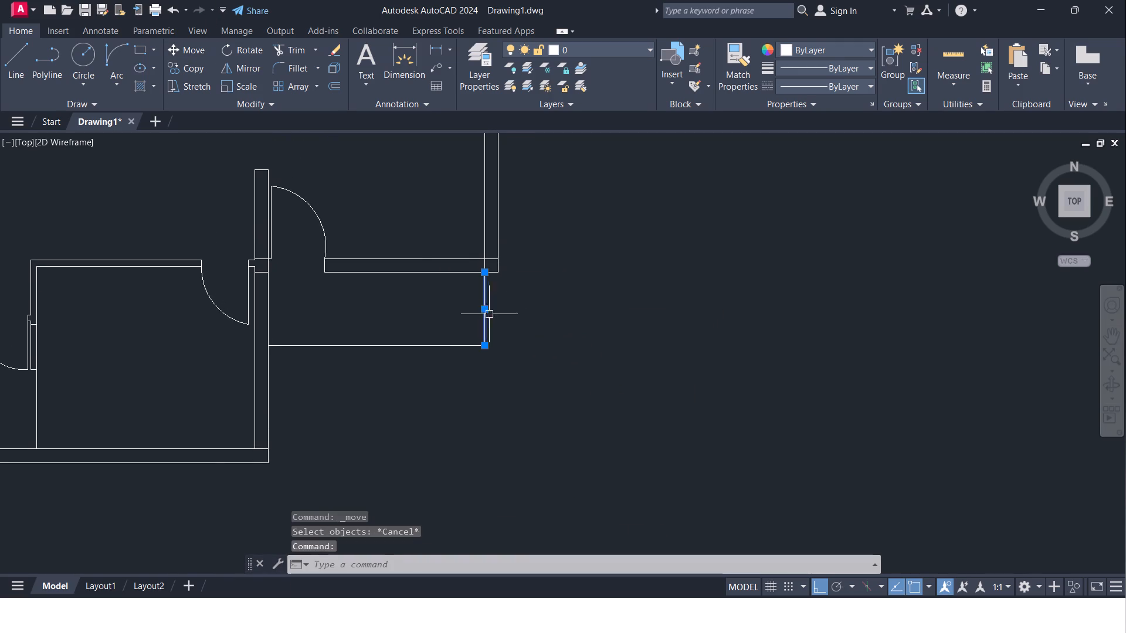
{"action": "left_click", "coordinate": [192, 46]}
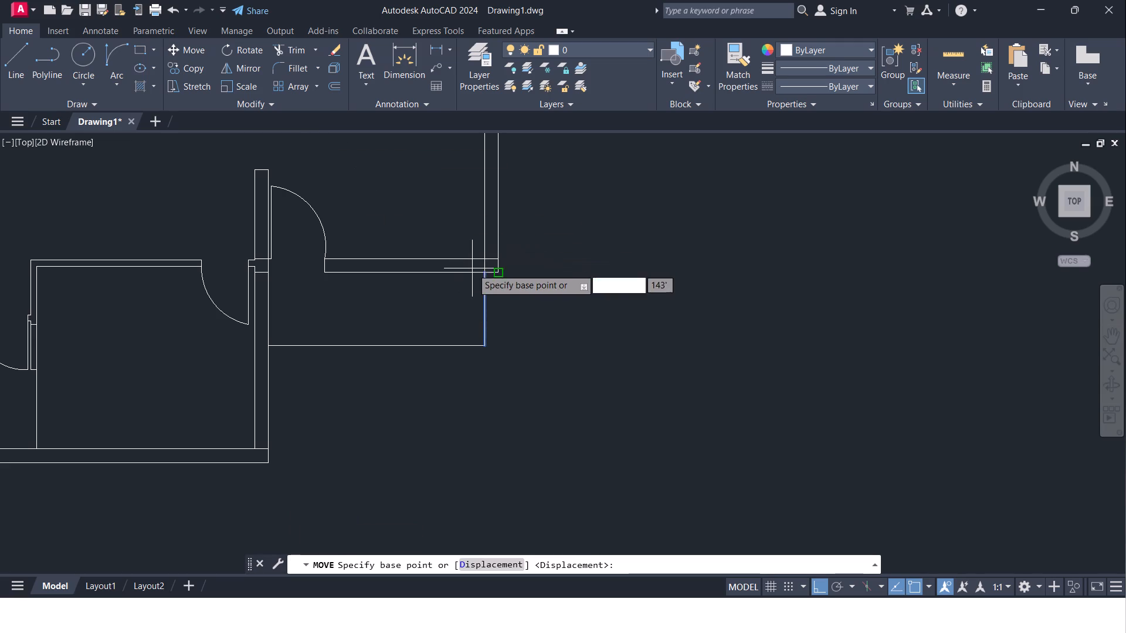
{"action": "left_click", "coordinate": [484, 271]}
{"action": "left_click", "coordinate": [494, 274]}
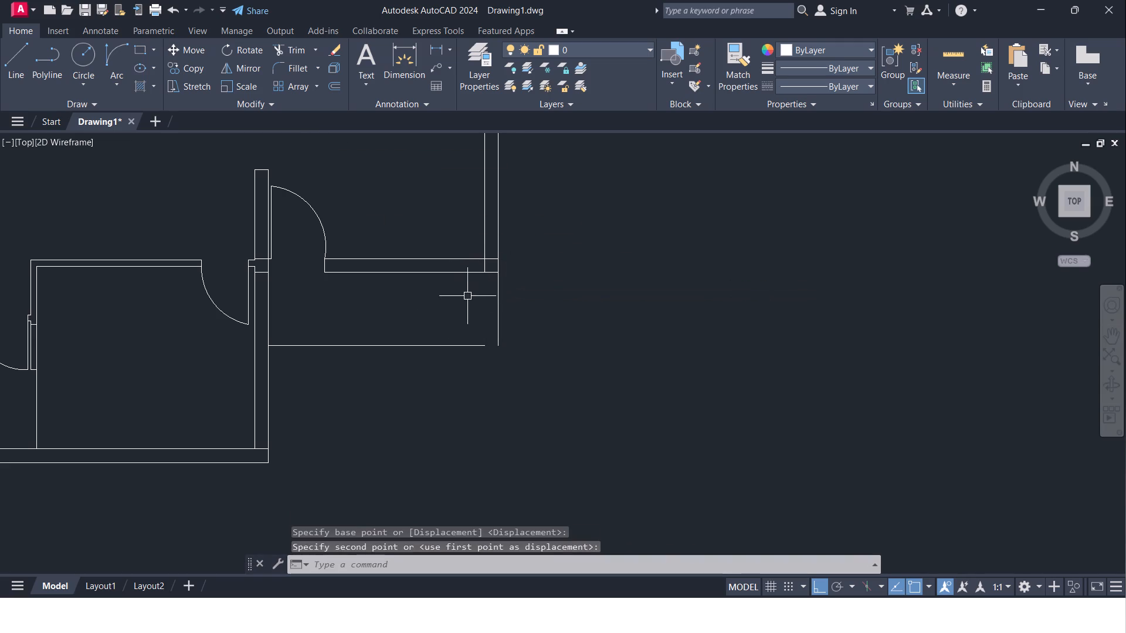
{"action": "key", "text": "Escape"}
Extend the horizontal line below the right-hand room to the moved vertical line.
{"action": "key", "text": "e"}
{"action": "key", "text": "x"}
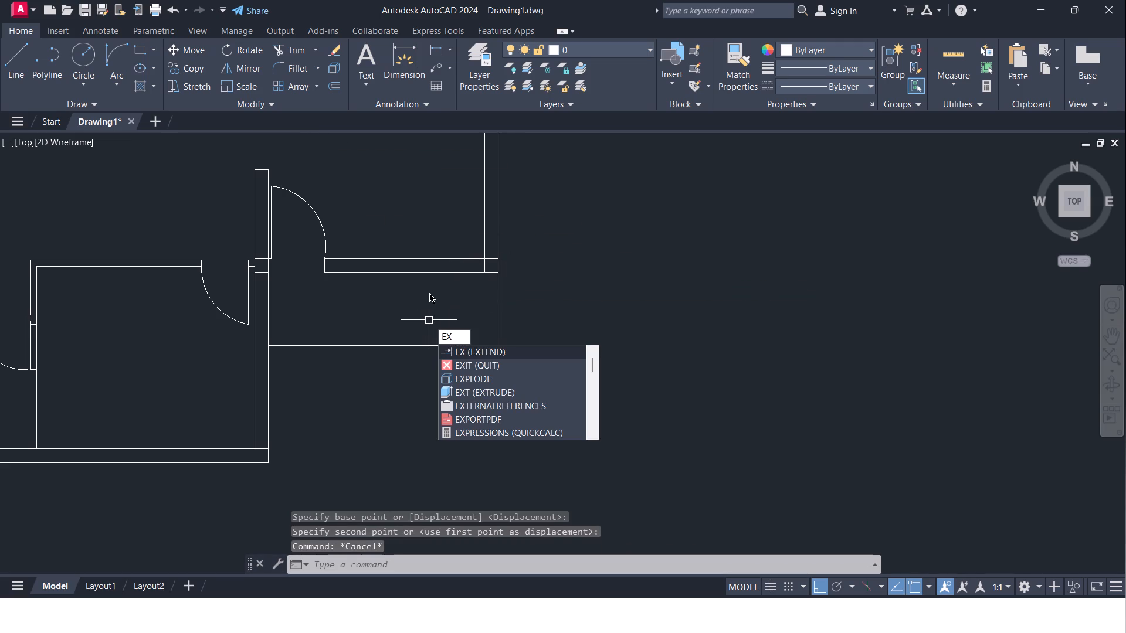
{"action": "key", "text": "Return"}
{"action": "key", "text": "Return"}
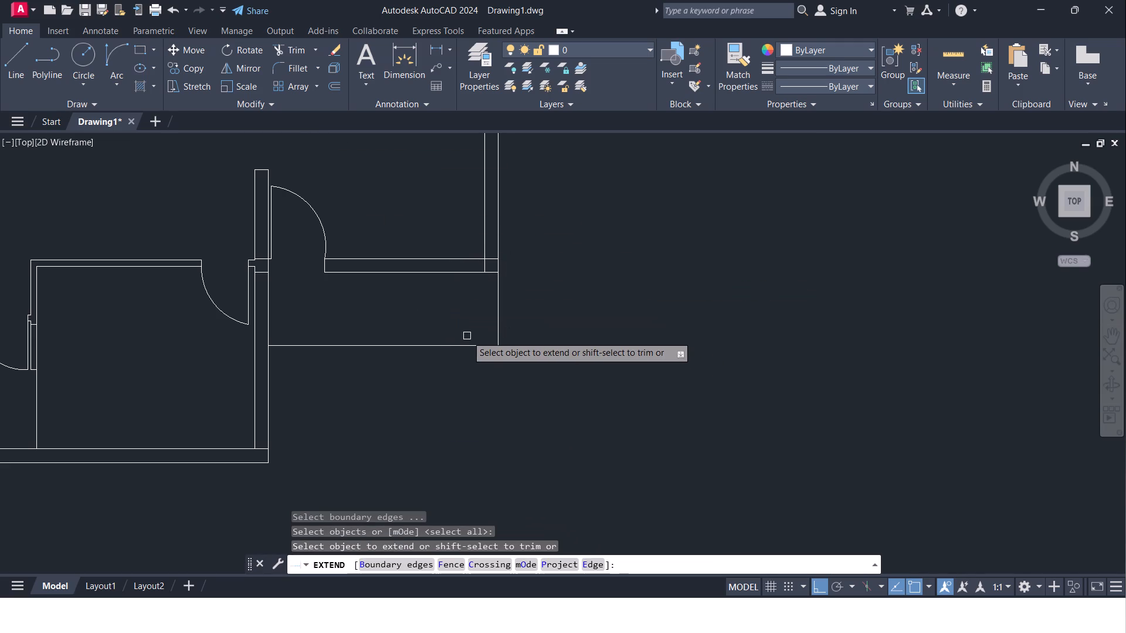
{"action": "left_click", "coordinate": [464, 346]}
{"action": "middle_click_drag", "start_coordinate": [492, 389], "coordinate": [508, 403]}
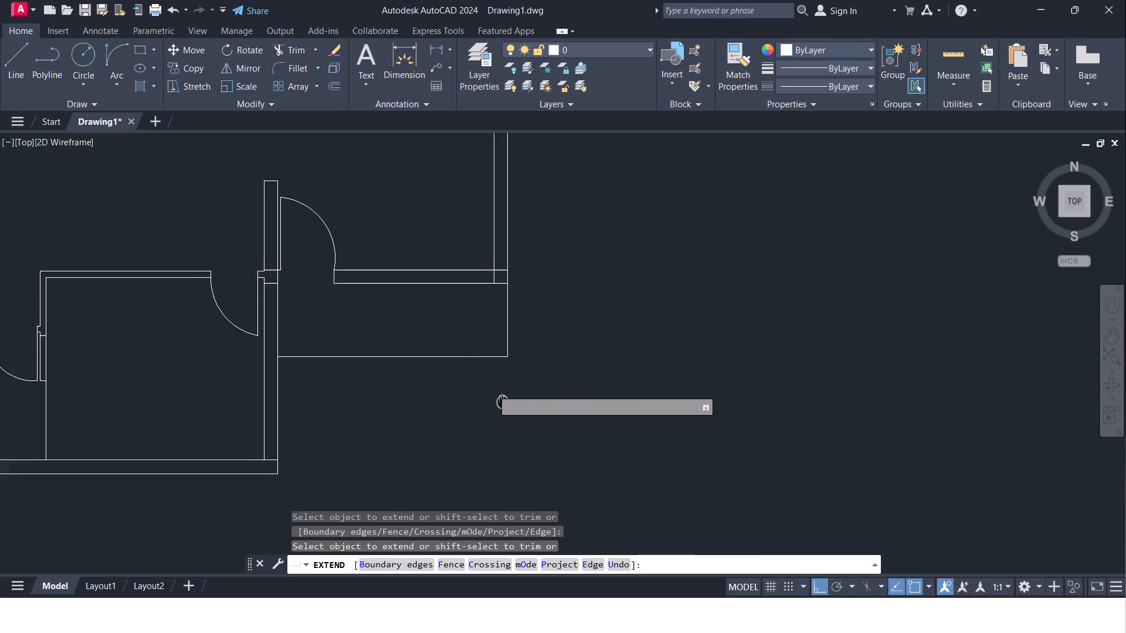
{"action": "middle_click_drag", "start_coordinate": [508, 403], "coordinate": [510, 417]}
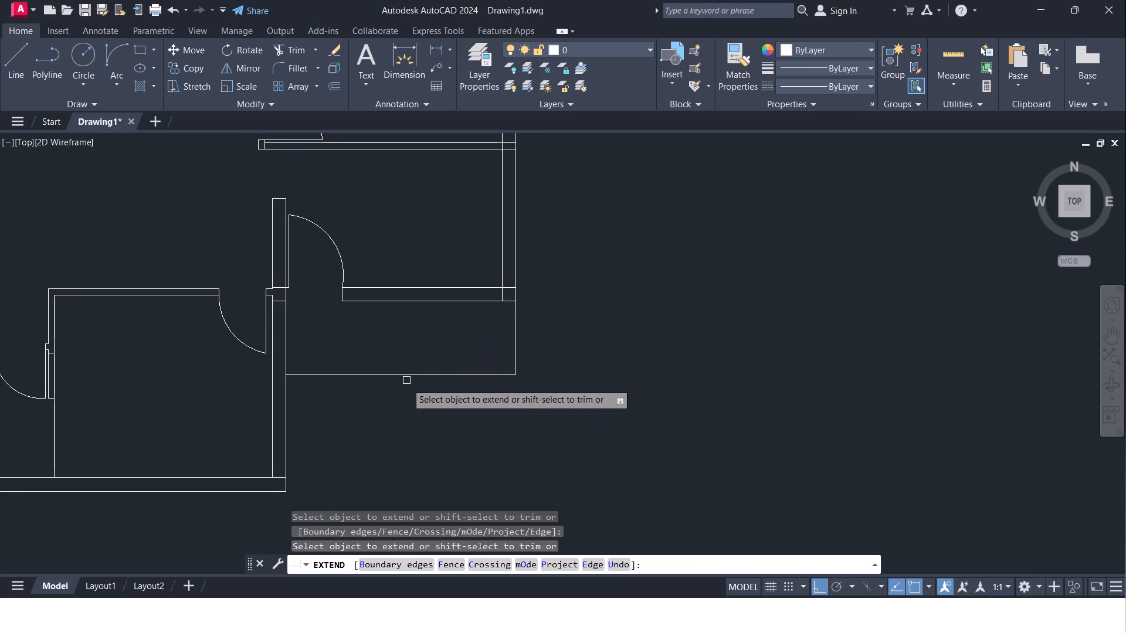
{"action": "key", "text": "Escape"}
Offset the horizontal line below the right-hand room 10" downward twice to create two step lines.
{"action": "key", "text": "o"}
{"action": "key", "text": "Return"}
{"action": "type", "text": "10\""}
{"action": "key", "text": "Return"}
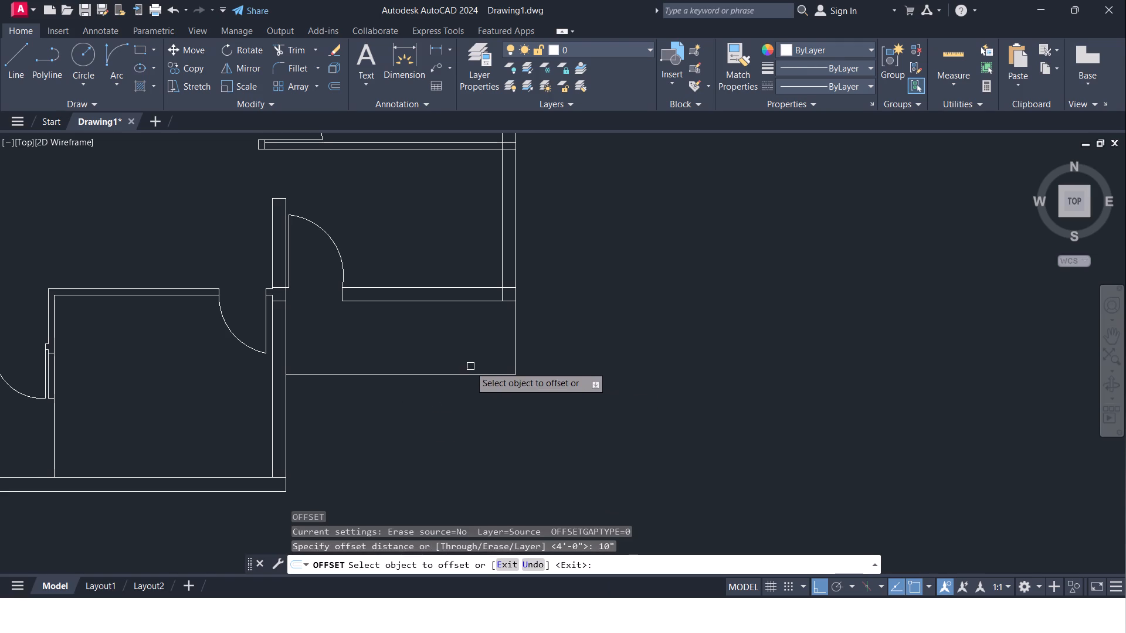
{"action": "left_click", "coordinate": [468, 372]}
{"action": "left_click", "coordinate": [468, 392]}
{"action": "left_click", "coordinate": [468, 391]}
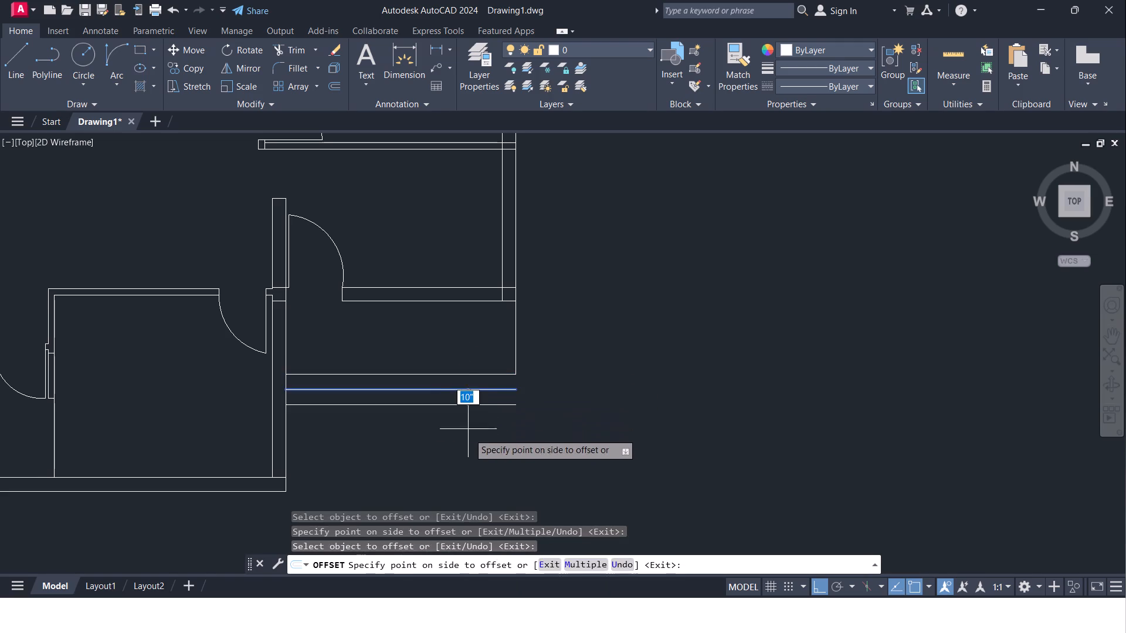
{"action": "left_click", "coordinate": [469, 436]}
{"action": "key", "text": "Escape"}
Extend the outer vertical line below the right-hand room down to the lowest step line.
{"action": "type", "text": "ex"}
{"action": "key", "text": "Return"}
{"action": "key", "text": "Return"}
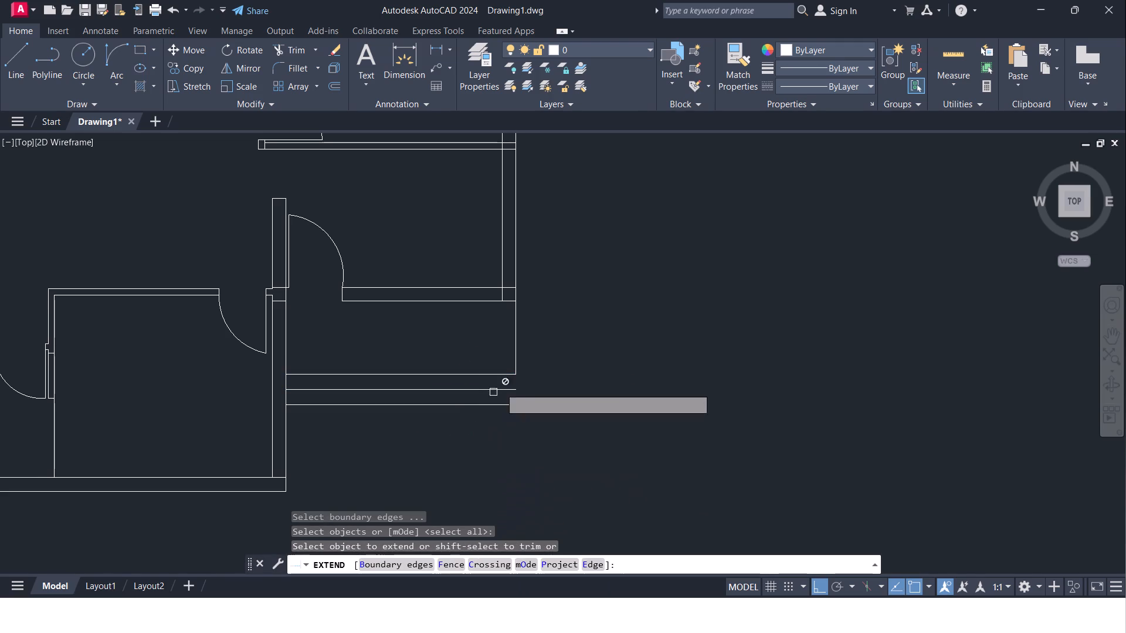
{"action": "left_click", "coordinate": [518, 361]}
{"action": "left_click", "coordinate": [515, 361]}
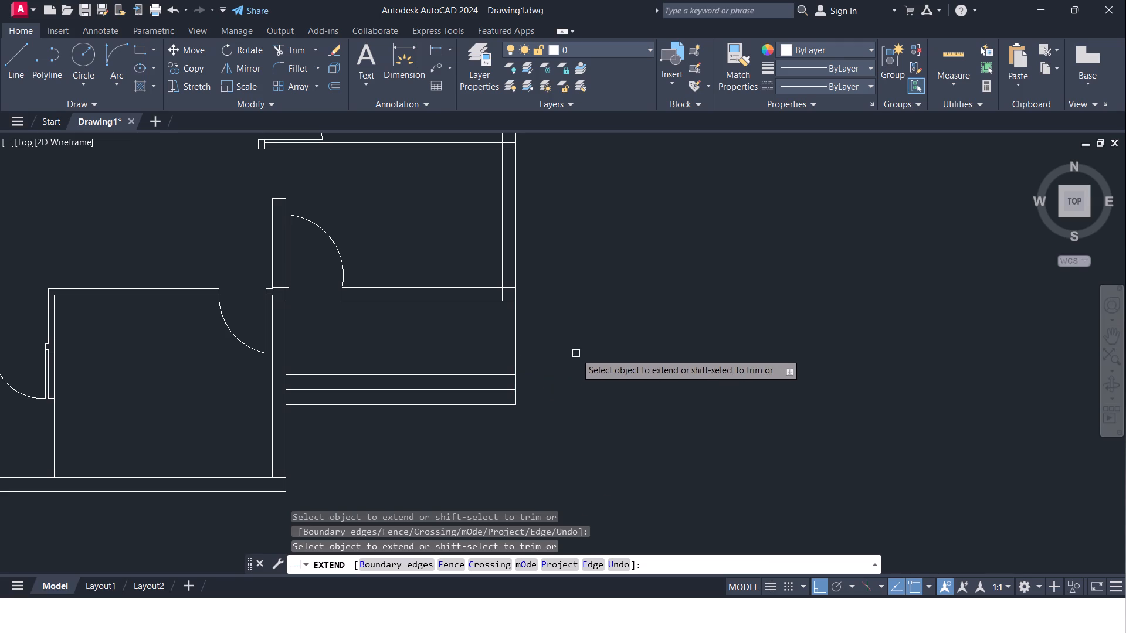
{"action": "middle_click_drag", "start_coordinate": [576, 353], "coordinate": [568, 390]}
{"action": "key", "text": "Escape"}
Offset the lower line of the right-hand room's bottom wall 2' upward into the room.
{"action": "scroll", "coordinate": [568, 390], "scroll_direction": "down", "scroll_amount": 1}
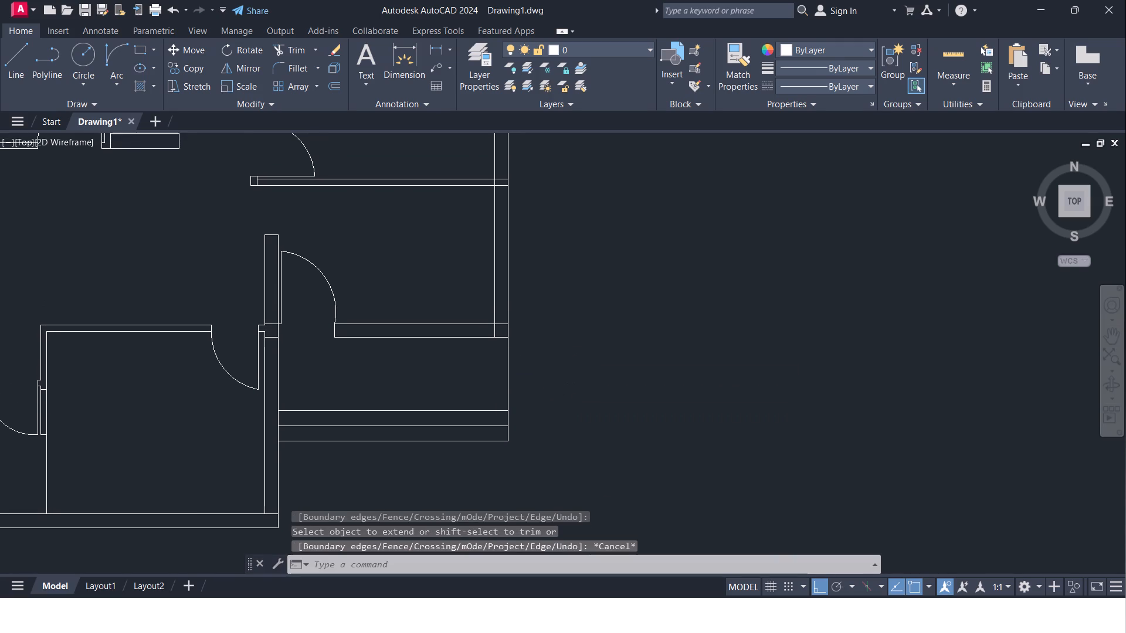
{"action": "scroll", "coordinate": [568, 390], "scroll_direction": "down", "scroll_amount": 1}
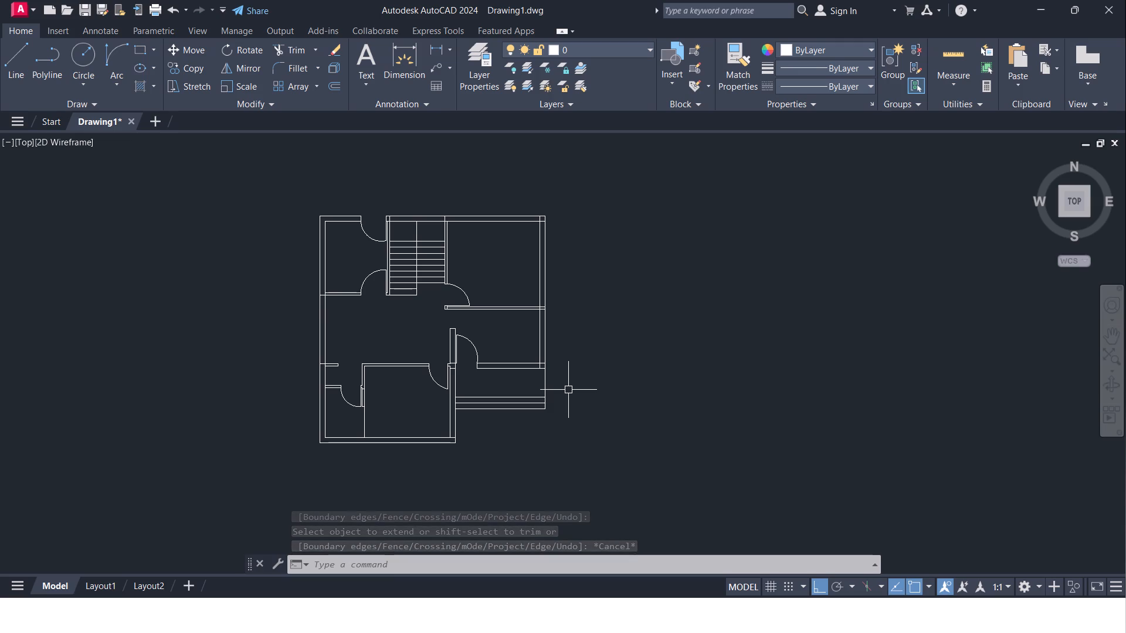
{"action": "scroll", "coordinate": [568, 390], "scroll_direction": "up", "scroll_amount": 3}
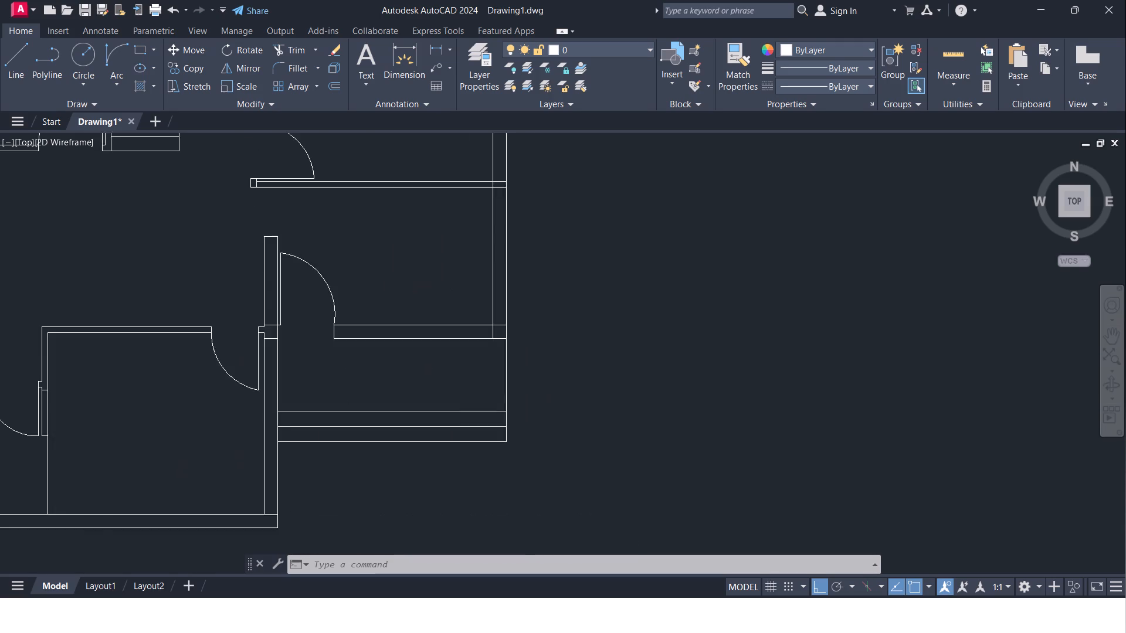
{"action": "middle_click_drag", "start_coordinate": [569, 390], "coordinate": [585, 426]}
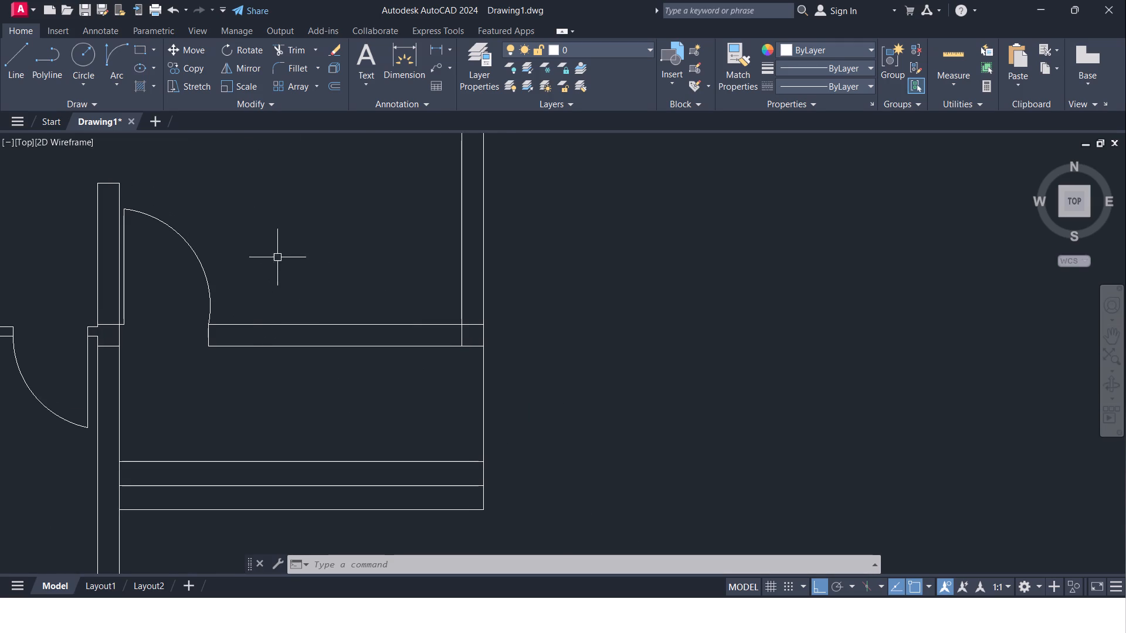
{"action": "key", "text": "Escape"}
{"action": "key", "text": "Escape"}
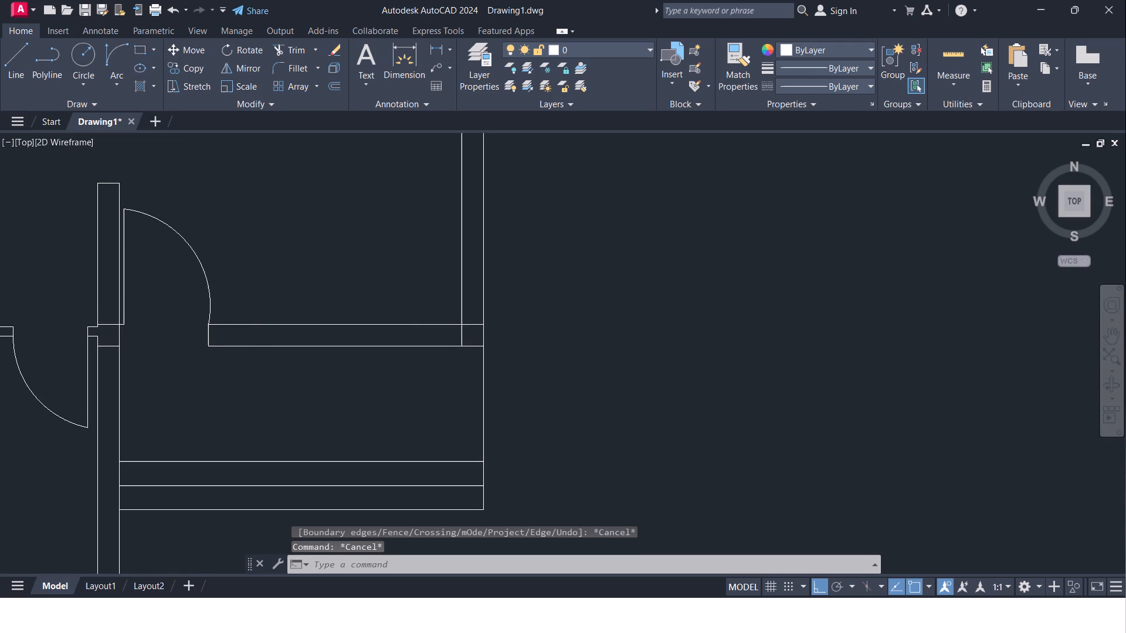
{"action": "key", "text": "o"}
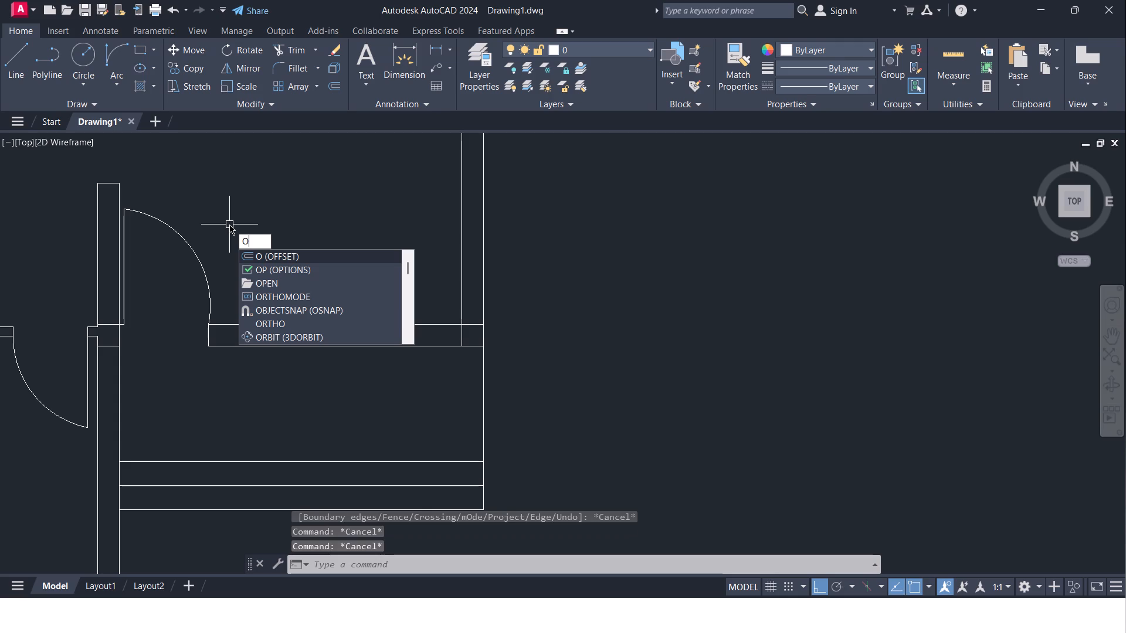
{"action": "key", "text": "Return"}
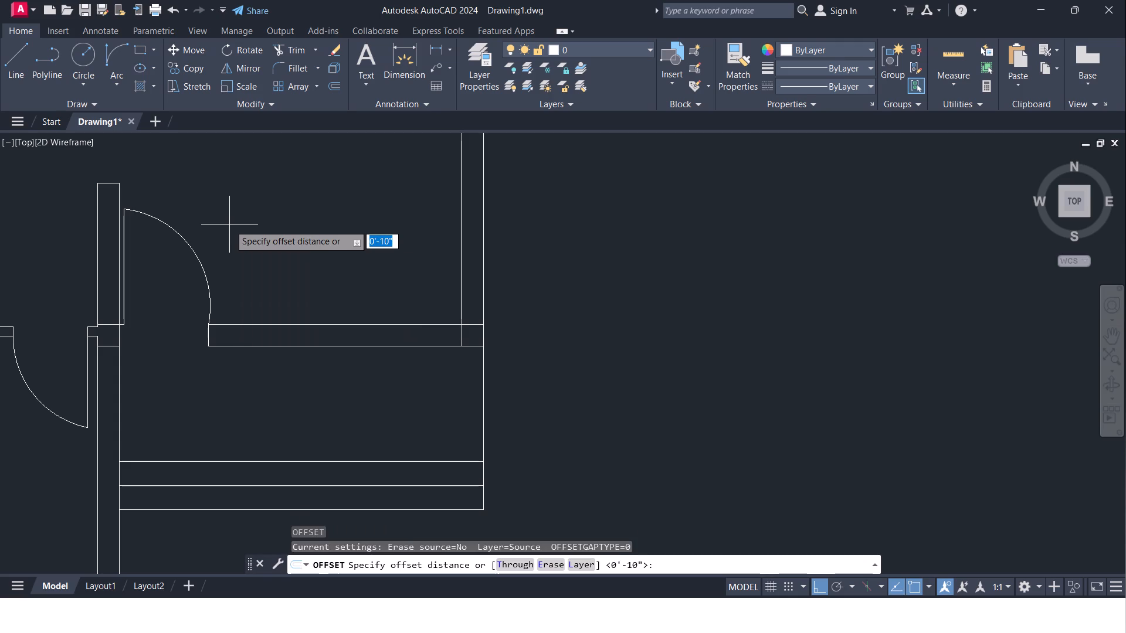
{"action": "type", "text": "2'"}
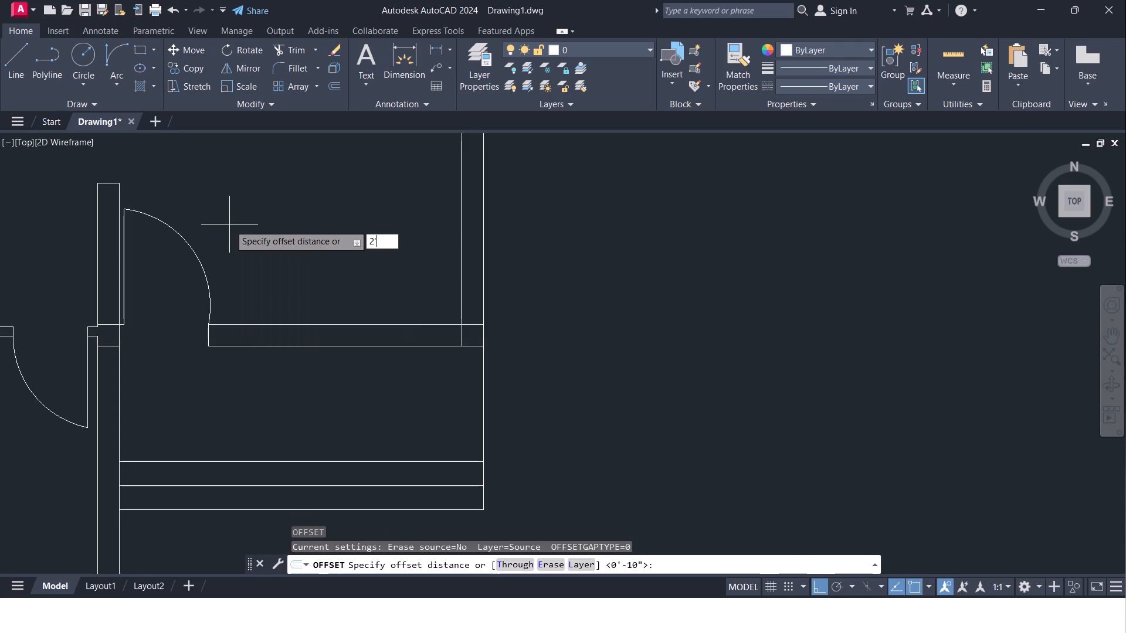
{"action": "key", "text": "Return"}
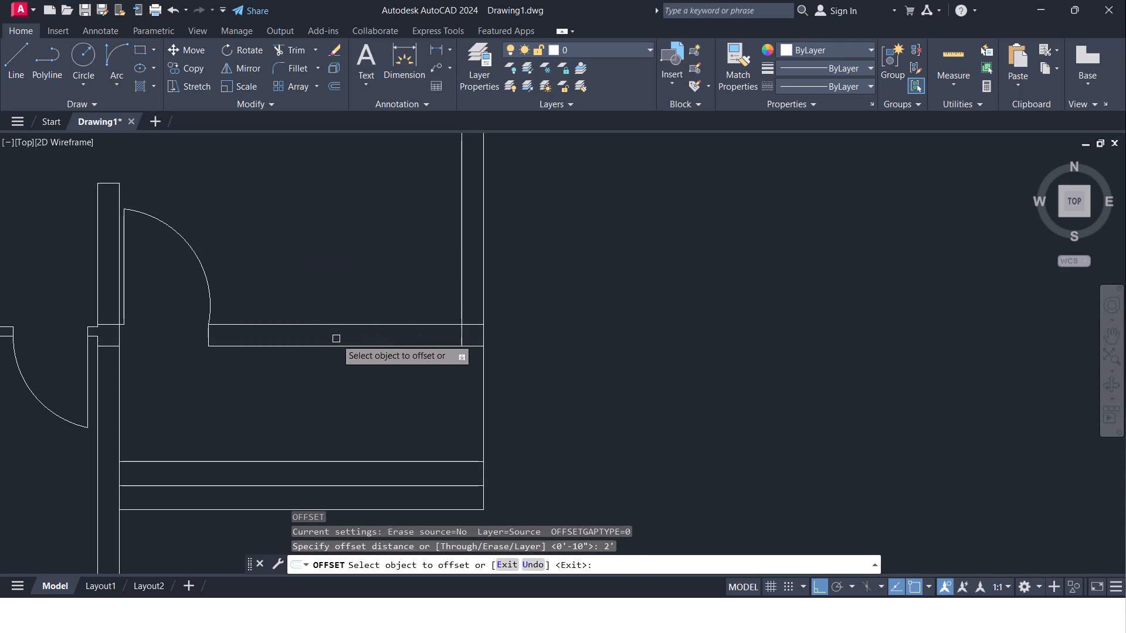
{"action": "left_click", "coordinate": [337, 346]}
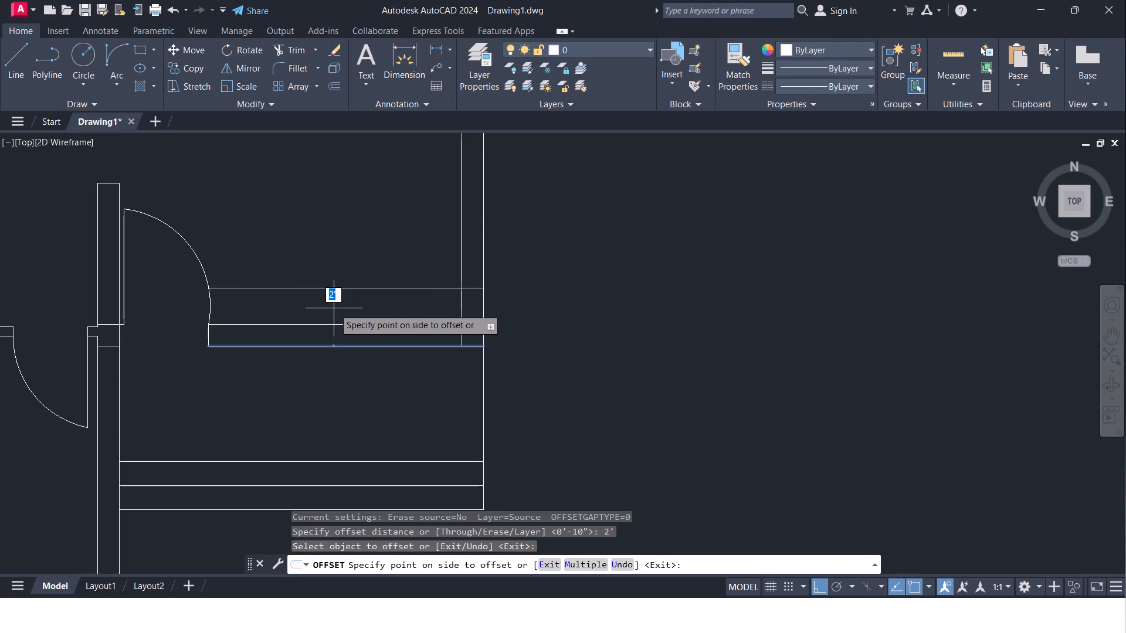
{"action": "left_click", "coordinate": [334, 308]}
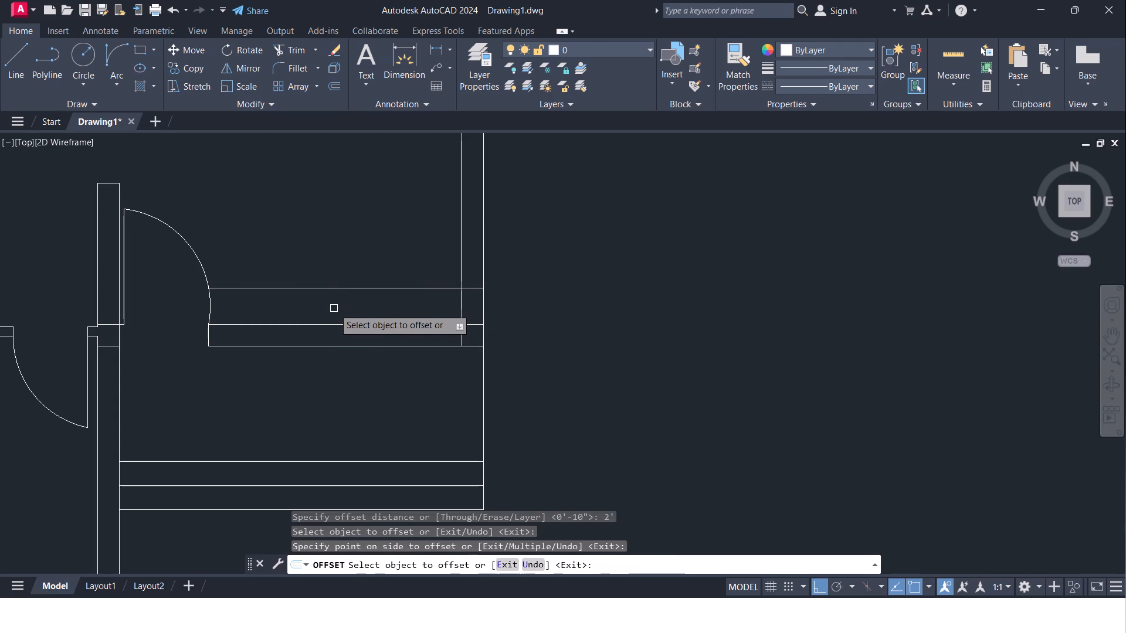
{"action": "key", "text": "Escape"}
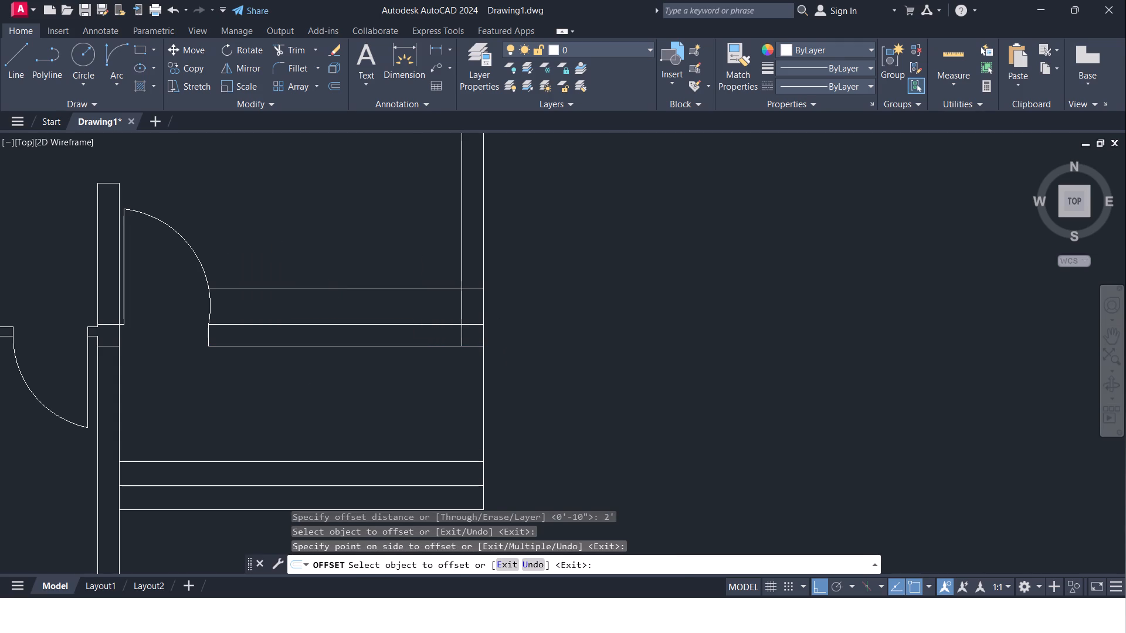
Offset the short vertical wall-end line beside the right-hand room's bottom door 2" into the wall.
{"action": "key", "text": "o"}
{"action": "key", "text": "Return"}
{"action": "type", "text": "2\""}
{"action": "key", "text": "Return"}
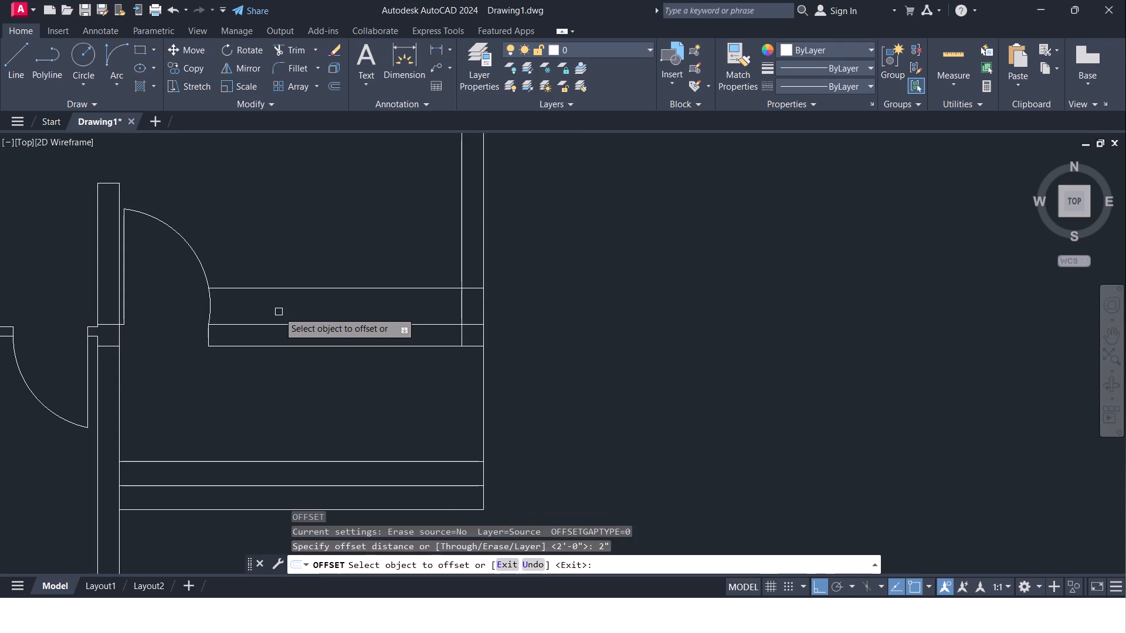
{"action": "scroll", "coordinate": [259, 323], "scroll_direction": "up", "scroll_amount": 1}
{"action": "left_click_drag", "start_coordinate": [175, 348], "coordinate": [181, 349]}
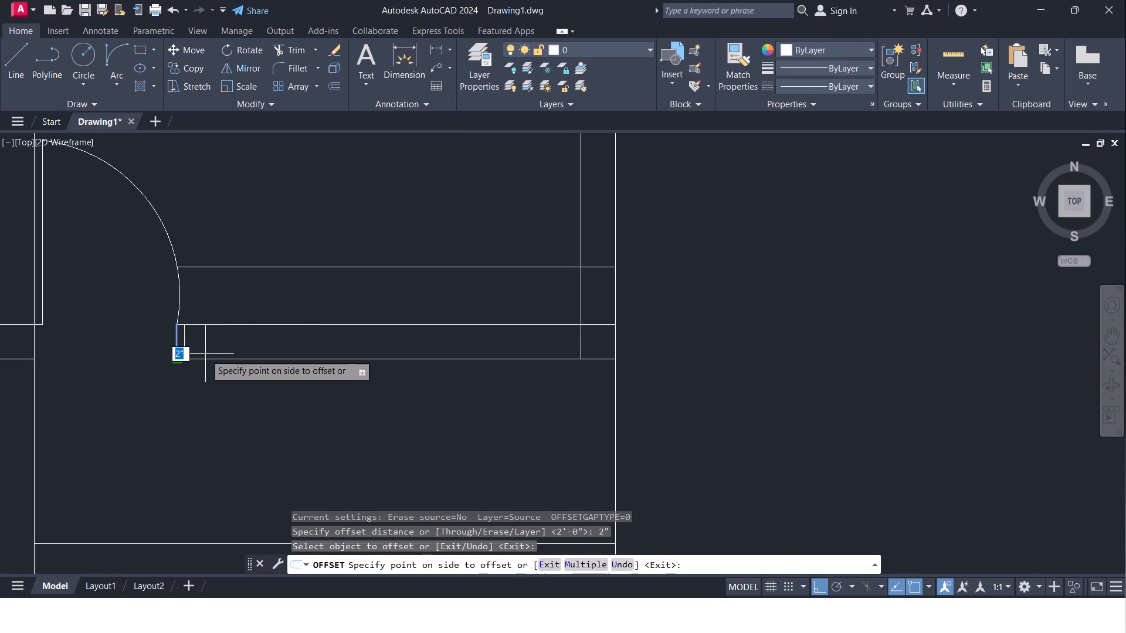
{"action": "left_click", "coordinate": [224, 355]}
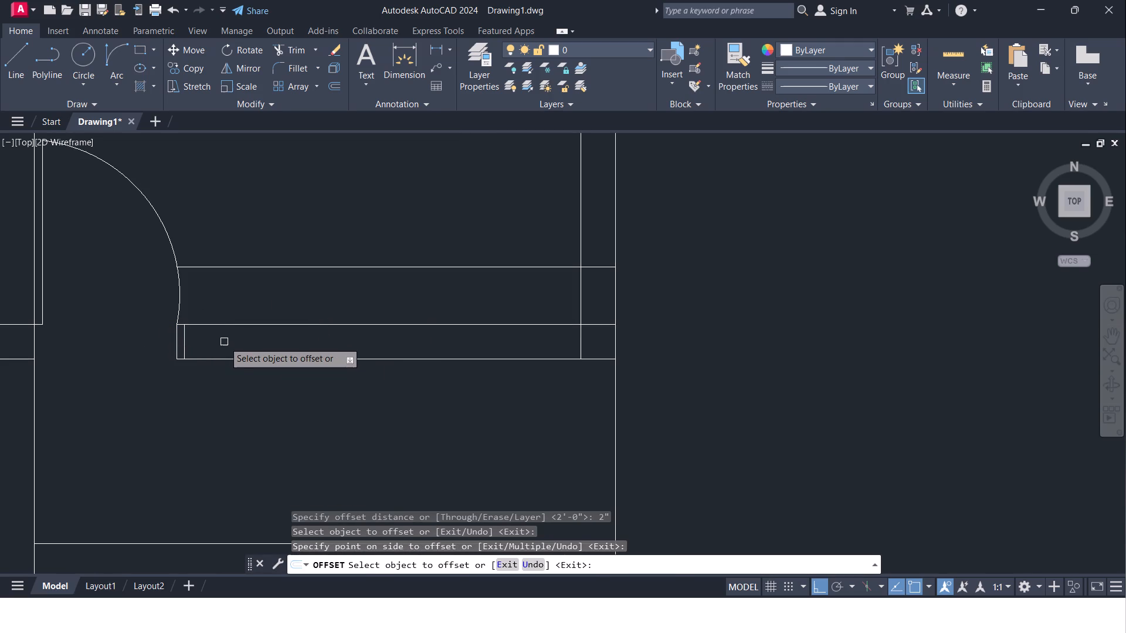
{"action": "key", "text": "Escape"}
Extend the 2" offset line up to the horizontal guide line above the bottom wall.
{"action": "type", "text": "ex"}
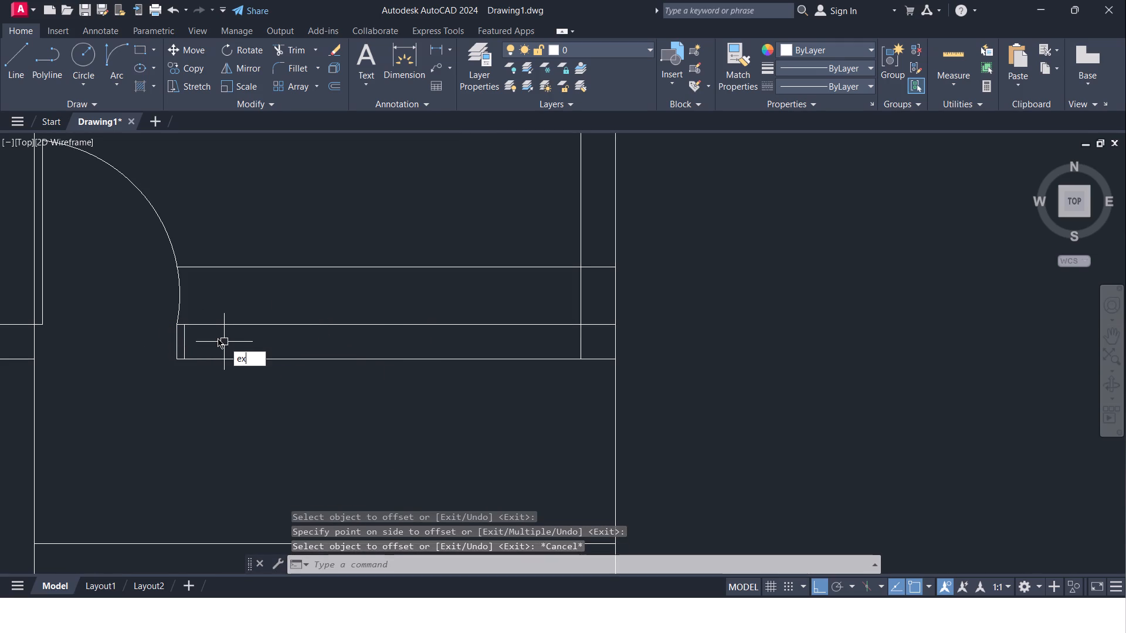
{"action": "key", "text": "Return"}
{"action": "key", "text": "Return"}
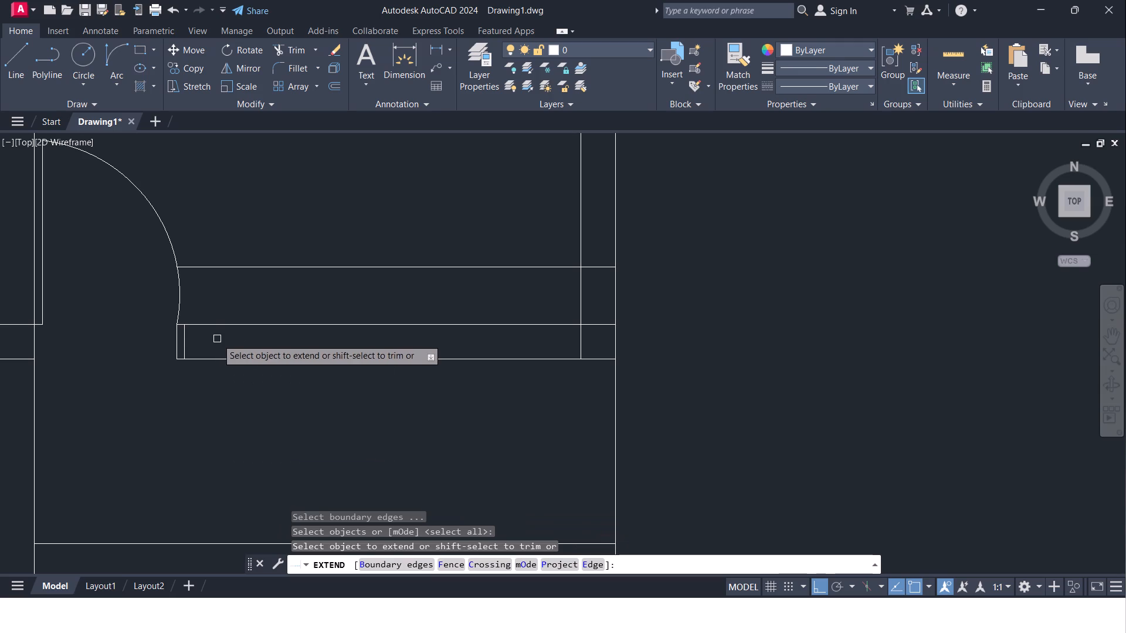
{"action": "left_click", "coordinate": [183, 338]}
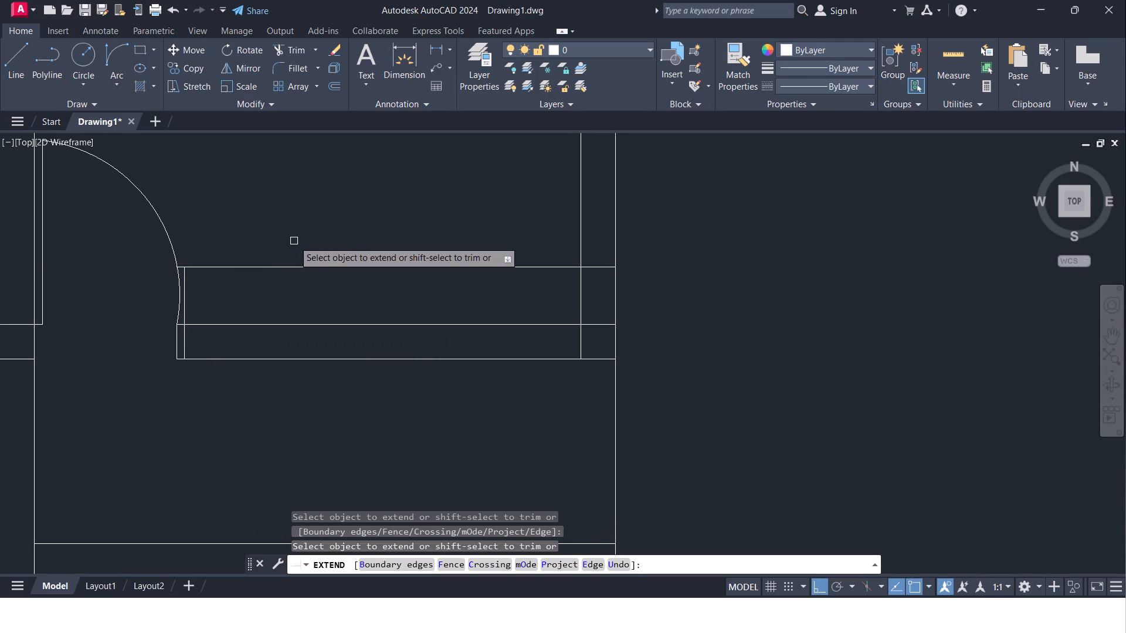
{"action": "middle_click_drag", "start_coordinate": [295, 239], "coordinate": [301, 264]}
{"action": "key", "text": "Escape"}
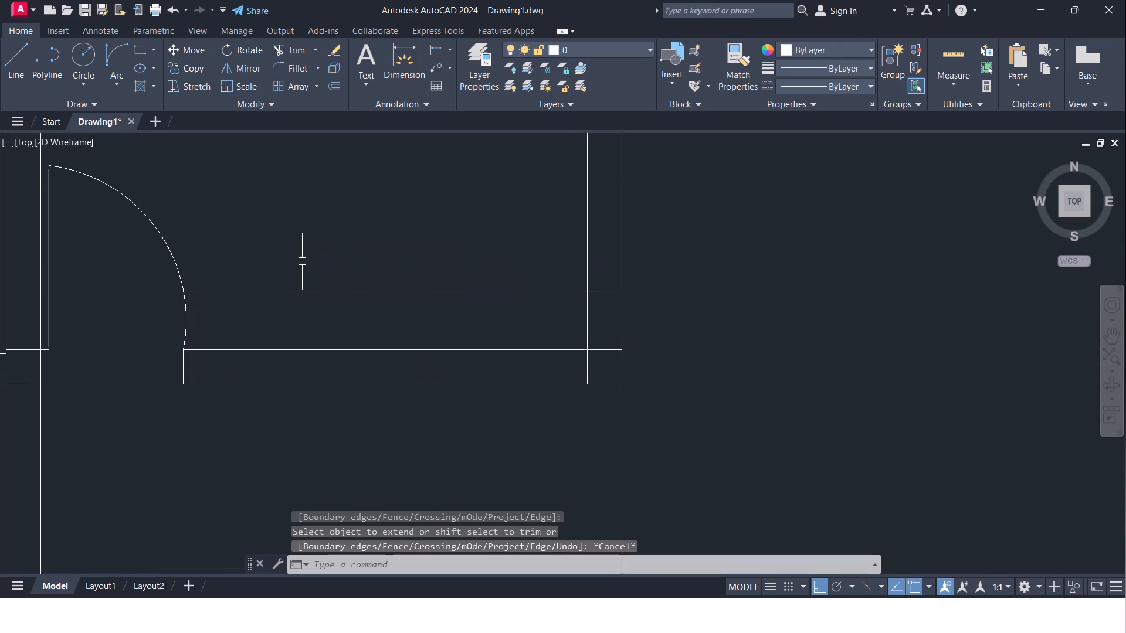
Offset the extended vertical line 1' to the right, away from the door swing.
{"action": "key", "text": "o"}
{"action": "key", "text": "Return"}
{"action": "type", "text": "1'"}
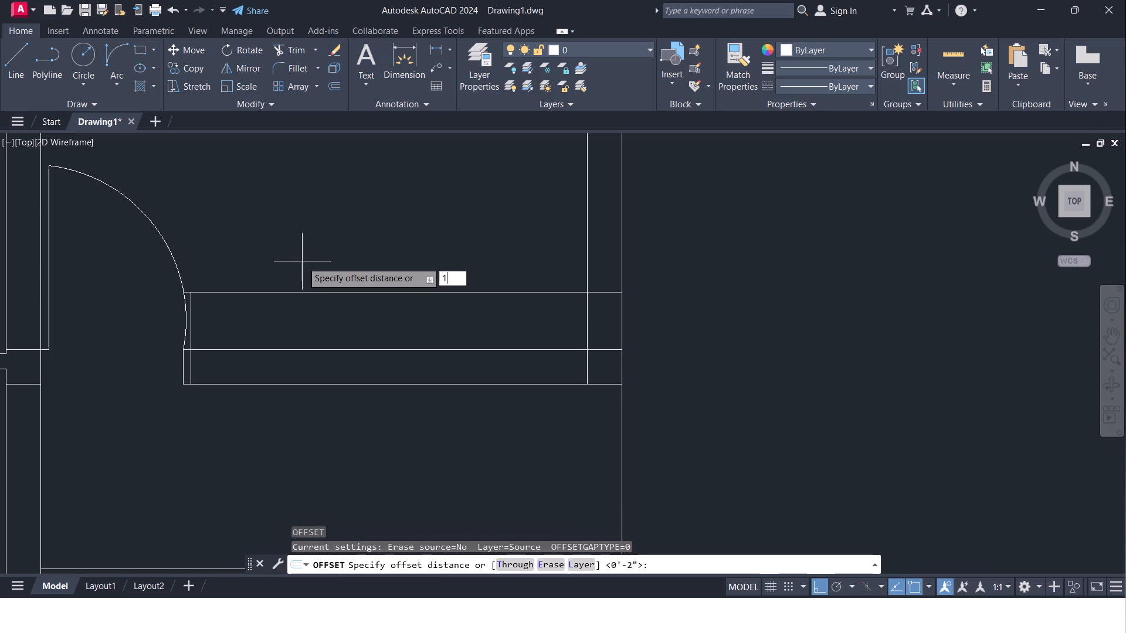
{"action": "key", "text": "Return"}
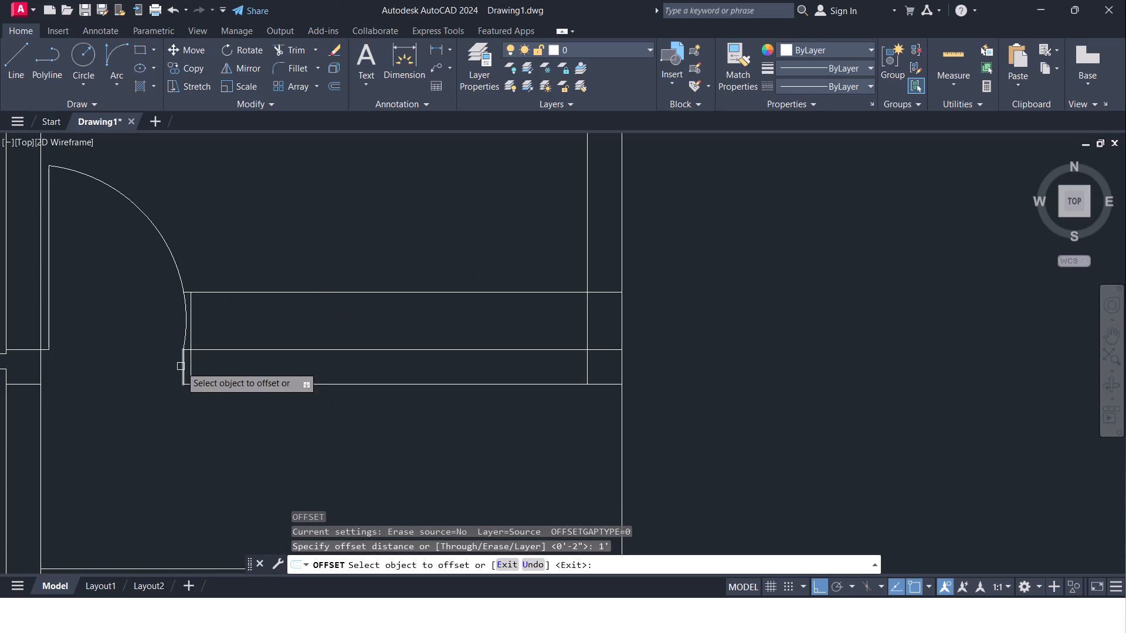
{"action": "left_click", "coordinate": [191, 366]}
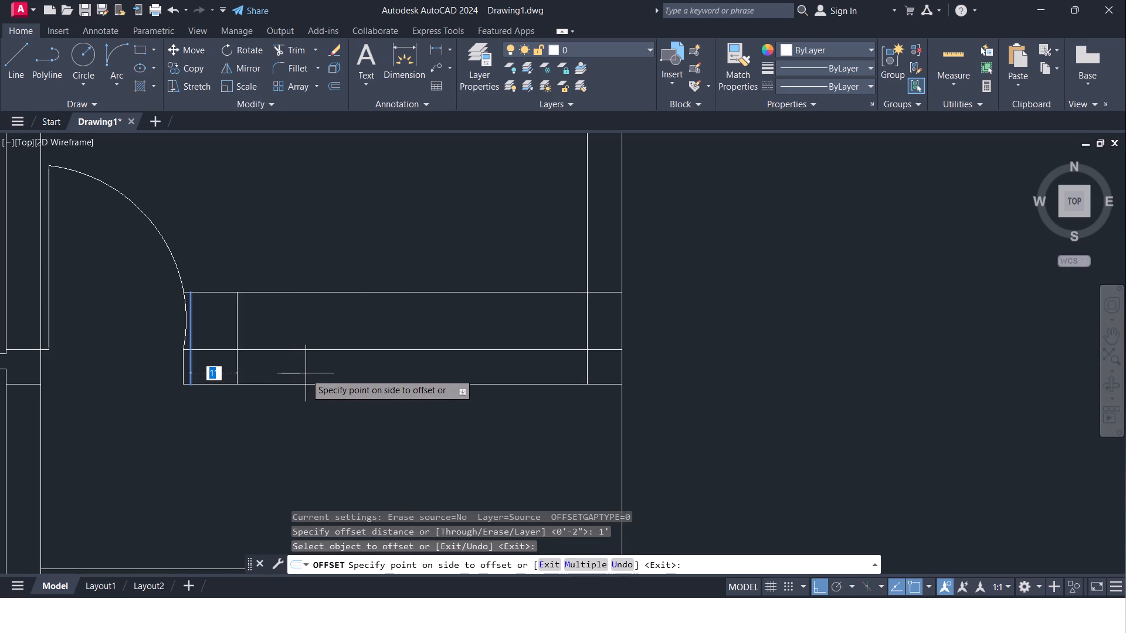
{"action": "left_click", "coordinate": [307, 373]}
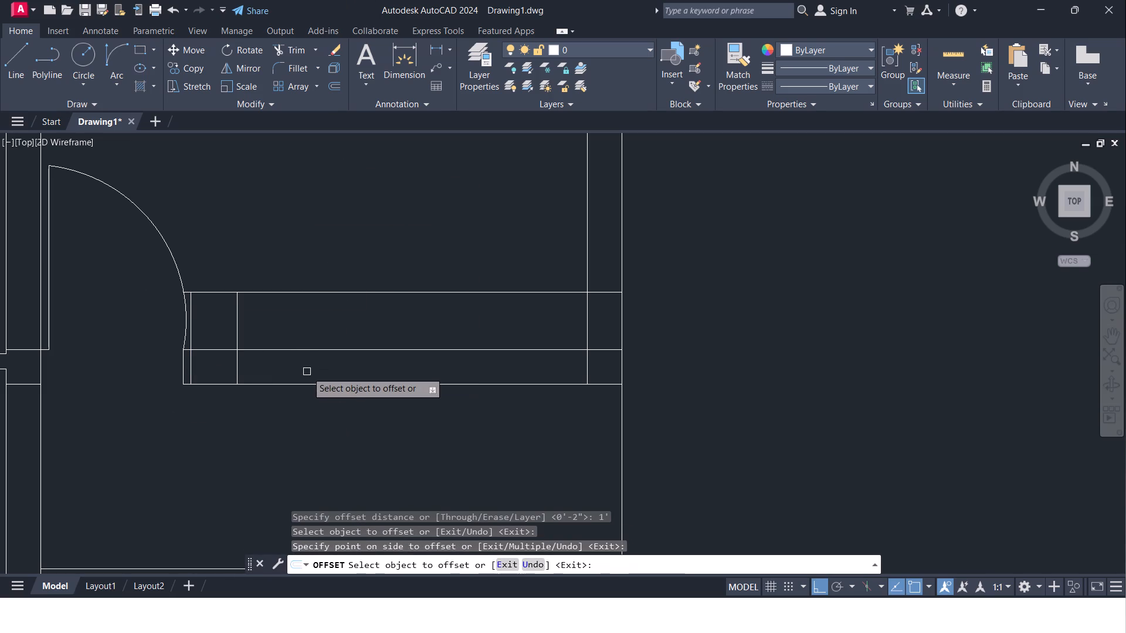
{"action": "key", "text": "Escape"}
Trim the upper guide line past the 1' offset line, plus the guide and wall lines crossing the 1' opening.
{"action": "key", "text": "t"}
{"action": "key", "text": "r"}
{"action": "key", "text": "Return"}
{"action": "key", "text": "Return"}
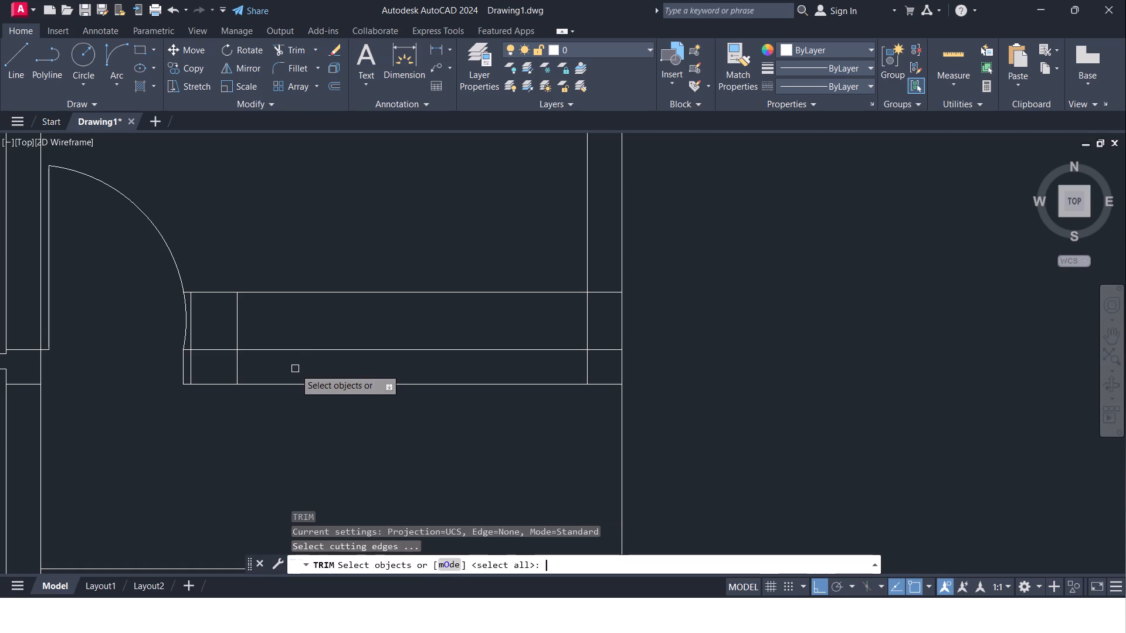
{"action": "left_click", "coordinate": [299, 292]}
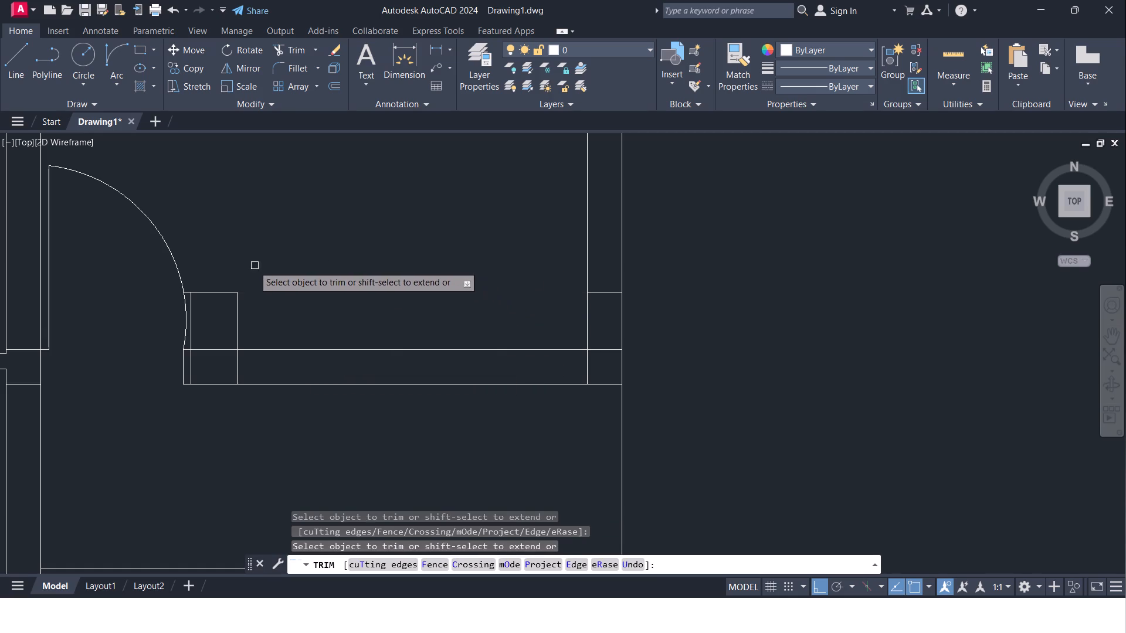
{"action": "left_click_drag", "start_coordinate": [222, 258], "coordinate": [204, 400]}
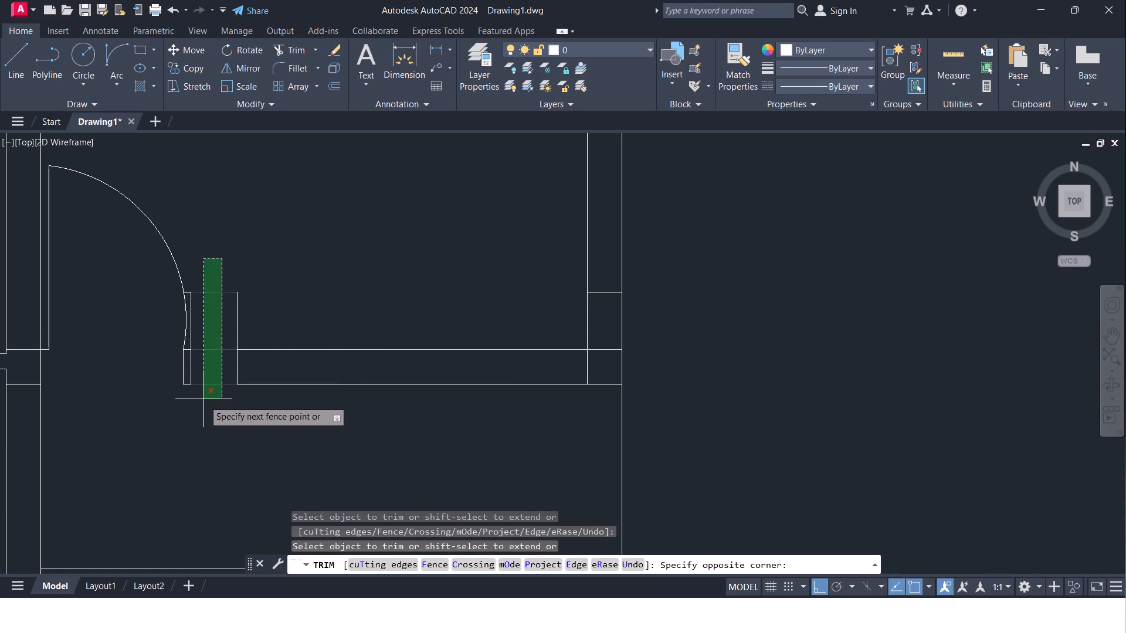
{"action": "left_click_drag", "start_coordinate": [204, 400], "coordinate": [204, 400]}
Trim the leftover guide-line stub at the door arc and the part of the 2" offset line above the wall.
{"action": "scroll", "coordinate": [213, 304], "scroll_direction": "up", "scroll_amount": 1}
{"action": "middle_click_drag", "start_coordinate": [215, 304], "coordinate": [230, 328]}
{"action": "scroll", "coordinate": [167, 283], "scroll_direction": "up", "scroll_amount": 1}
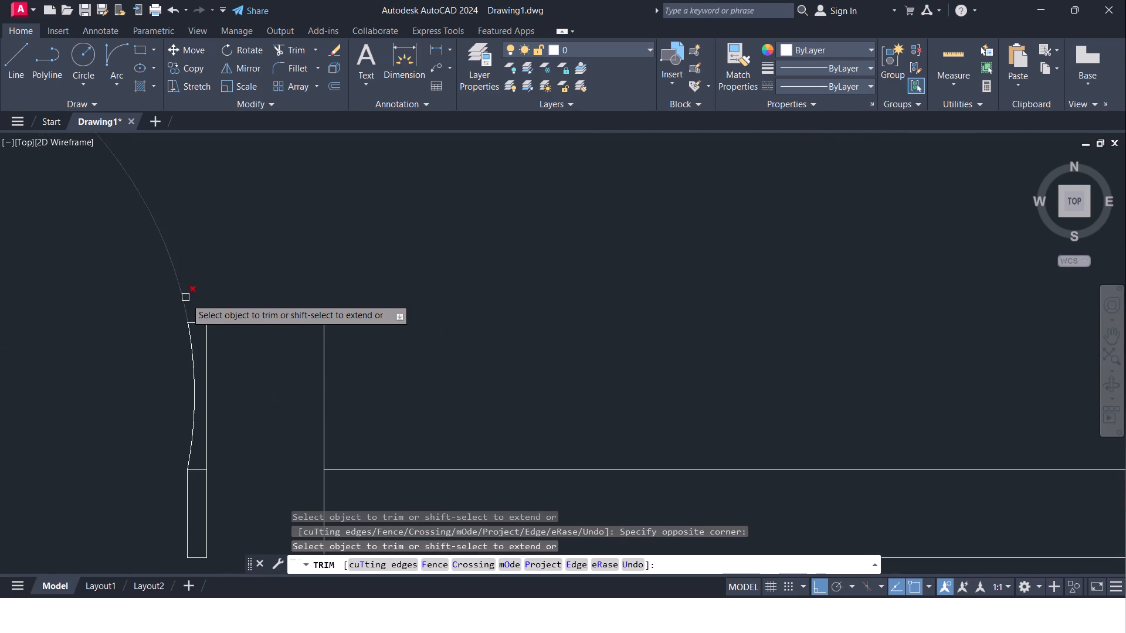
{"action": "scroll", "coordinate": [187, 300], "scroll_direction": "up", "scroll_amount": 1}
{"action": "left_click", "coordinate": [204, 335]}
{"action": "scroll", "coordinate": [221, 338], "scroll_direction": "down", "scroll_amount": 2}
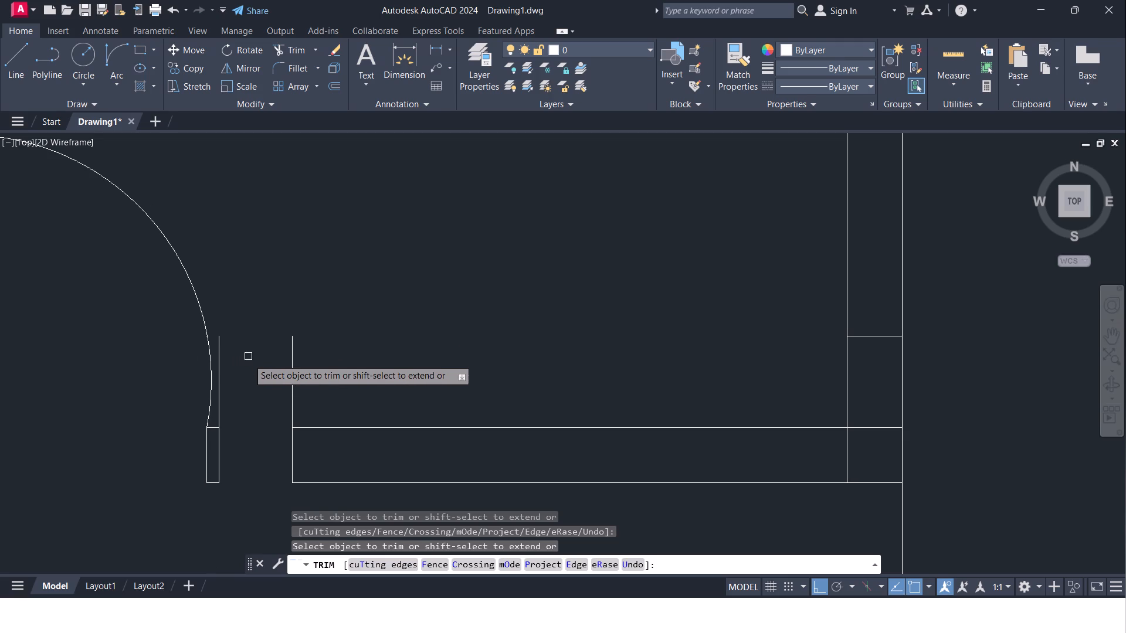
{"action": "left_click", "coordinate": [222, 413]}
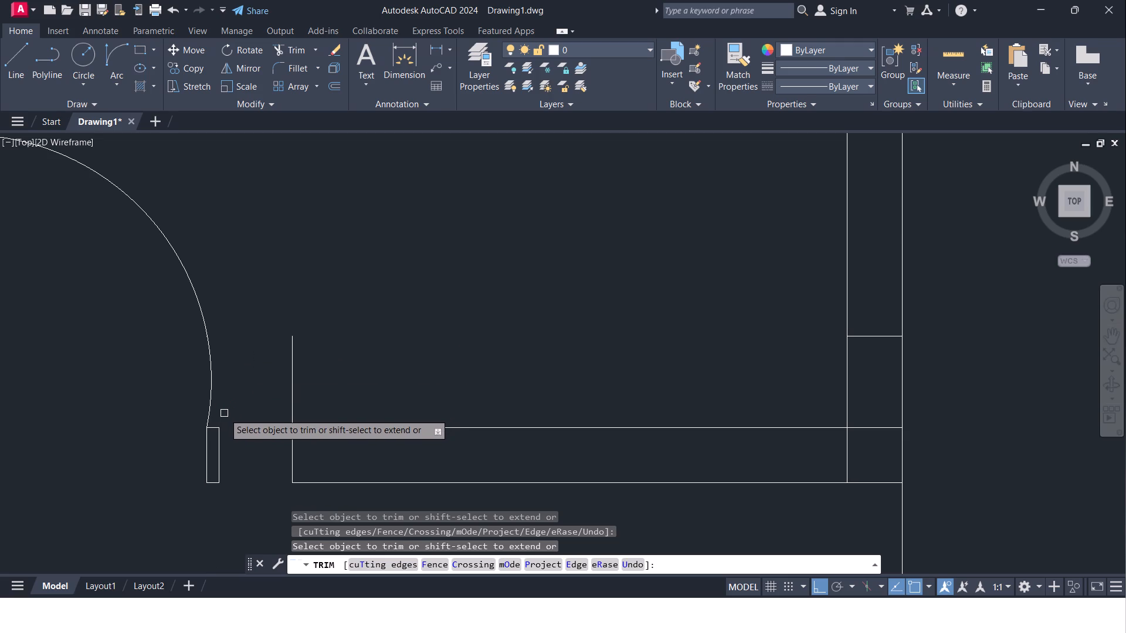
{"action": "middle_click_drag", "start_coordinate": [249, 411], "coordinate": [249, 377]}
{"action": "key", "text": "Escape"}
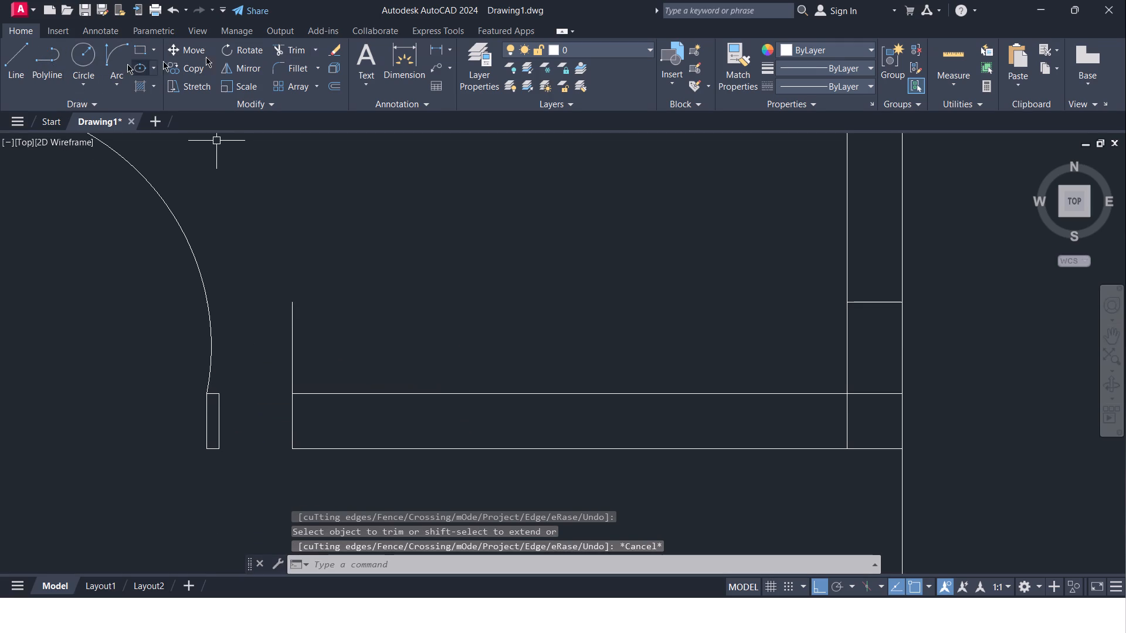
Draw the small door's swing arc from the 2" jamb's upper corner to the top of the 1' leaf line, starting vertically.
{"action": "left_click", "coordinate": [107, 59]}
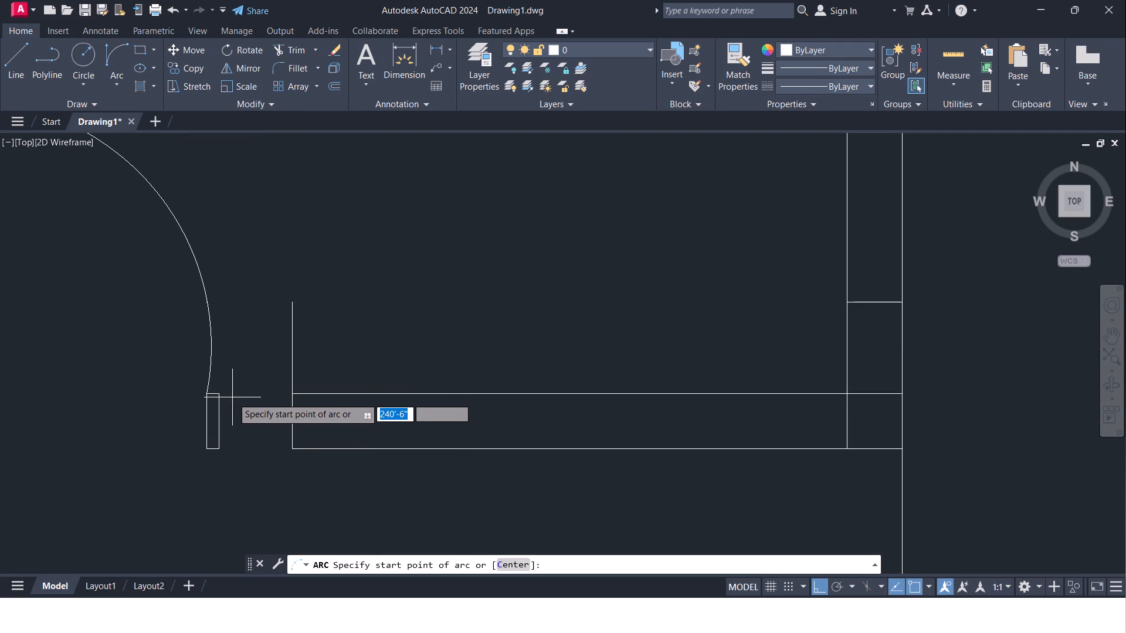
{"action": "left_click", "coordinate": [222, 391]}
{"action": "left_click", "coordinate": [293, 307]}
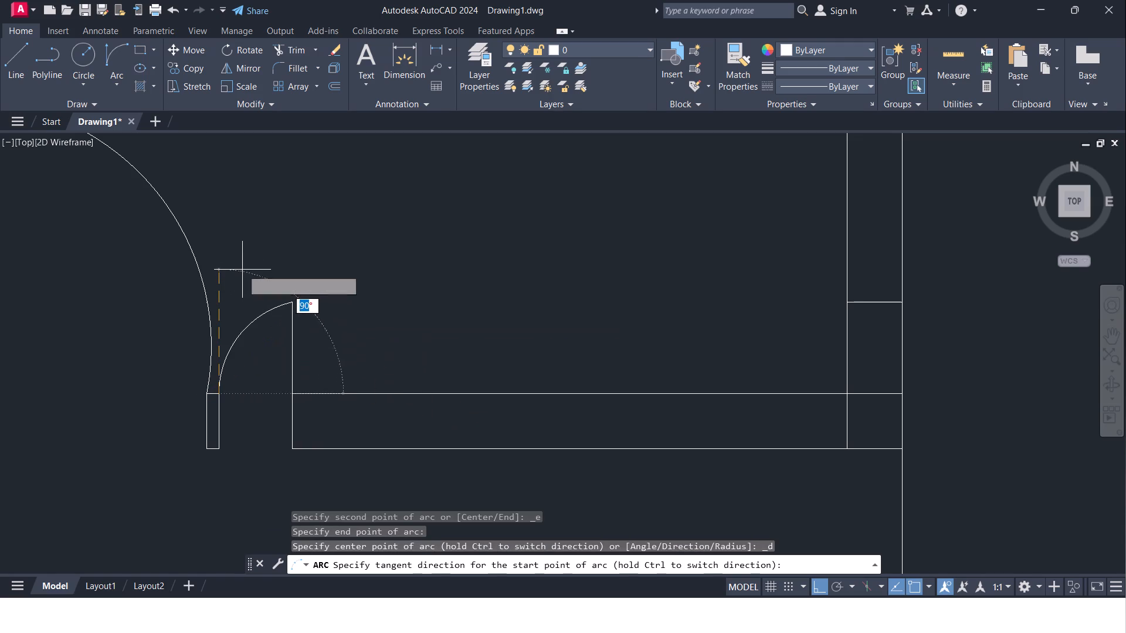
{"action": "left_click", "coordinate": [242, 267]}
Select the short horizontal line capping the top of the 2" jamb between the two door arcs.
{"action": "scroll", "coordinate": [247, 267], "scroll_direction": "down", "scroll_amount": 3}
{"action": "middle_click_drag", "start_coordinate": [209, 357], "coordinate": [220, 357]}
{"action": "scroll", "coordinate": [254, 316], "scroll_direction": "up", "scroll_amount": 4}
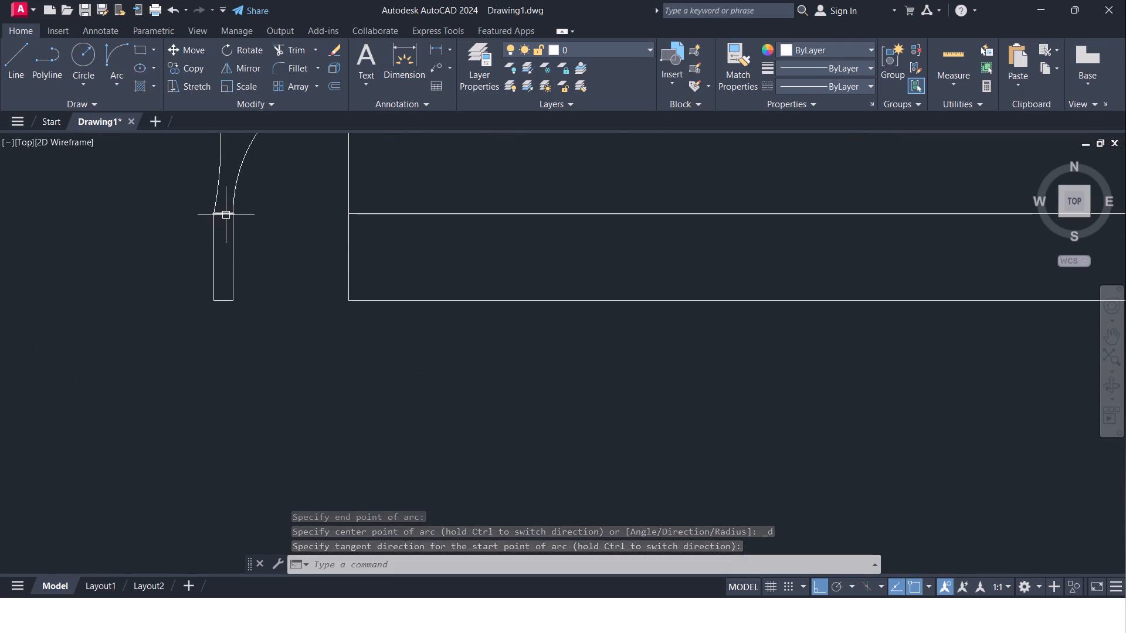
{"action": "left_click", "coordinate": [226, 215]}
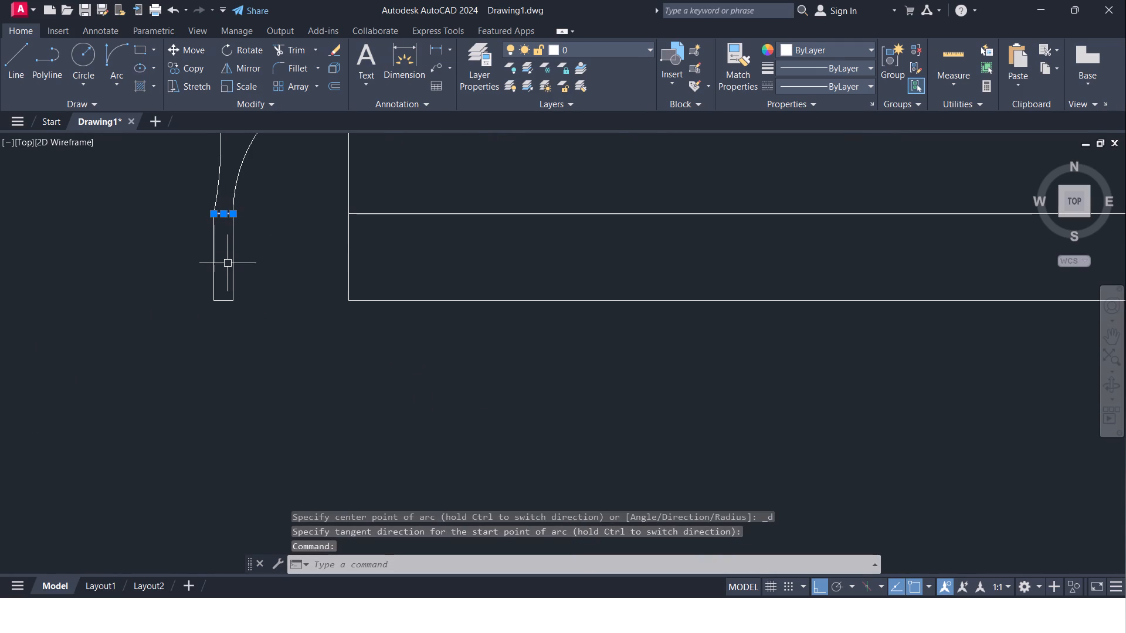
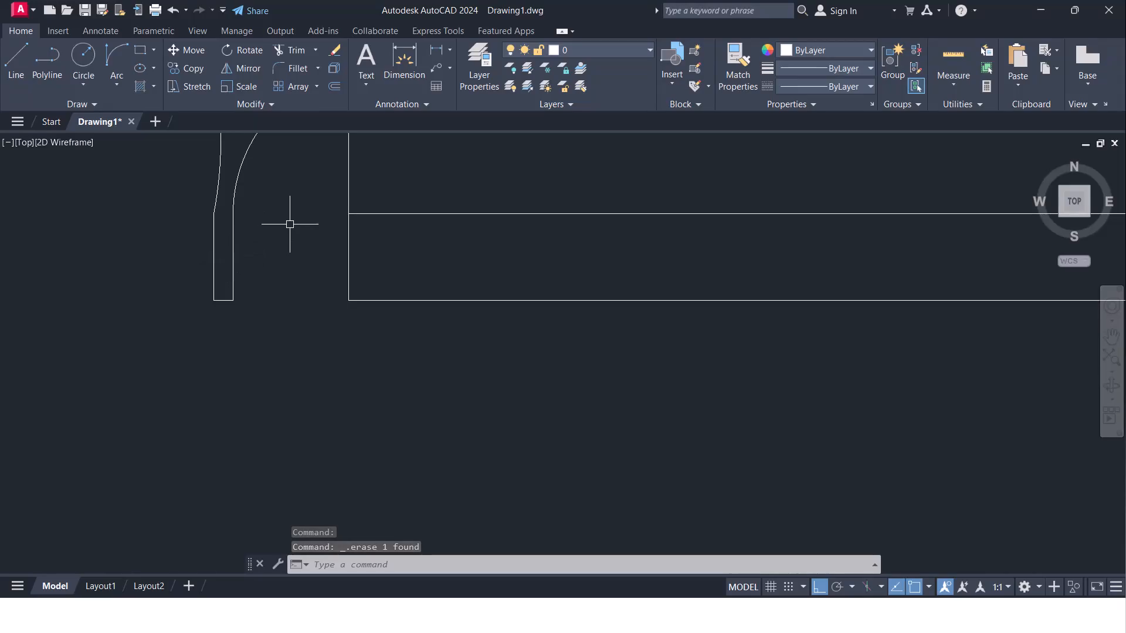
Draw a horizontal line about 4" long from the upper west corner of the narrow wall stub, across its top.
{"action": "key", "text": "Escape"}
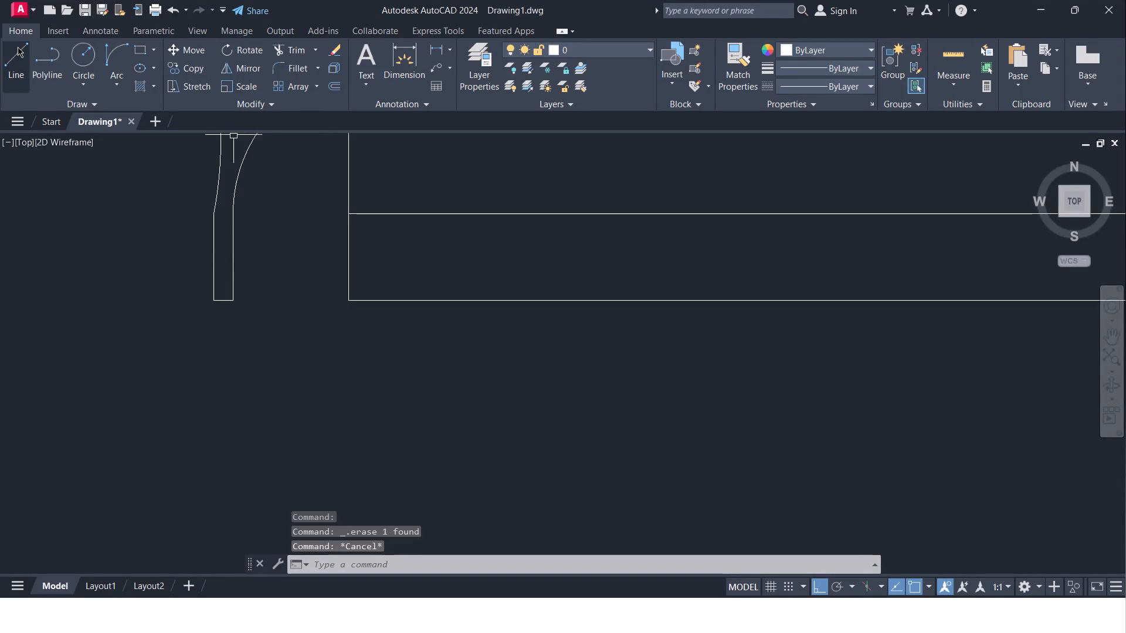
{"action": "left_click", "coordinate": [20, 55]}
{"action": "left_click", "coordinate": [216, 215]}
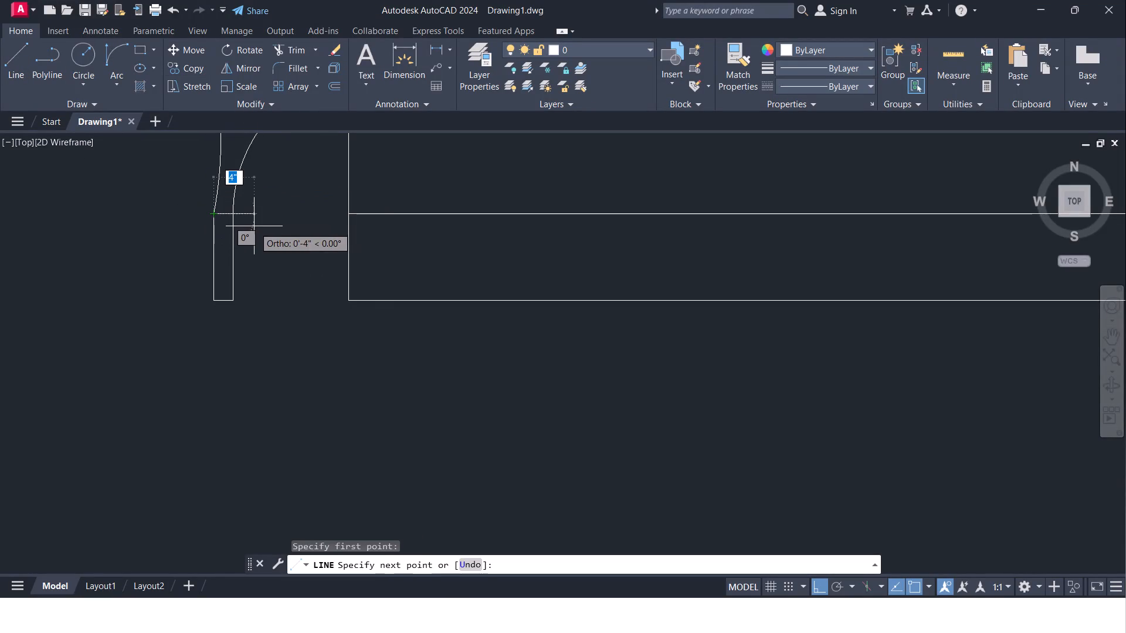
{"action": "left_click", "coordinate": [253, 222]}
{"action": "key", "text": "Escape"}
Trim the part of the new line that projects east of the narrow wall stub.
{"action": "key", "text": "t"}
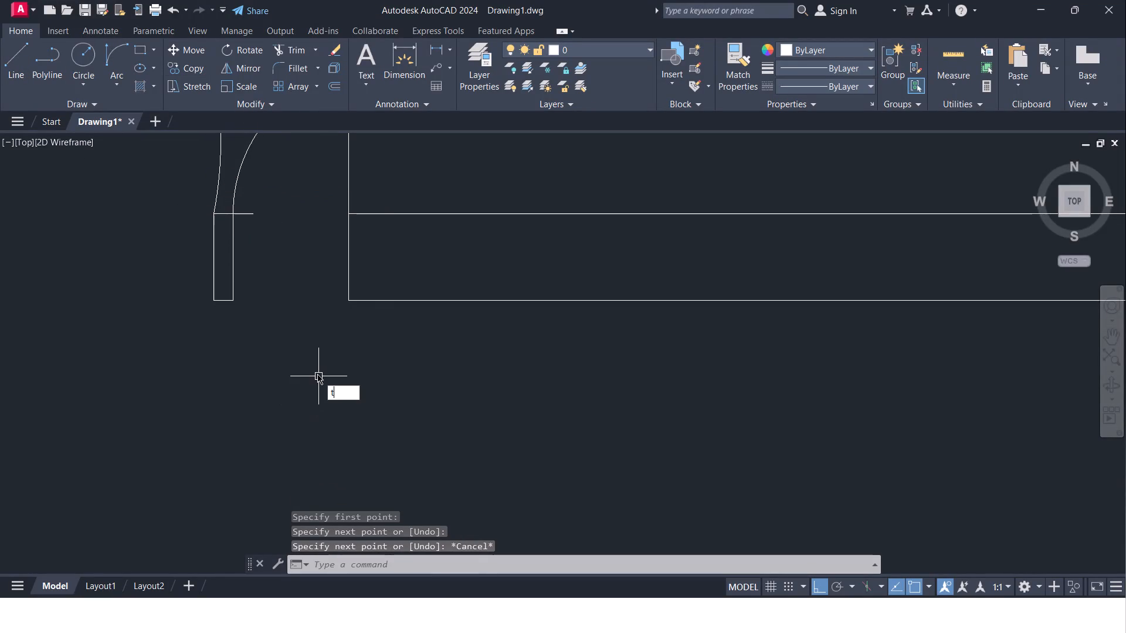
{"action": "key", "text": "r"}
{"action": "key", "text": "Return"}
{"action": "key", "text": "Return"}
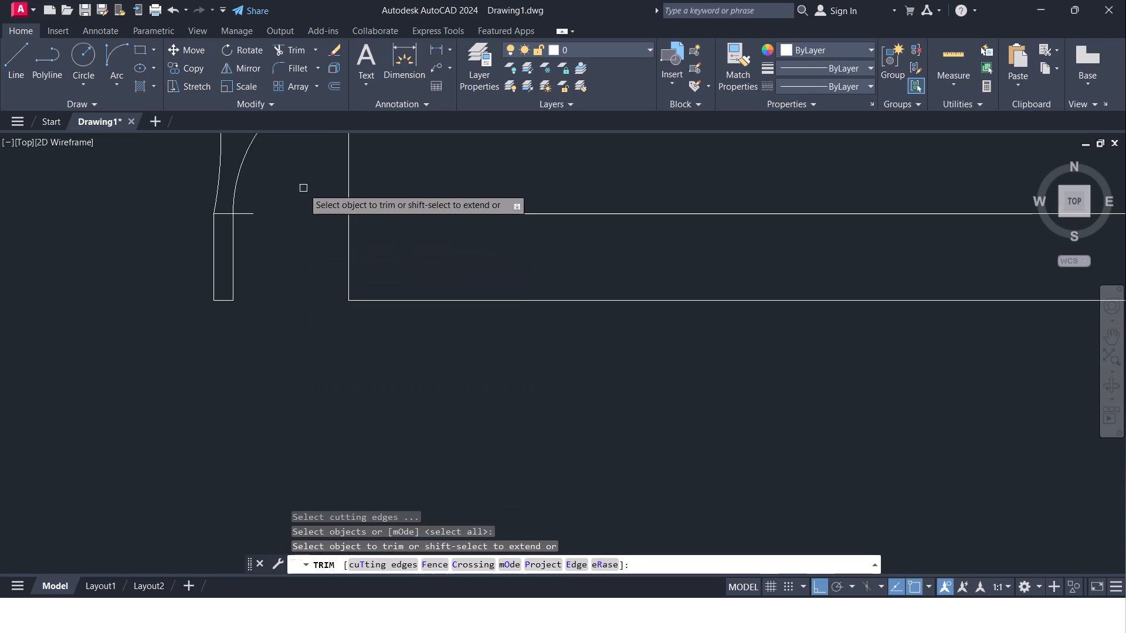
{"action": "left_click", "coordinate": [252, 215]}
{"action": "scroll", "coordinate": [260, 214], "scroll_direction": "down", "scroll_amount": 3}
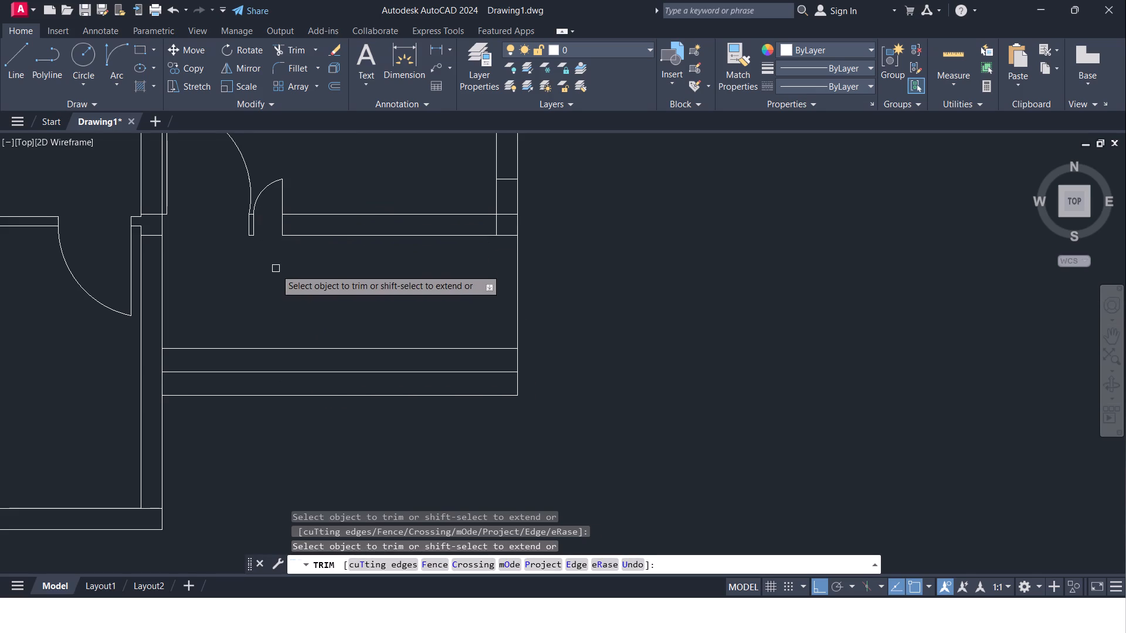
{"action": "middle_click_drag", "start_coordinate": [276, 269], "coordinate": [279, 286]}
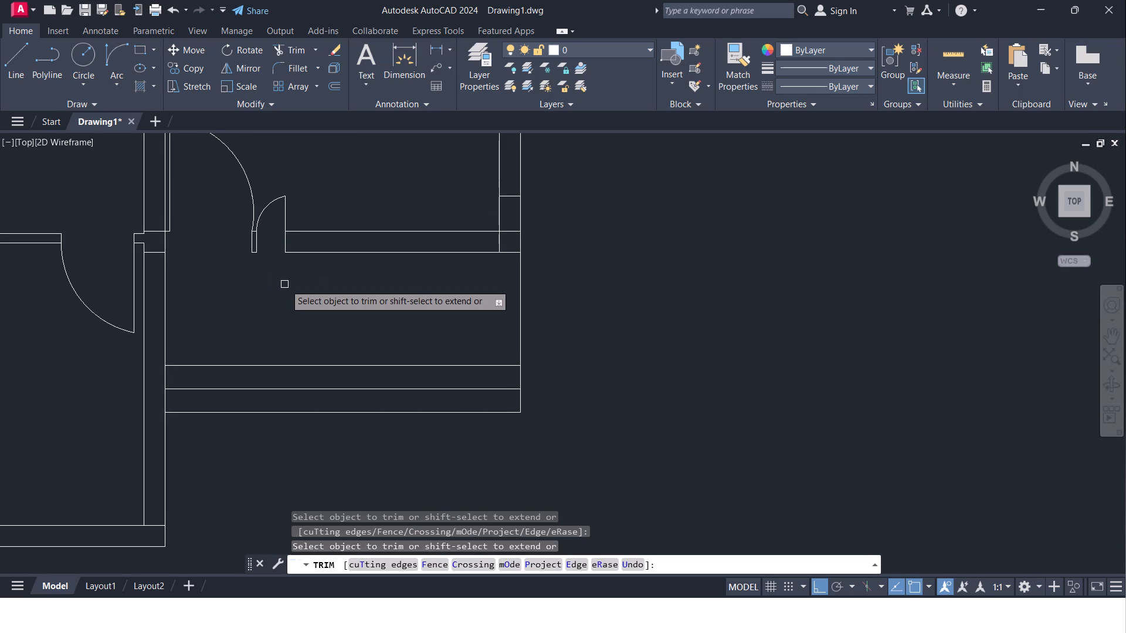
{"action": "middle_click_drag", "start_coordinate": [285, 284], "coordinate": [285, 285]}
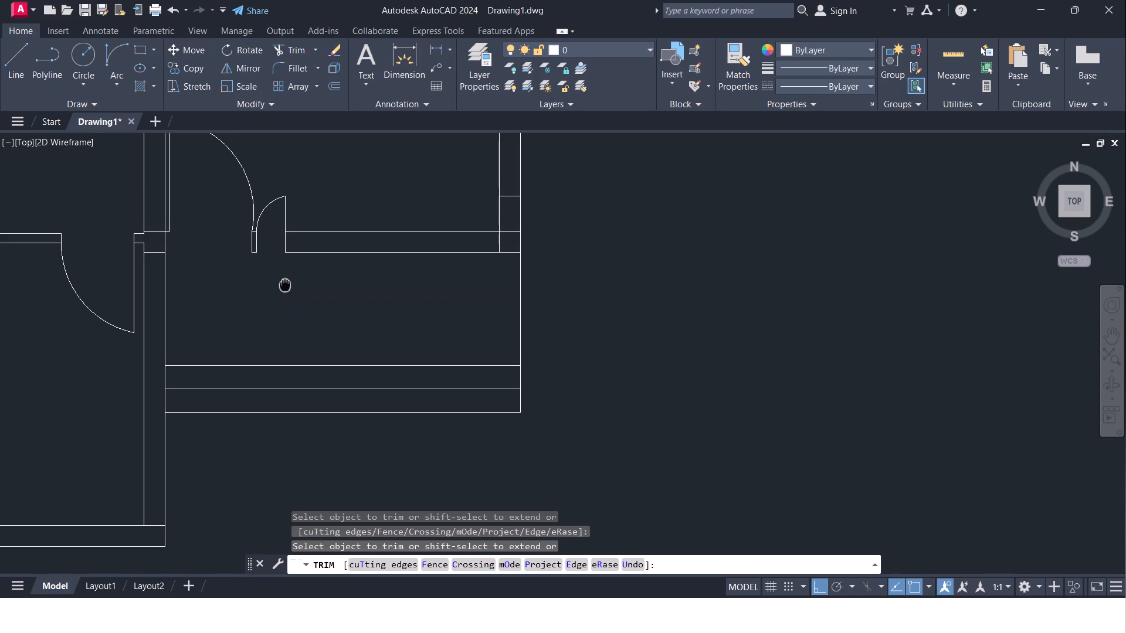
{"action": "middle_click_drag", "start_coordinate": [285, 285], "coordinate": [285, 291]}
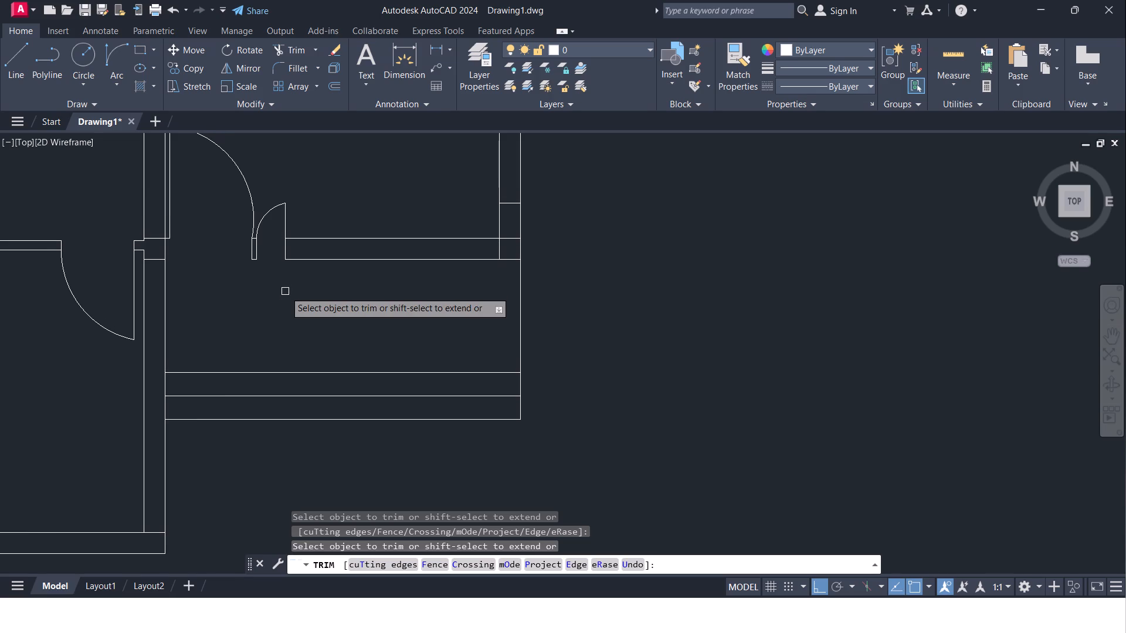
{"action": "scroll", "coordinate": [291, 284], "scroll_direction": "down", "scroll_amount": 1}
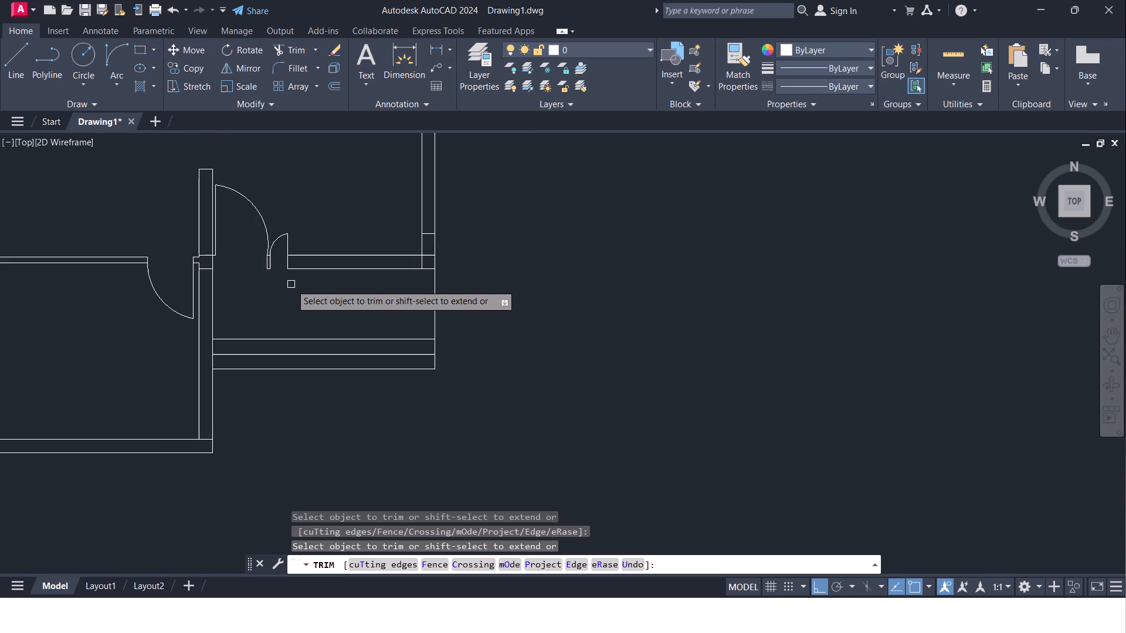
{"action": "scroll", "coordinate": [291, 284], "scroll_direction": "up", "scroll_amount": 1}
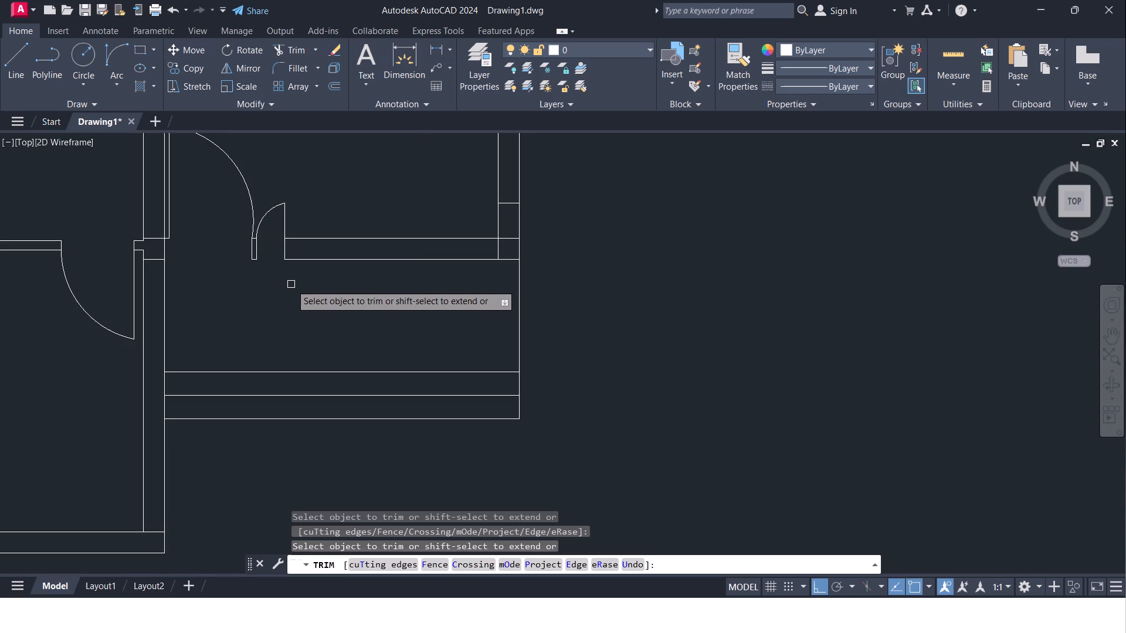
{"action": "scroll", "coordinate": [291, 284], "scroll_direction": "up", "scroll_amount": 1}
{"action": "middle_click_drag", "start_coordinate": [291, 284], "coordinate": [291, 307]}
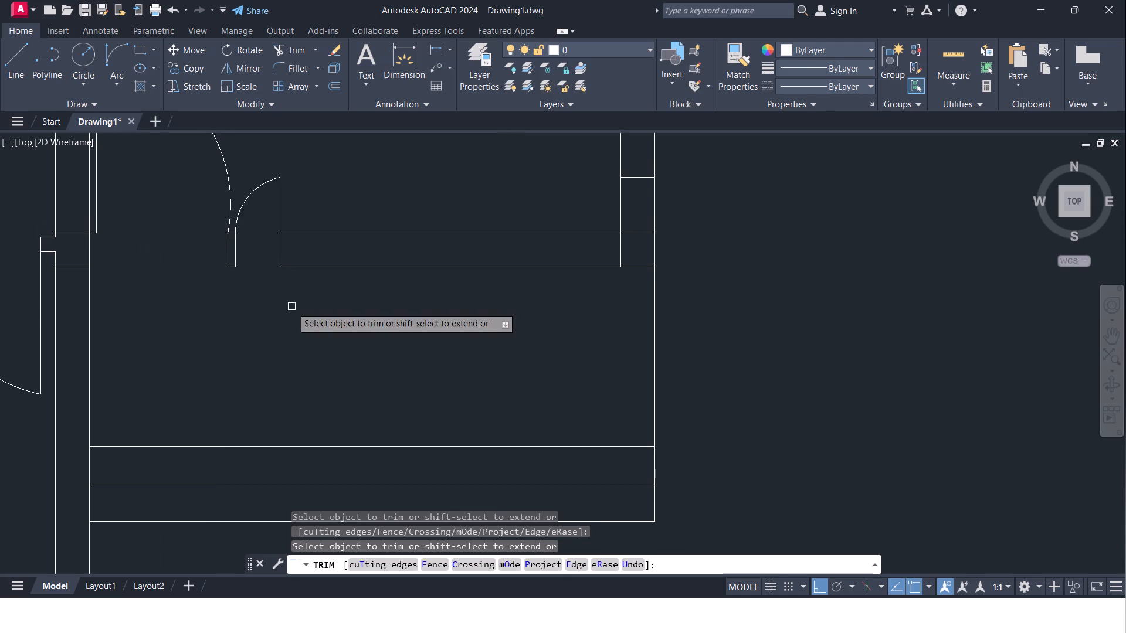
{"action": "key", "text": "Escape"}
Stretch the small door's arc and leaf line straight down by 1'.
{"action": "left_click", "coordinate": [244, 205]}
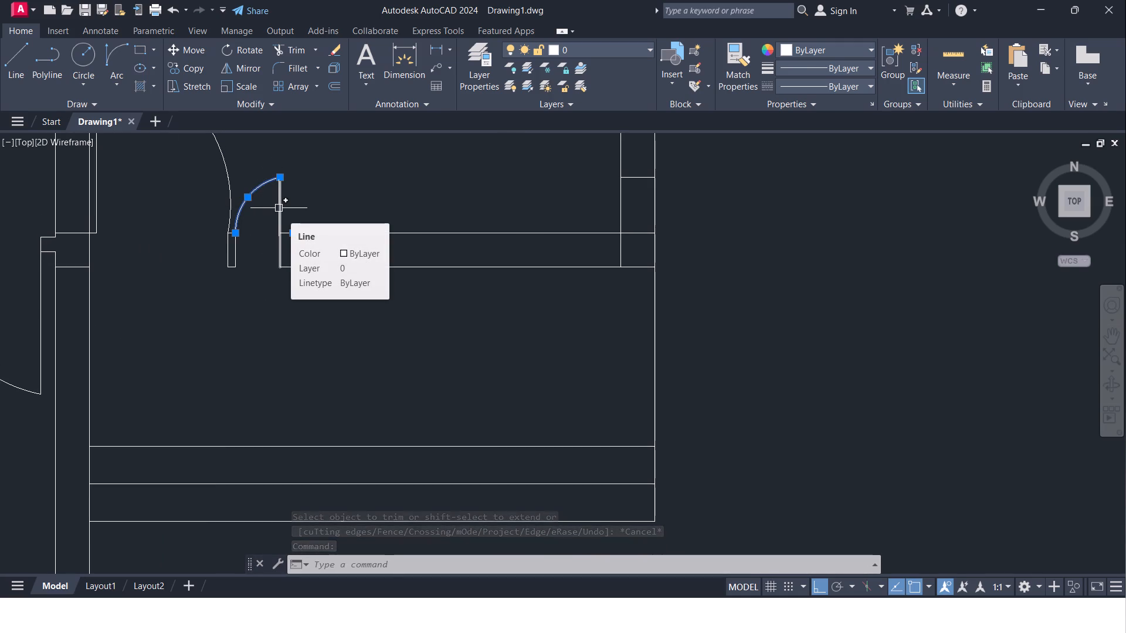
{"action": "key", "text": "Escape"}
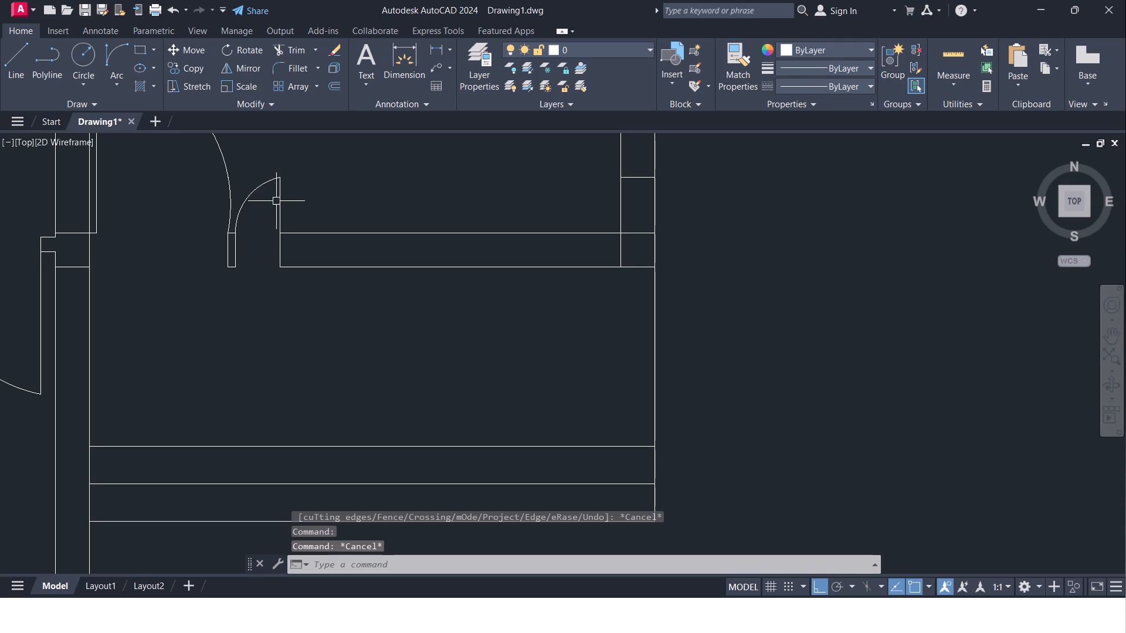
{"action": "left_click", "coordinate": [277, 201]}
{"action": "left_click", "coordinate": [257, 185]}
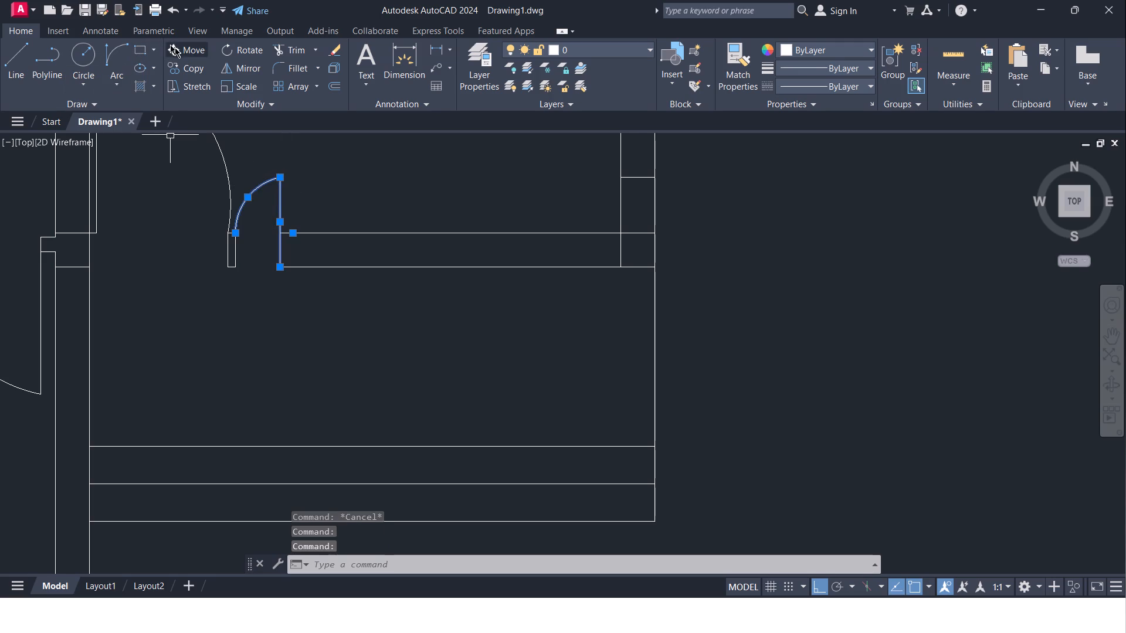
{"action": "left_click", "coordinate": [194, 84]}
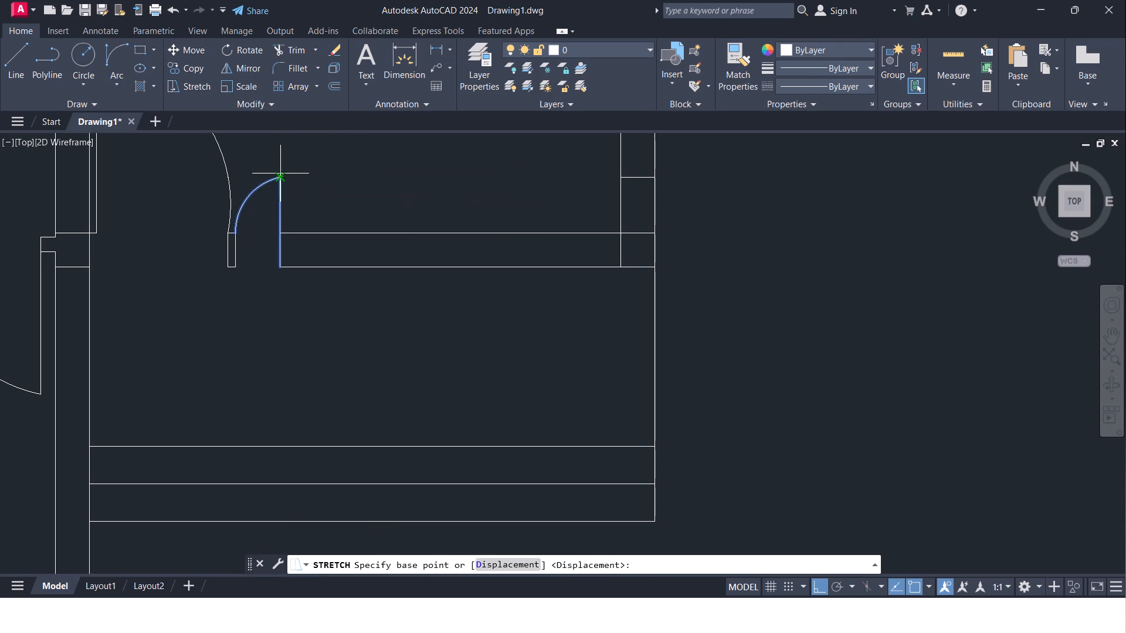
{"action": "left_click", "coordinate": [280, 174]}
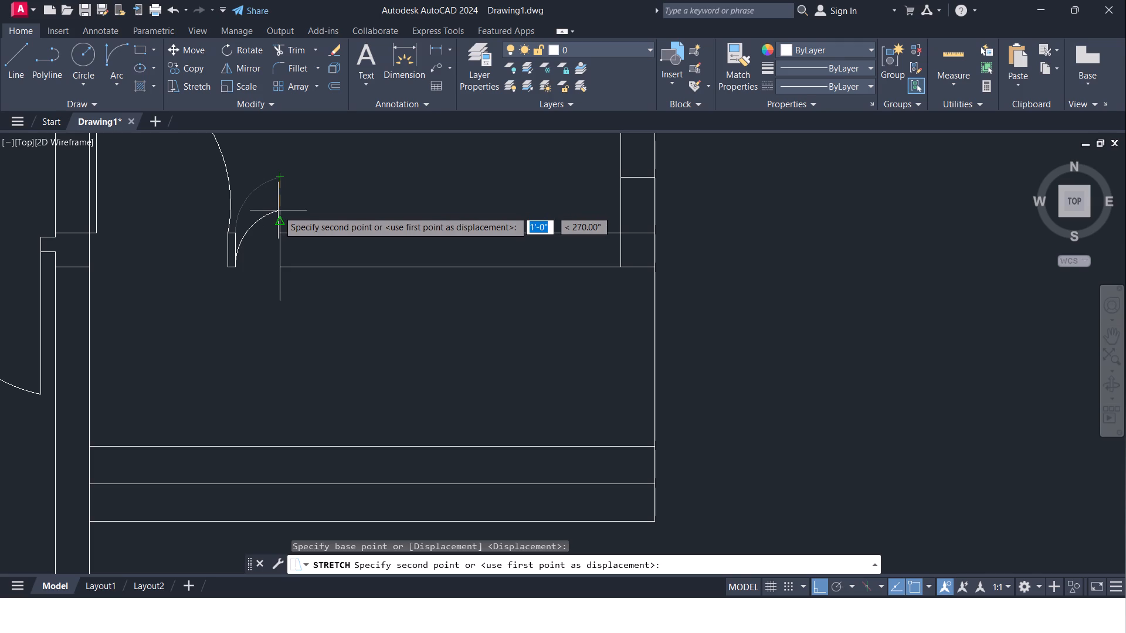
{"action": "left_click", "coordinate": [278, 213]}
{"action": "key", "text": "Escape"}
Move the small door's arc up 3" so its lower end meets the wall stub's lower east corner.
{"action": "scroll", "coordinate": [245, 278], "scroll_direction": "up", "scroll_amount": 2}
{"action": "left_click", "coordinate": [217, 271]}
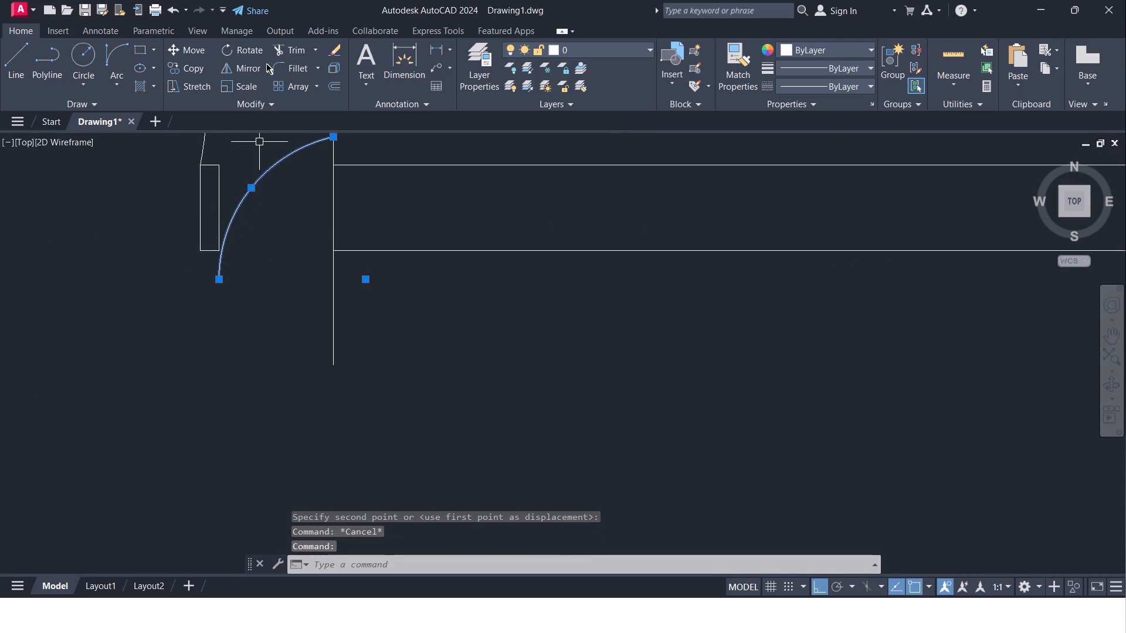
{"action": "left_click", "coordinate": [189, 50]}
{"action": "left_click", "coordinate": [219, 285]}
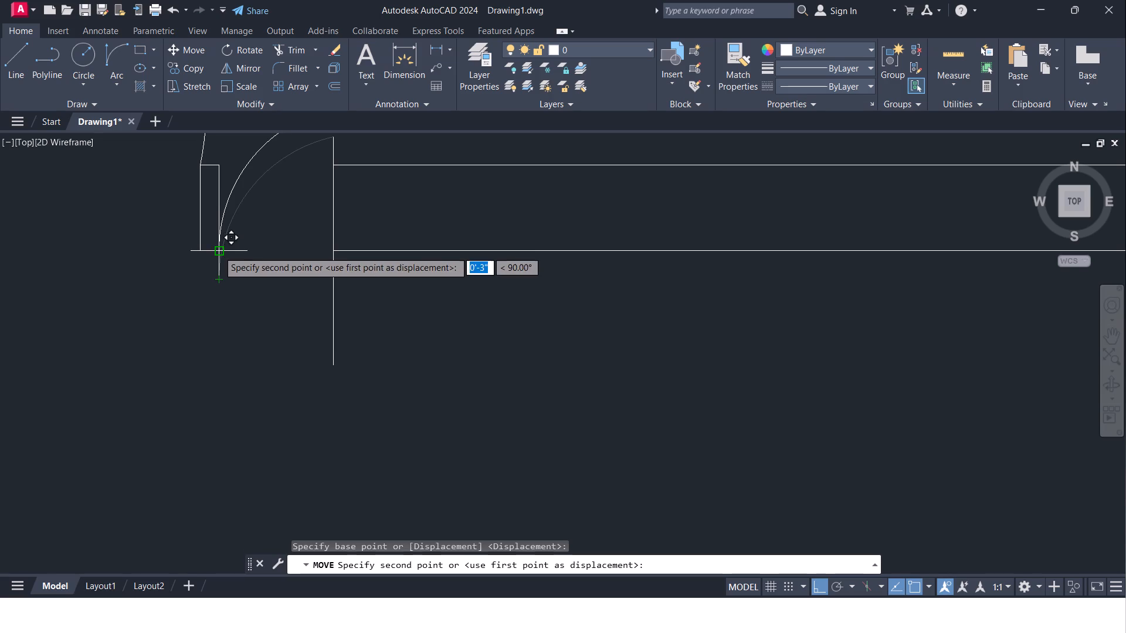
{"action": "left_click", "coordinate": [218, 251]}
Extend the small door's leaf line up to the top end of its arc.
{"action": "scroll", "coordinate": [221, 274], "scroll_direction": "down", "scroll_amount": 3}
{"action": "scroll", "coordinate": [243, 240], "scroll_direction": "up", "scroll_amount": 1}
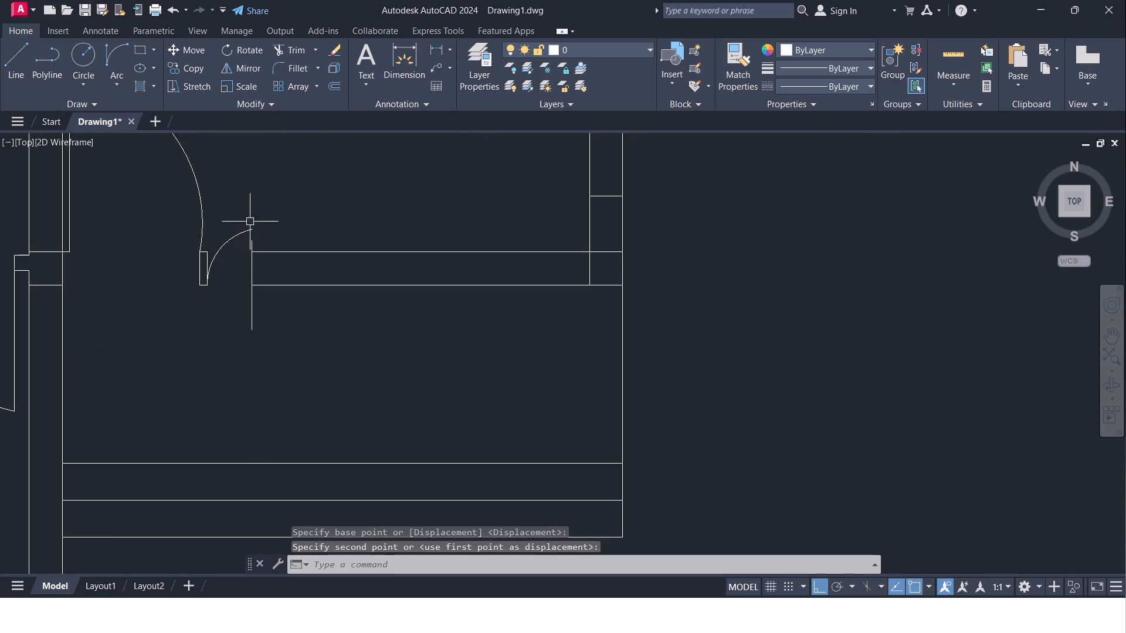
{"action": "scroll", "coordinate": [252, 212], "scroll_direction": "up", "scroll_amount": 2}
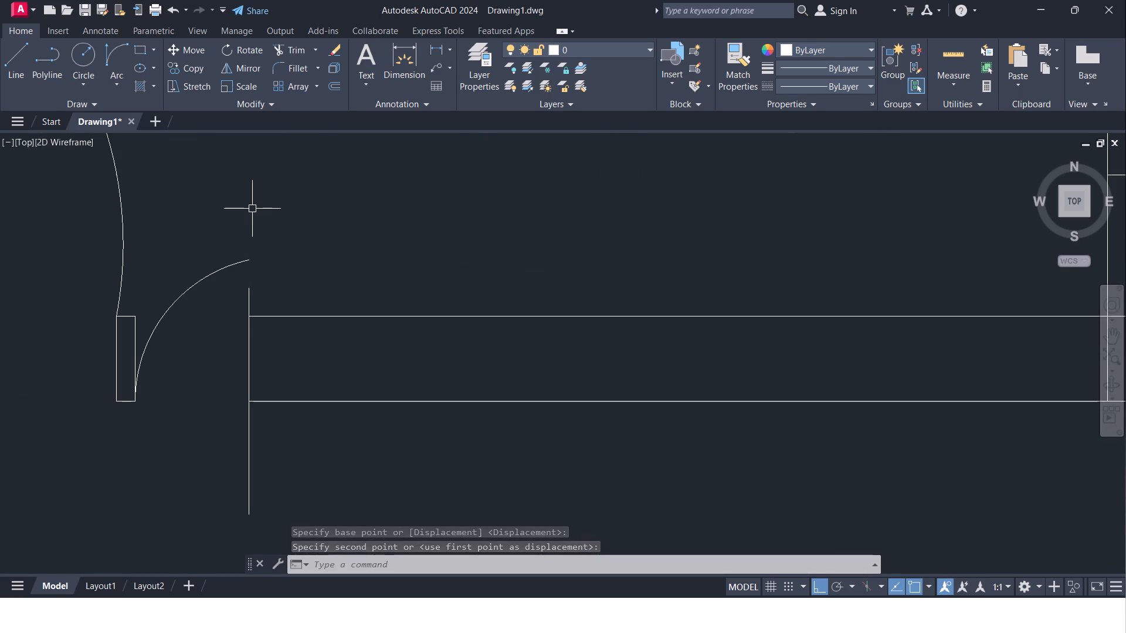
{"action": "key", "text": "Escape"}
{"action": "type", "text": "ex"}
{"action": "key", "text": "Return"}
{"action": "key", "text": "Return"}
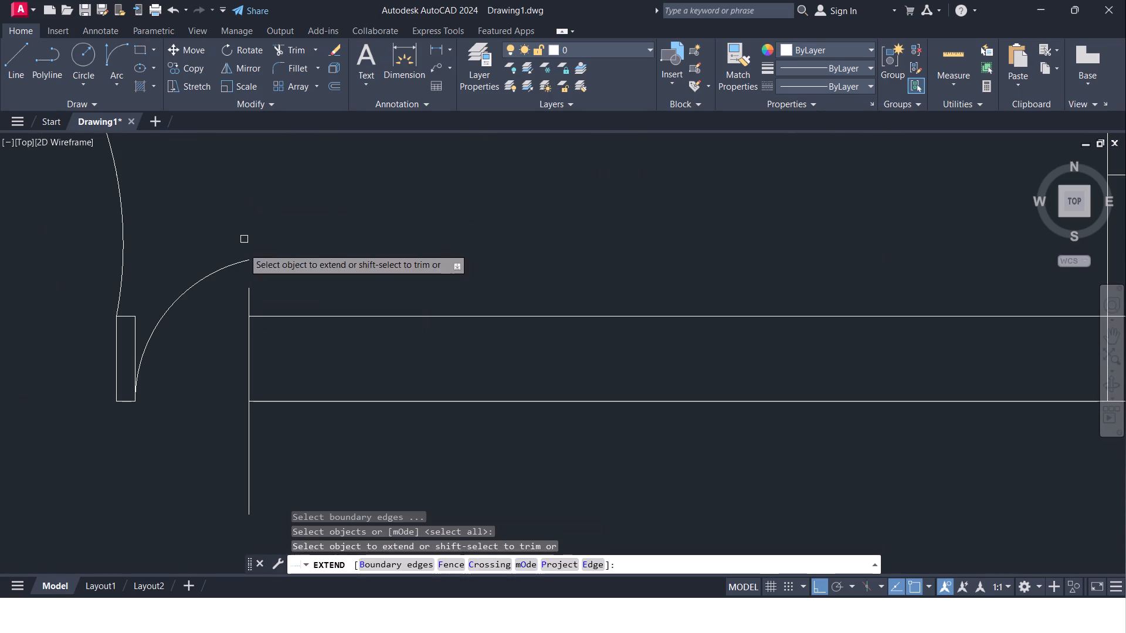
{"action": "left_click", "coordinate": [247, 297]}
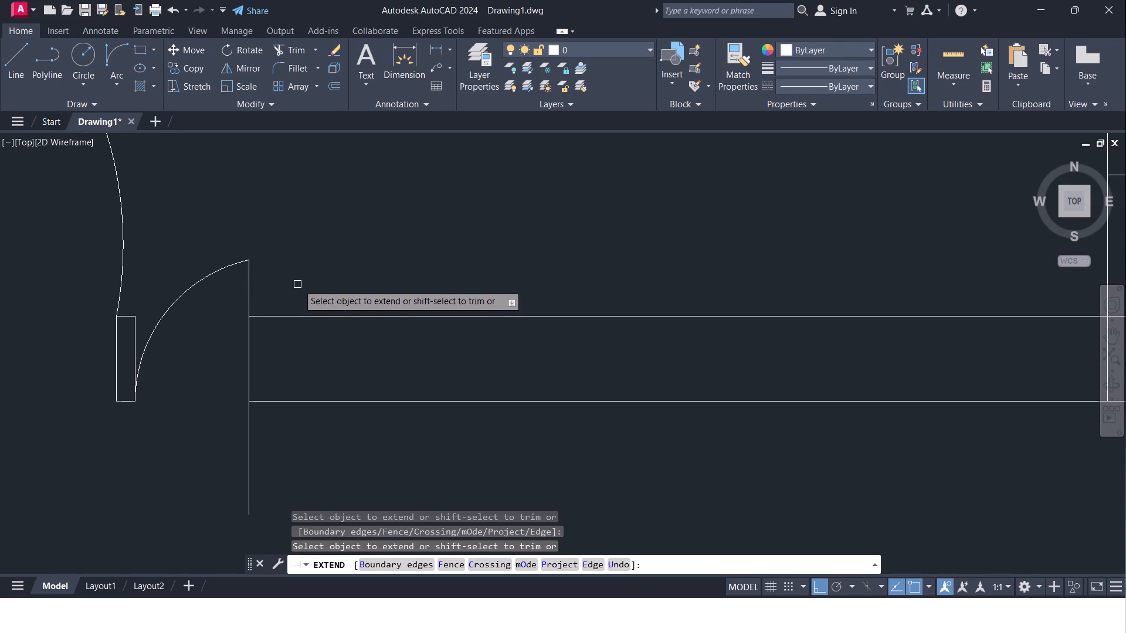
{"action": "key", "text": "Escape"}
Trim the part of the small door's leaf line that hangs below the wall's lower face.
{"action": "type", "text": "tr"}
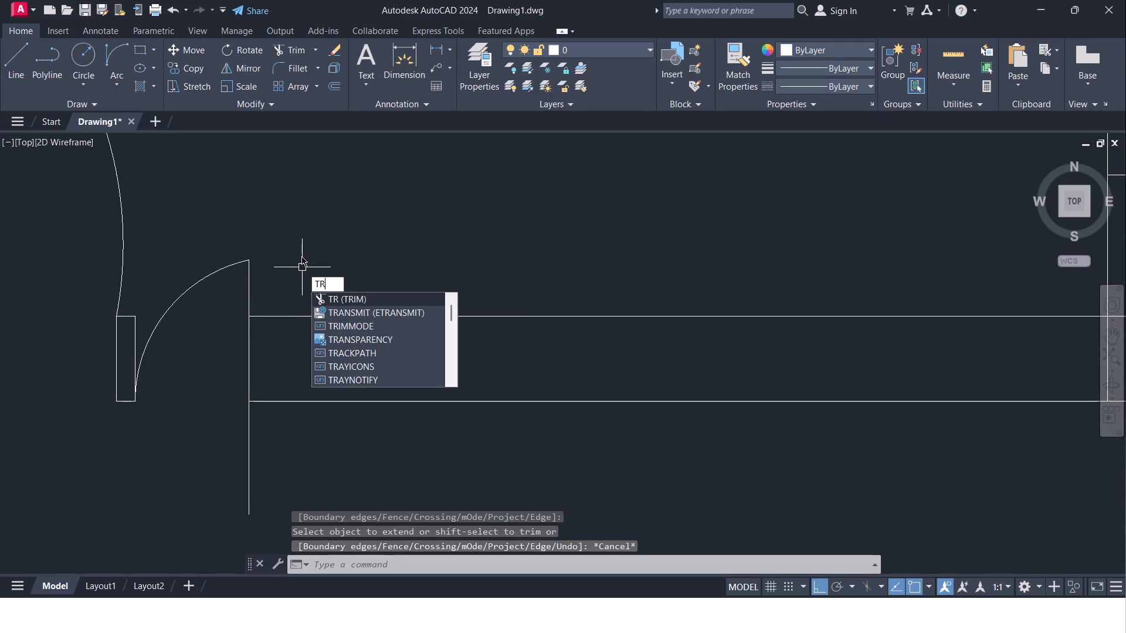
{"action": "key", "text": "Return"}
{"action": "key", "text": "Return"}
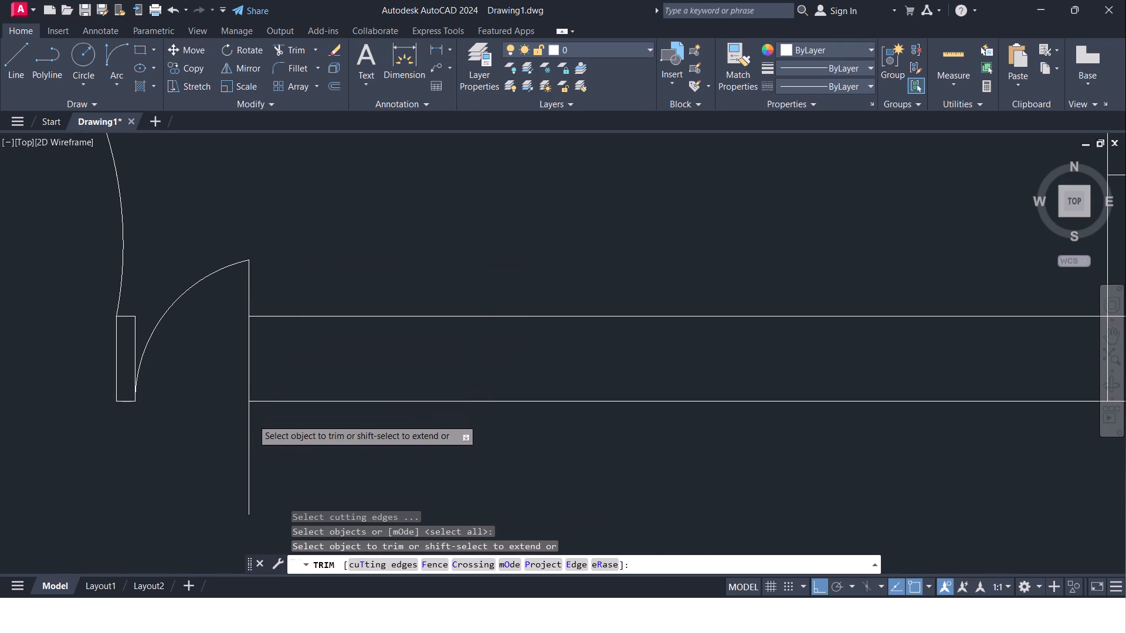
{"action": "left_click", "coordinate": [252, 419]}
{"action": "left_click", "coordinate": [247, 422]}
{"action": "scroll", "coordinate": [247, 422], "scroll_direction": "down", "scroll_amount": 3}
{"action": "middle_click_drag", "start_coordinate": [335, 357], "coordinate": [265, 352]}
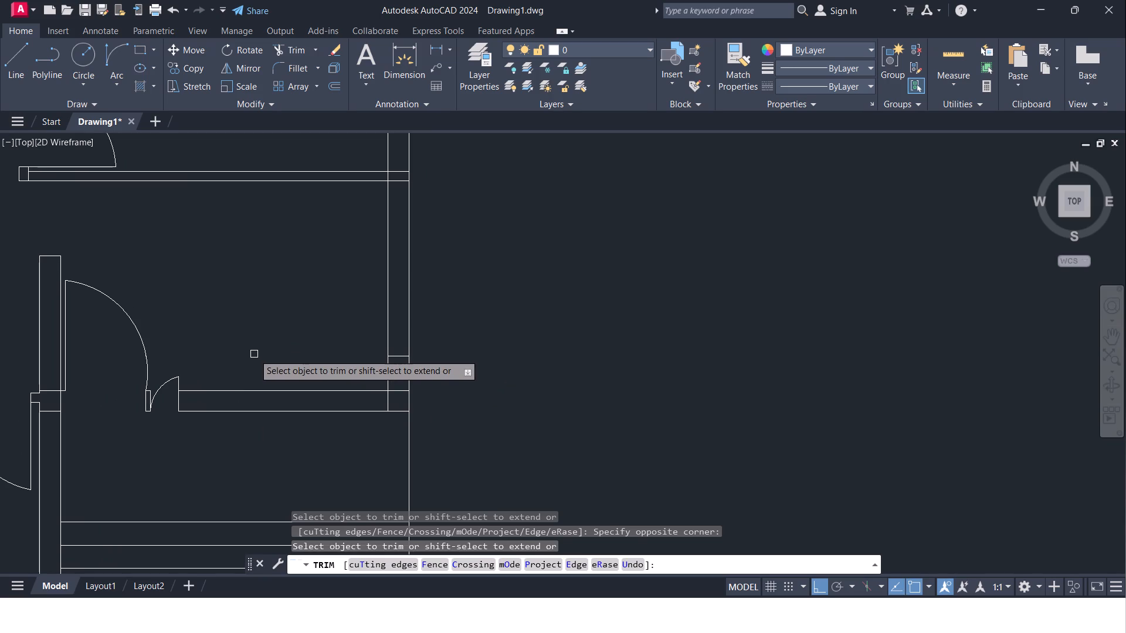
{"action": "key", "text": "Escape"}
Delete the short horizontal line crossing the east outer wall just above the small door's wall.
{"action": "left_click", "coordinate": [399, 356]}
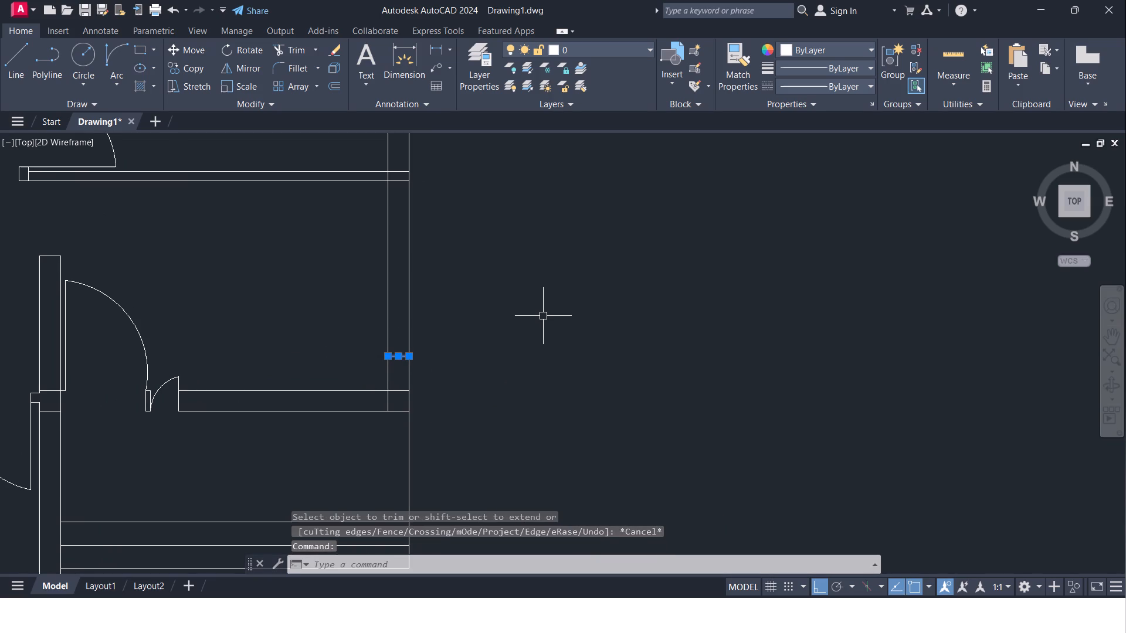
{"action": "key", "text": "Delete"}
Offset the inner face line of the west outer wall 4' east into the northwest room.
{"action": "scroll", "coordinate": [541, 312], "scroll_direction": "down", "scroll_amount": 1}
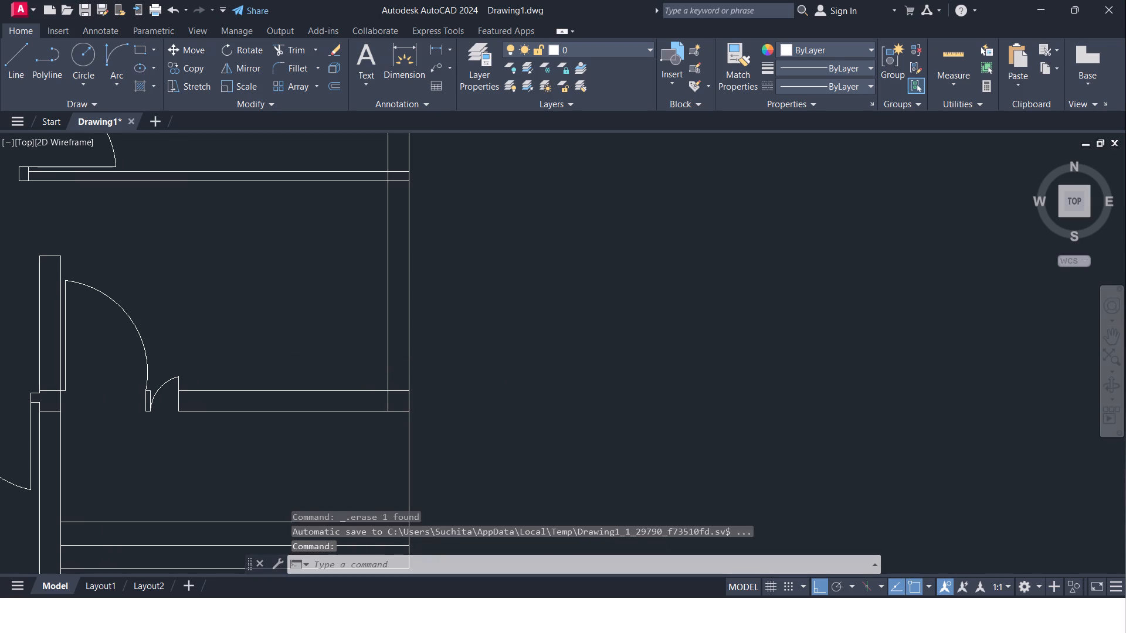
{"action": "middle_click_drag", "start_coordinate": [448, 440], "coordinate": [487, 257]}
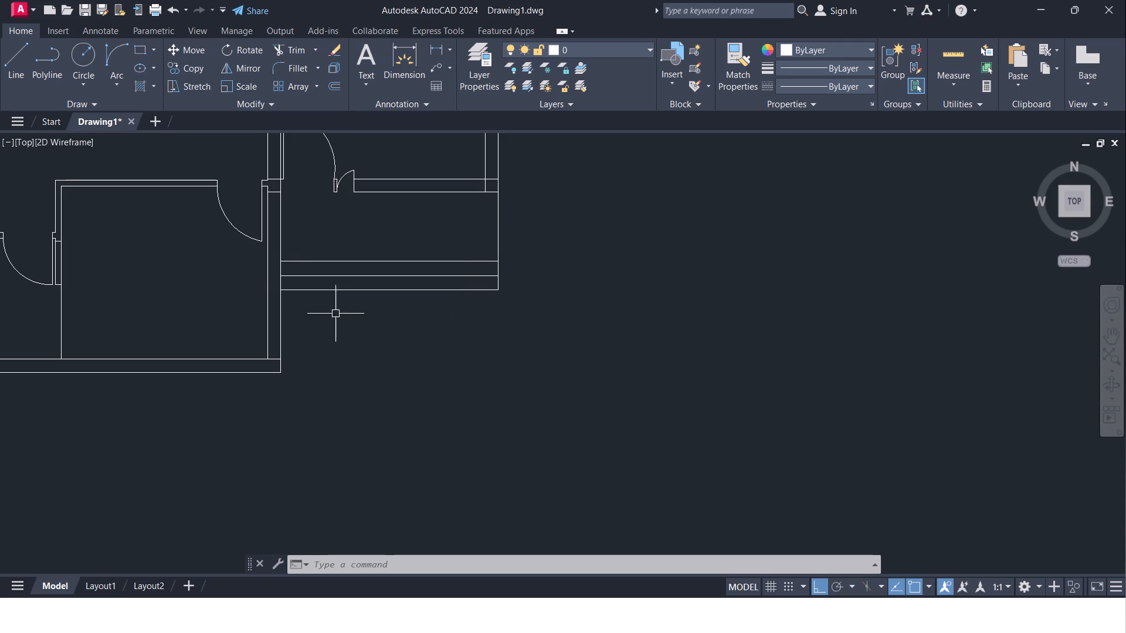
{"action": "middle_click_drag", "start_coordinate": [291, 274], "coordinate": [473, 607]}
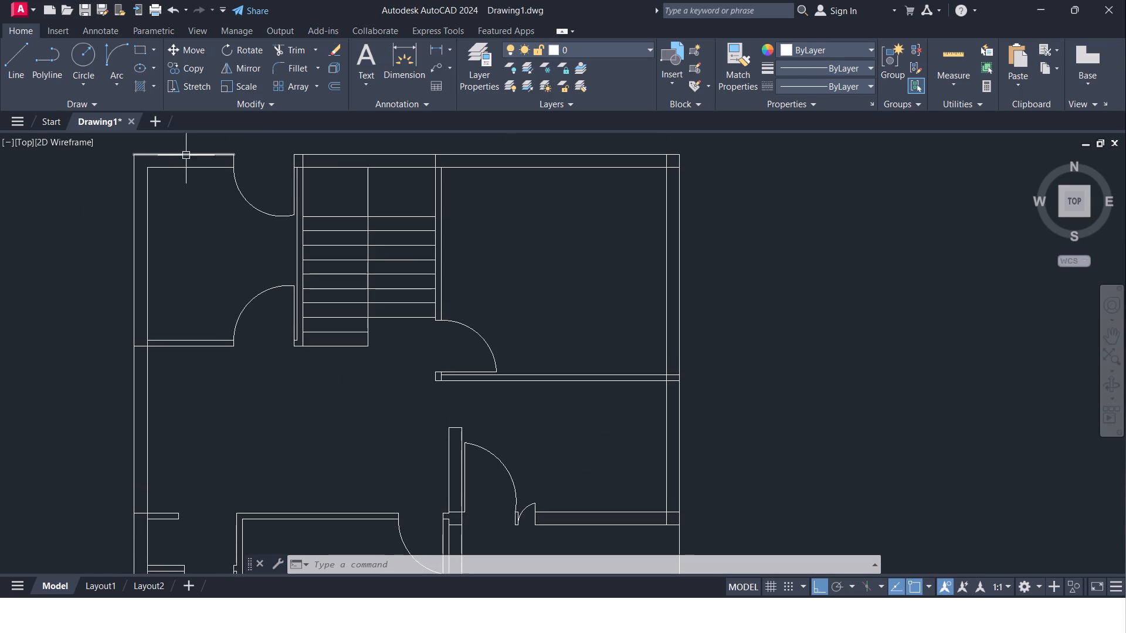
{"action": "scroll", "coordinate": [215, 144], "scroll_direction": "up", "scroll_amount": 3}
{"action": "middle_click_drag", "start_coordinate": [215, 144], "coordinate": [221, 157]}
{"action": "scroll", "coordinate": [218, 157], "scroll_direction": "down", "scroll_amount": 1}
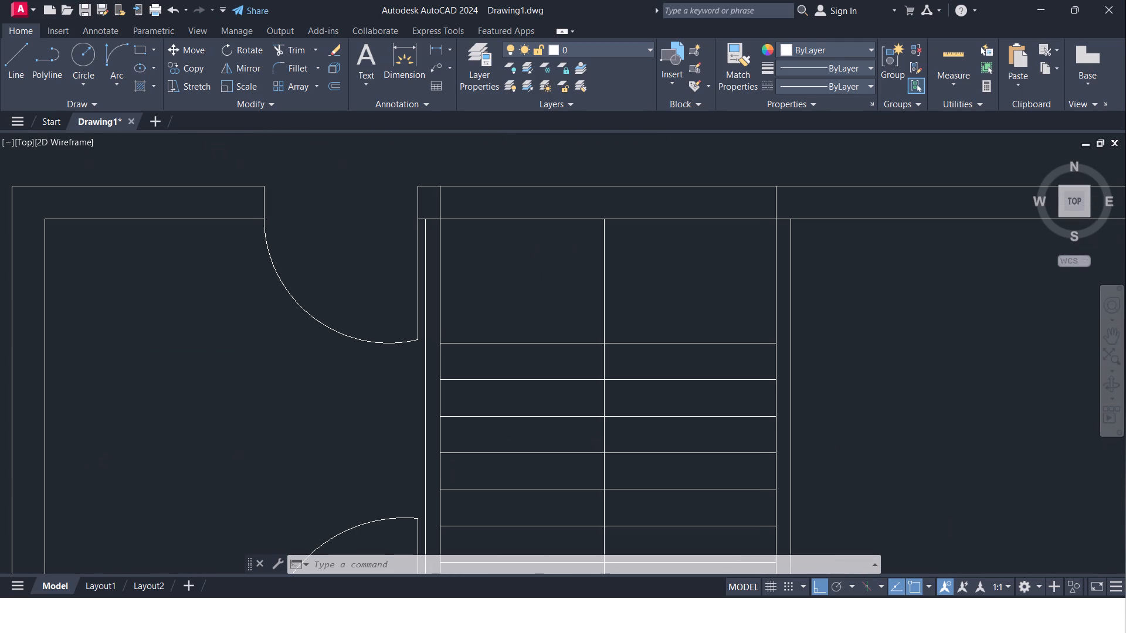
{"action": "key", "text": "Escape"}
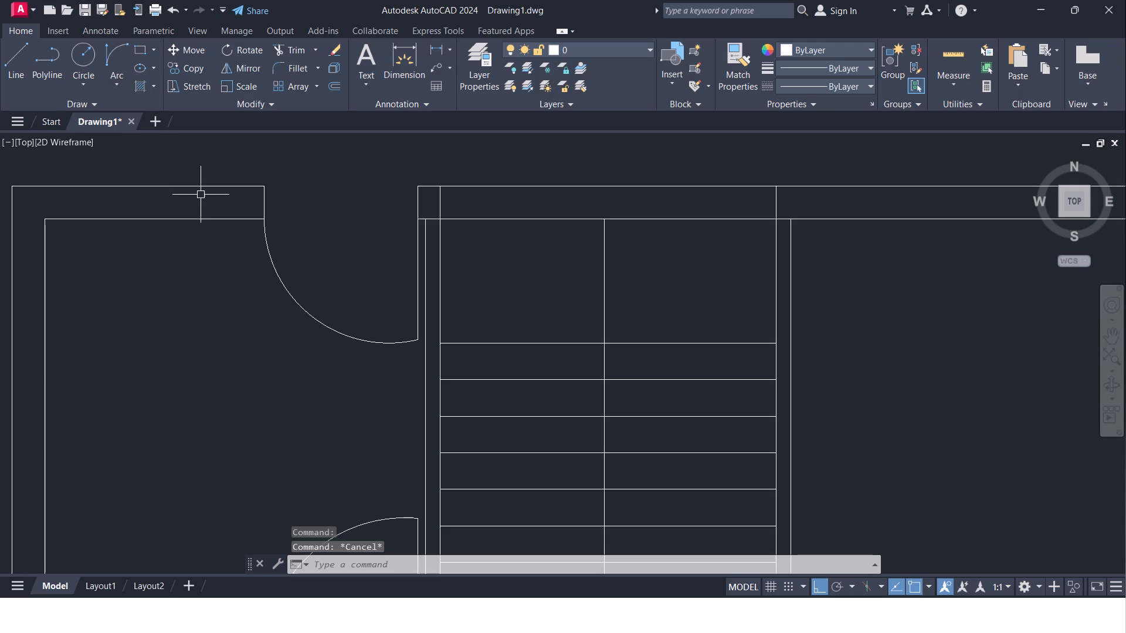
{"action": "key", "text": "o"}
{"action": "key", "text": "Return"}
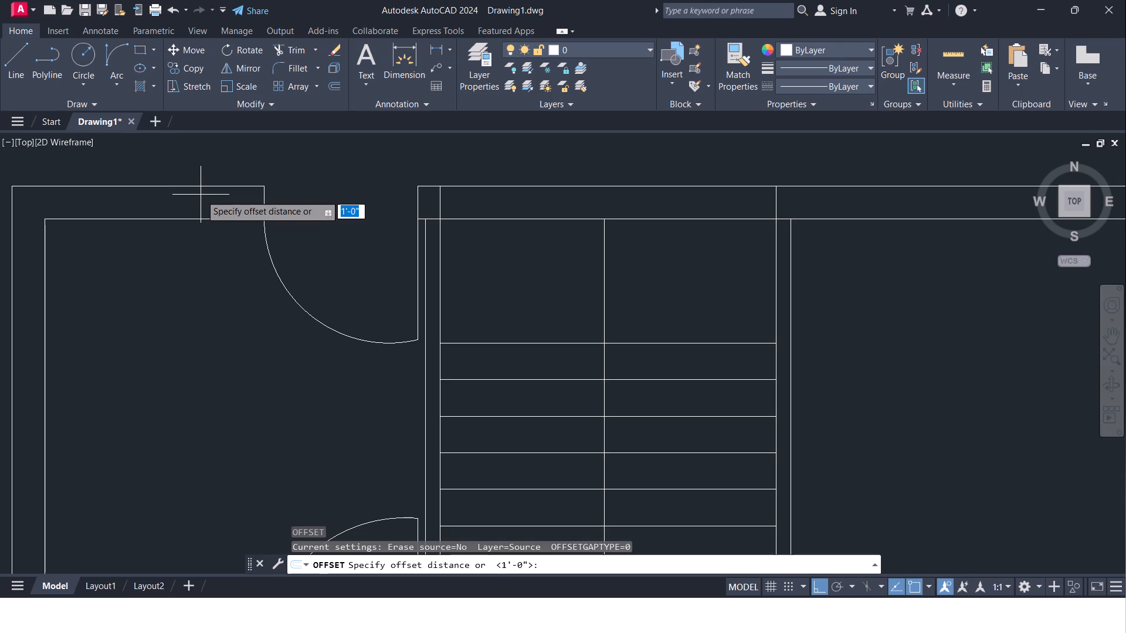
{"action": "key", "text": "3"}
{"action": "type", "text": "'5\""}
{"action": "key", "text": "Return"}
{"action": "left_click", "coordinate": [43, 307]}
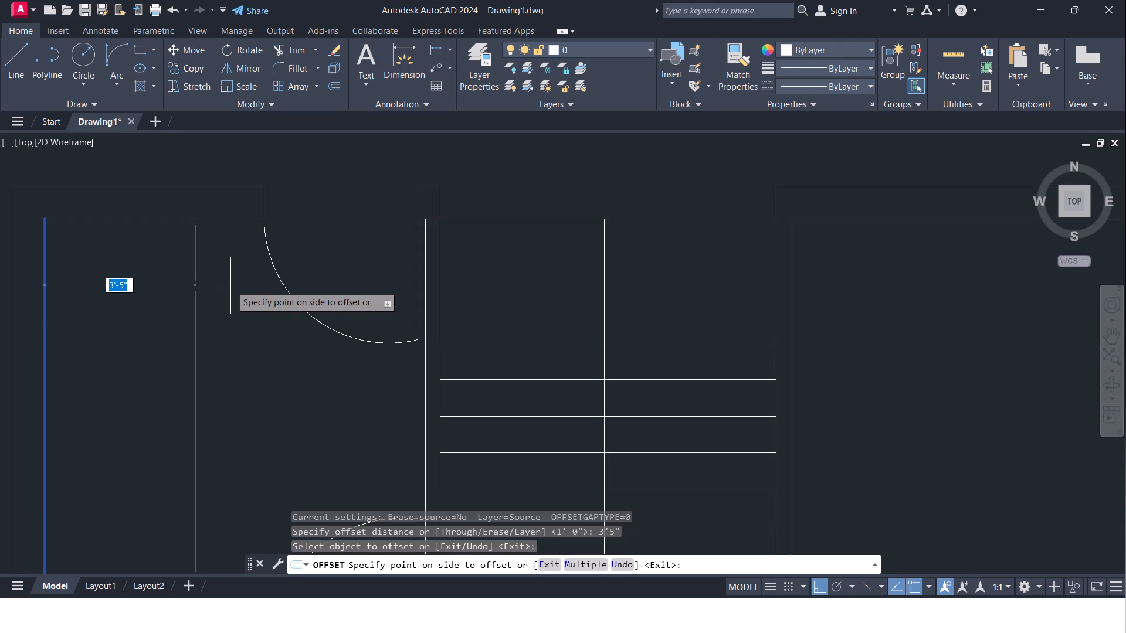
{"action": "key", "text": "BackSpace"}
{"action": "type", "text": "4'"}
{"action": "key", "text": "Return"}
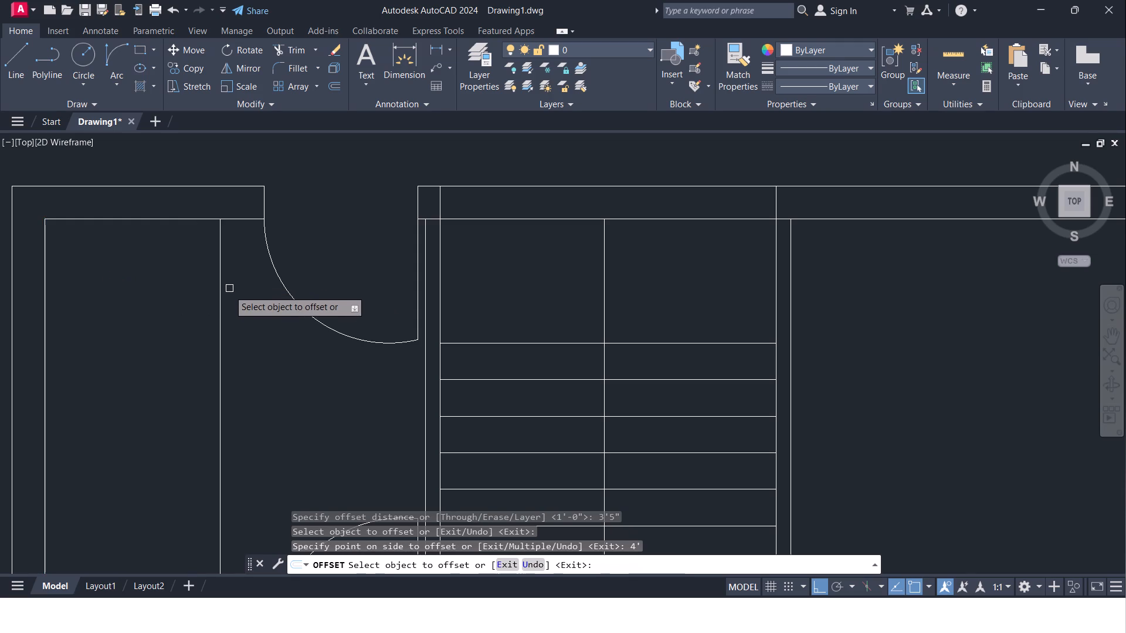
{"action": "key", "text": "Escape"}
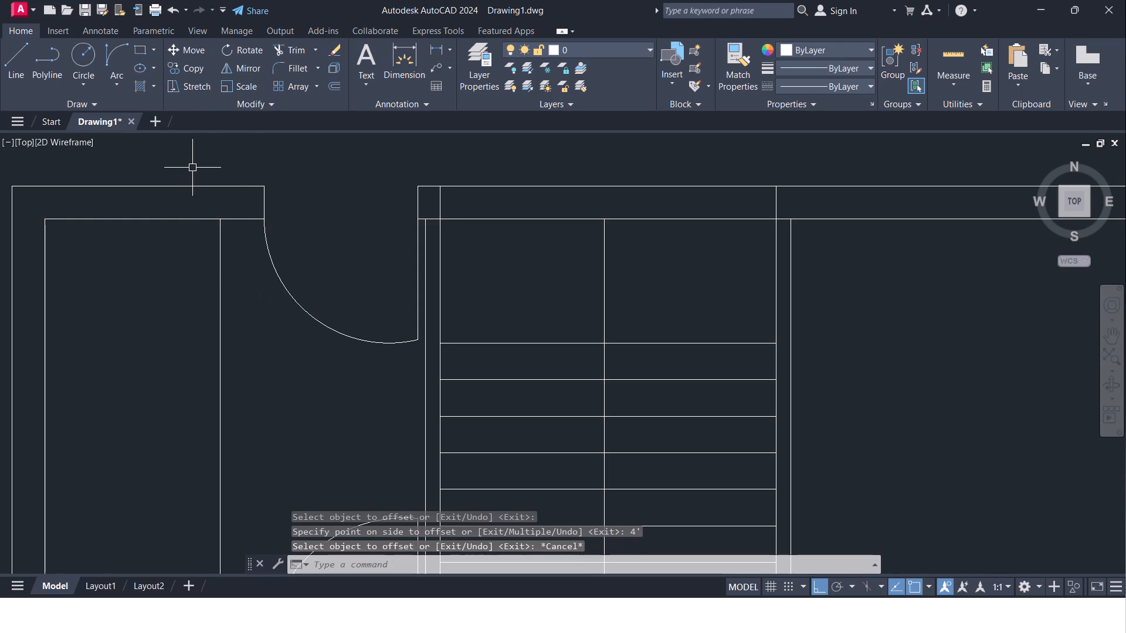
Offset the new vertical line in the northwest room 4" to the west.
{"action": "key", "text": "o"}
{"action": "key", "text": "Return"}
{"action": "type", "text": "4\""}
{"action": "key", "text": "Return"}
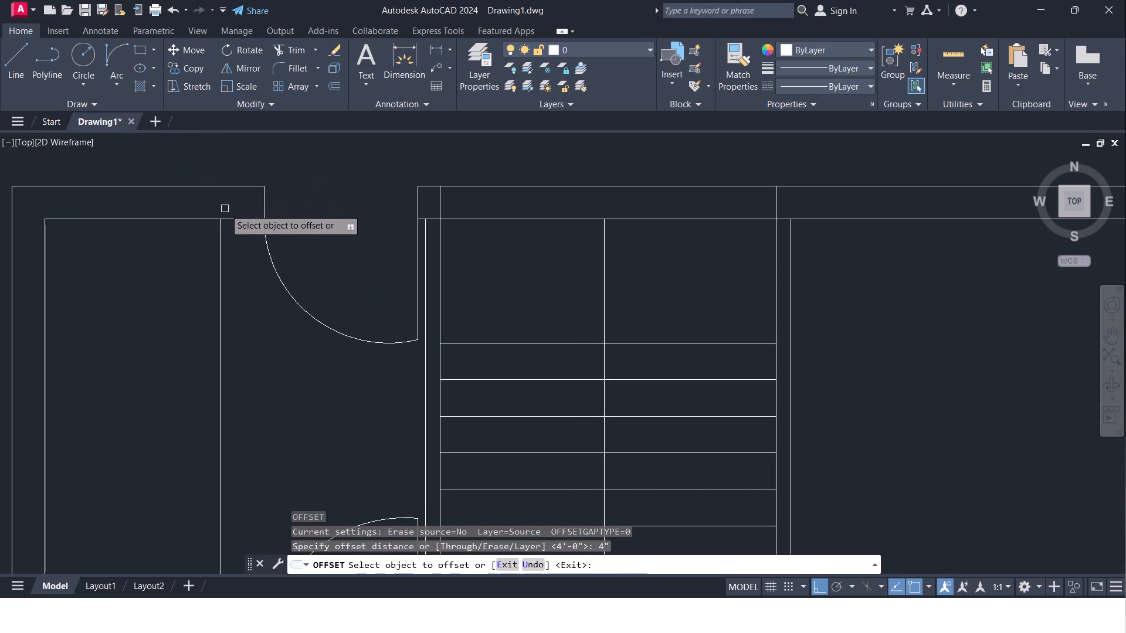
{"action": "left_click", "coordinate": [222, 240]}
{"action": "left_click", "coordinate": [172, 221]}
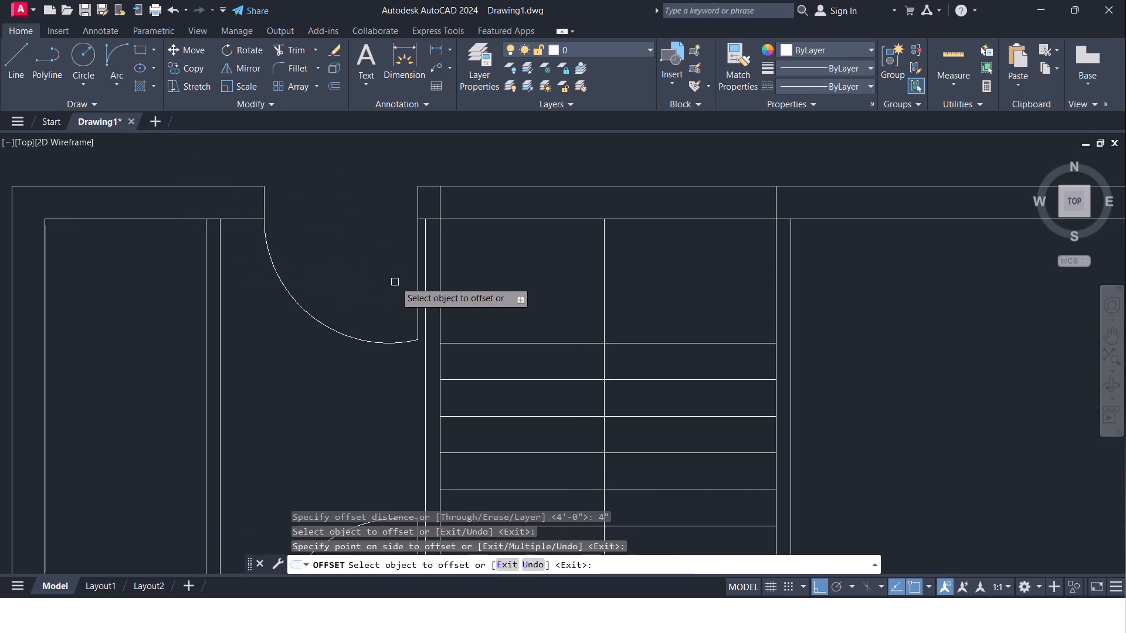
{"action": "middle_click_drag", "start_coordinate": [456, 241], "coordinate": [455, 250]}
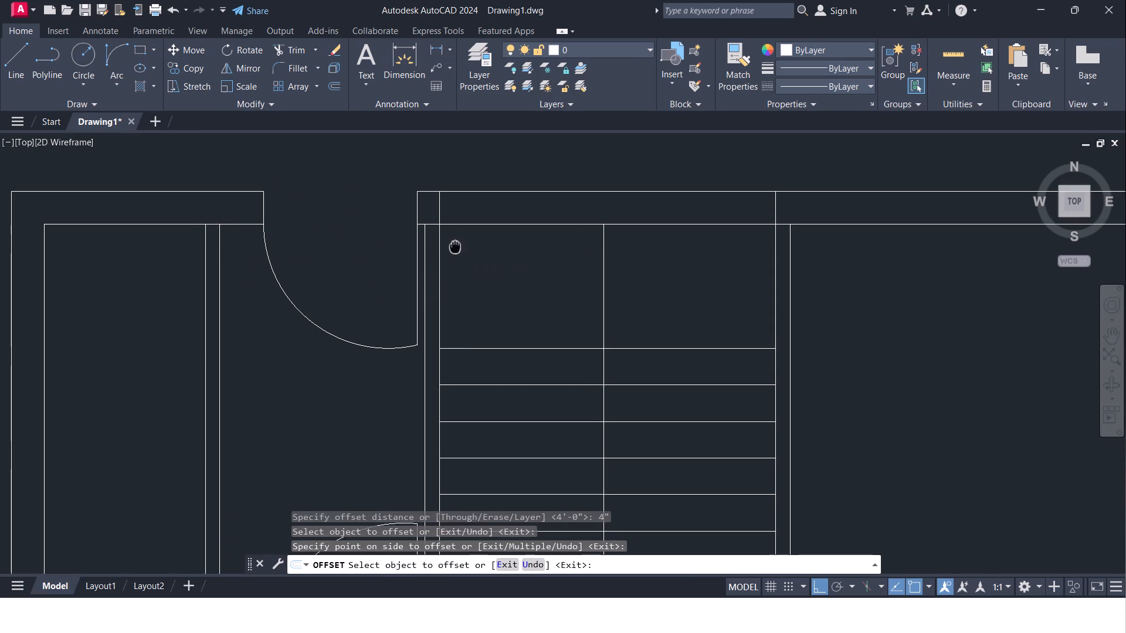
{"action": "middle_click_drag", "start_coordinate": [455, 250], "coordinate": [451, 258]}
{"action": "scroll", "coordinate": [449, 258], "scroll_direction": "up", "scroll_amount": 1}
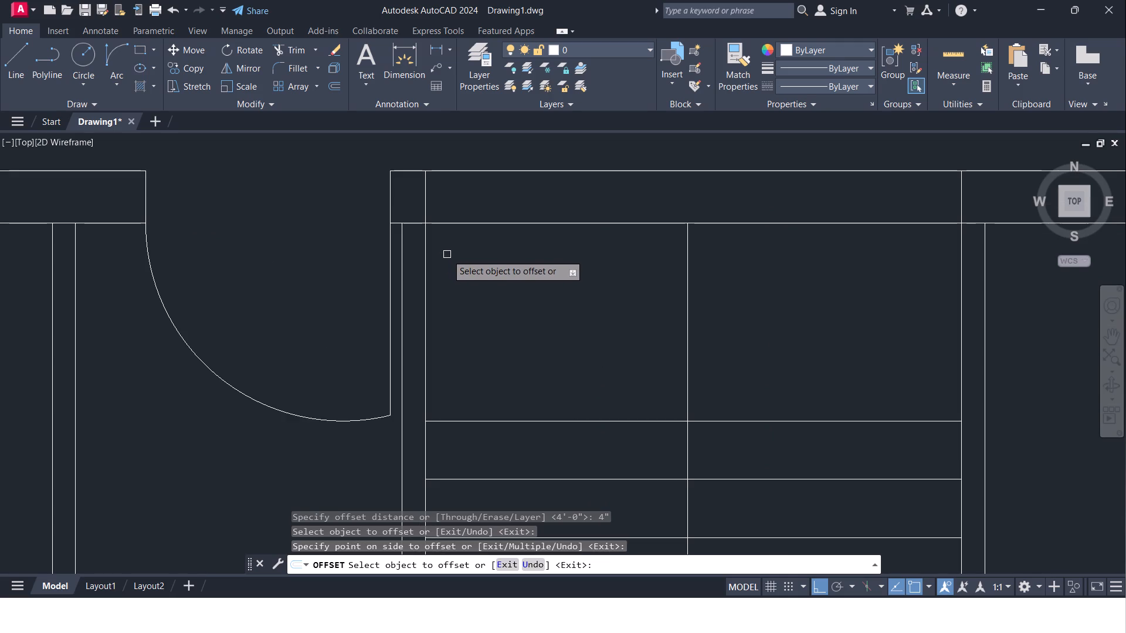
{"action": "key", "text": "Escape"}
Extend the western line of the new pair up to the north wall's outer face.
{"action": "middle_click_drag", "start_coordinate": [447, 259], "coordinate": [486, 341]}
{"action": "scroll", "coordinate": [486, 337], "scroll_direction": "down", "scroll_amount": 2}
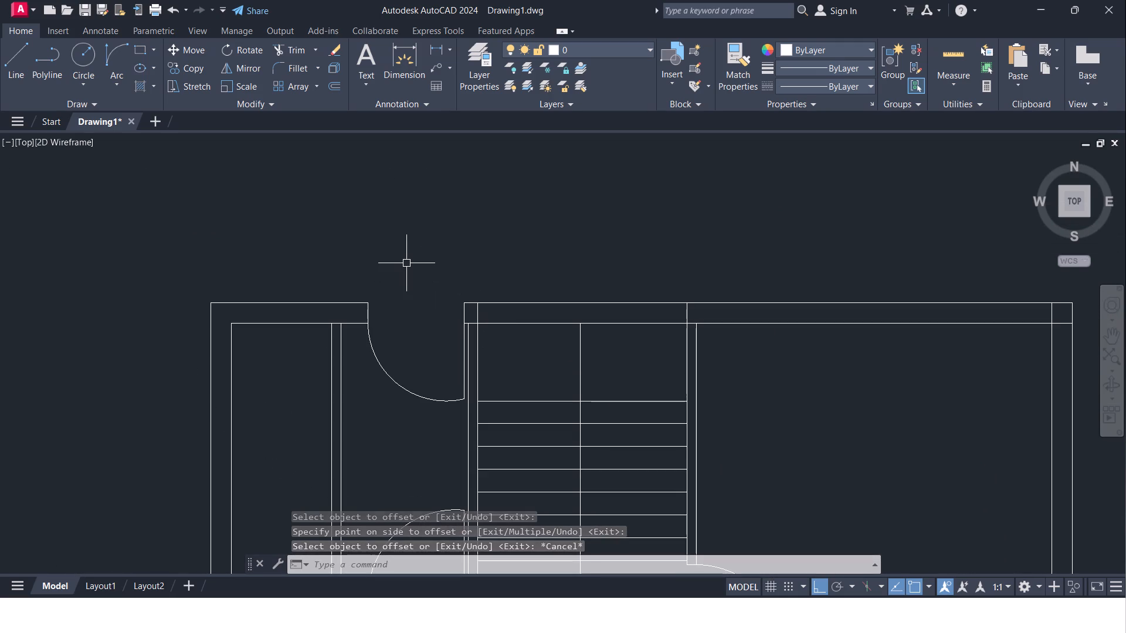
{"action": "scroll", "coordinate": [406, 263], "scroll_direction": "down", "scroll_amount": 1}
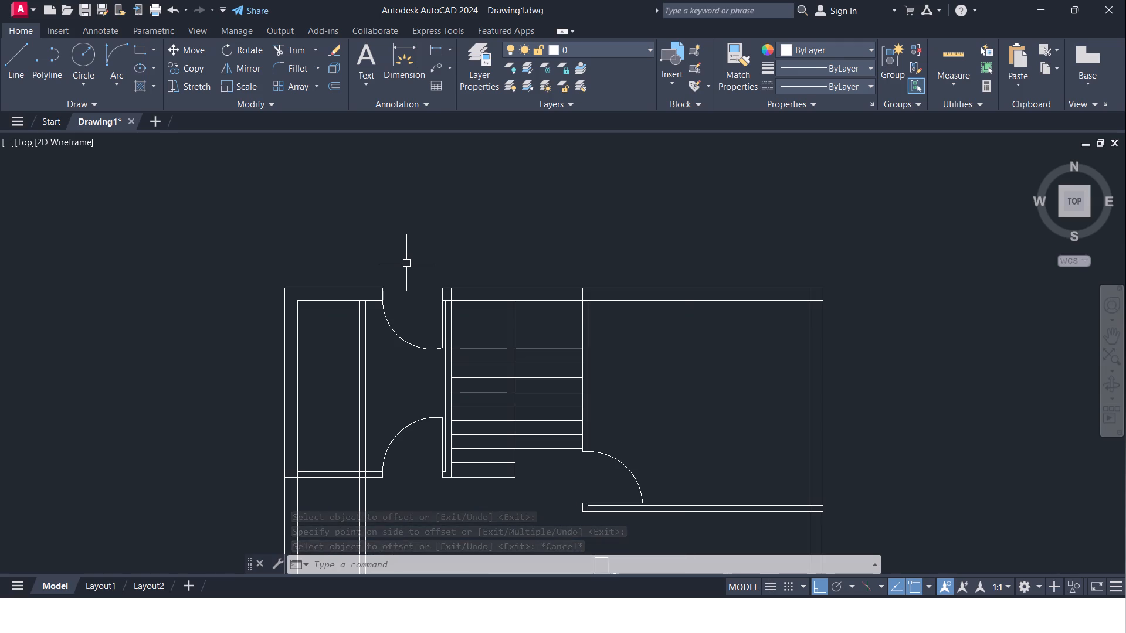
{"action": "scroll", "coordinate": [370, 281], "scroll_direction": "up", "scroll_amount": 1}
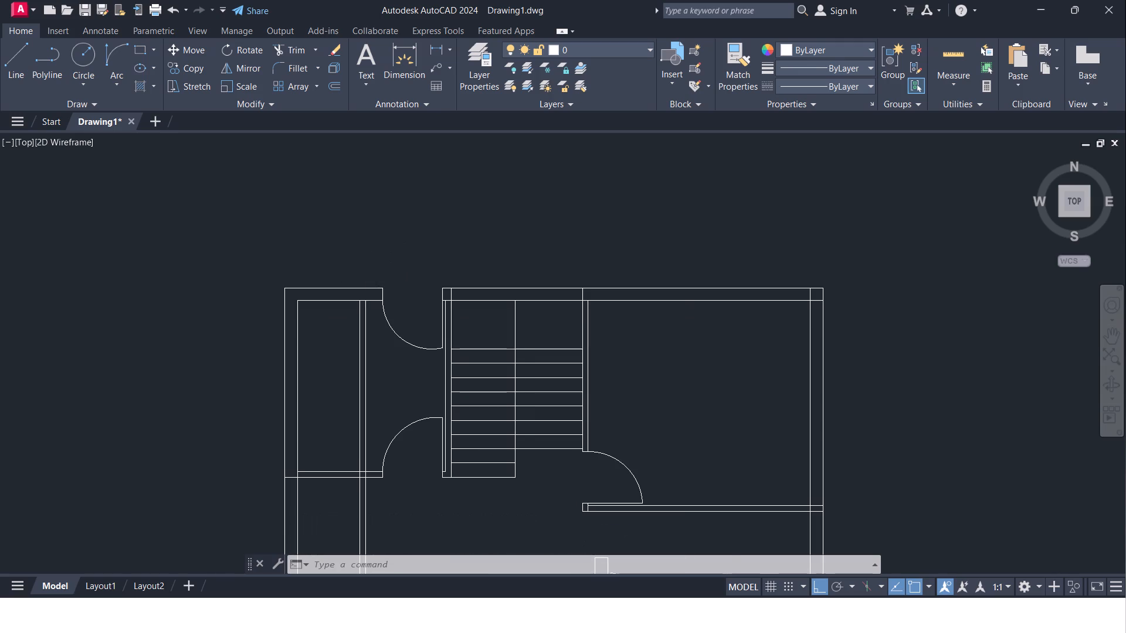
{"action": "scroll", "coordinate": [370, 281], "scroll_direction": "up", "scroll_amount": 1}
{"action": "key", "text": "Escape"}
{"action": "type", "text": "ex"}
{"action": "key", "text": "Return"}
{"action": "key", "text": "Return"}
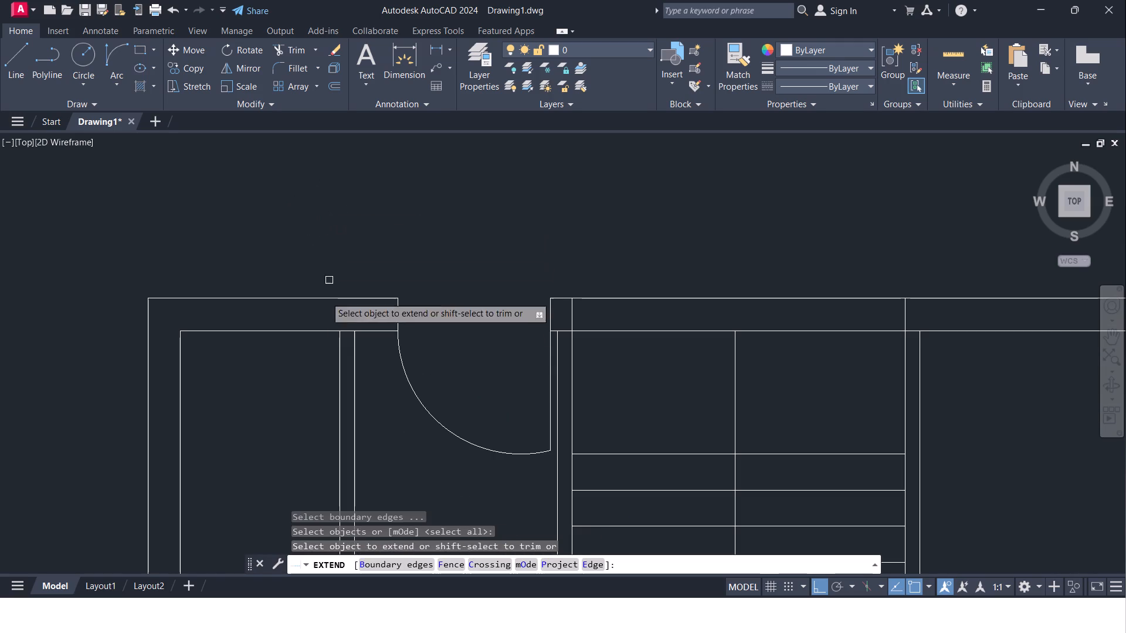
{"action": "left_click", "coordinate": [342, 346]}
{"action": "key", "text": "Escape"}
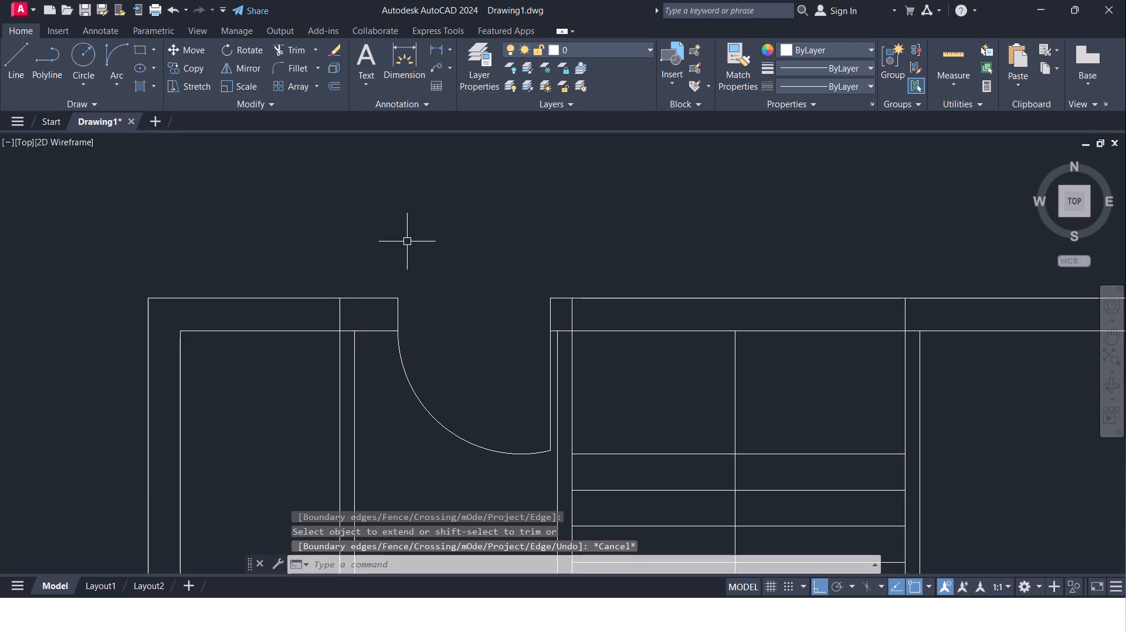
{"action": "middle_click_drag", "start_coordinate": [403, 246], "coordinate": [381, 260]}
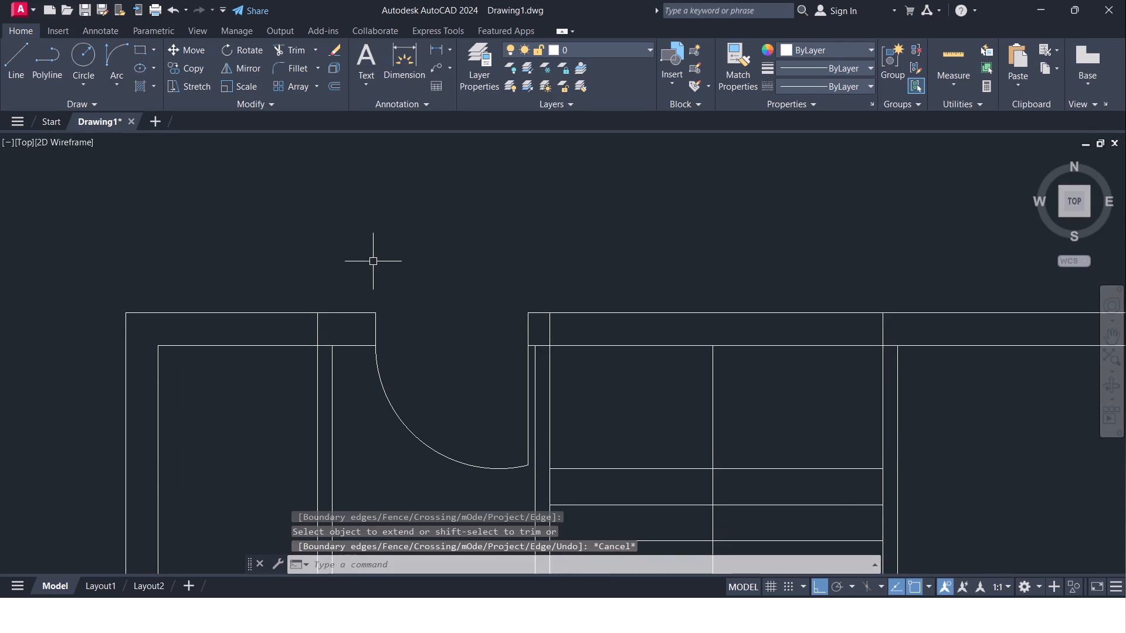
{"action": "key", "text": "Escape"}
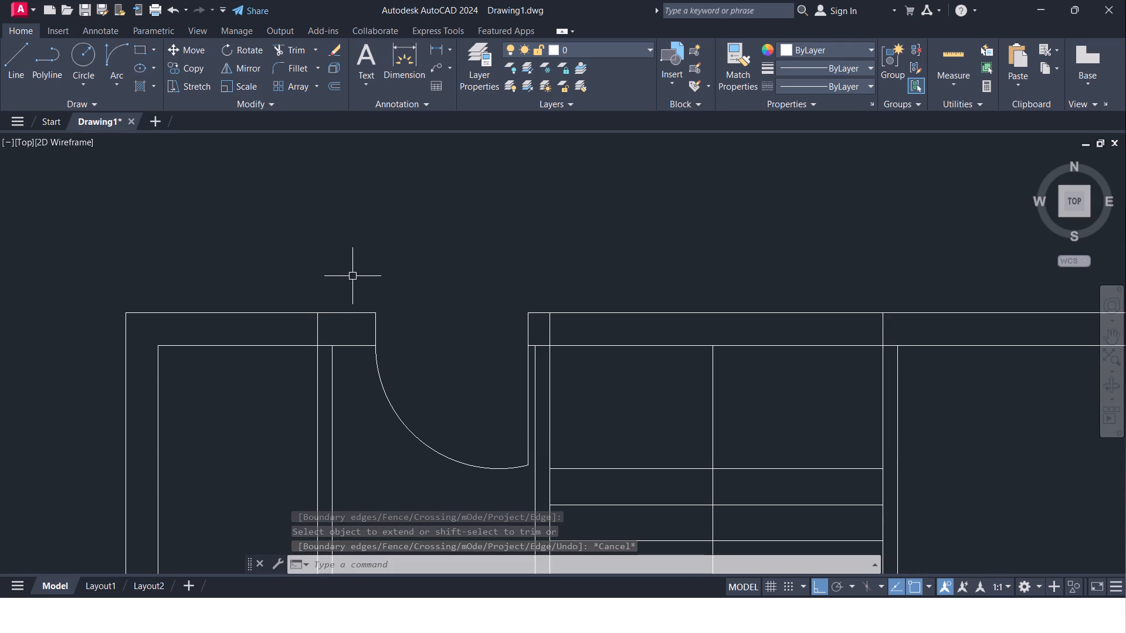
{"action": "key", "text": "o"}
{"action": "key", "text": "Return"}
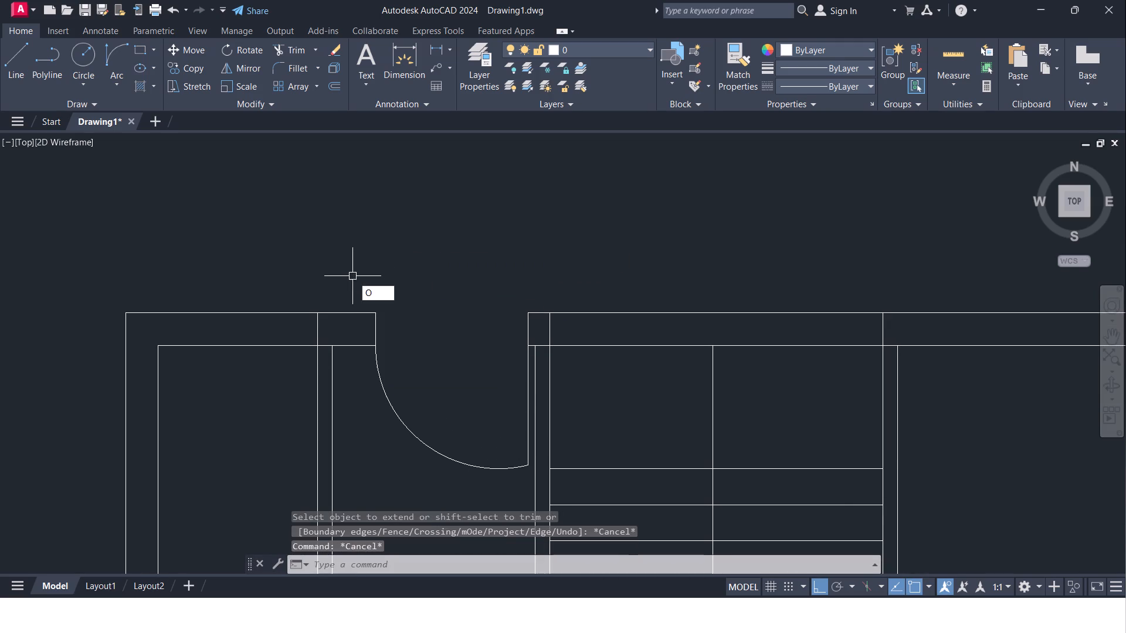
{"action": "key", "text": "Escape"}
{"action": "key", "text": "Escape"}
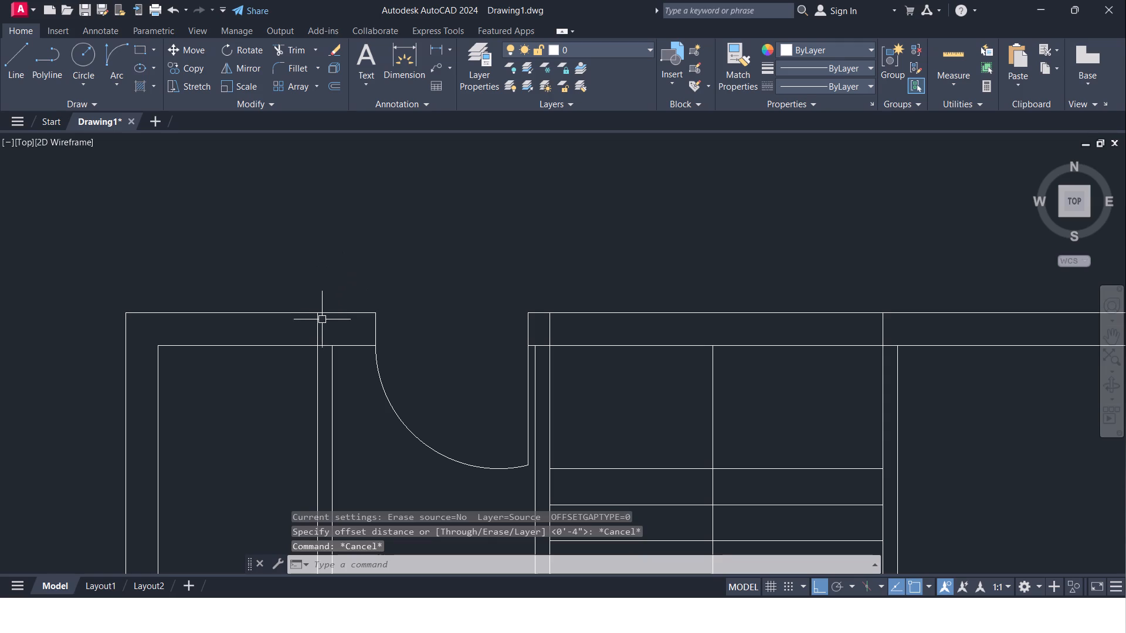
Stretch the upper end of that extended line 2' north, beyond the outer wall.
{"action": "left_click", "coordinate": [319, 324]}
{"action": "left_click", "coordinate": [317, 311]}
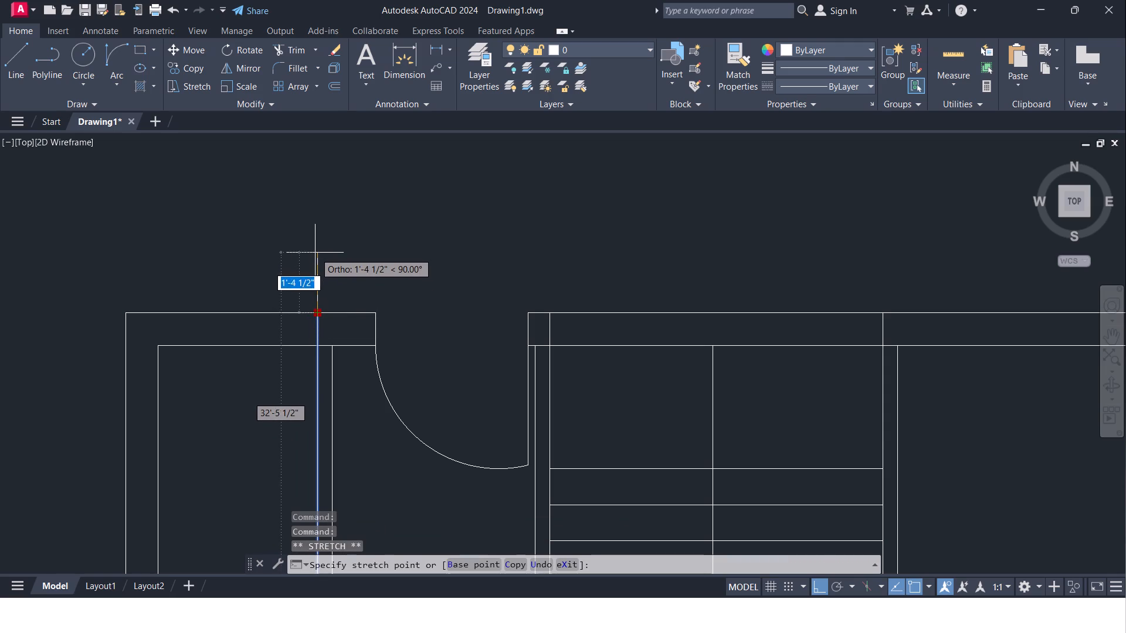
{"action": "type", "text": "20"}
{"action": "key", "text": "BackSpace"}
{"action": "key", "text": "apostrophe"}
{"action": "key", "text": "Return"}
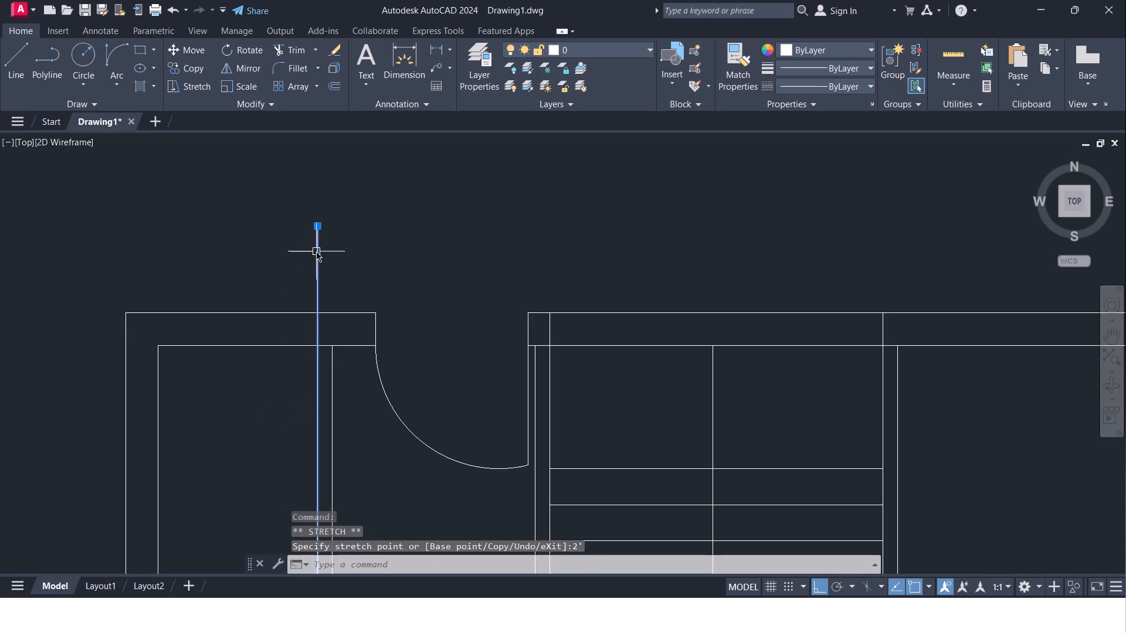
{"action": "key", "text": "Escape"}
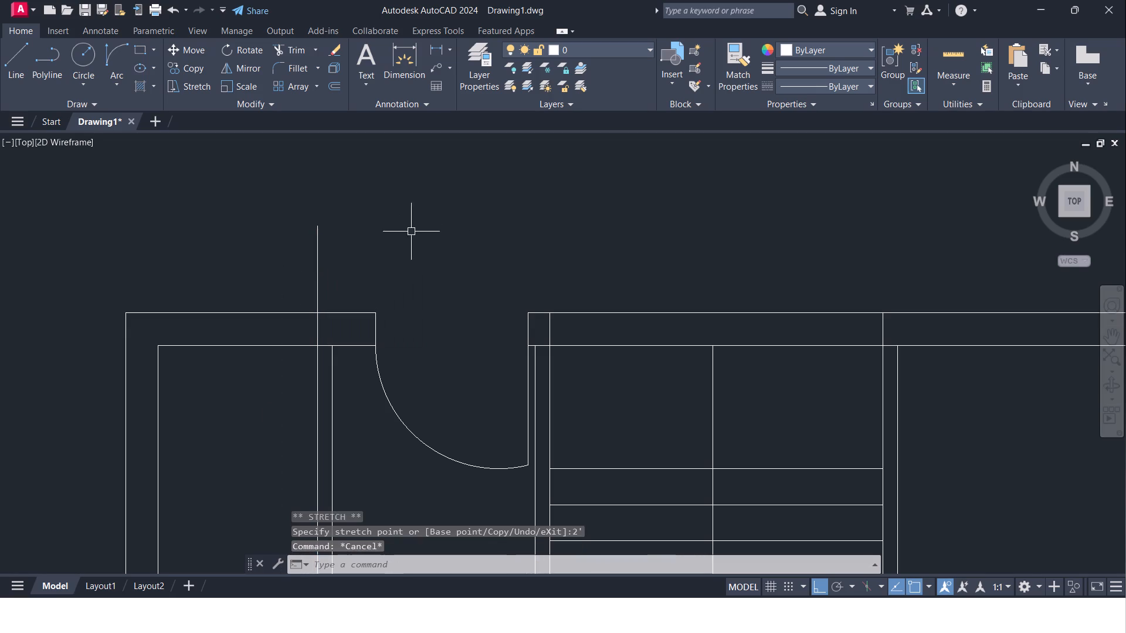
{"action": "key", "text": "Escape"}
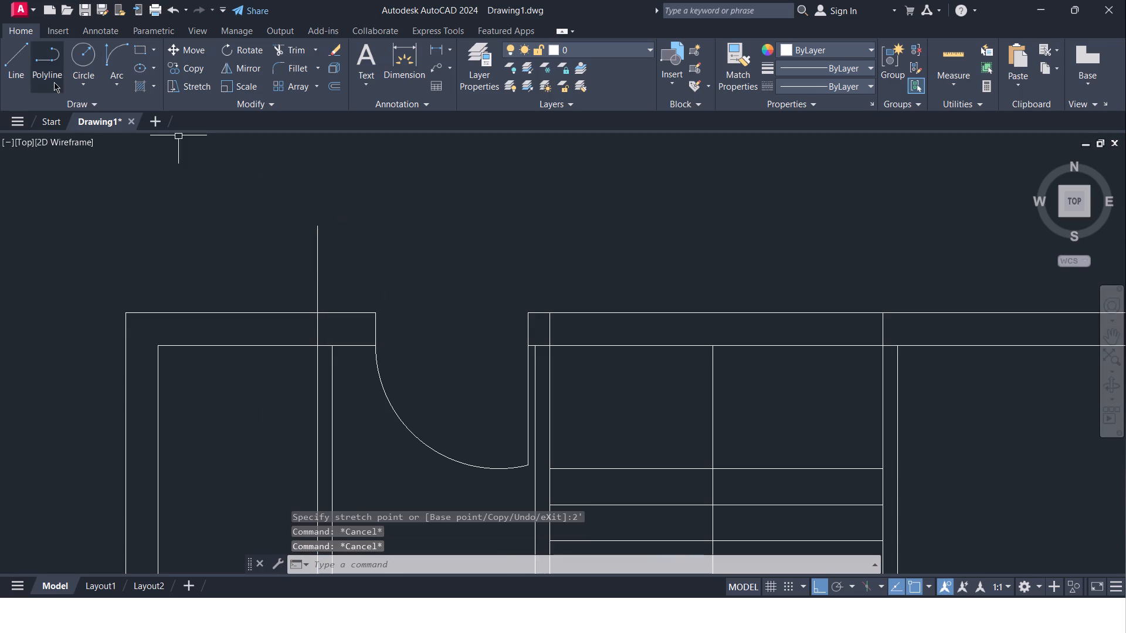
Draw a horizontal line about 8'-3" long eastward from the stretched line's upper end, passing north of the door opening.
{"action": "left_click", "coordinate": [21, 66]}
{"action": "left_click", "coordinate": [317, 225]}
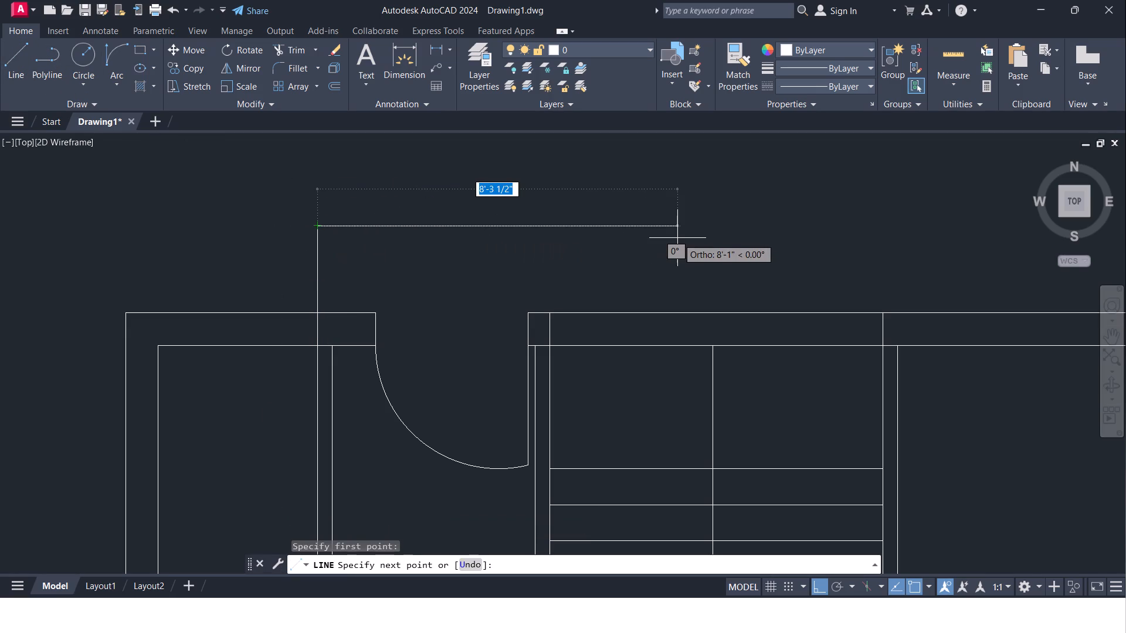
{"action": "left_click", "coordinate": [677, 238]}
{"action": "key", "text": "Escape"}
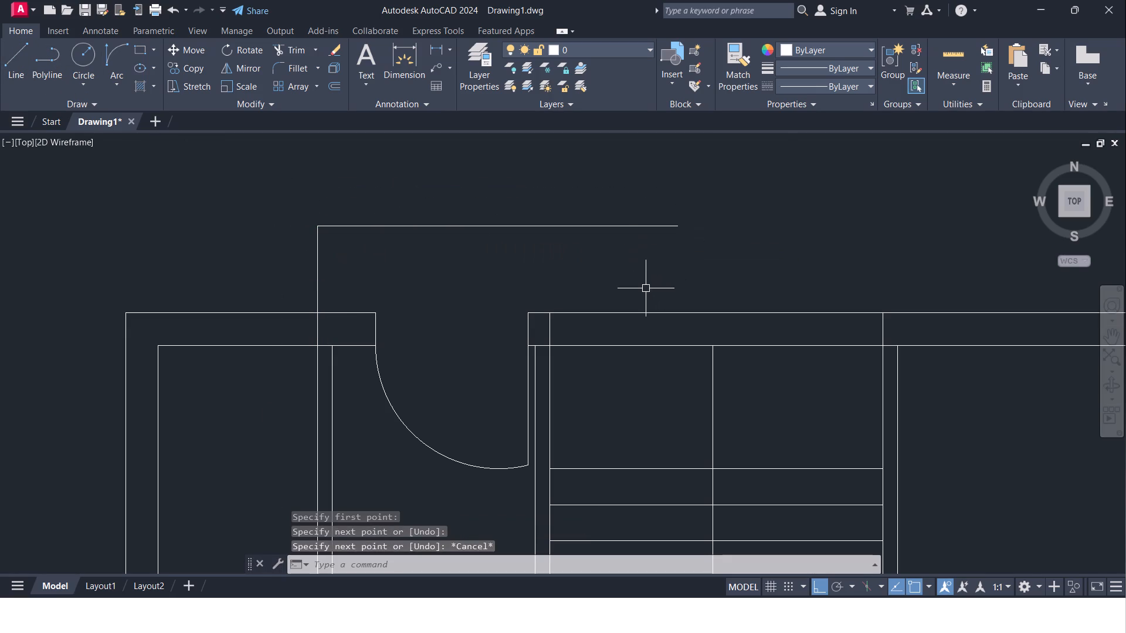
Extend the line along the staircase's west side north to the new horizontal line.
{"action": "scroll", "coordinate": [645, 288], "scroll_direction": "down", "scroll_amount": 2}
{"action": "middle_click_drag", "start_coordinate": [592, 274], "coordinate": [510, 267]}
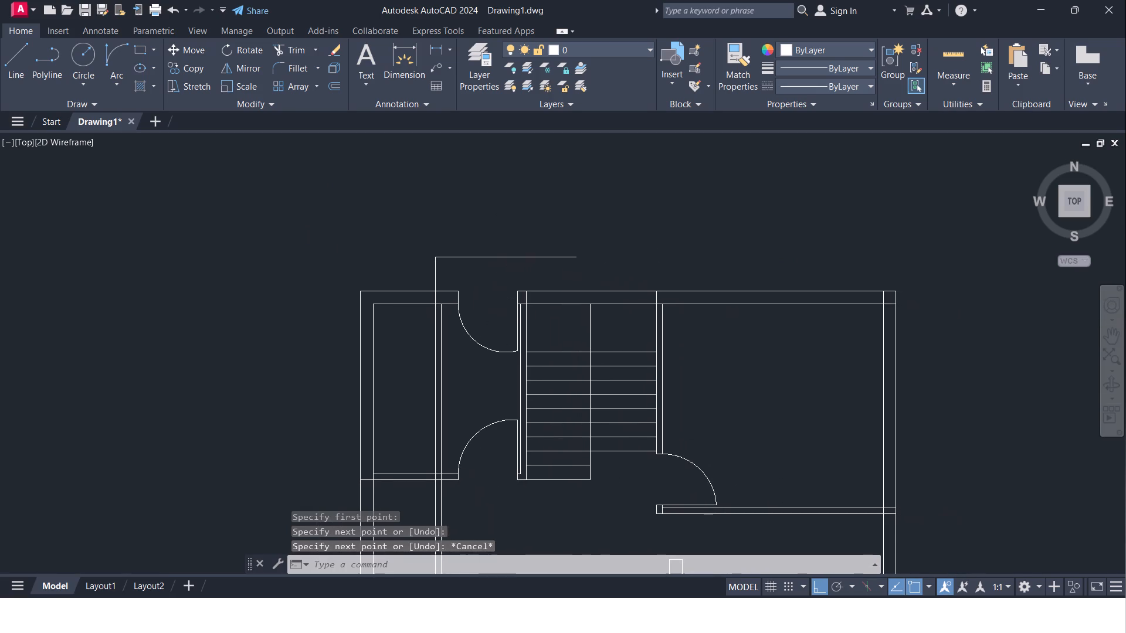
{"action": "key", "text": "Escape"}
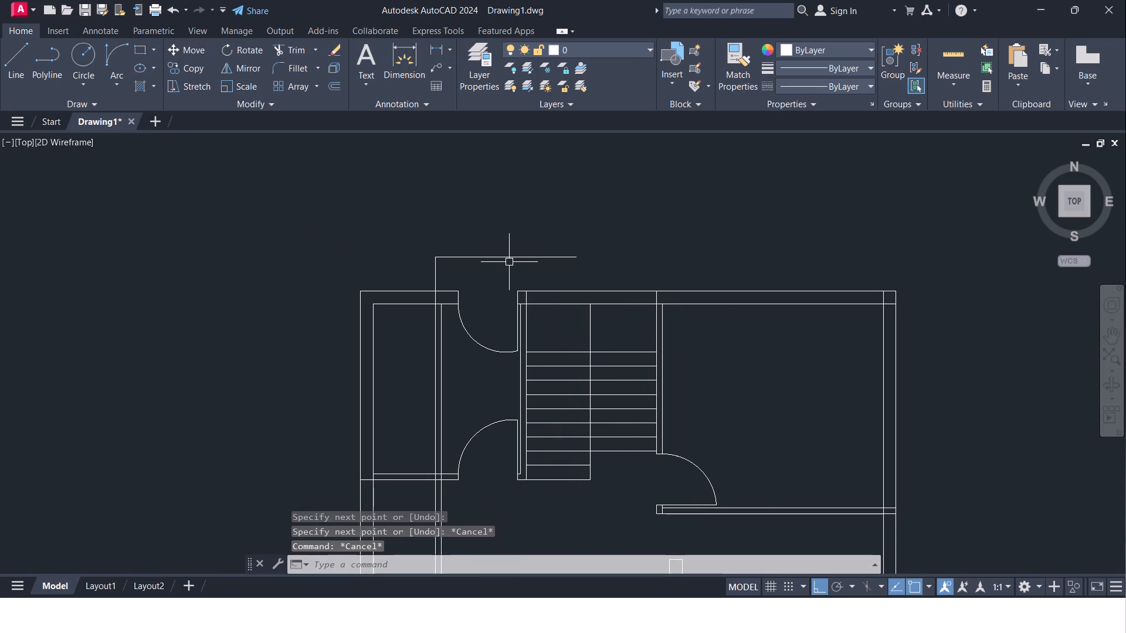
{"action": "type", "text": "ex"}
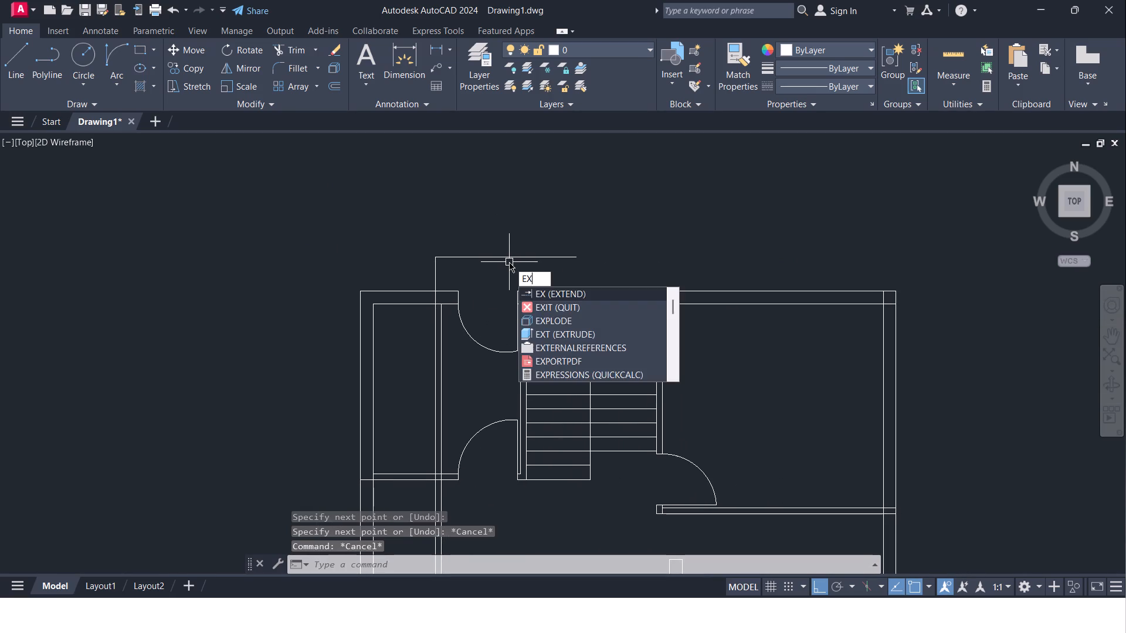
{"action": "key", "text": "Return"}
{"action": "key", "text": "Return"}
{"action": "scroll", "coordinate": [584, 288], "scroll_direction": "up", "scroll_amount": 2}
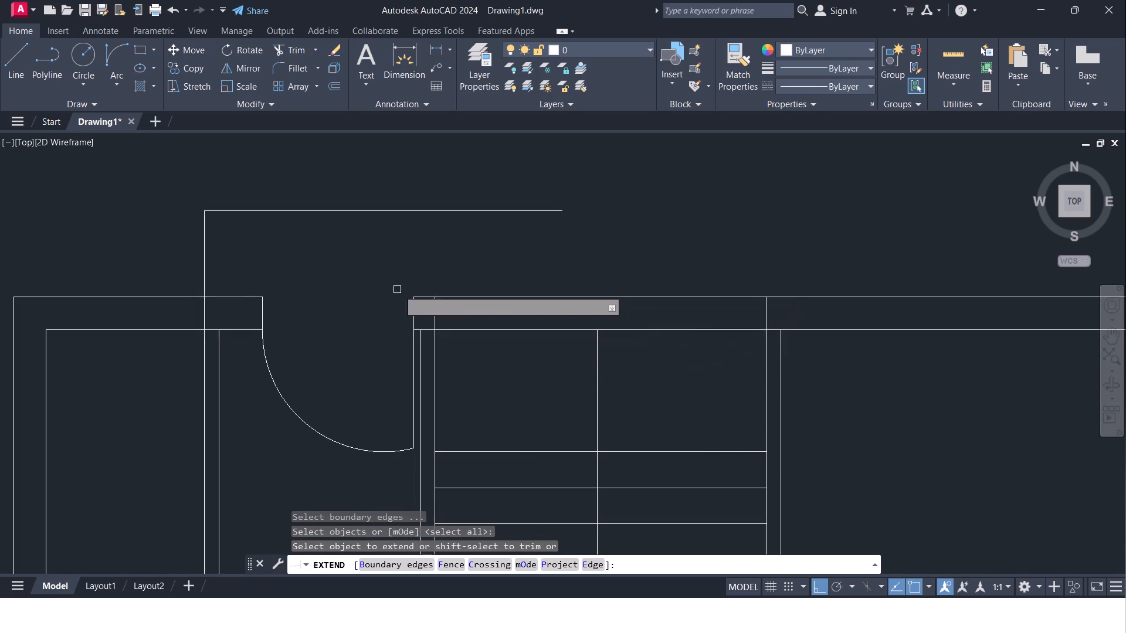
{"action": "left_click", "coordinate": [434, 312]}
{"action": "key", "text": "Escape"}
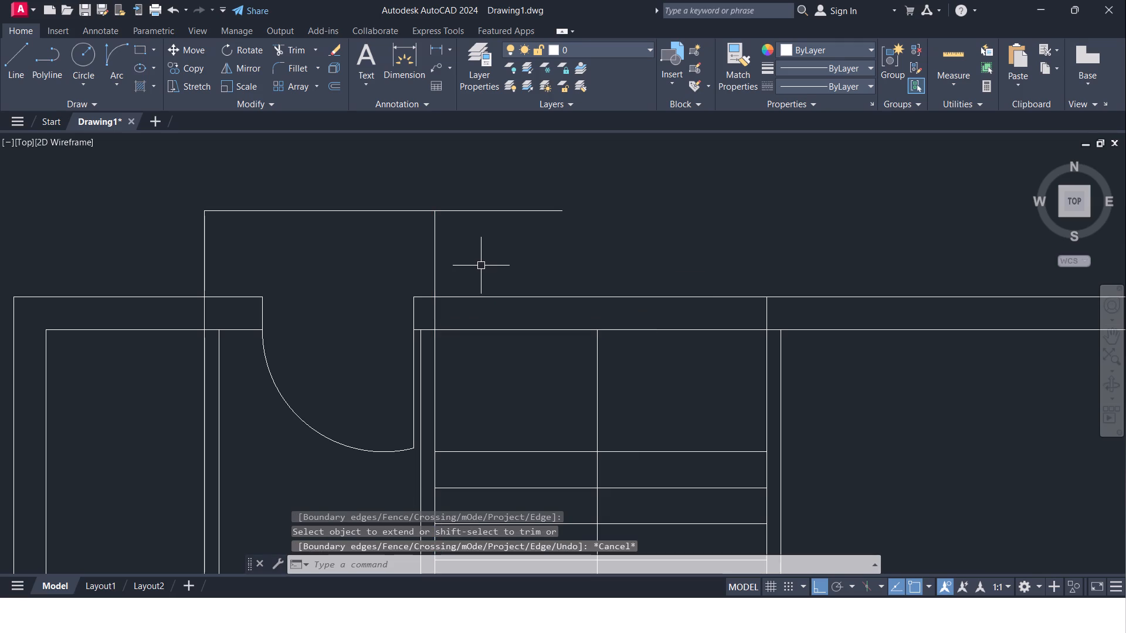
Trim the eastern overhang of the horizontal line where it passes the projection's east side line.
{"action": "type", "text": "tr"}
{"action": "key", "text": "Return"}
{"action": "key", "text": "Return"}
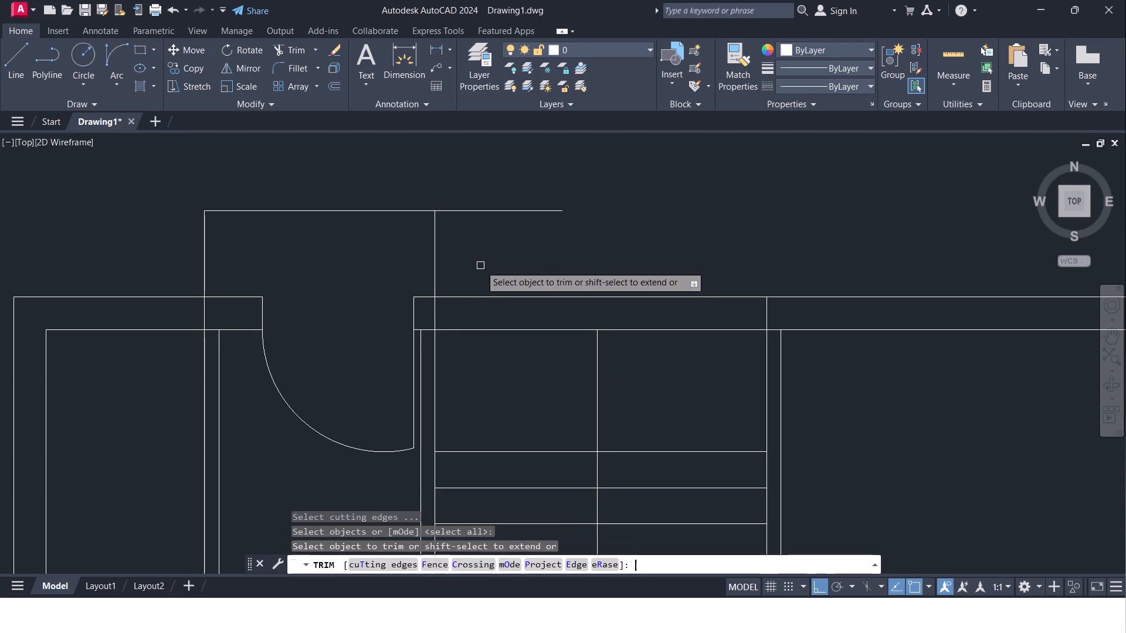
{"action": "left_click_drag", "start_coordinate": [508, 172], "coordinate": [508, 185]}
{"action": "left_click", "coordinate": [514, 244]}
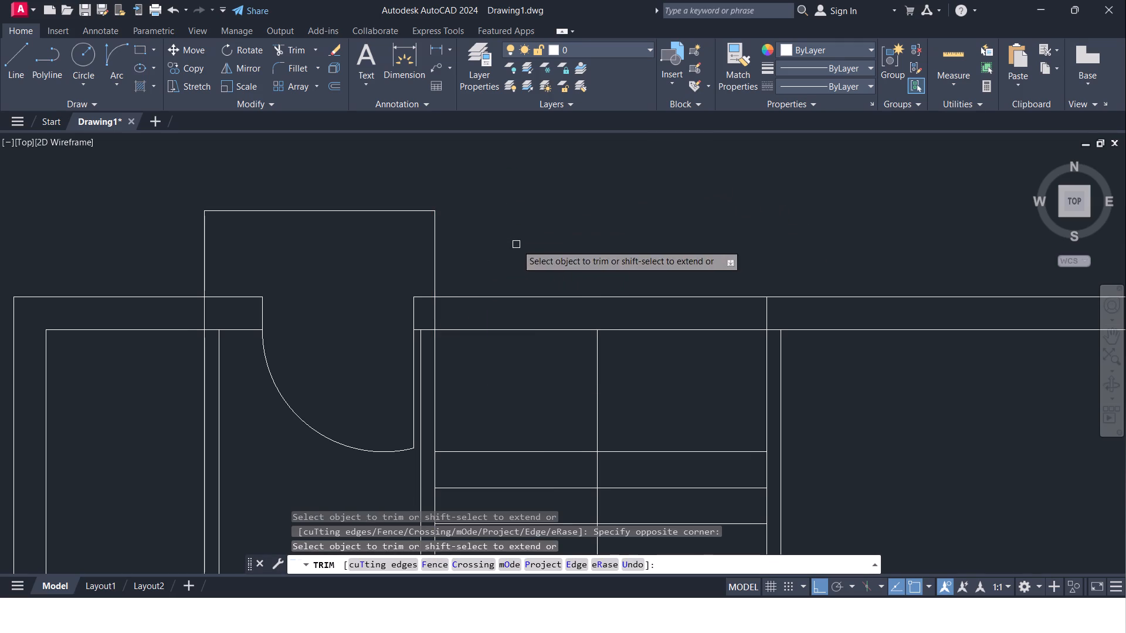
{"action": "middle_click_drag", "start_coordinate": [518, 243], "coordinate": [609, 236]}
{"action": "scroll", "coordinate": [594, 236], "scroll_direction": "up", "scroll_amount": 1}
{"action": "middle_click_drag", "start_coordinate": [594, 236], "coordinate": [593, 297]}
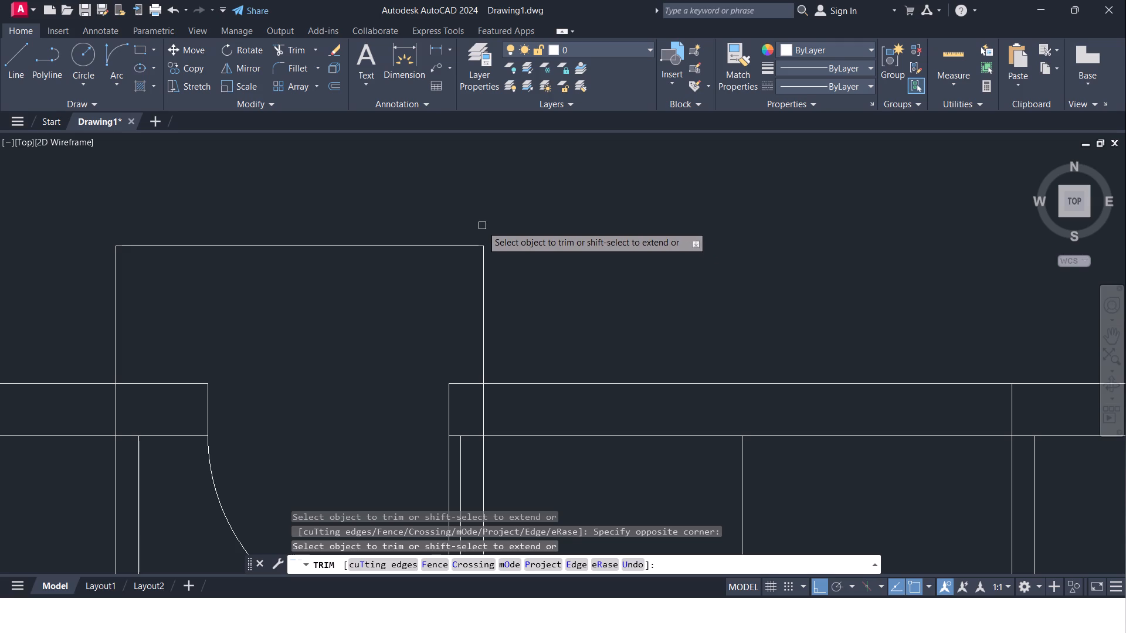
{"action": "key", "text": "Escape"}
Offset the projection's north line 1' outward to the north.
{"action": "key", "text": "o"}
{"action": "key", "text": "Return"}
{"action": "type", "text": "1'"}
{"action": "key", "text": "Return"}
{"action": "left_click", "coordinate": [263, 246]}
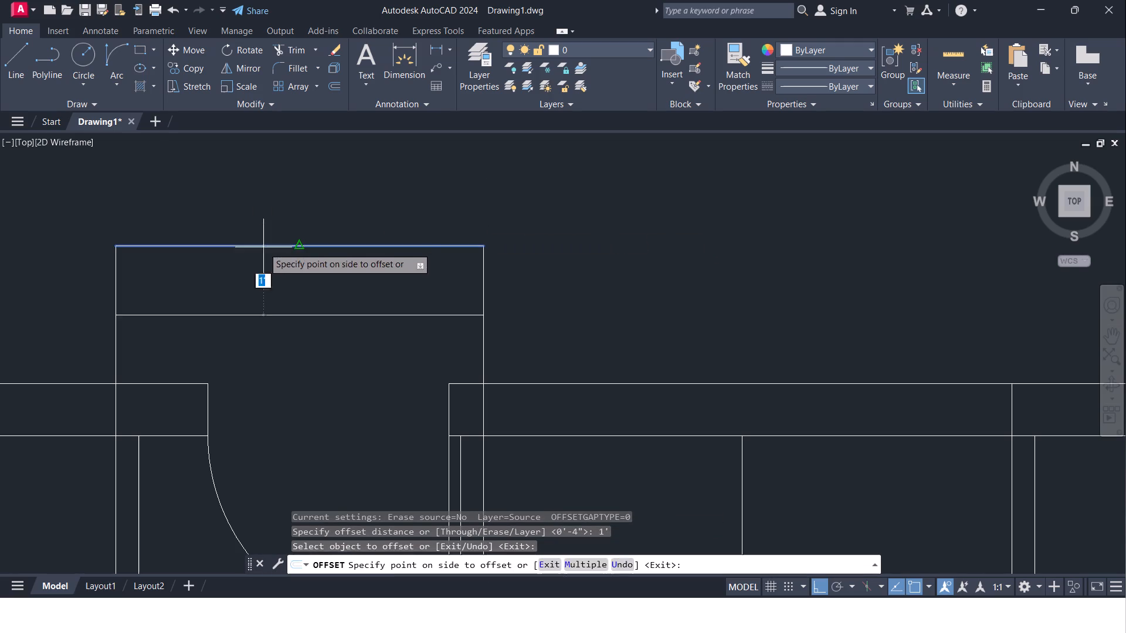
{"action": "left_click", "coordinate": [289, 193]}
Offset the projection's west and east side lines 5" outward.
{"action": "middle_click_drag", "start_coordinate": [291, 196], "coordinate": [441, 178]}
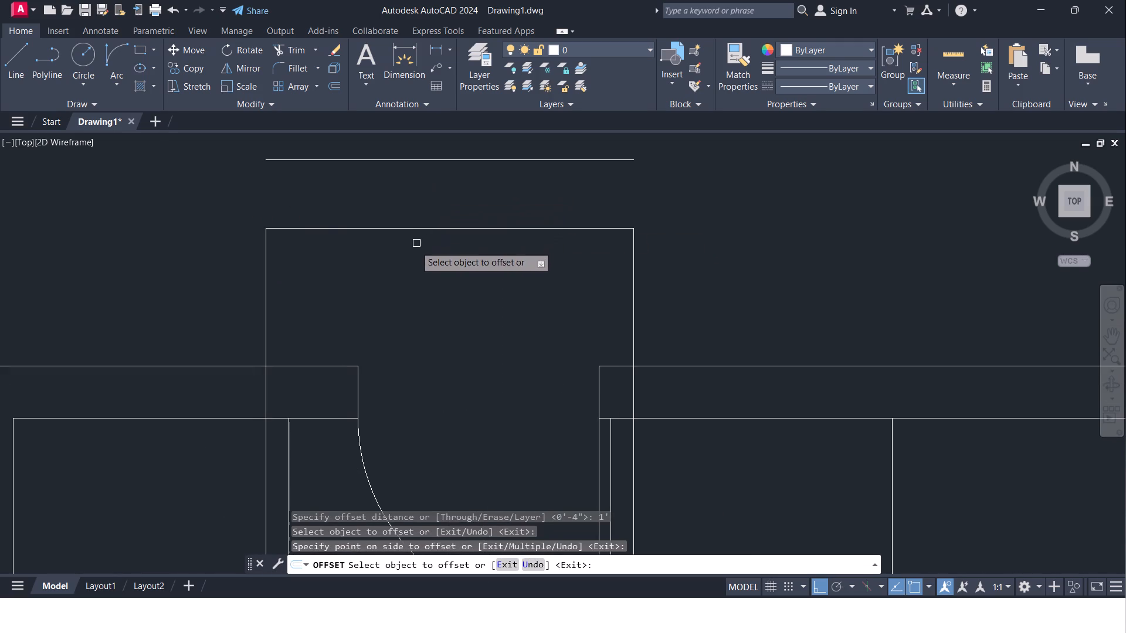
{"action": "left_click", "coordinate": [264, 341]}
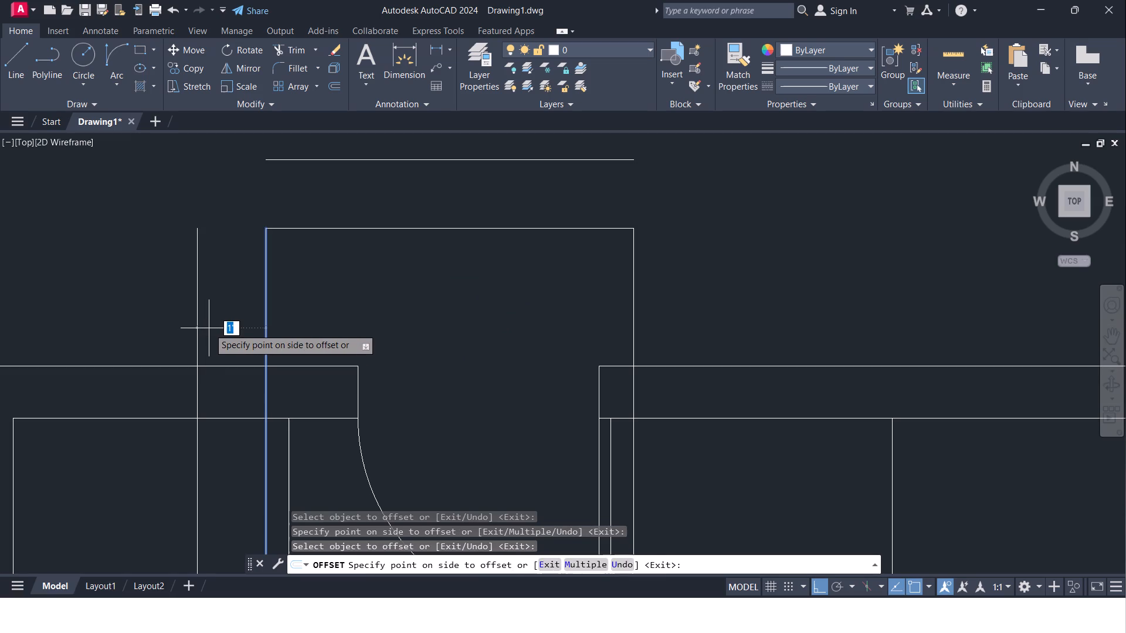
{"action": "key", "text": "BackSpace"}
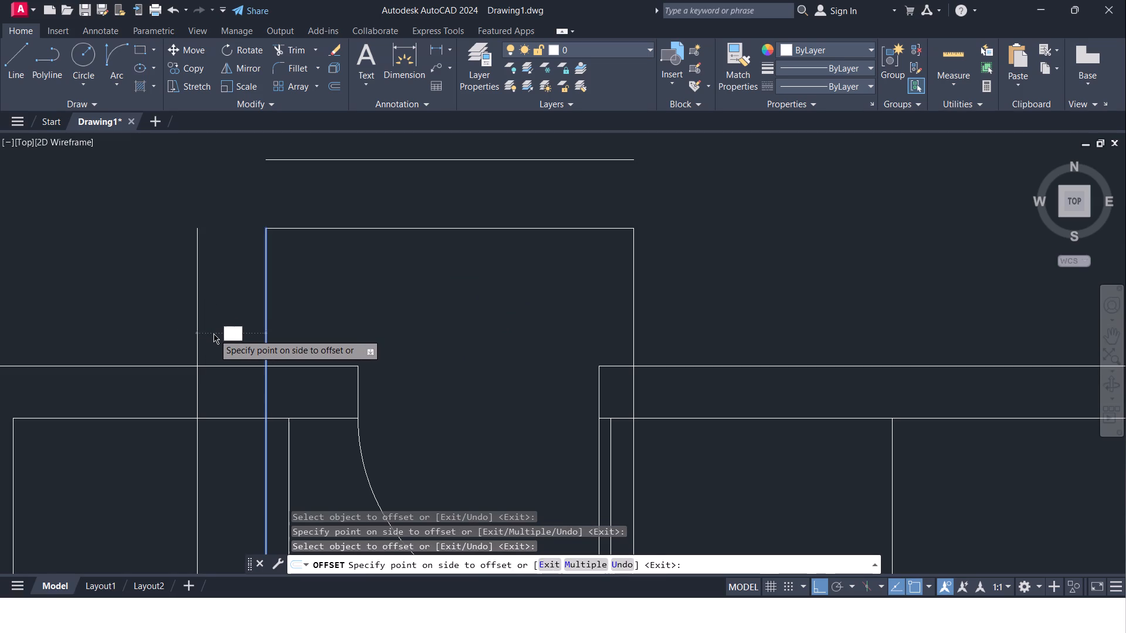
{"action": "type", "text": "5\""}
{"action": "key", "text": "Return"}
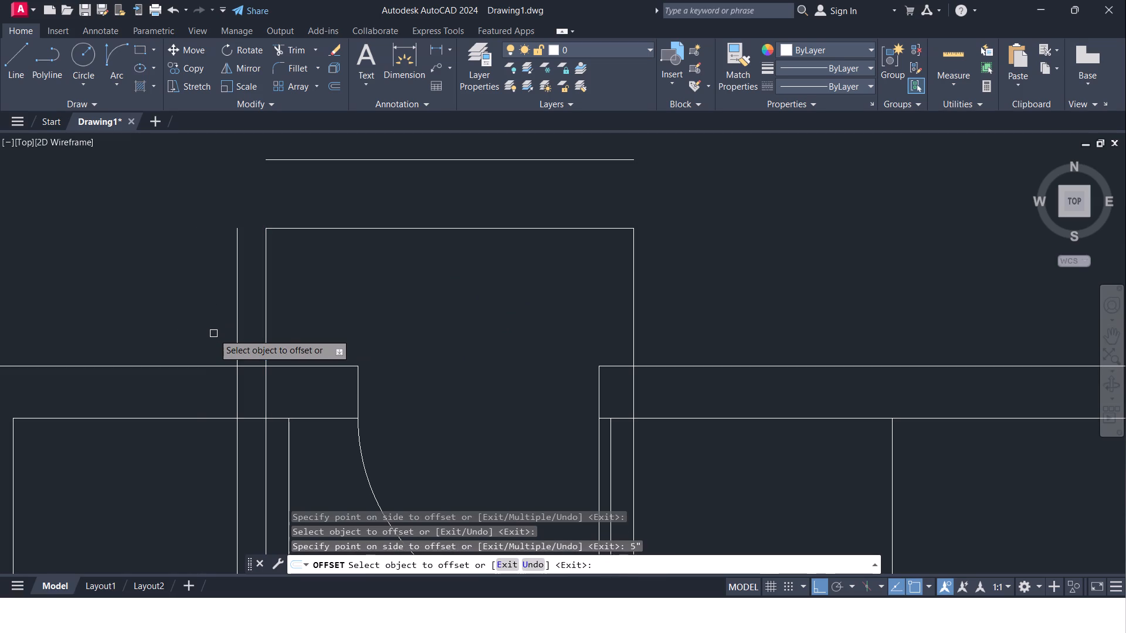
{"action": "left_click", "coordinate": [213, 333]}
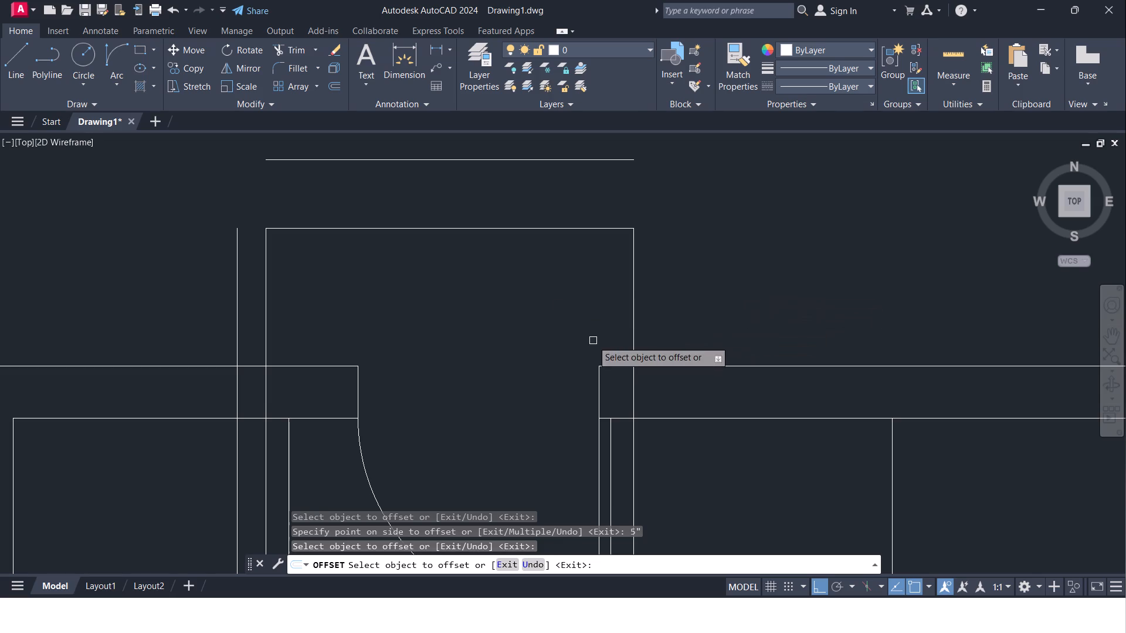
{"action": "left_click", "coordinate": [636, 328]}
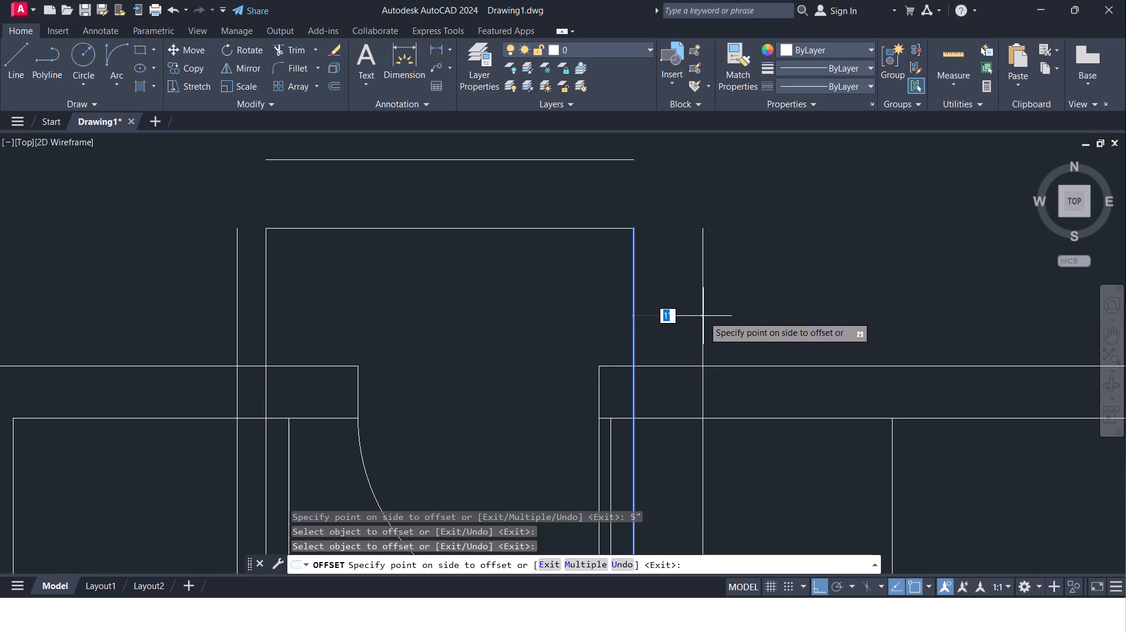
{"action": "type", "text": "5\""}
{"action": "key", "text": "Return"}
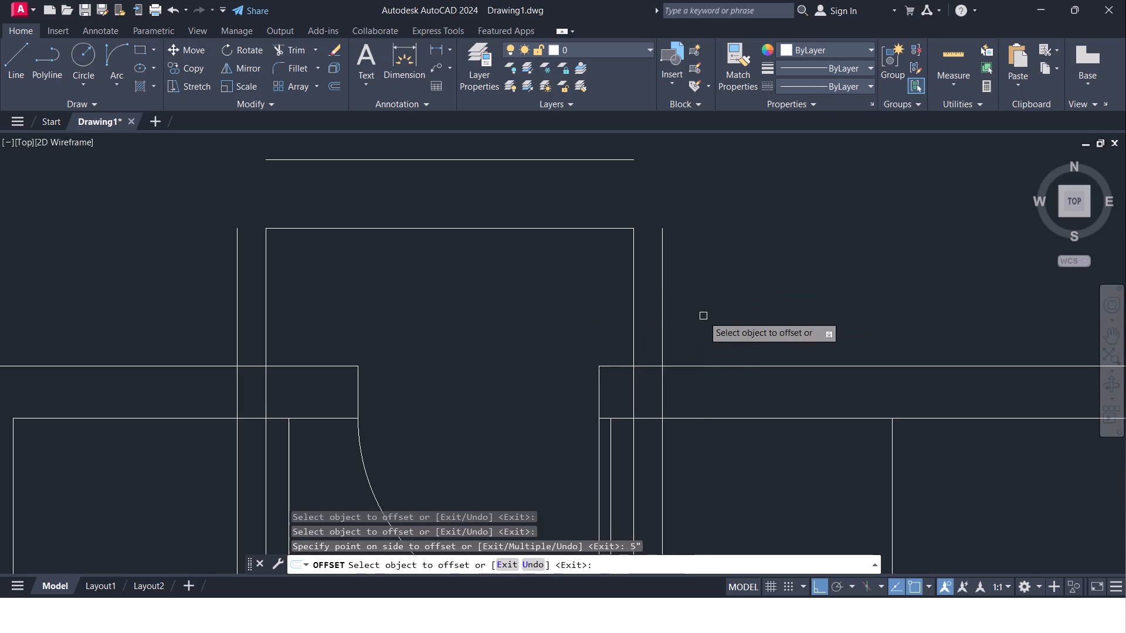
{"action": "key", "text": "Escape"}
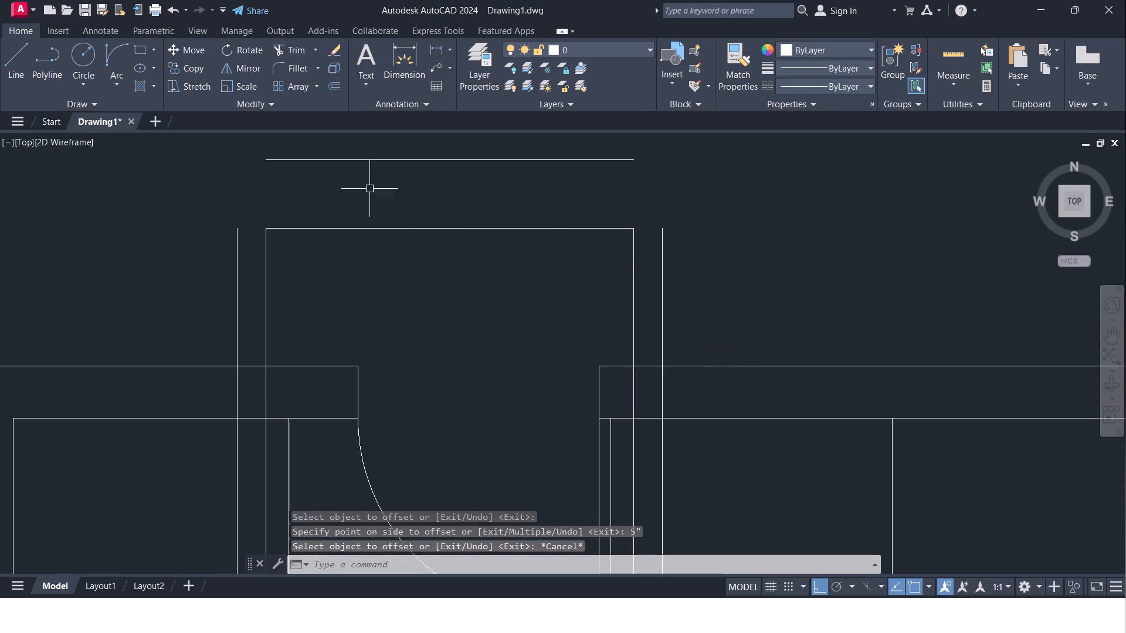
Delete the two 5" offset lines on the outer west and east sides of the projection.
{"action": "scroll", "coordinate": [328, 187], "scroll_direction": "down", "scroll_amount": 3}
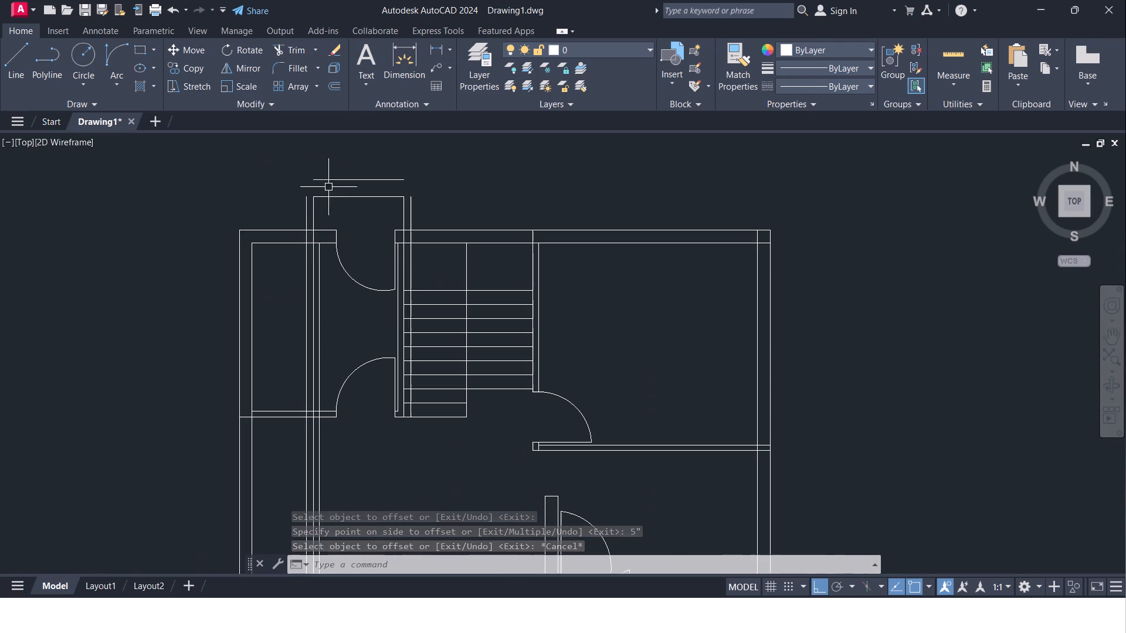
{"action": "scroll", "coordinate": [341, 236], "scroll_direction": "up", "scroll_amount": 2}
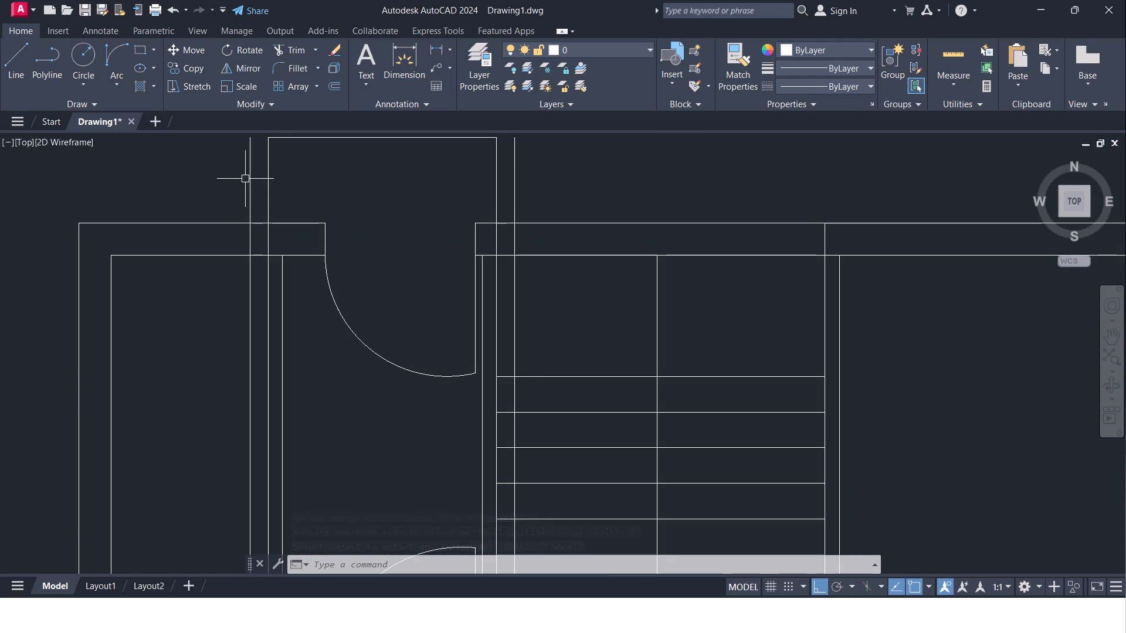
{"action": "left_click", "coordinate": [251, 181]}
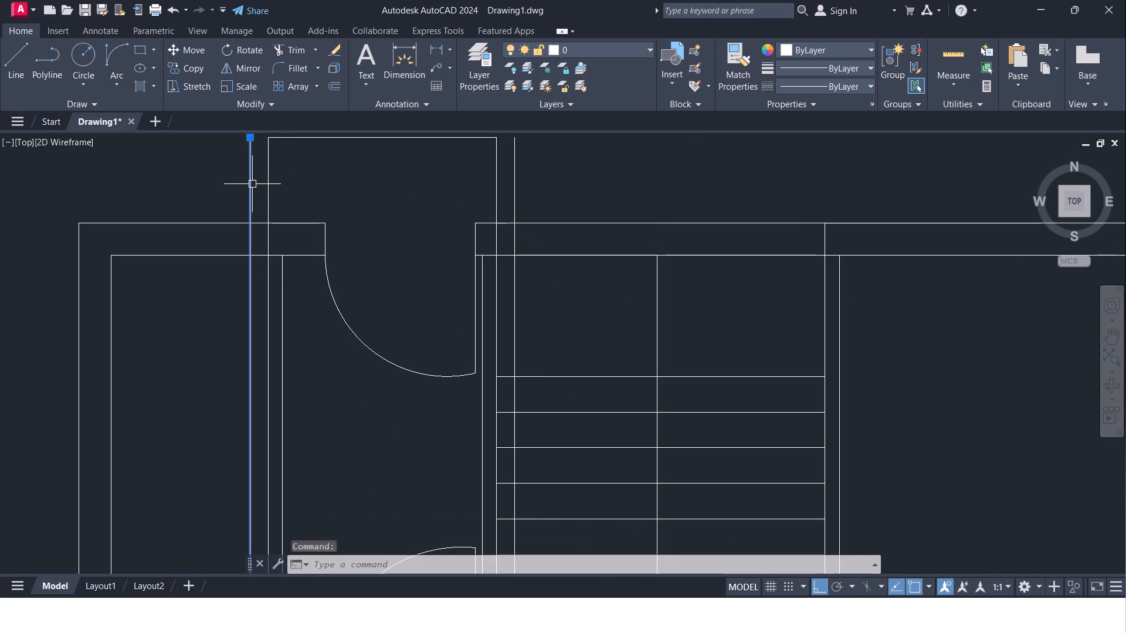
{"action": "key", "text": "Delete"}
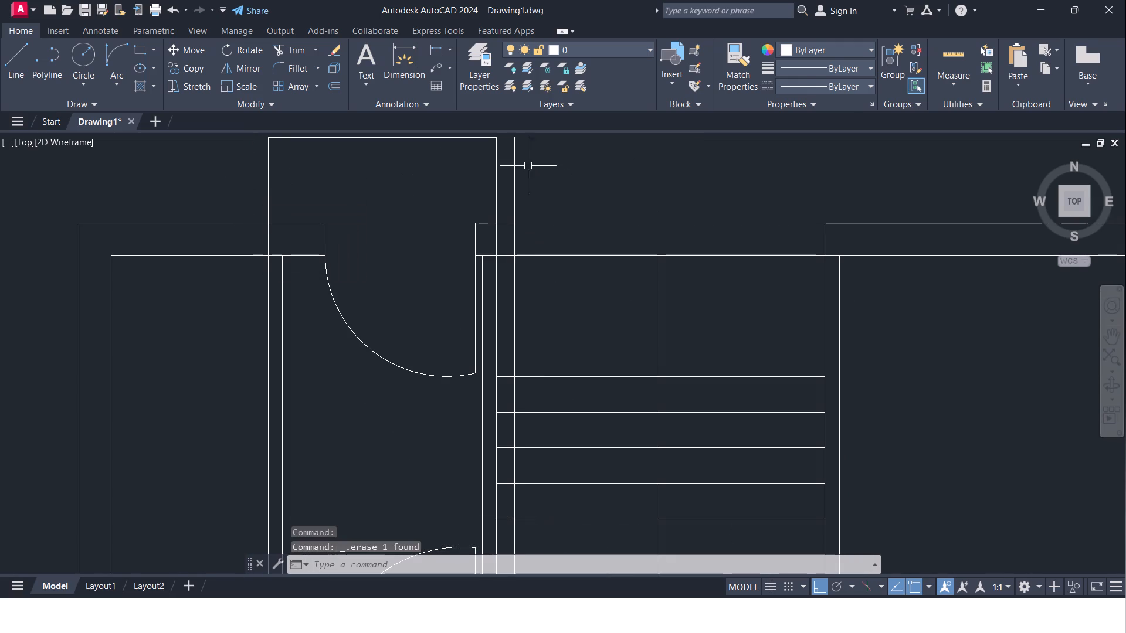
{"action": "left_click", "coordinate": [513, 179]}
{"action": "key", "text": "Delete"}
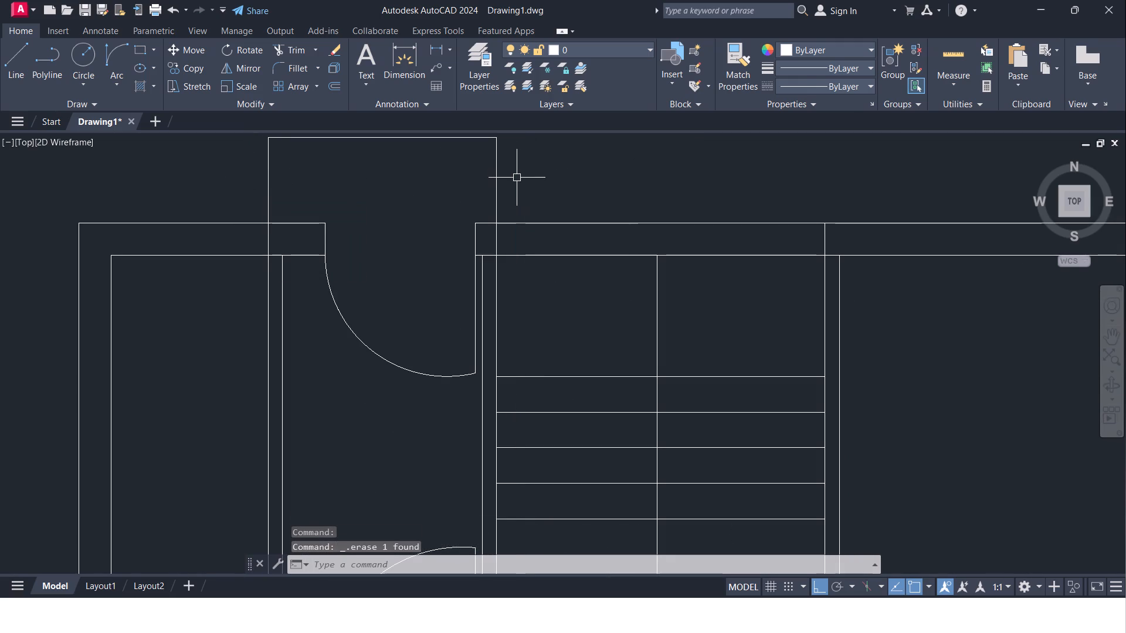
Trim the projection's two side lines out of the north wall's thickness, on both sides of the door.
{"action": "middle_click_drag", "start_coordinate": [631, 297], "coordinate": [598, 403]}
{"action": "key", "text": "Escape"}
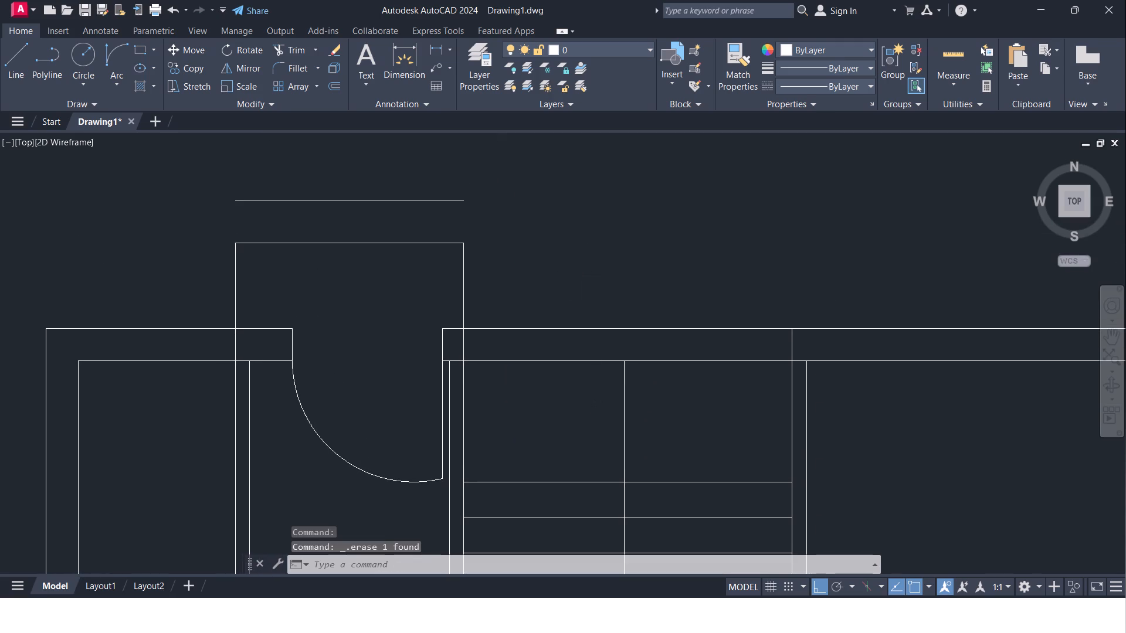
{"action": "type", "text": "tr"}
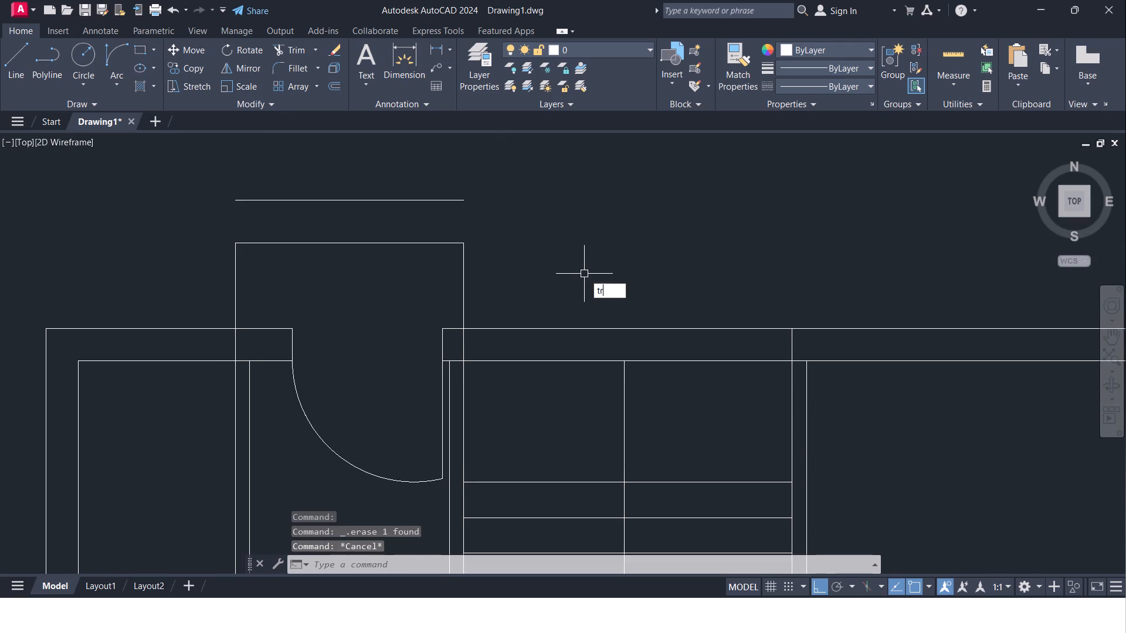
{"action": "key", "text": "Return"}
{"action": "key", "text": "Return"}
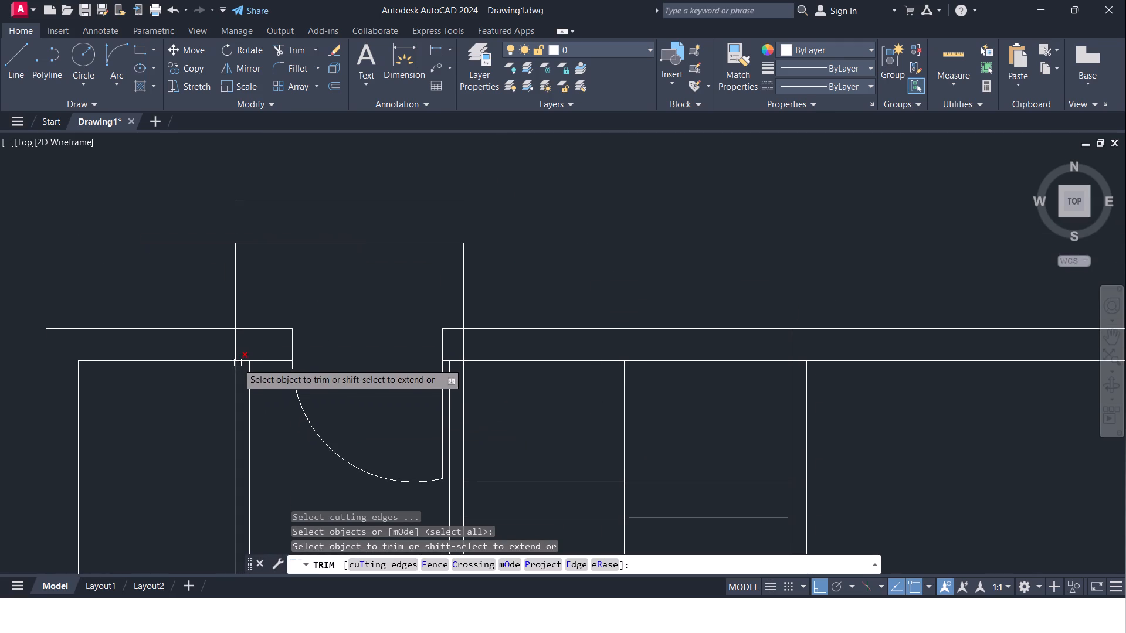
{"action": "left_click", "coordinate": [233, 353]}
{"action": "left_click", "coordinate": [461, 346]}
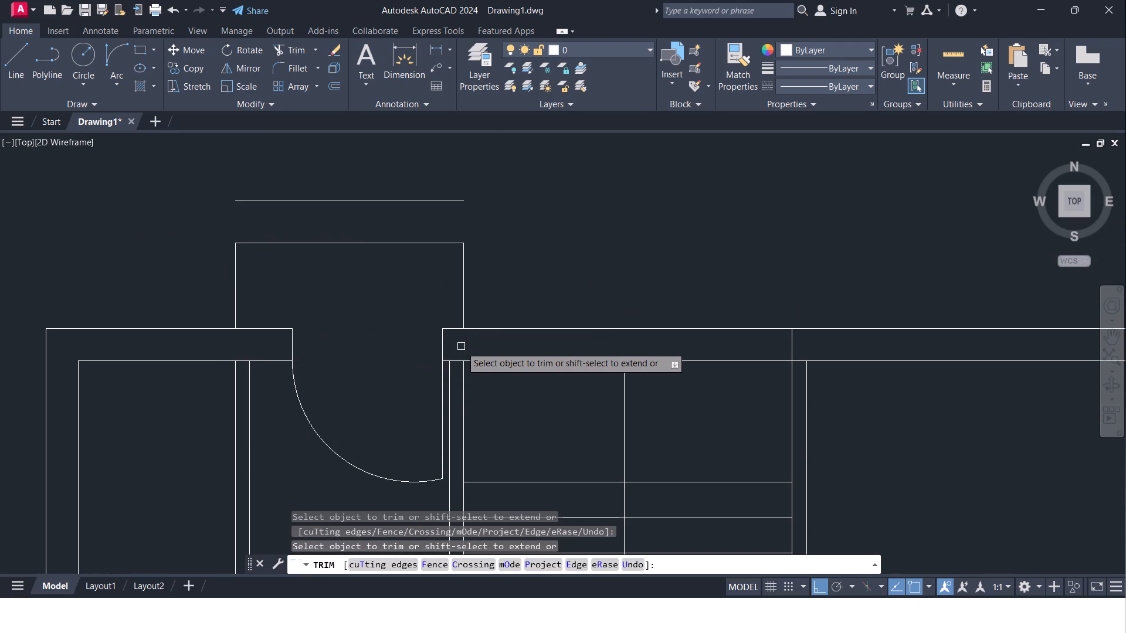
{"action": "key", "text": "Escape"}
Delete the leftover part of the projection's west line running south from the north wall's inner face.
{"action": "left_click", "coordinate": [236, 405]}
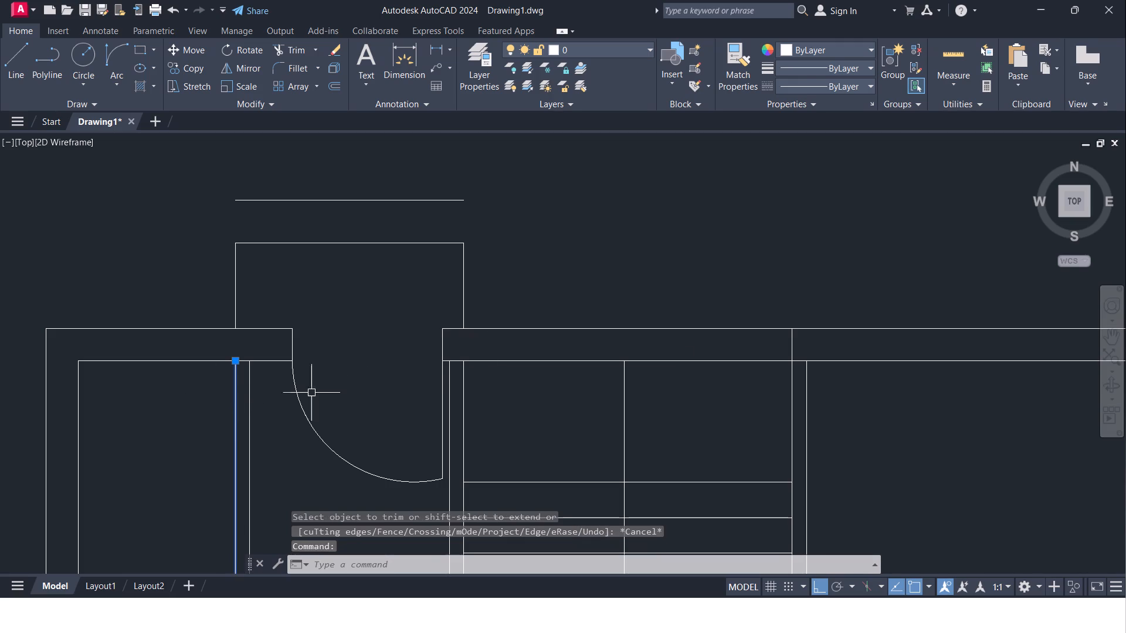
{"action": "scroll", "coordinate": [530, 377], "scroll_direction": "down", "scroll_amount": 3}
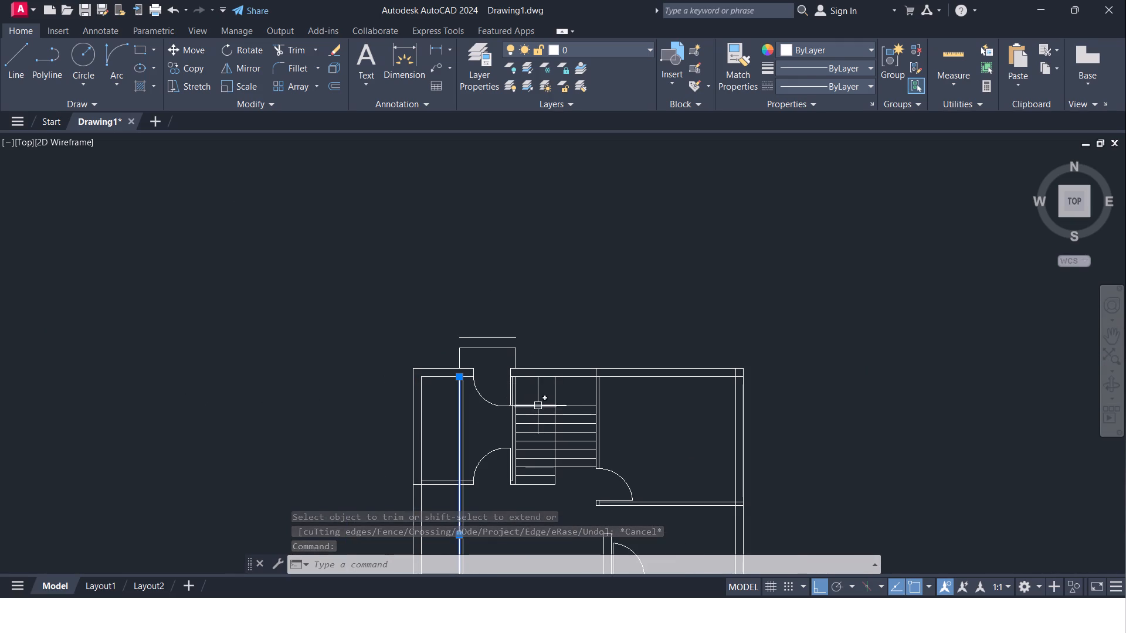
{"action": "scroll", "coordinate": [532, 397], "scroll_direction": "up", "scroll_amount": 1}
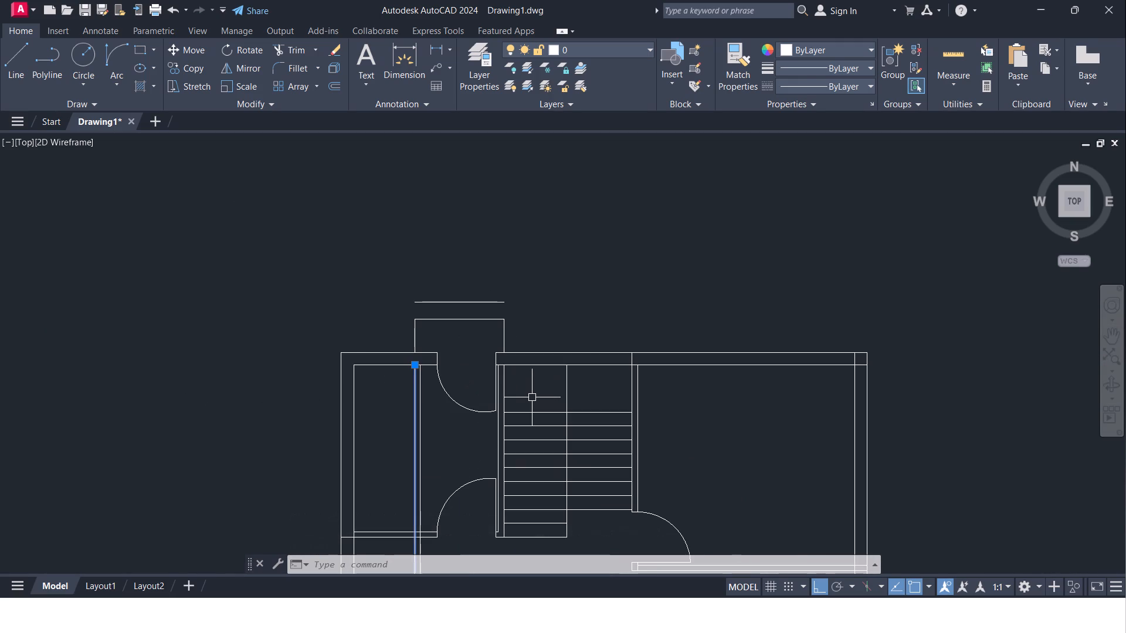
{"action": "scroll", "coordinate": [532, 397], "scroll_direction": "up", "scroll_amount": 1}
{"action": "key", "text": "Delete"}
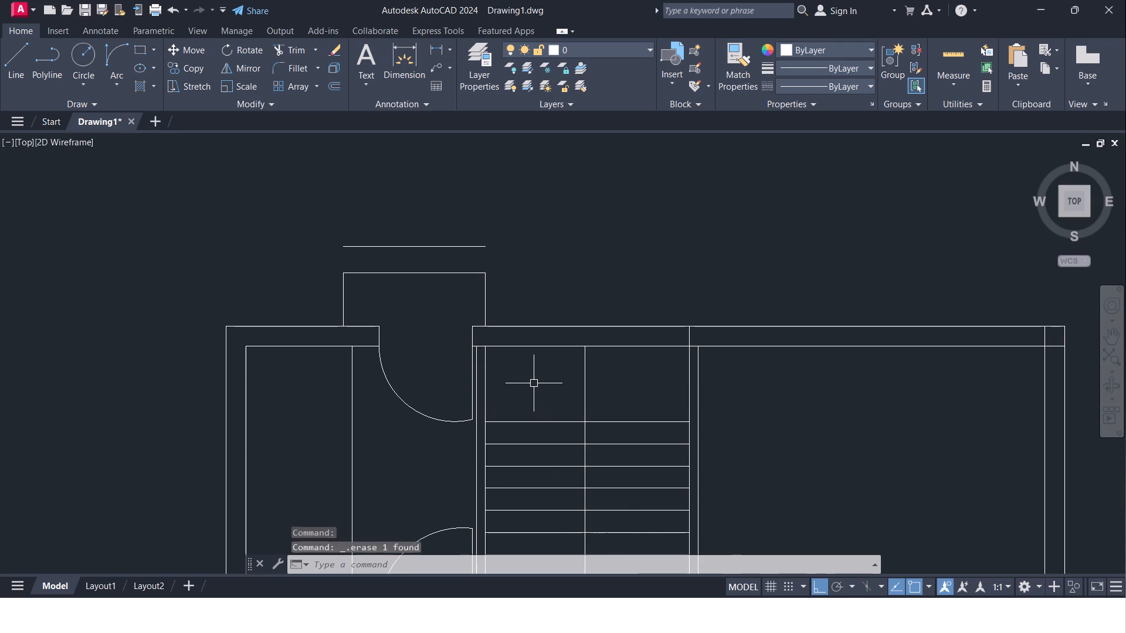
Offset the projection's trimmed west and east side lines 1' outward.
{"action": "scroll", "coordinate": [437, 304], "scroll_direction": "up", "scroll_amount": 2}
{"action": "key", "text": "Escape"}
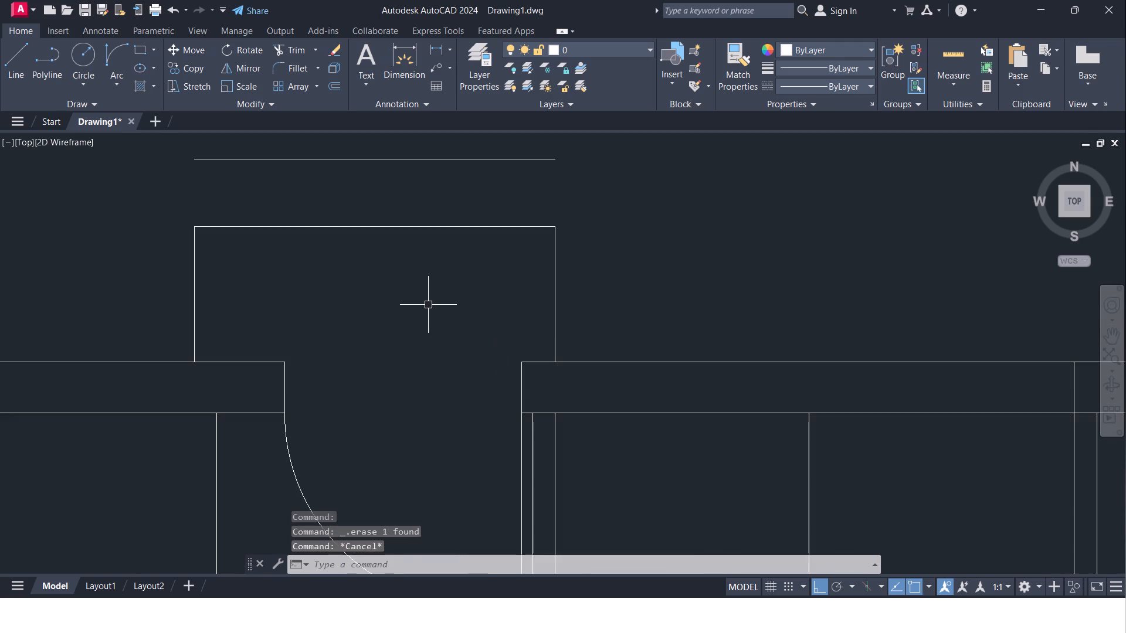
{"action": "key", "text": "o"}
{"action": "key", "text": "Return"}
{"action": "type", "text": "1'"}
{"action": "key", "text": "Return"}
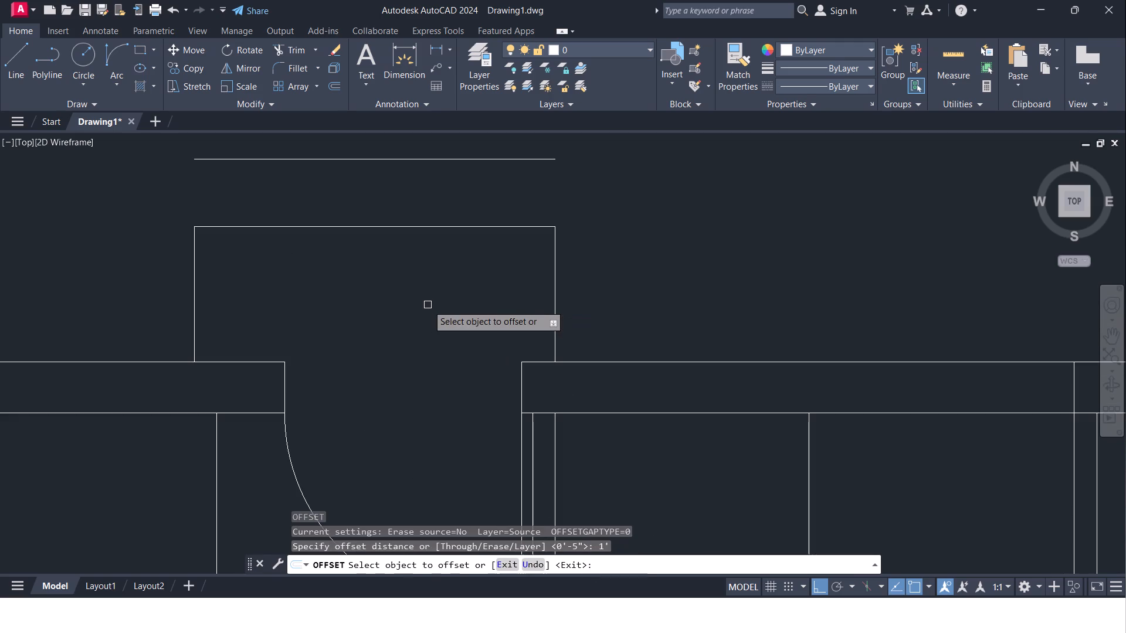
{"action": "left_click", "coordinate": [192, 304]}
{"action": "left_click", "coordinate": [136, 320]}
{"action": "left_click", "coordinate": [552, 332]}
{"action": "left_click", "coordinate": [600, 332]}
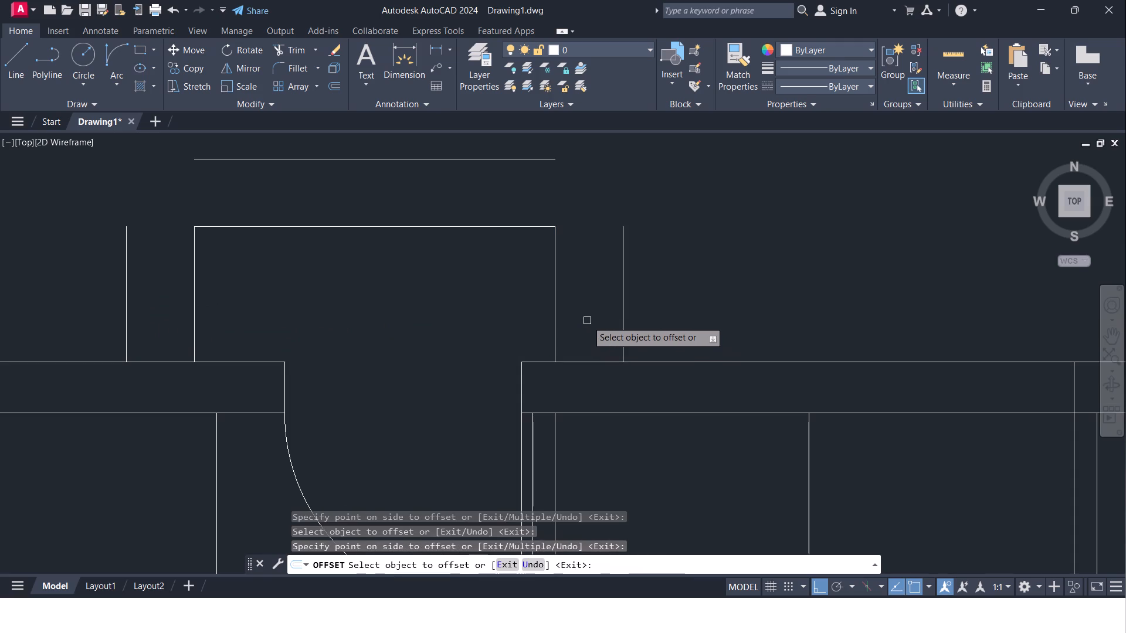
{"action": "key", "text": "Escape"}
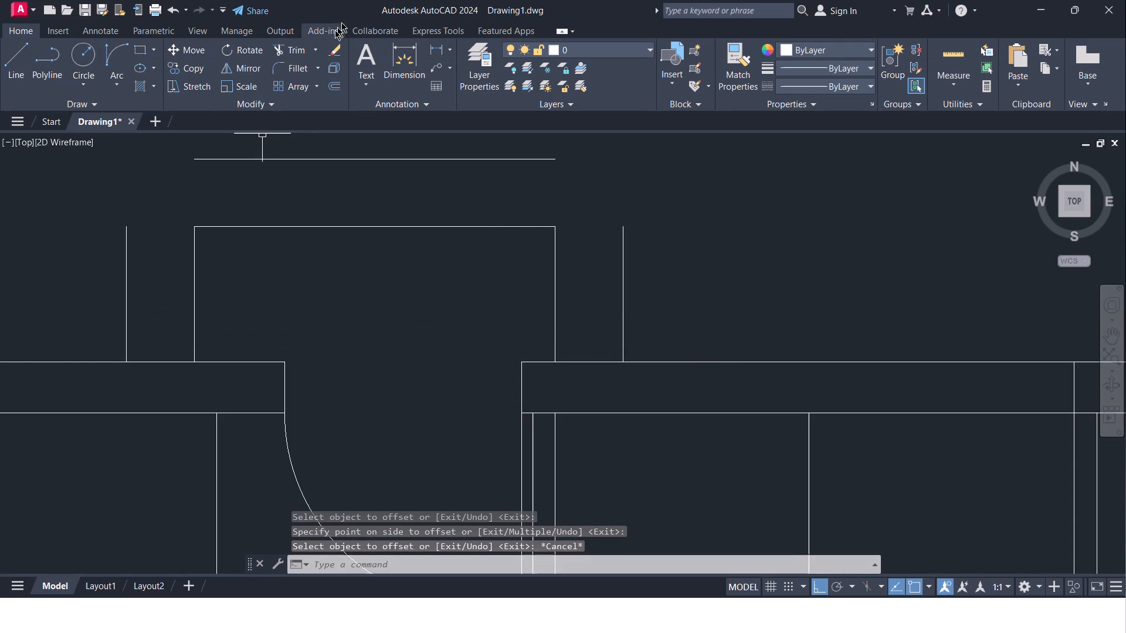
Fillet the outer north line with the outer west and east lines to close both corners of the projection outline.
{"action": "left_click", "coordinate": [284, 74]}
{"action": "left_click", "coordinate": [125, 246]}
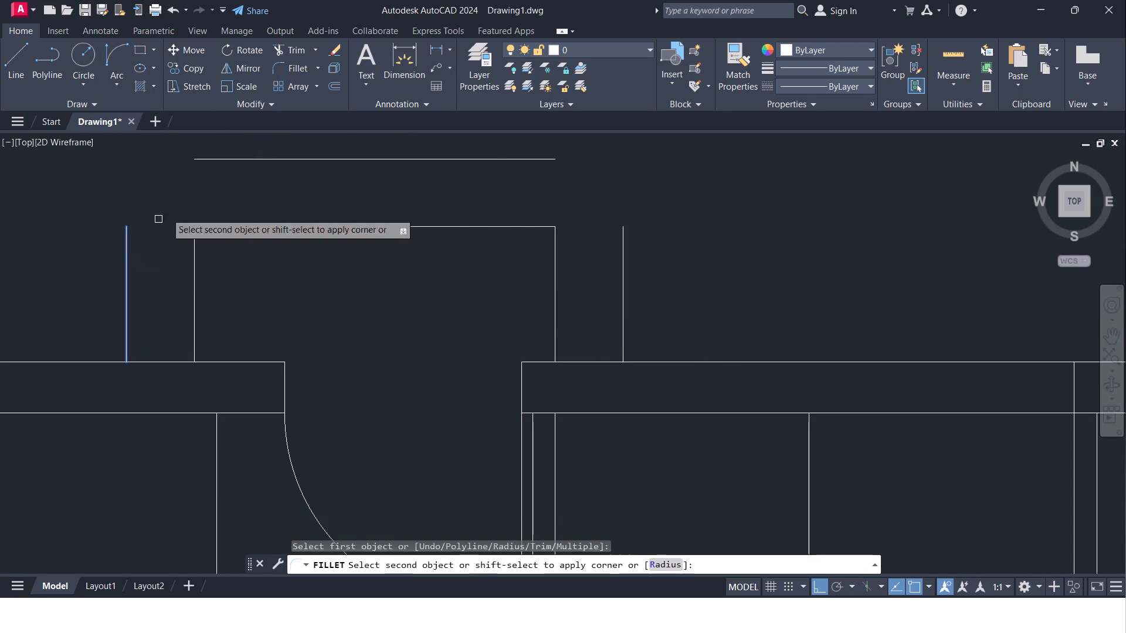
{"action": "left_click", "coordinate": [243, 161]}
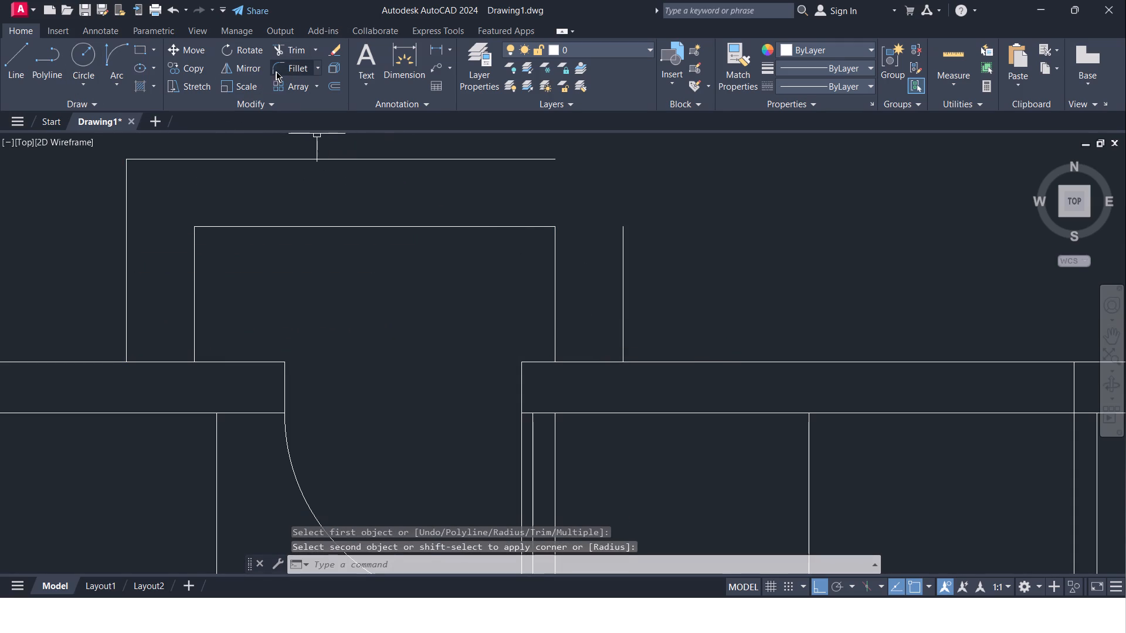
{"action": "left_click", "coordinate": [276, 71]}
{"action": "left_click", "coordinate": [540, 158]}
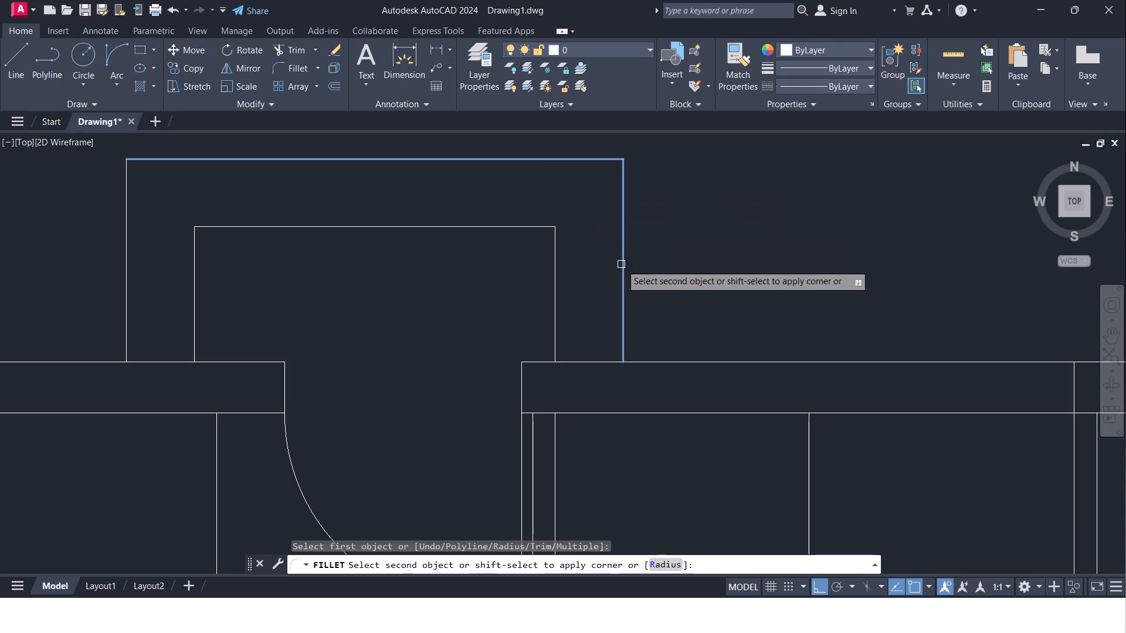
{"action": "left_click", "coordinate": [621, 264]}
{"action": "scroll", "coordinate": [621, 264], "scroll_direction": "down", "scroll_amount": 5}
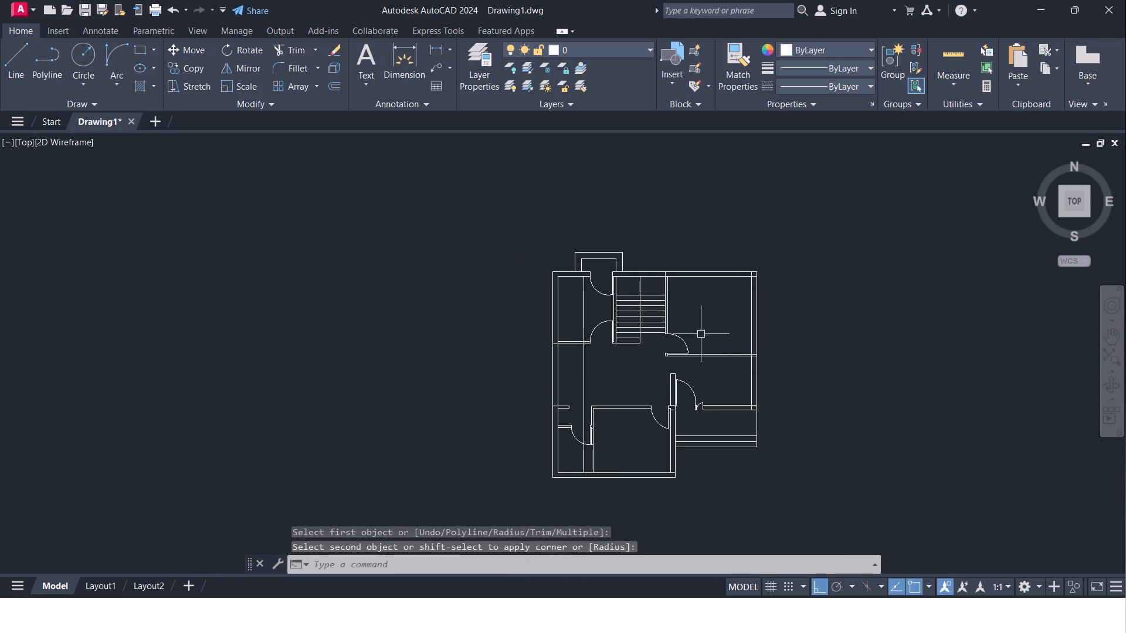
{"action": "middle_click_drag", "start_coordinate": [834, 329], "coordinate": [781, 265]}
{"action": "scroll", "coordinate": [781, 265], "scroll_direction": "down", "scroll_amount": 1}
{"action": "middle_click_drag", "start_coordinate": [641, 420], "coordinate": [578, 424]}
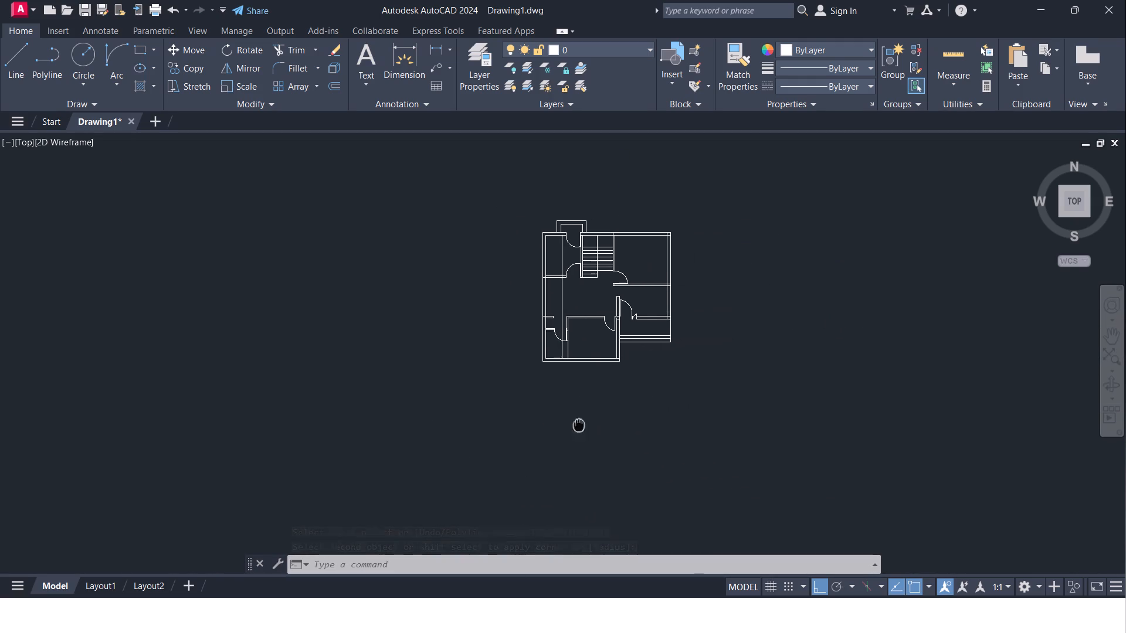
Offset the north wall's inner face line 6' south inside the northwest room.
{"action": "middle_click_drag", "start_coordinate": [578, 424], "coordinate": [575, 415]}
{"action": "scroll", "coordinate": [564, 254], "scroll_direction": "up", "scroll_amount": 4}
{"action": "middle_click_drag", "start_coordinate": [538, 254], "coordinate": [513, 315]}
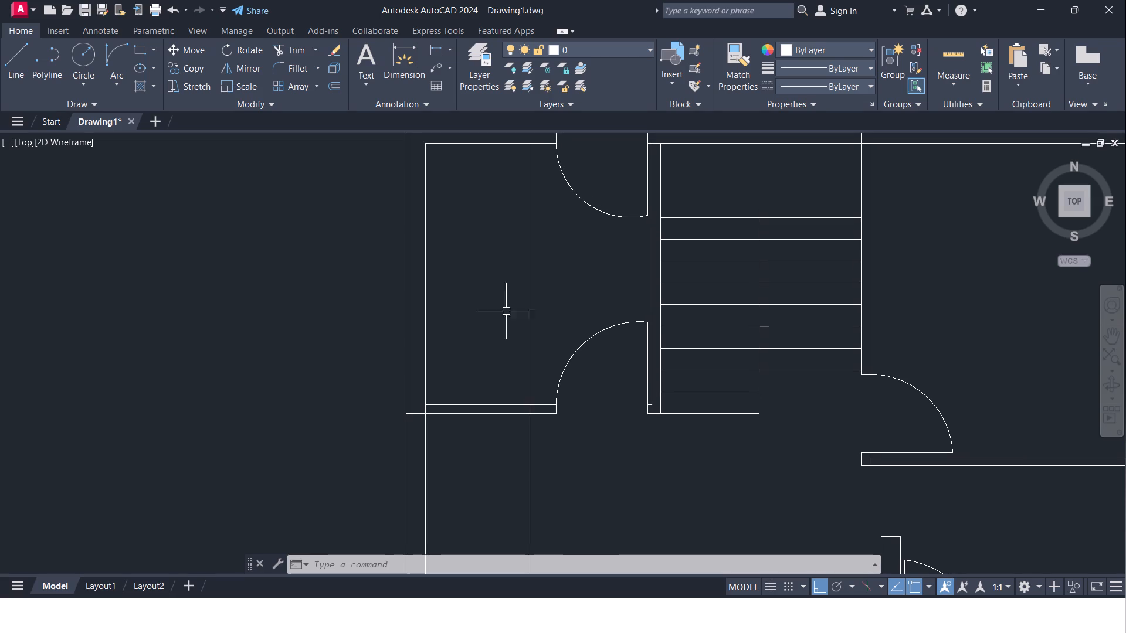
{"action": "key", "text": "Escape"}
{"action": "key", "text": "o"}
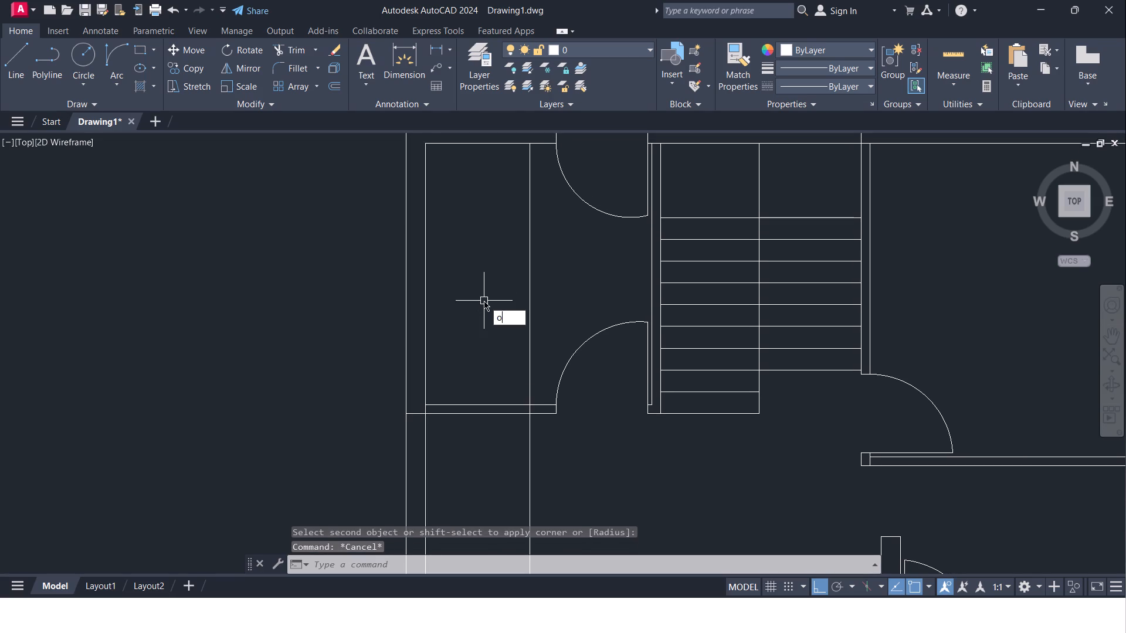
{"action": "key", "text": "Return"}
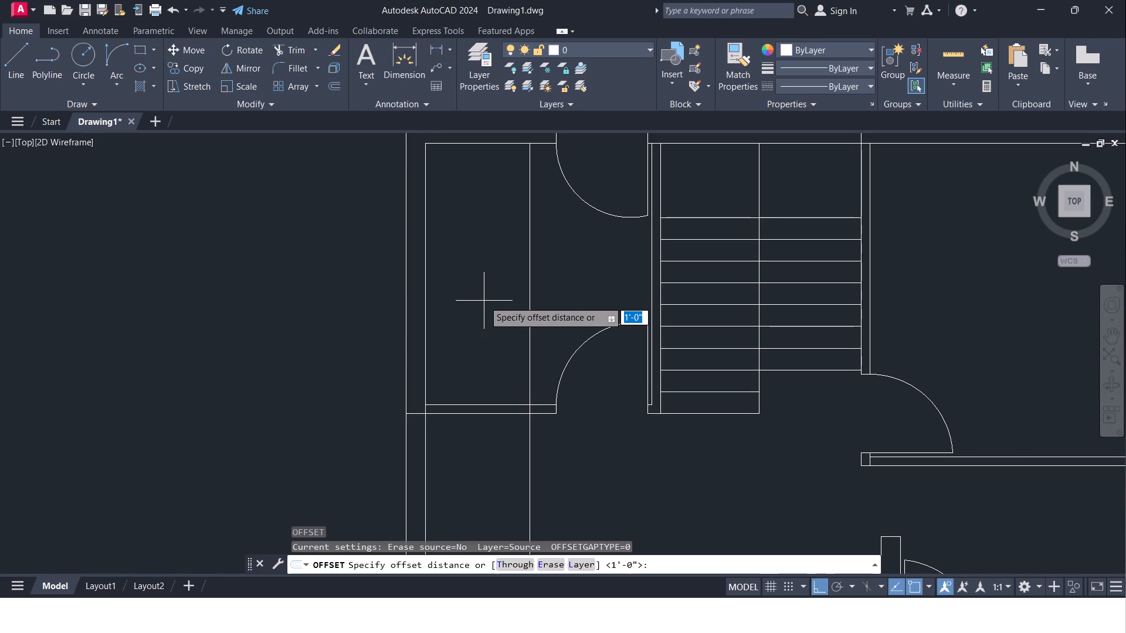
{"action": "type", "text": "6'"}
{"action": "key", "text": "Return"}
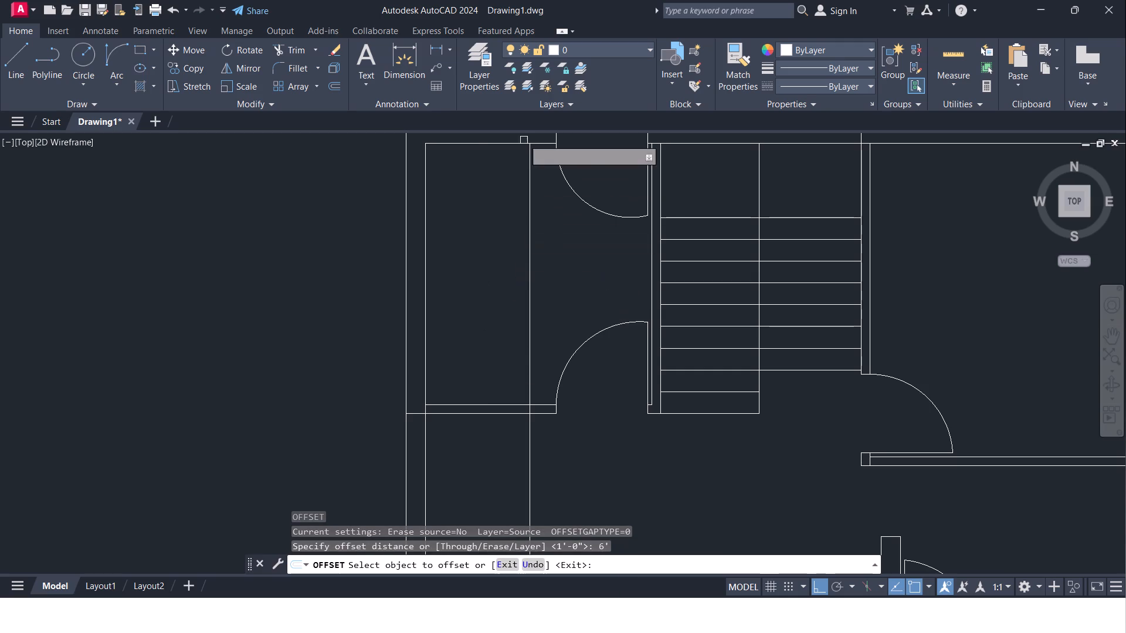
{"action": "left_click", "coordinate": [476, 142]}
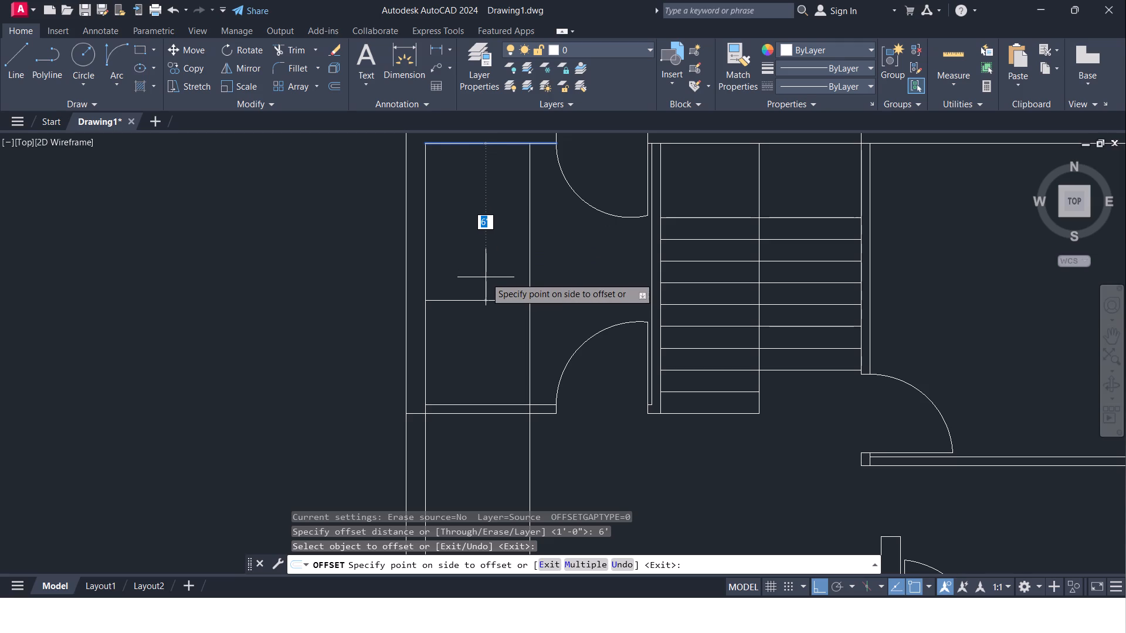
{"action": "left_click", "coordinate": [486, 277]}
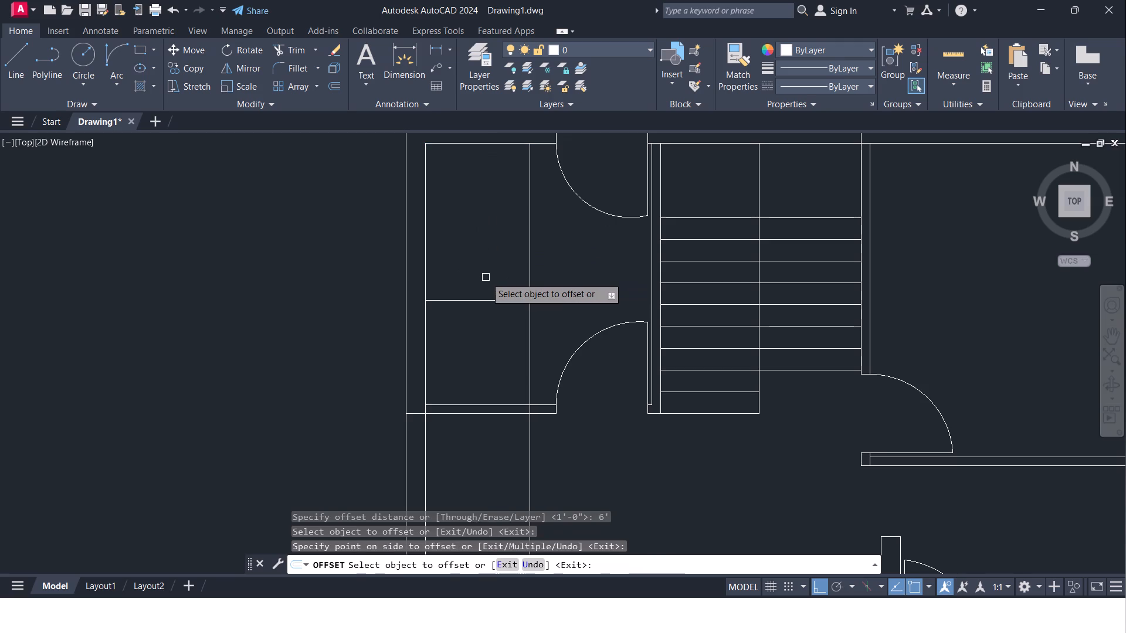
{"action": "key", "text": "Return"}
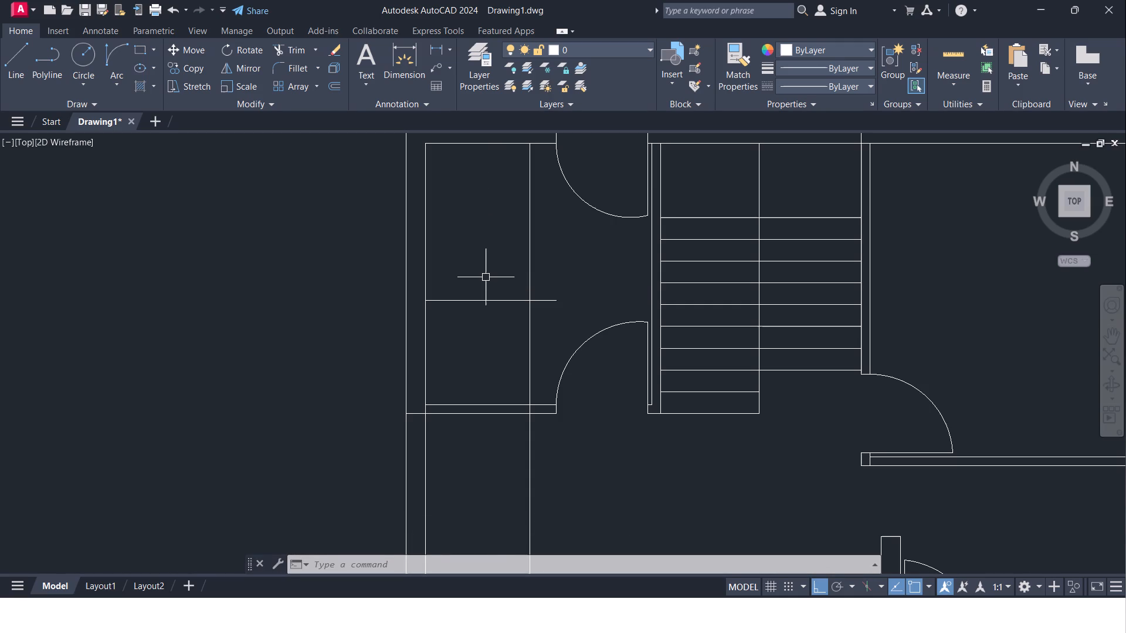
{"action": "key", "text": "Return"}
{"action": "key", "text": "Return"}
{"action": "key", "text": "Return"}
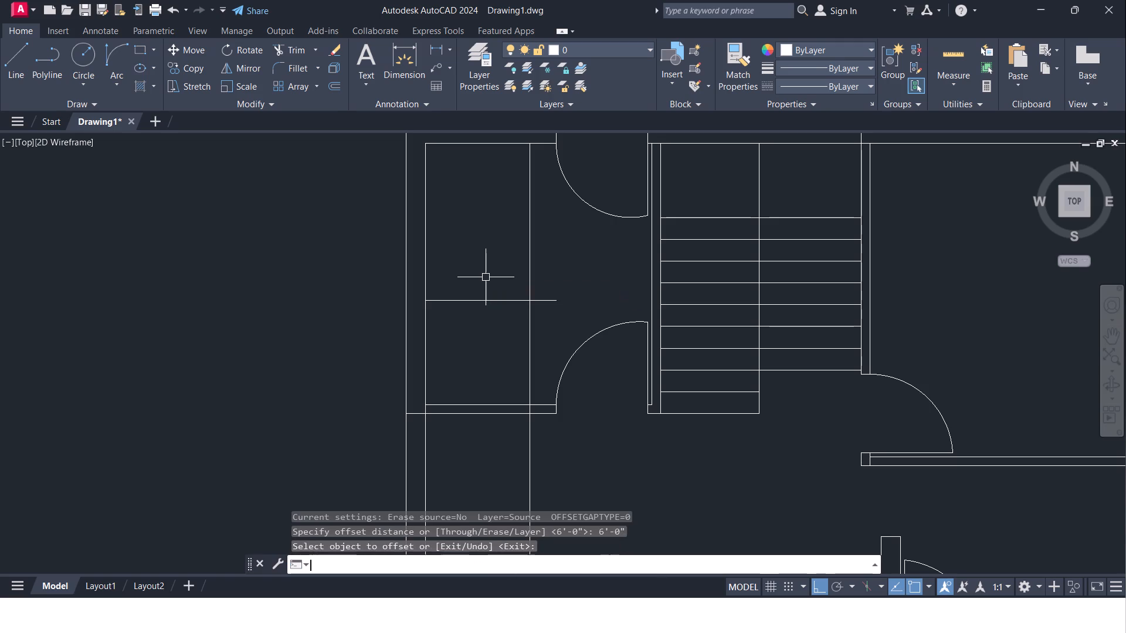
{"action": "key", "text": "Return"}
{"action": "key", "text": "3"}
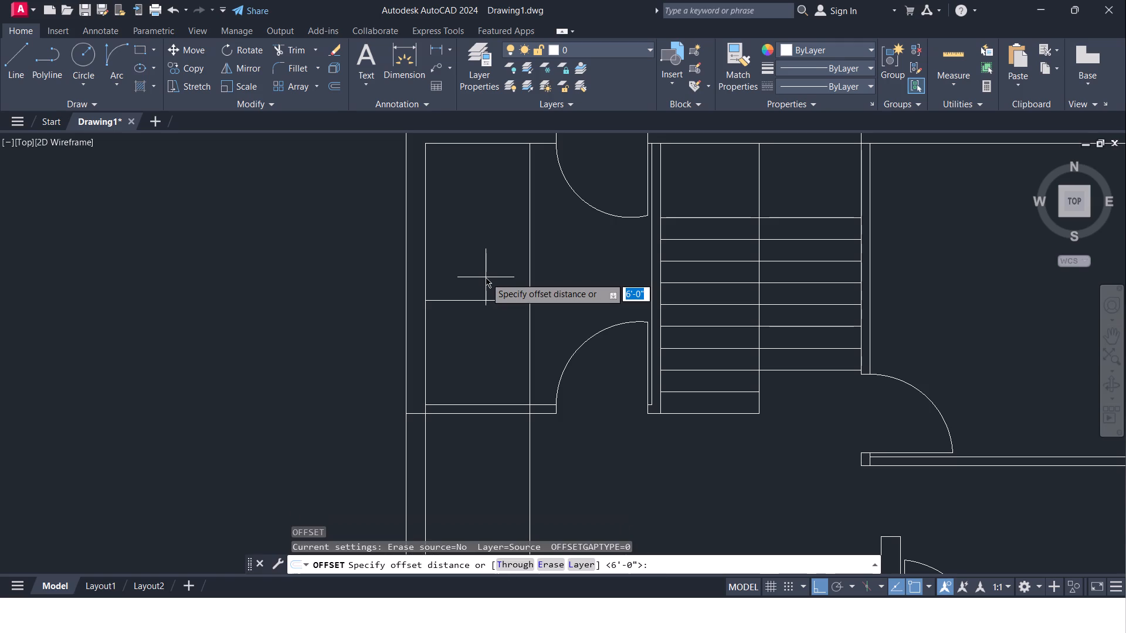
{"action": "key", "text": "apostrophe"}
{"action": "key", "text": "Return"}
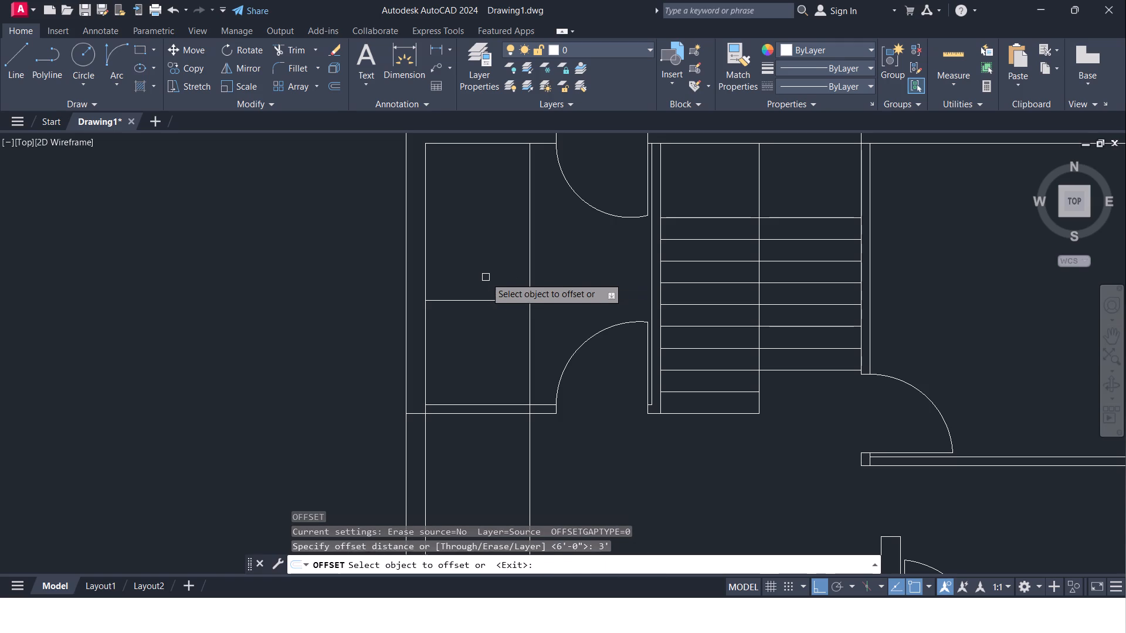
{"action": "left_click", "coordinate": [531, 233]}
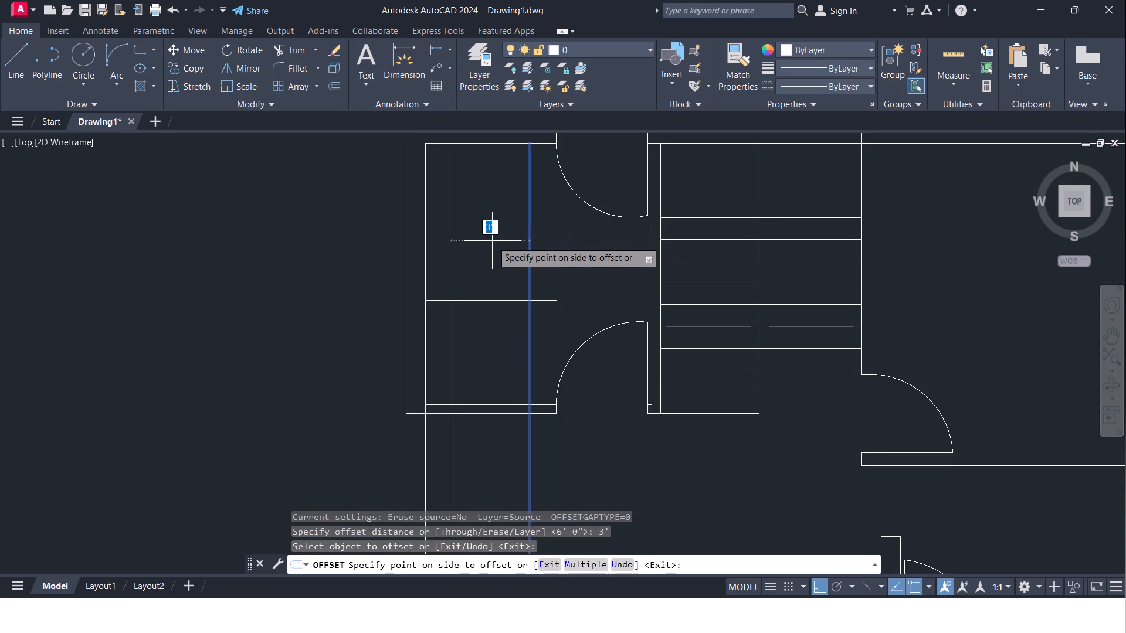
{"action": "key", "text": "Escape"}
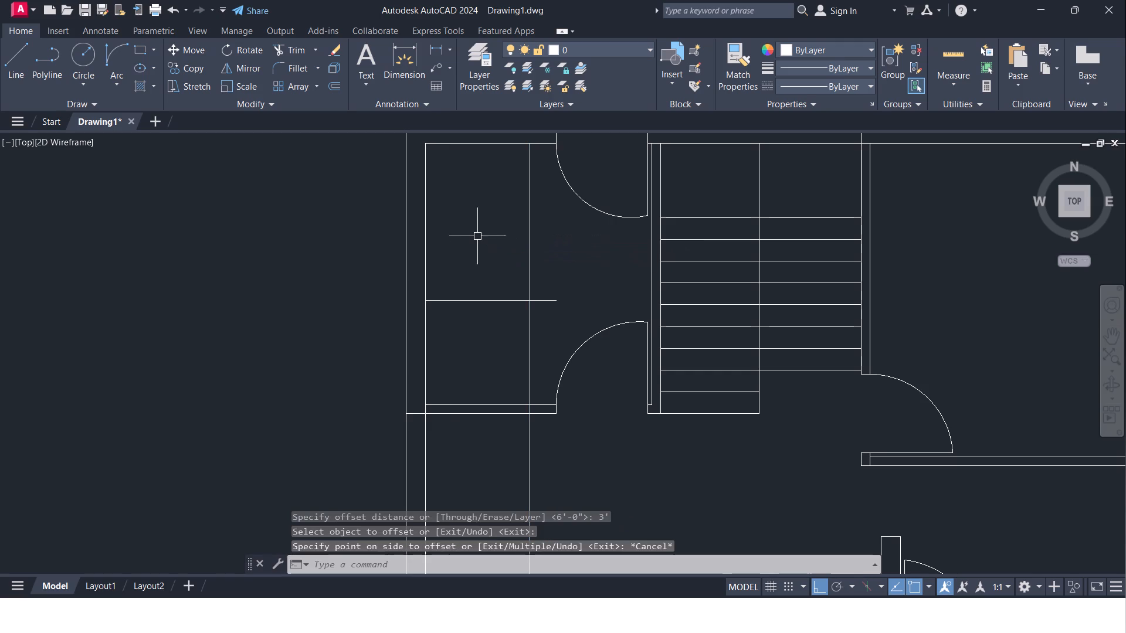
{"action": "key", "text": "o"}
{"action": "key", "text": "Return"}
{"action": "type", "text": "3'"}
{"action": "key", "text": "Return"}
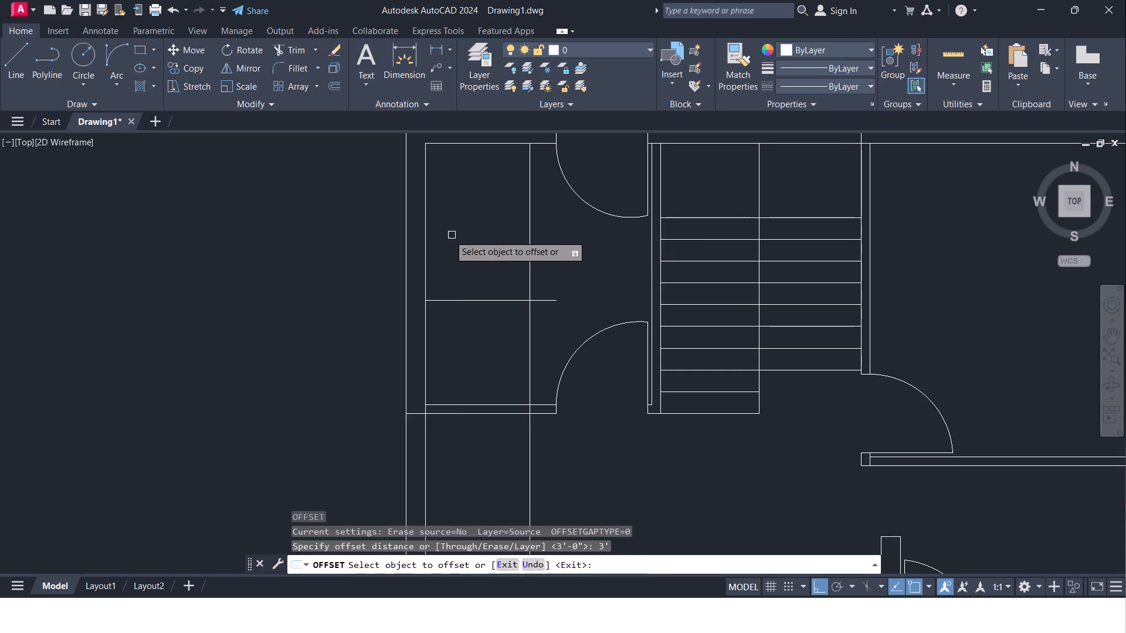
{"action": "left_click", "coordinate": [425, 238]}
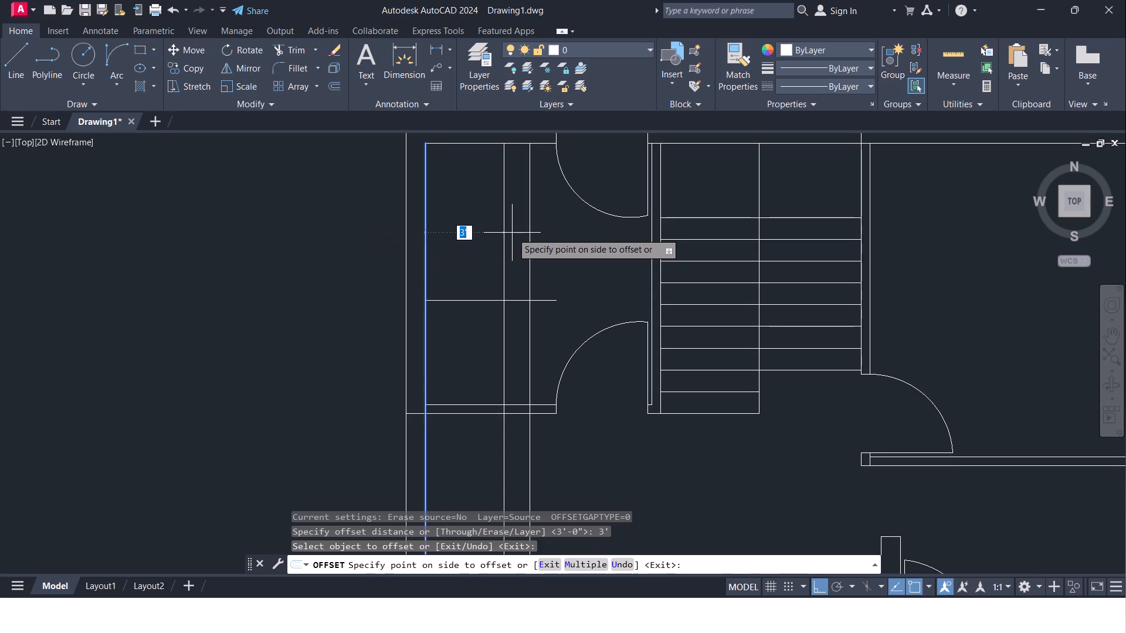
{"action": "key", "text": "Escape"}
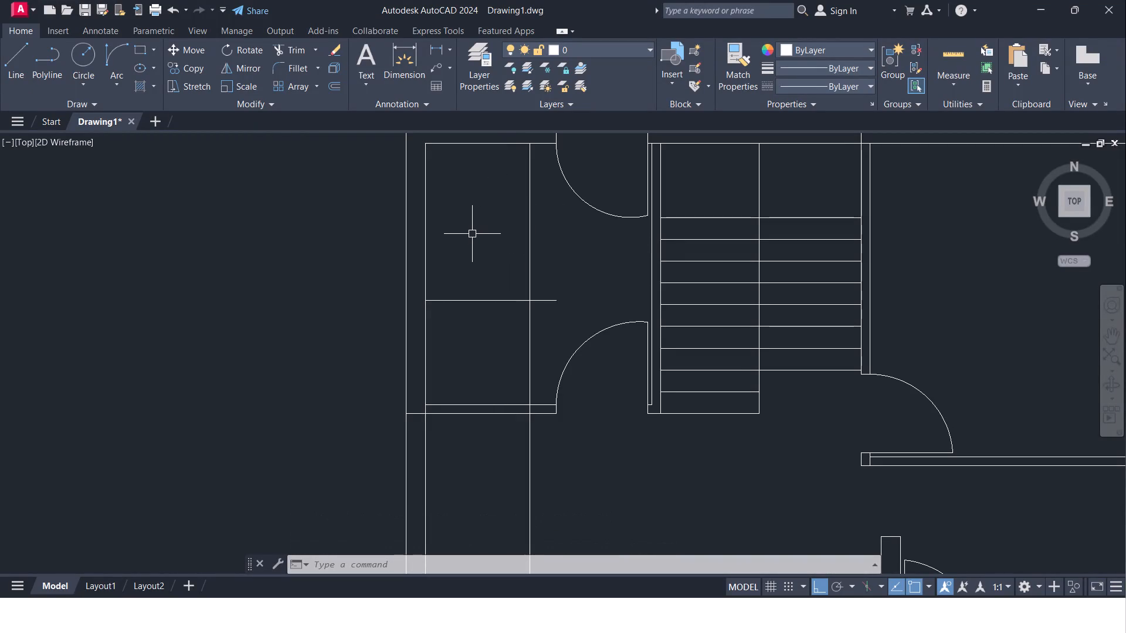
Offset the northwest room's west wall inner line 2' east and its north wall inner line 2' south.
{"action": "key", "text": "o"}
{"action": "key", "text": "Return"}
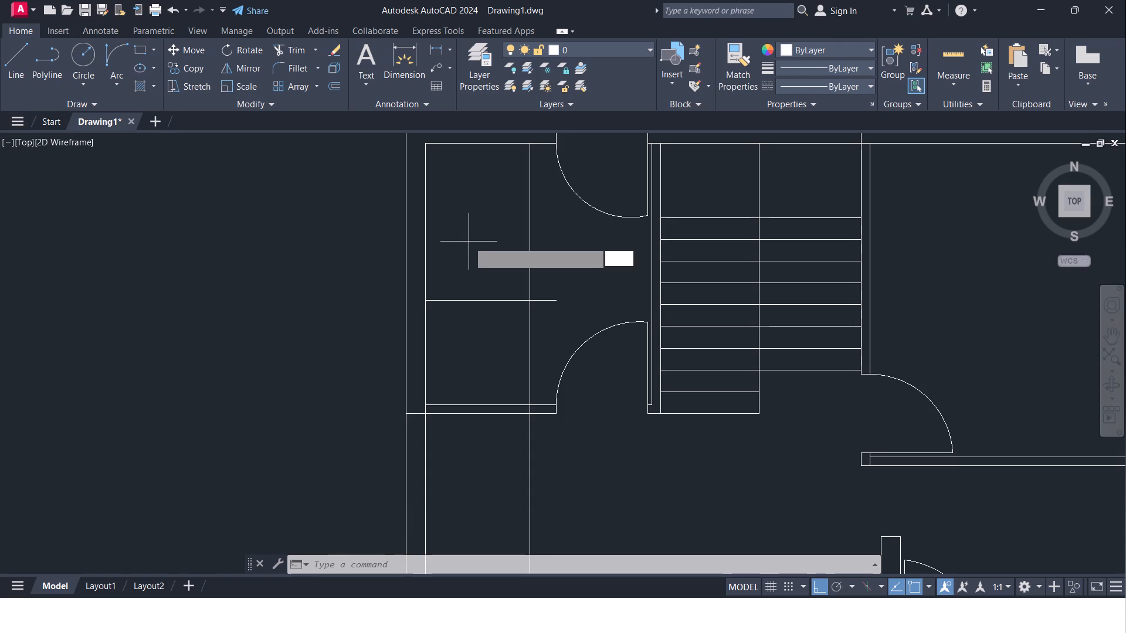
{"action": "type", "text": "2'"}
{"action": "key", "text": "Return"}
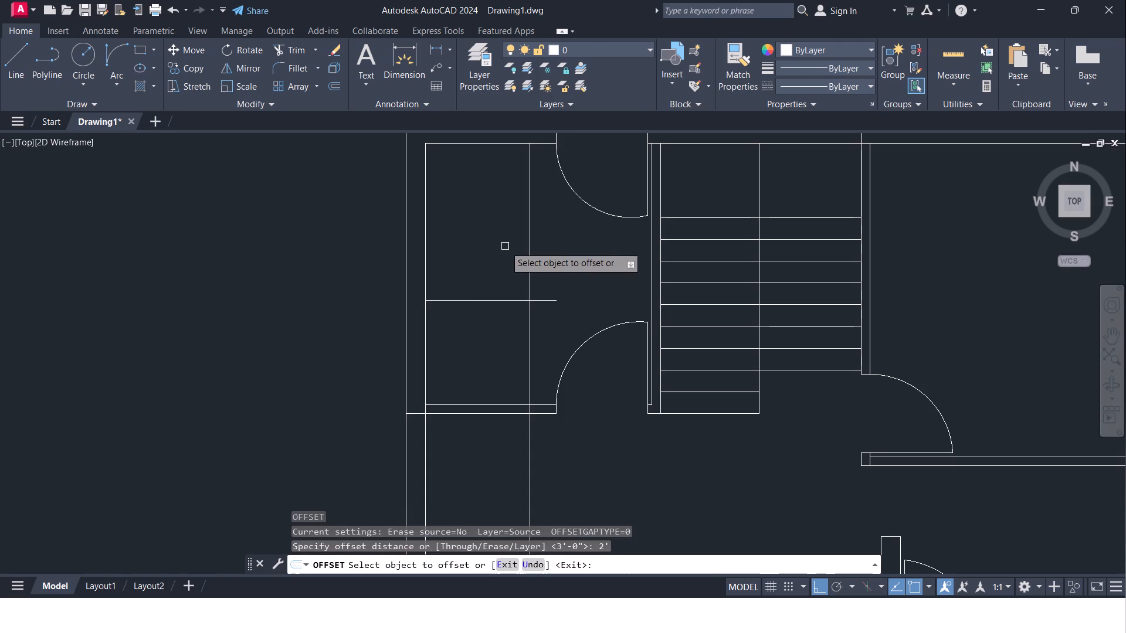
{"action": "left_click", "coordinate": [426, 220]}
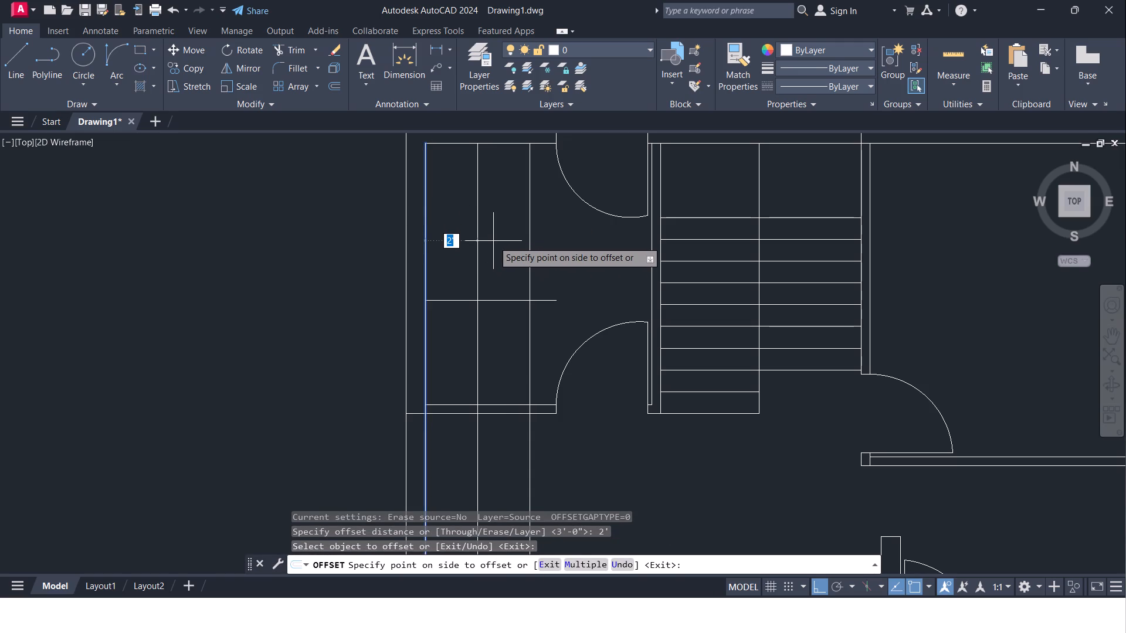
{"action": "left_click", "coordinate": [493, 241]}
{"action": "left_click", "coordinate": [510, 144]}
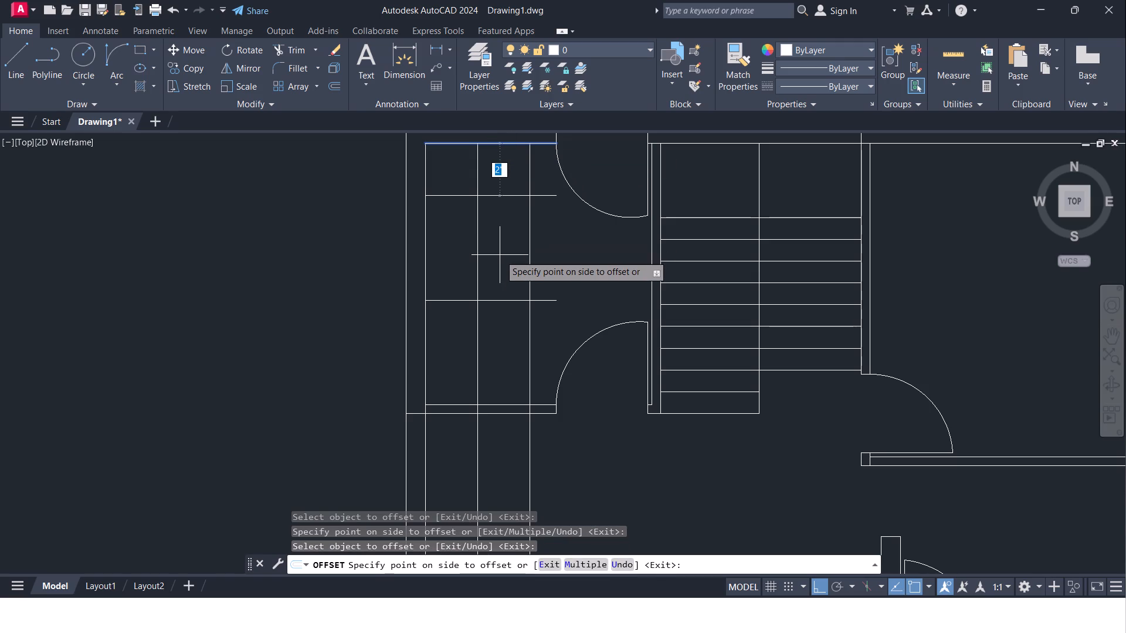
{"action": "left_click", "coordinate": [500, 255]}
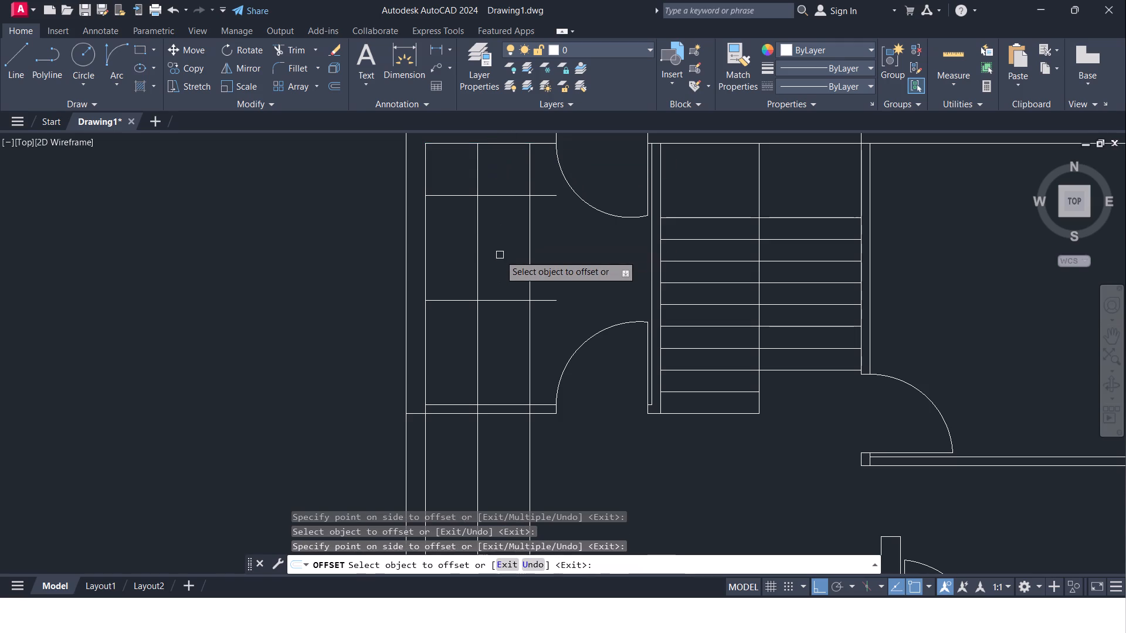
{"action": "key", "text": "Escape"}
Trim the 2' vertical offset line below the 6' line, and both horizontal offset lines' stubs east of the room's existing vertical line.
{"action": "type", "text": "tr"}
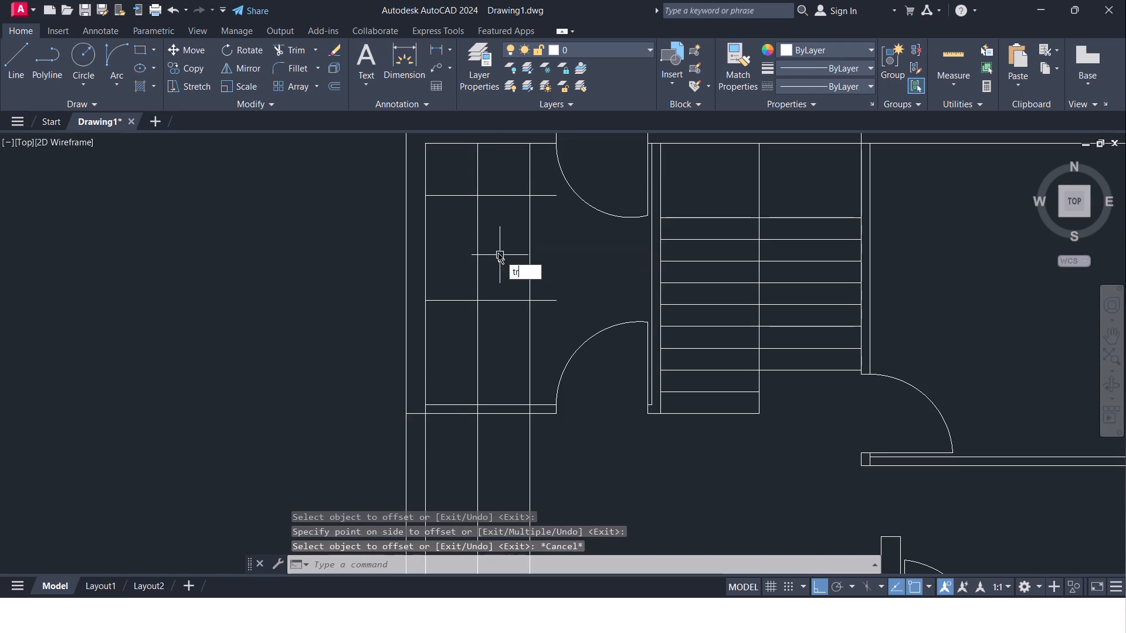
{"action": "key", "text": "Return"}
{"action": "key", "text": "Return"}
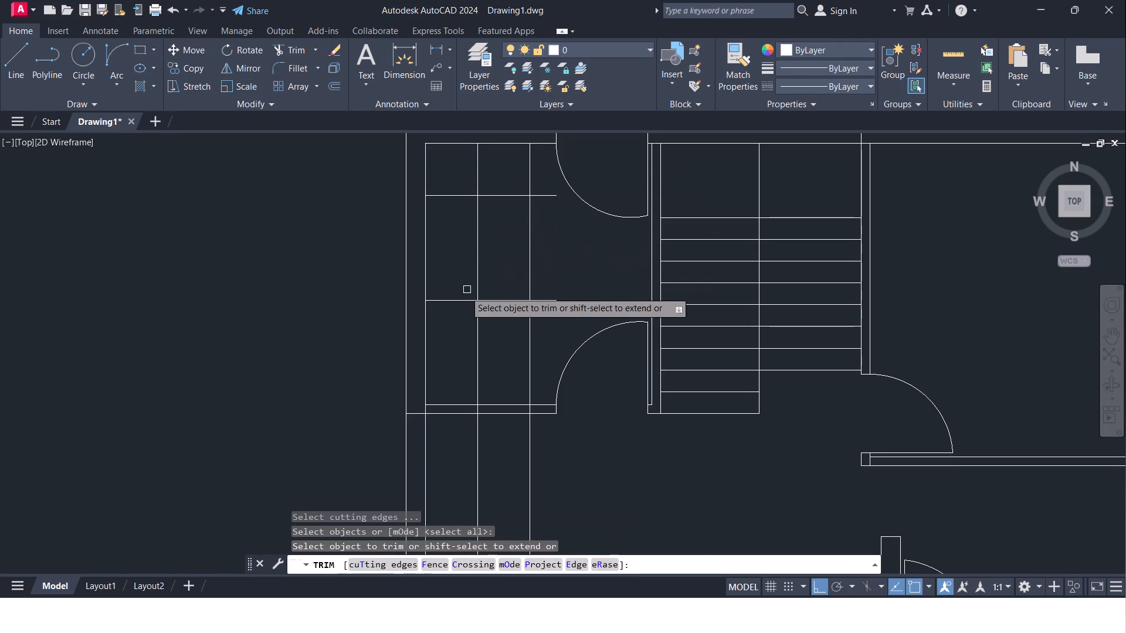
{"action": "left_click", "coordinate": [480, 339]}
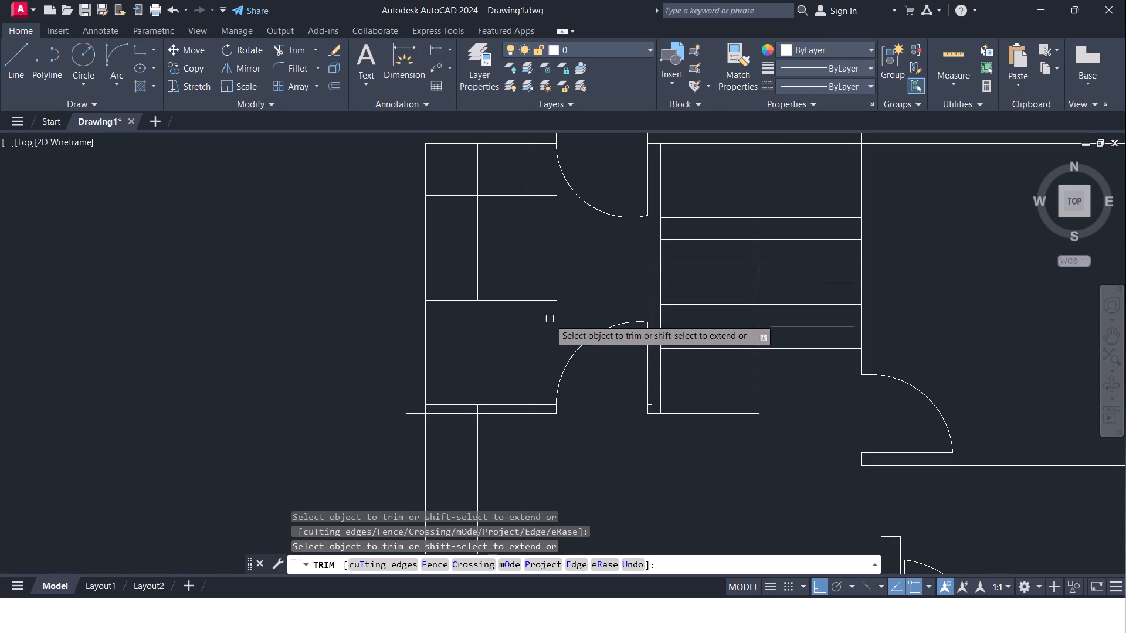
{"action": "left_click", "coordinate": [546, 301]}
{"action": "left_click", "coordinate": [545, 189]}
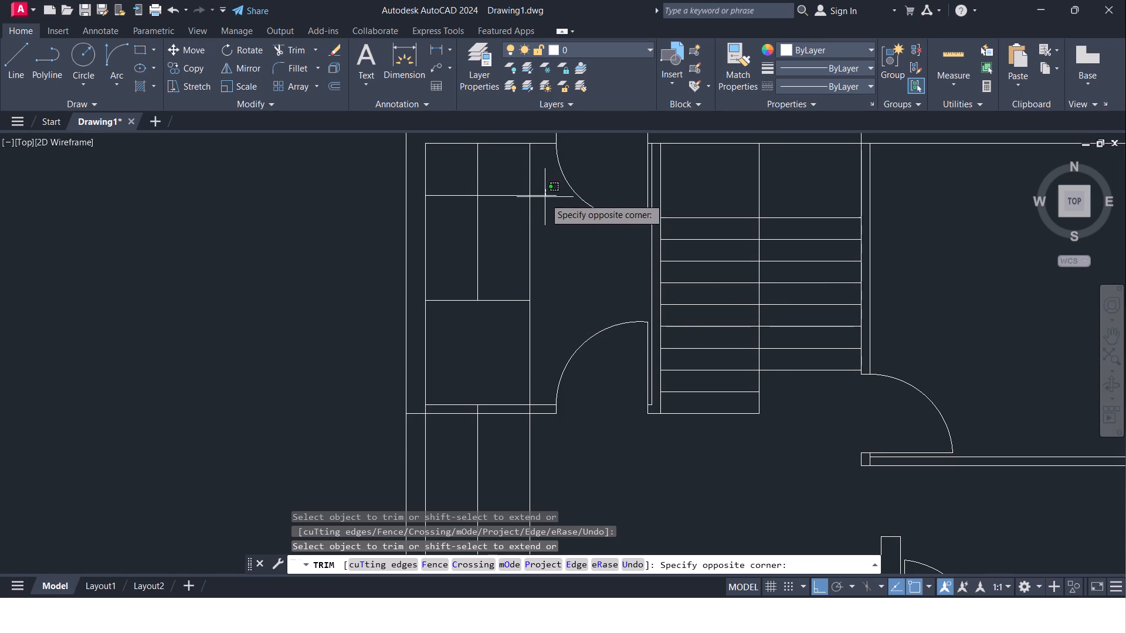
{"action": "left_click", "coordinate": [544, 199]}
Trim the remaining crossing segments in the northwest room to leave an L-shaped counter outline along its north and west walls.
{"action": "middle_click_drag", "start_coordinate": [542, 200], "coordinate": [551, 264]}
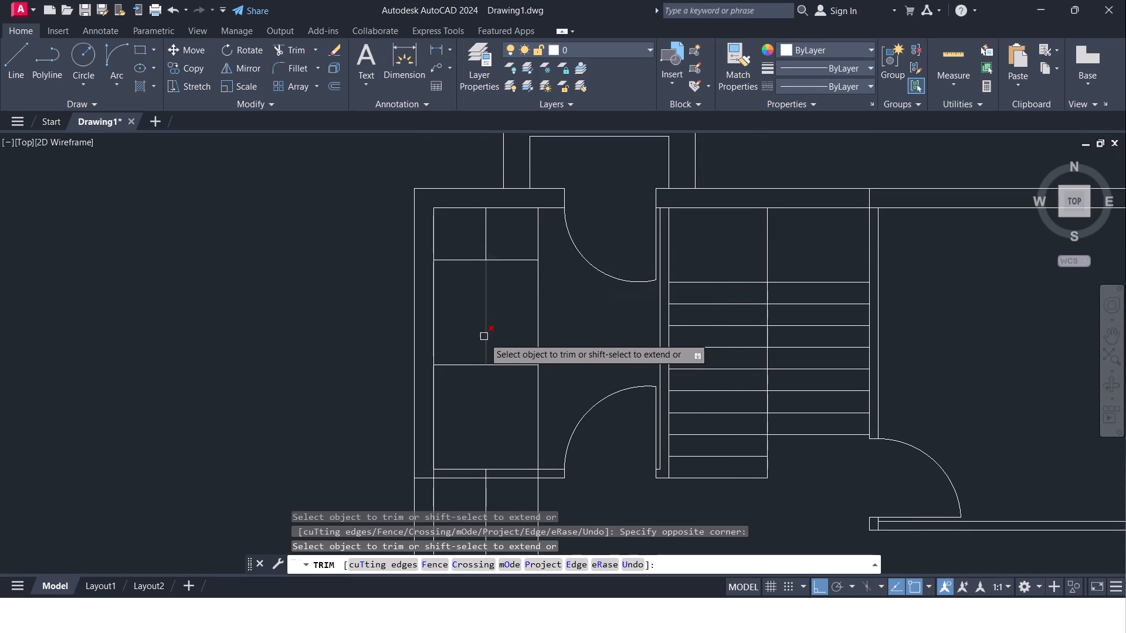
{"action": "left_click", "coordinate": [469, 260]}
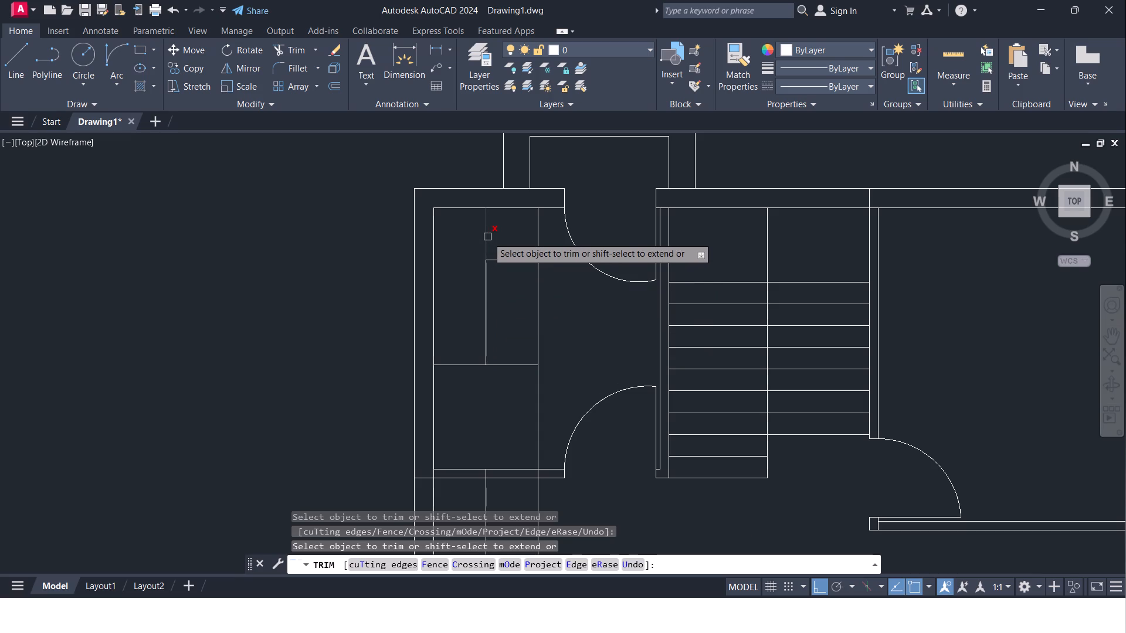
{"action": "left_click", "coordinate": [487, 237]}
{"action": "left_click", "coordinate": [505, 360]}
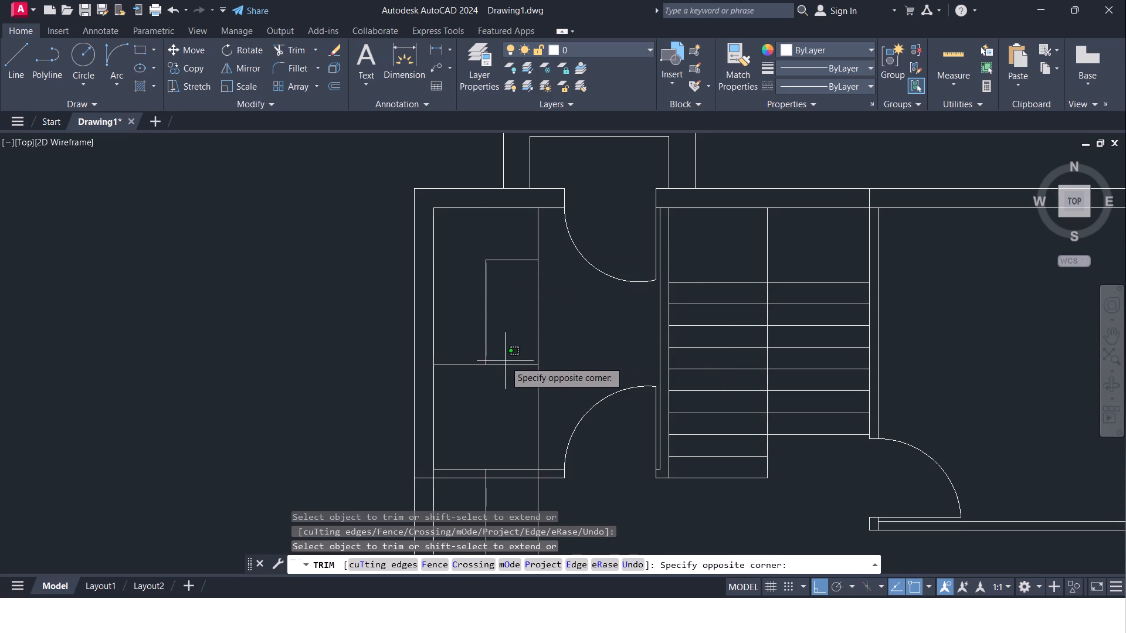
{"action": "left_click", "coordinate": [506, 372]}
{"action": "left_click", "coordinate": [535, 304]}
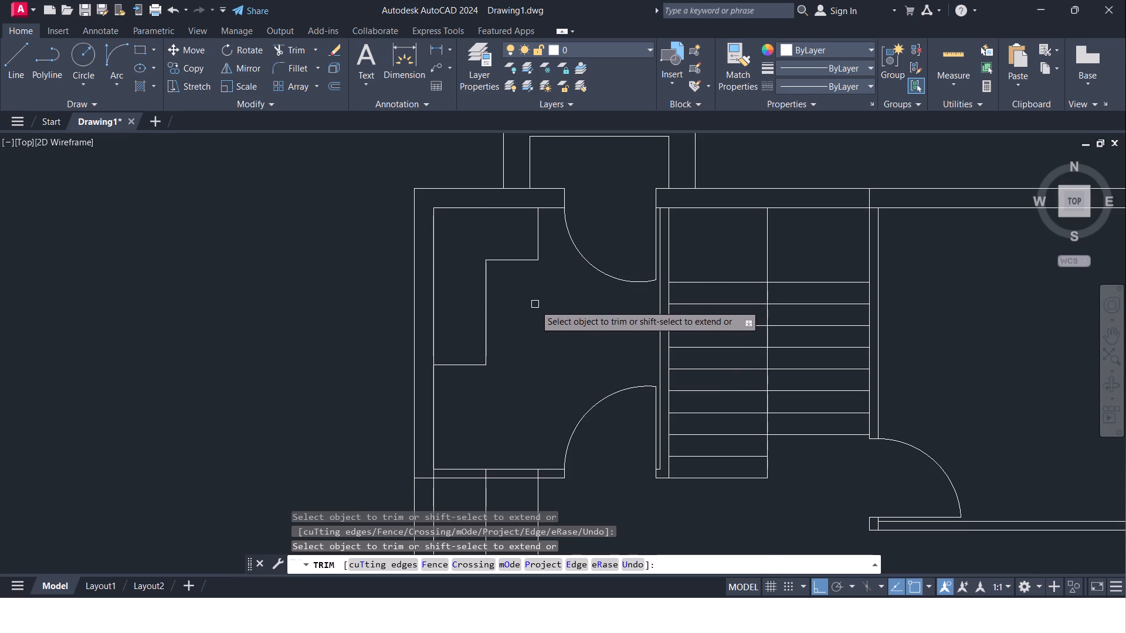
{"action": "scroll", "coordinate": [527, 318], "scroll_direction": "down", "scroll_amount": 2}
{"action": "middle_click_drag", "start_coordinate": [527, 318], "coordinate": [536, 296]}
{"action": "key", "text": "Escape"}
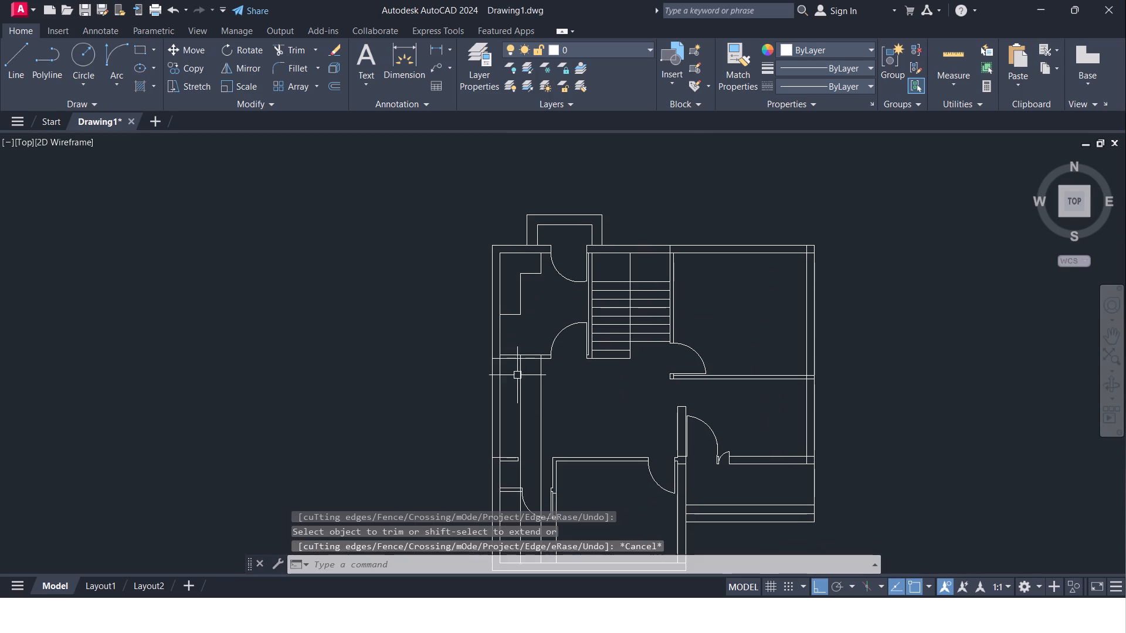
Delete the two leftover vertical lines running south from the northwest room's south wall.
{"action": "left_click", "coordinate": [522, 380]}
{"action": "left_click", "coordinate": [545, 384]}
{"action": "left_click", "coordinate": [541, 389]}
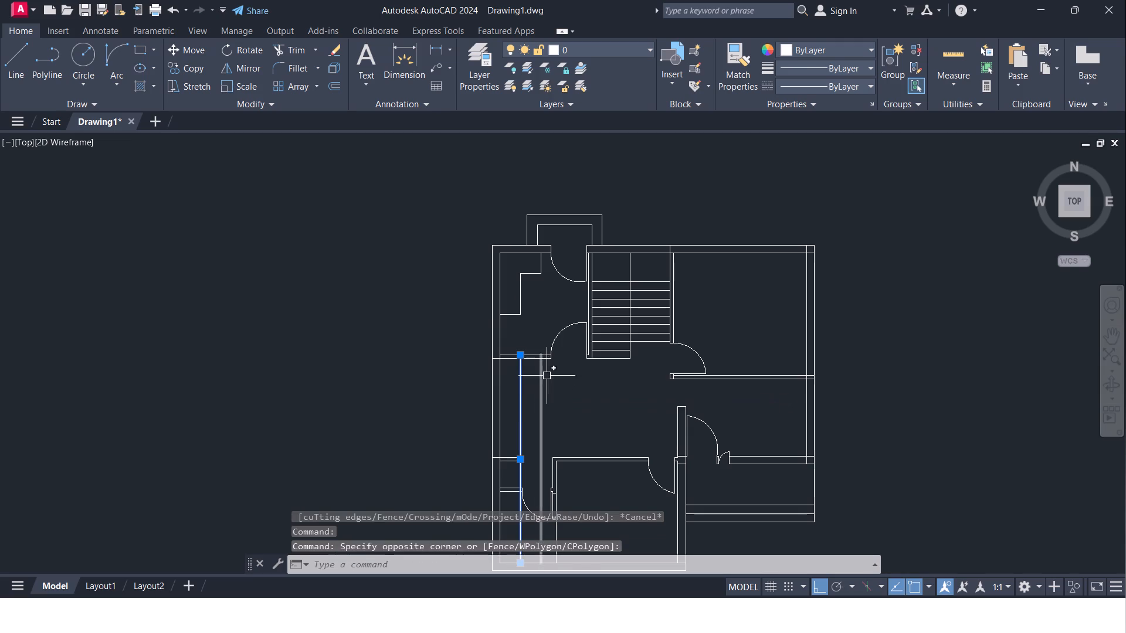
{"action": "left_click", "coordinate": [539, 389]}
{"action": "key", "text": "Delete"}
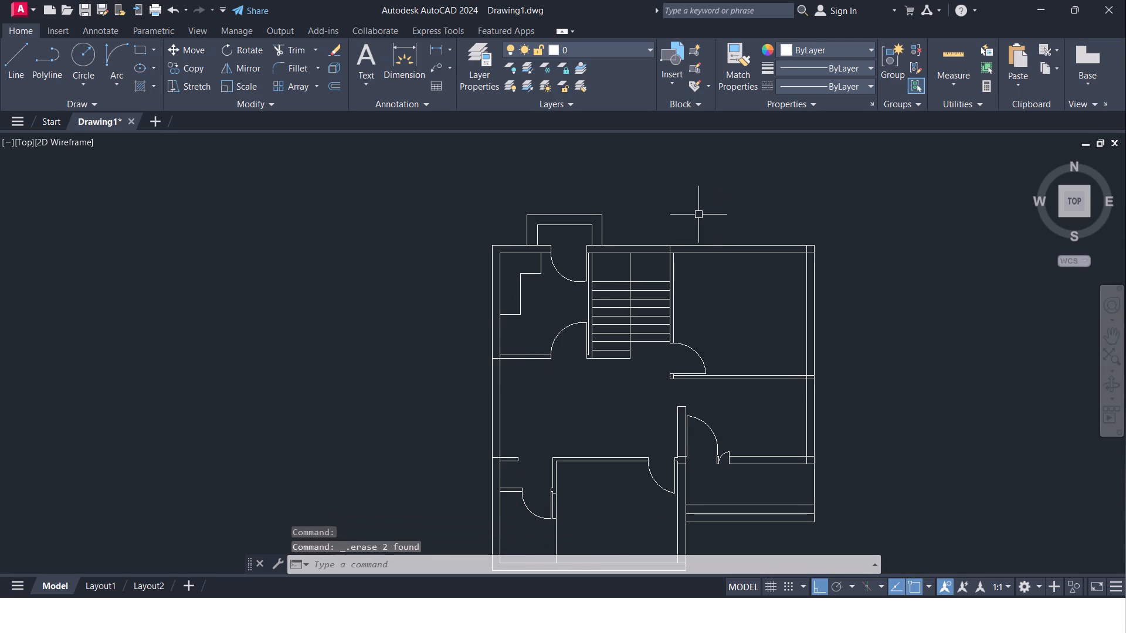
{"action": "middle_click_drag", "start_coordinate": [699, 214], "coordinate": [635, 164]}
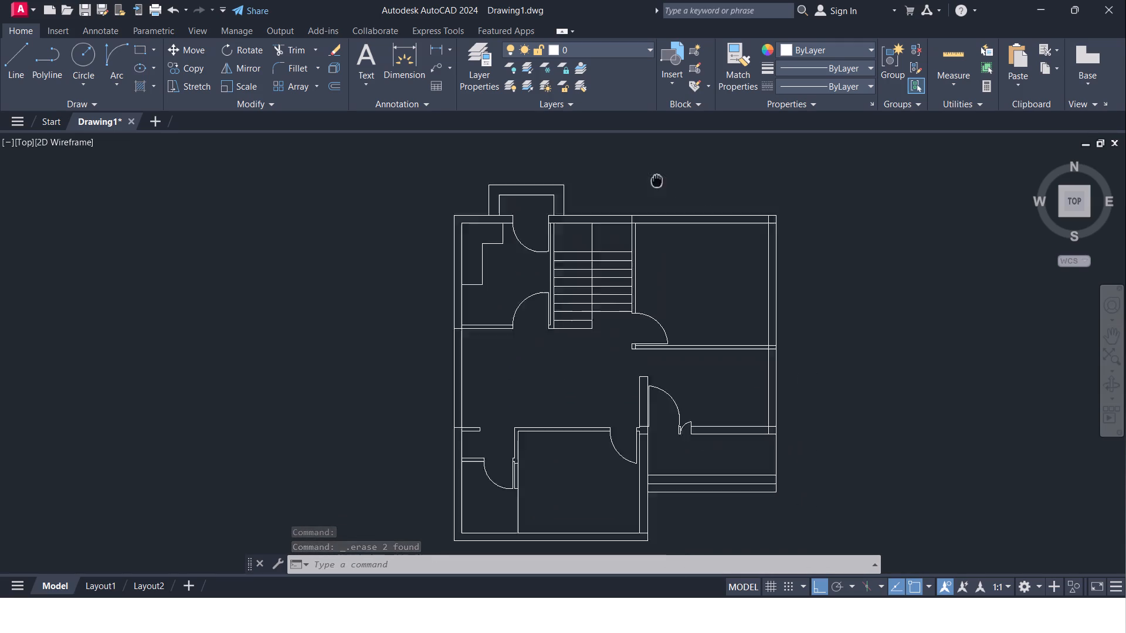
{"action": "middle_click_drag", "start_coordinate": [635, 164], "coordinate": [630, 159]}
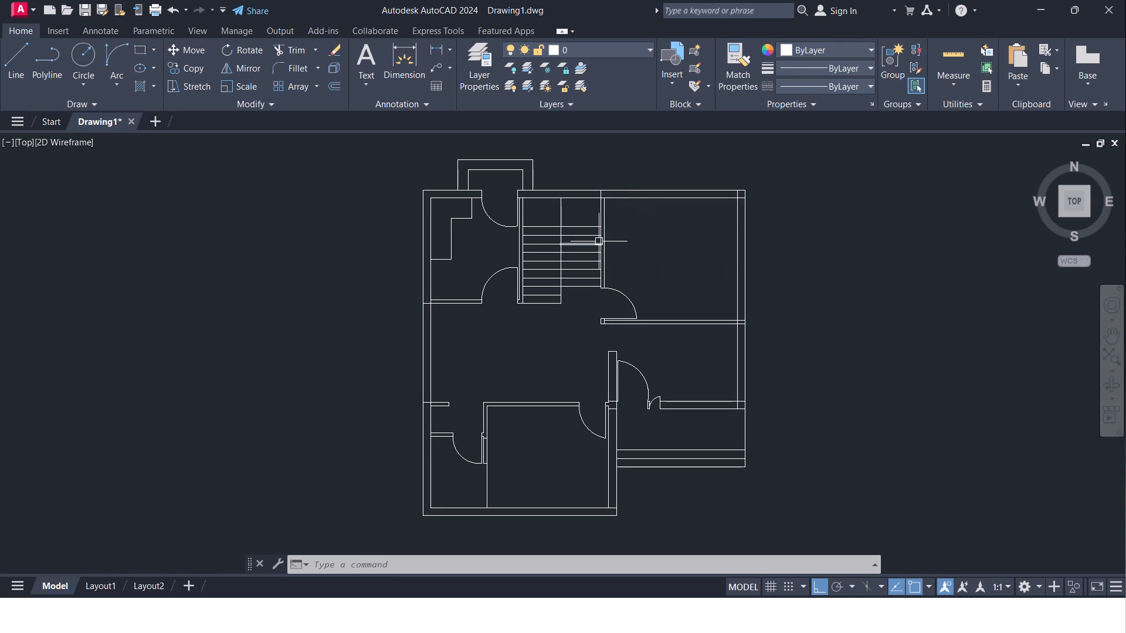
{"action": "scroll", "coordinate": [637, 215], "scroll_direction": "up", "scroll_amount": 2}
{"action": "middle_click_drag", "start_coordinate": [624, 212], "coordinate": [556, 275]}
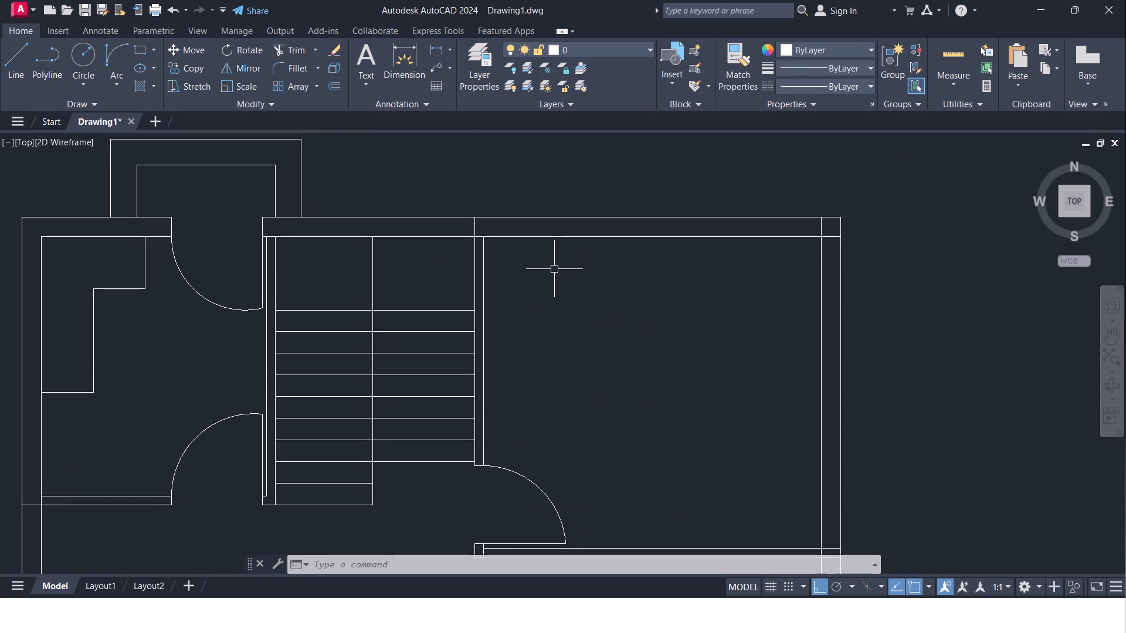
Offset the inner line of the large northeast room's west wall 2' east into the room.
{"action": "key", "text": "o"}
{"action": "key", "text": "Return"}
{"action": "type", "text": "1'"}
{"action": "key", "text": "Return"}
{"action": "left_click", "coordinate": [486, 303]}
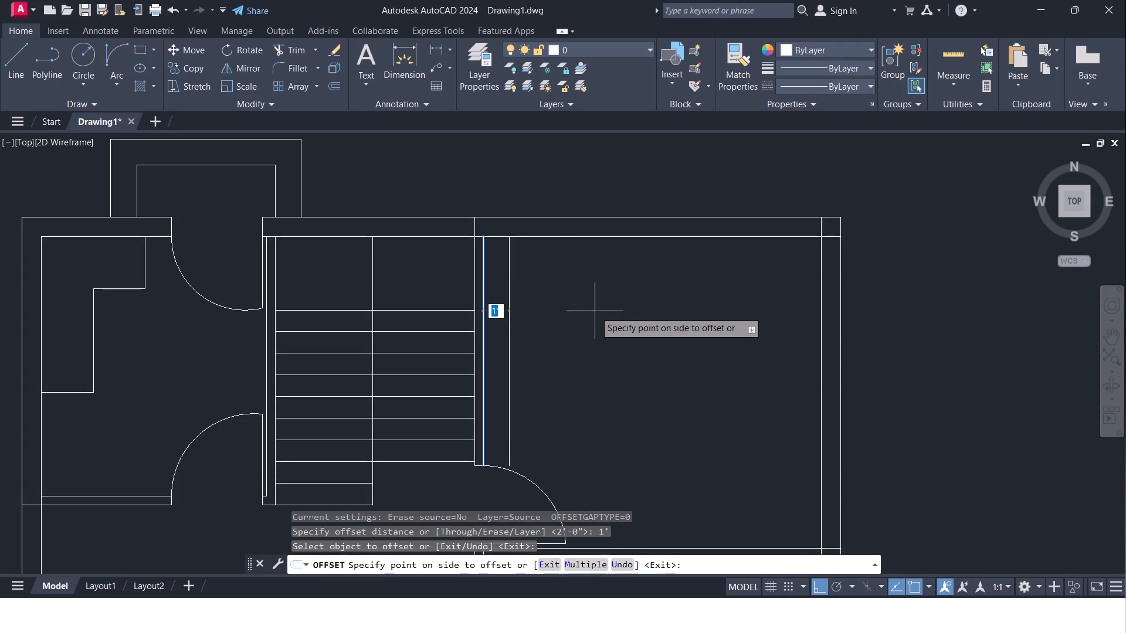
{"action": "key", "text": "BackSpace"}
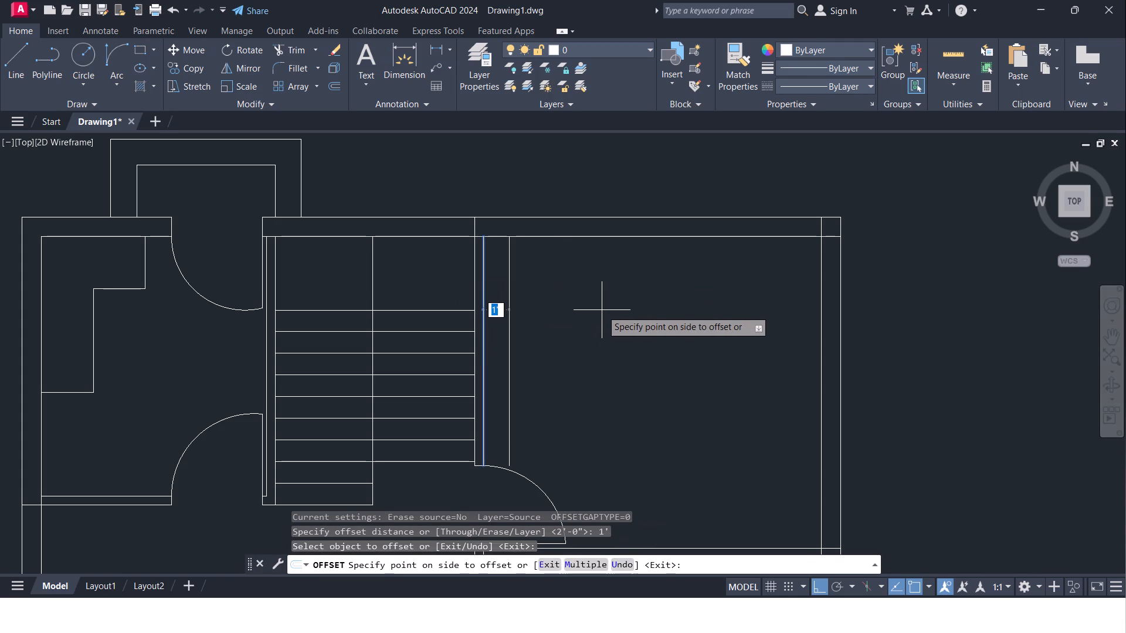
{"action": "type", "text": "2'"}
{"action": "key", "text": "Return"}
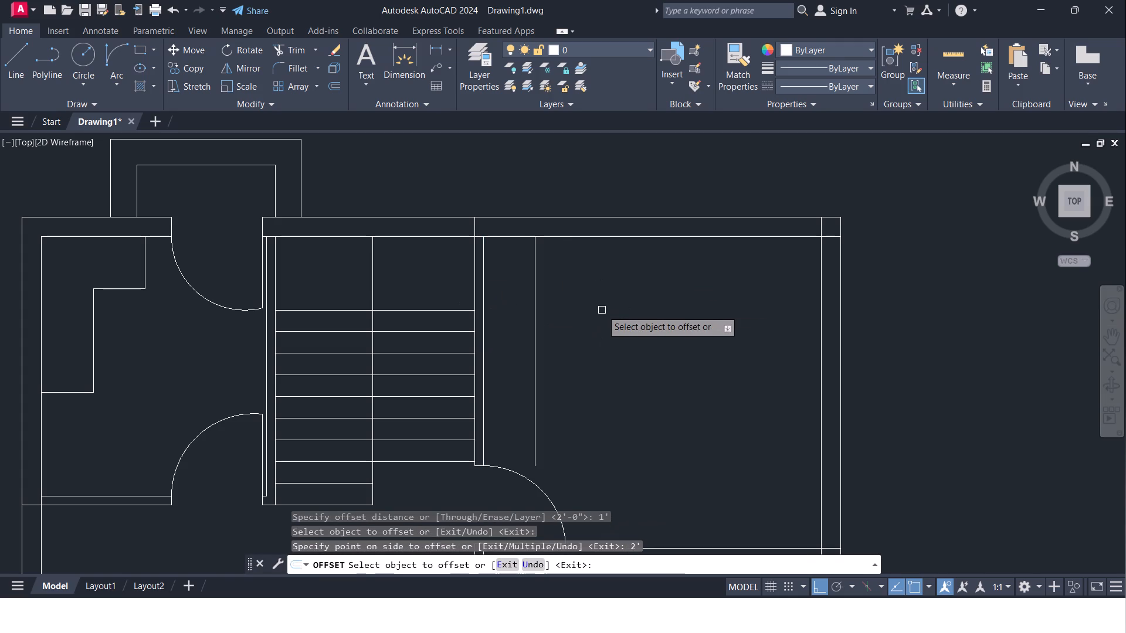
{"action": "left_click", "coordinate": [626, 321]}
{"action": "key", "text": "Escape"}
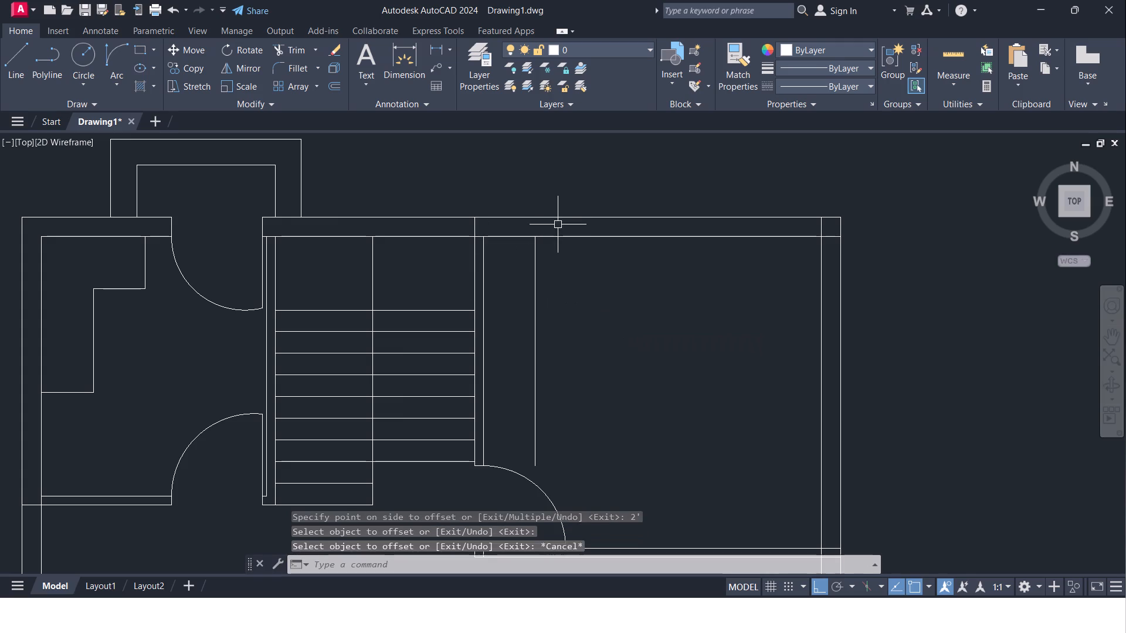
Offset the inner line of the northeast room's north wall 5" south.
{"action": "scroll", "coordinate": [557, 223], "scroll_direction": "up", "scroll_amount": 2}
{"action": "key", "text": "o"}
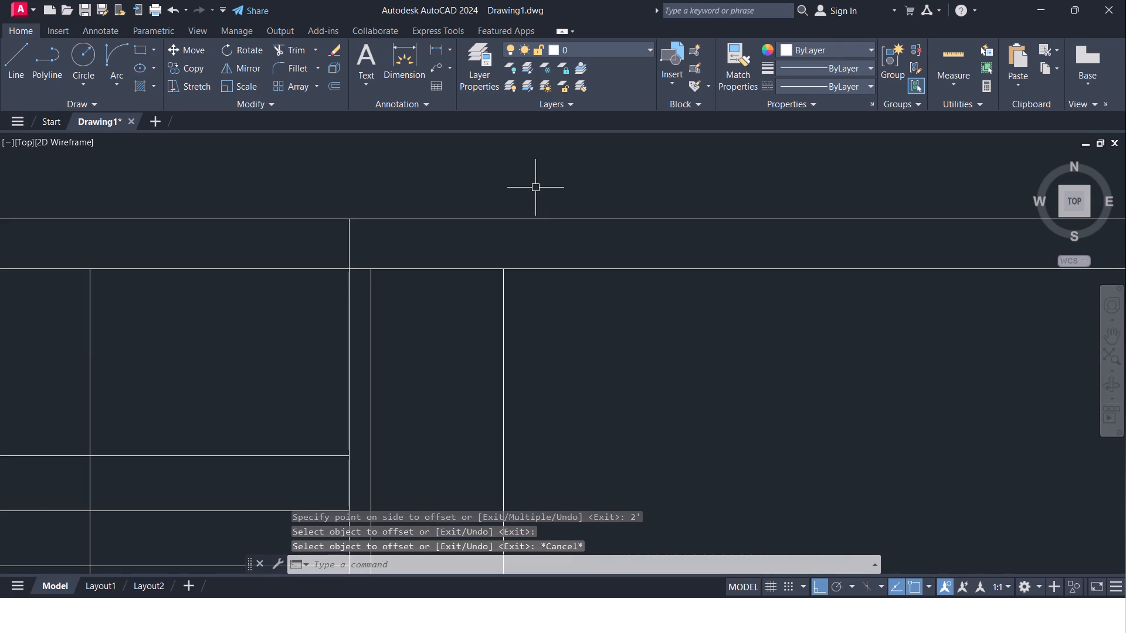
{"action": "key", "text": "Return"}
{"action": "key", "text": "5"}
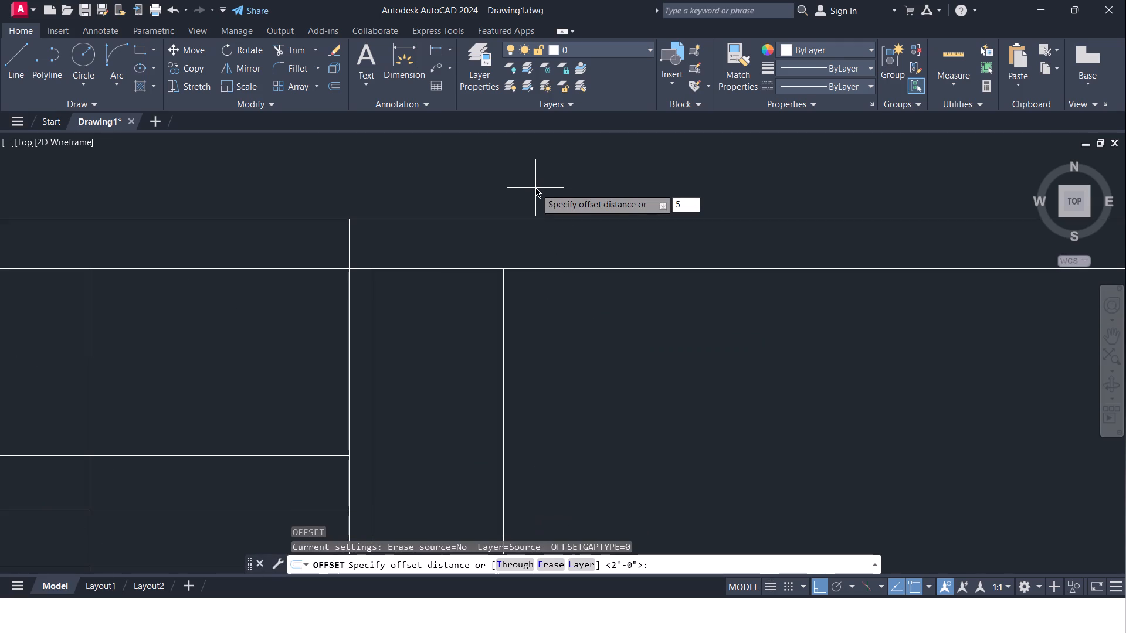
{"action": "key", "text": "shift+quotedbl"}
{"action": "key", "text": "Return"}
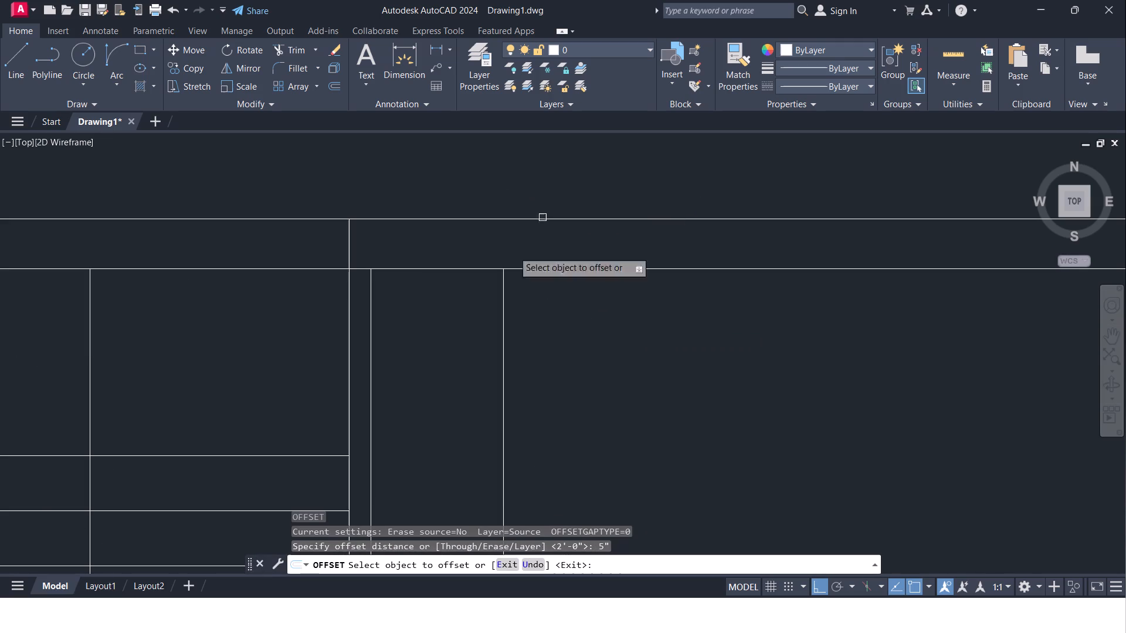
{"action": "left_click_drag", "start_coordinate": [457, 270], "coordinate": [457, 280]}
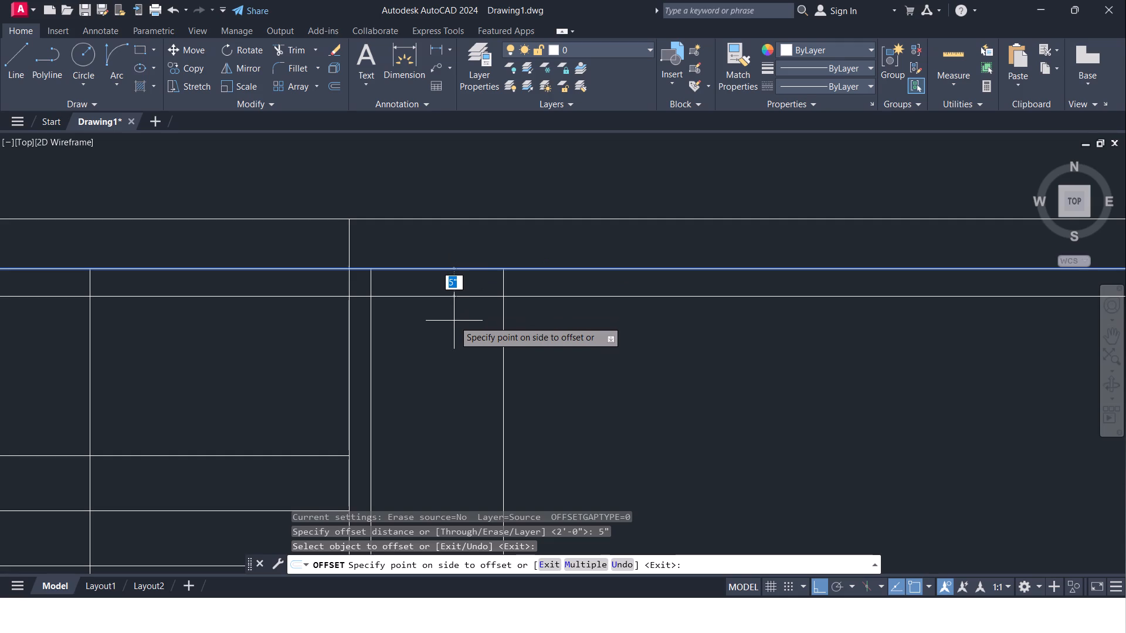
{"action": "left_click", "coordinate": [454, 321]}
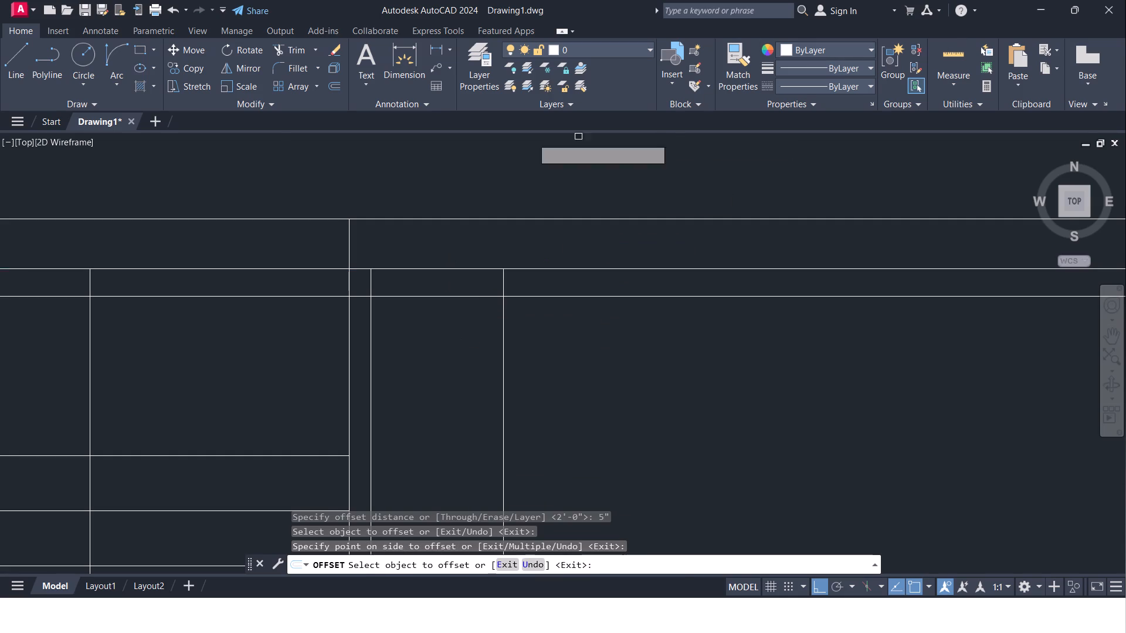
Save a copy of the drawing as "Drawing1.dwg architectural plan" in the mallikarjun folder on the Desktop.
{"action": "left_click", "coordinate": [17, 16]}
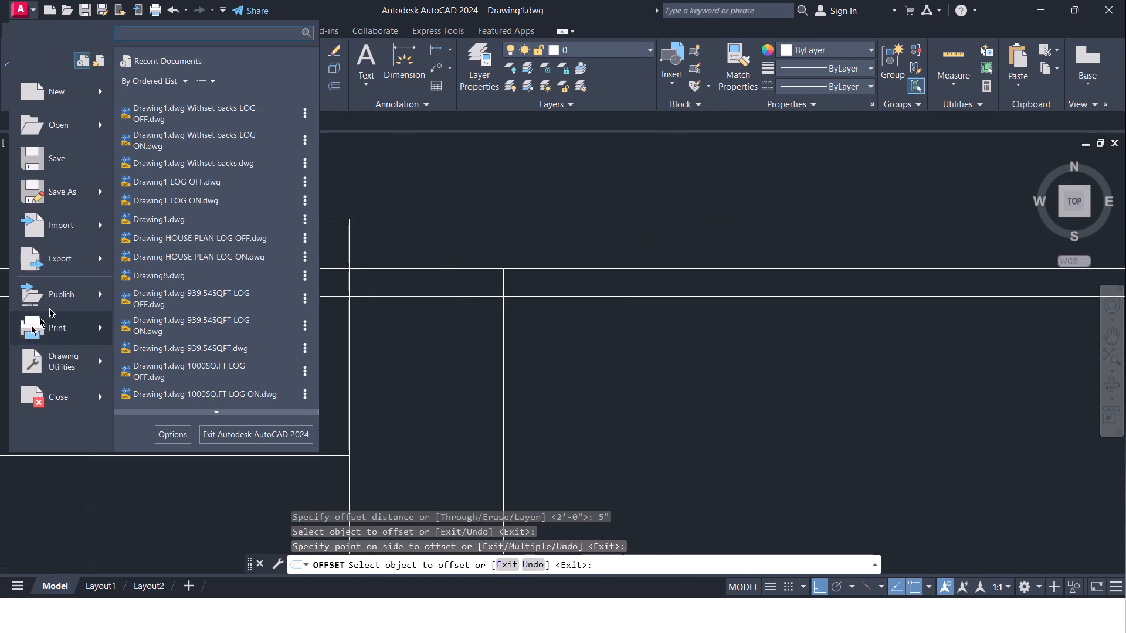
{"action": "left_click", "coordinate": [169, 113]}
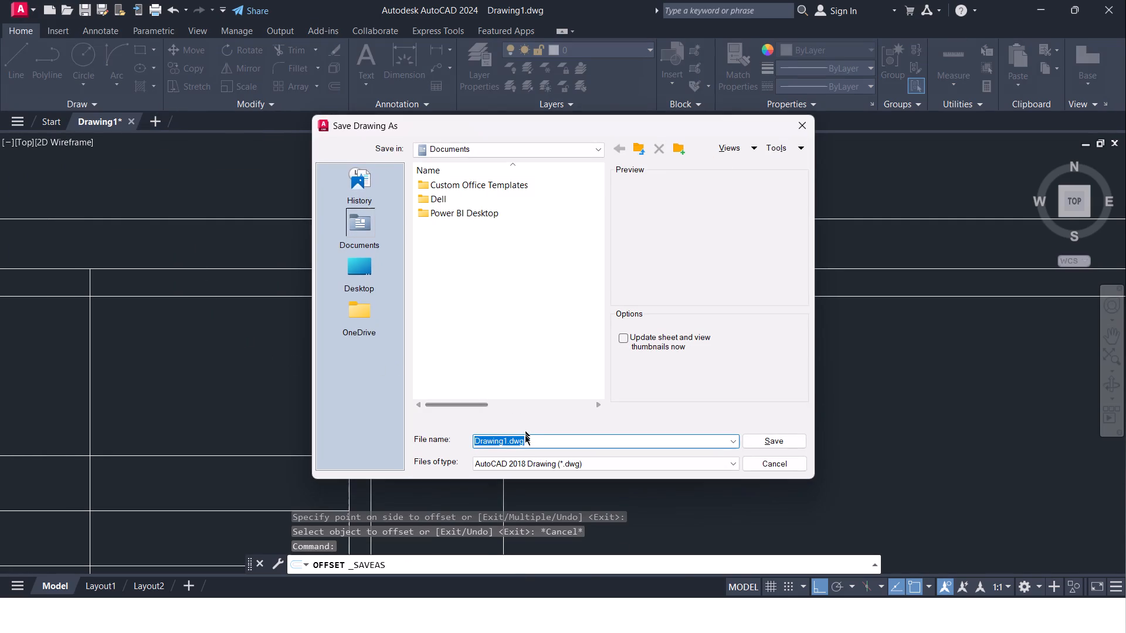
{"action": "left_click", "coordinate": [362, 282]}
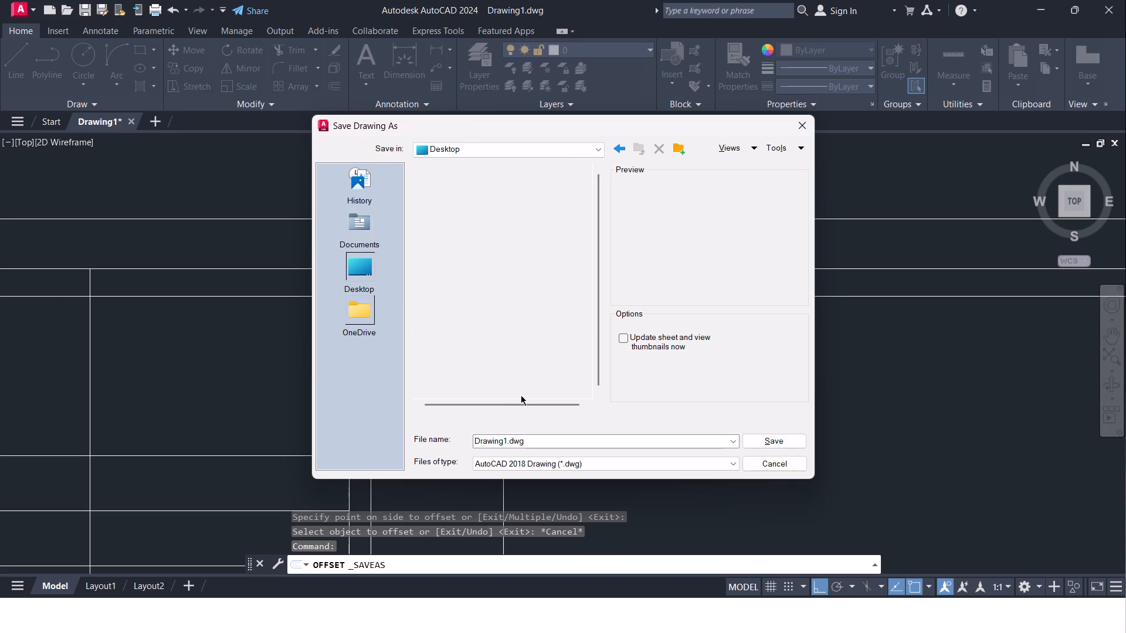
{"action": "double_click", "coordinate": [518, 381]}
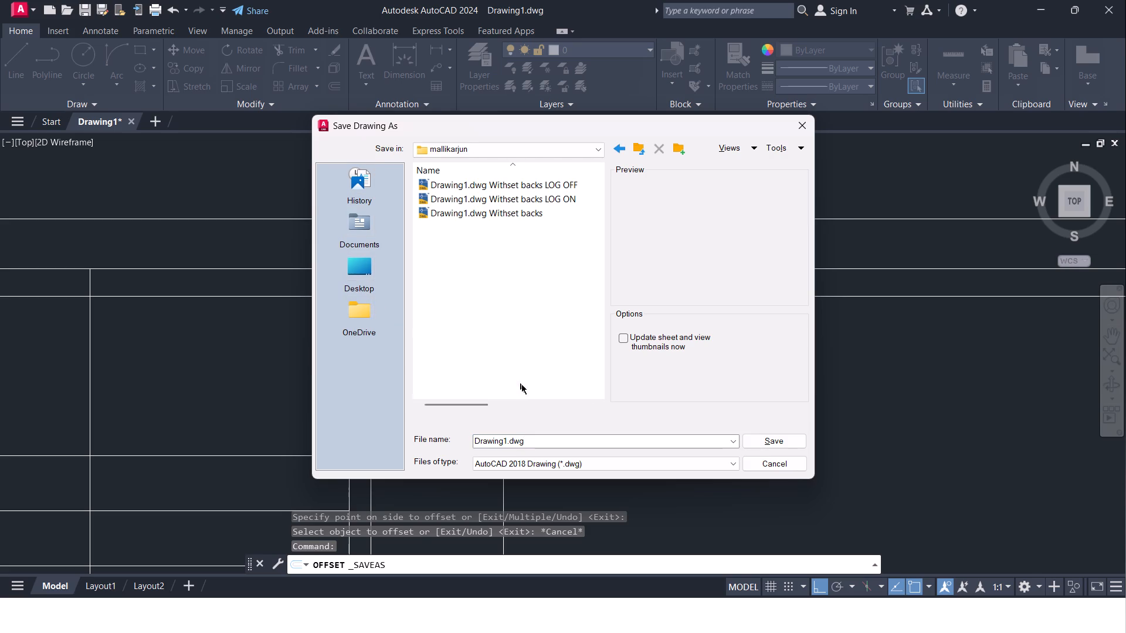
{"action": "left_click", "coordinate": [544, 442]}
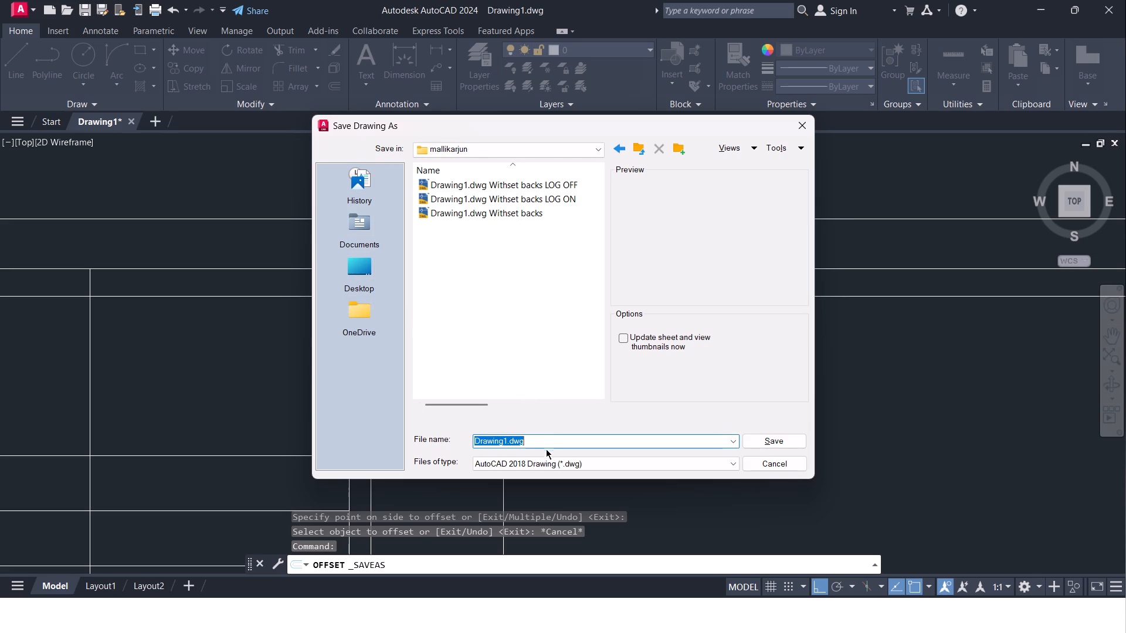
{"action": "left_click", "coordinate": [548, 442]}
{"action": "key", "text": "space"}
{"action": "type", "text": "architectural plan"}
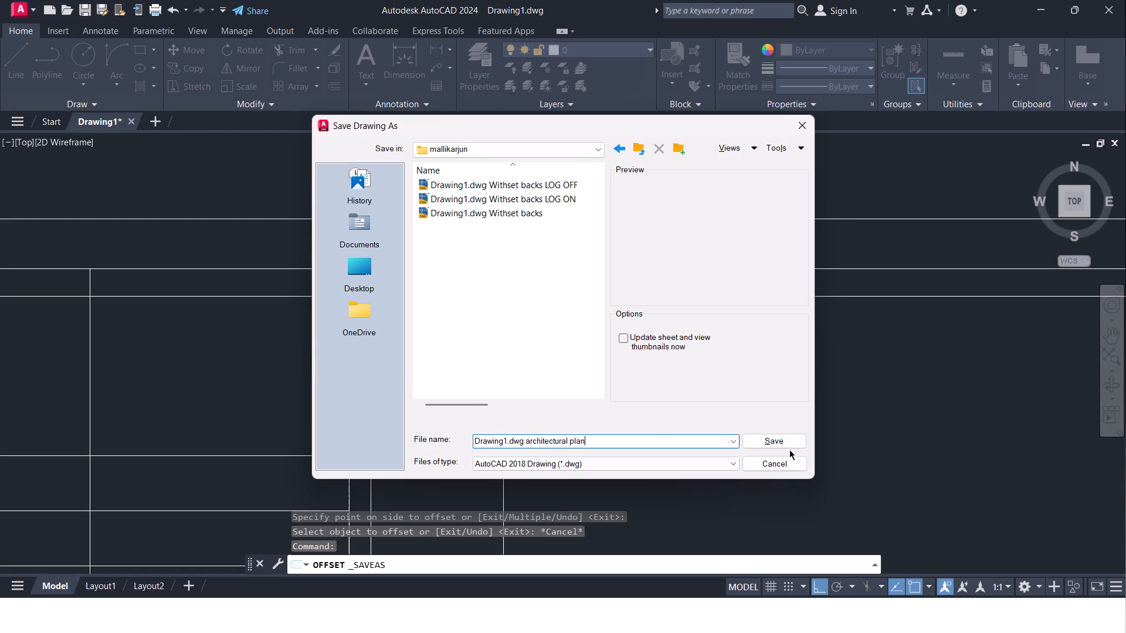
{"action": "left_click", "coordinate": [786, 445]}
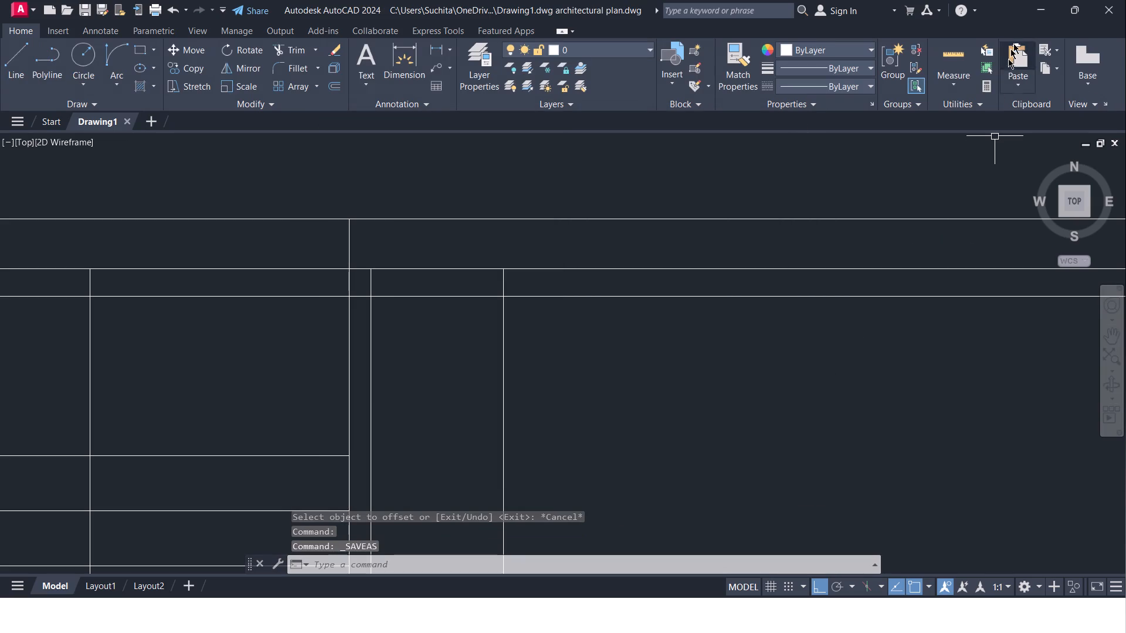
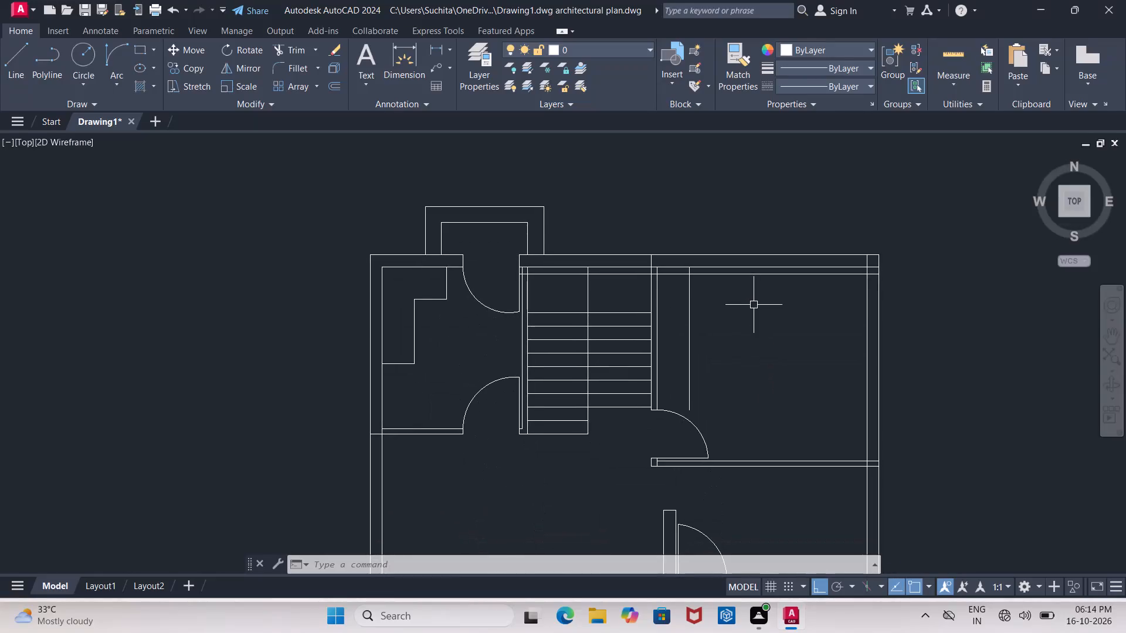
Trim the northeast room's west wall line and the line 2' east of it between the north wall and its 5" offset.
{"action": "middle_click_drag", "start_coordinate": [727, 312], "coordinate": [724, 319]}
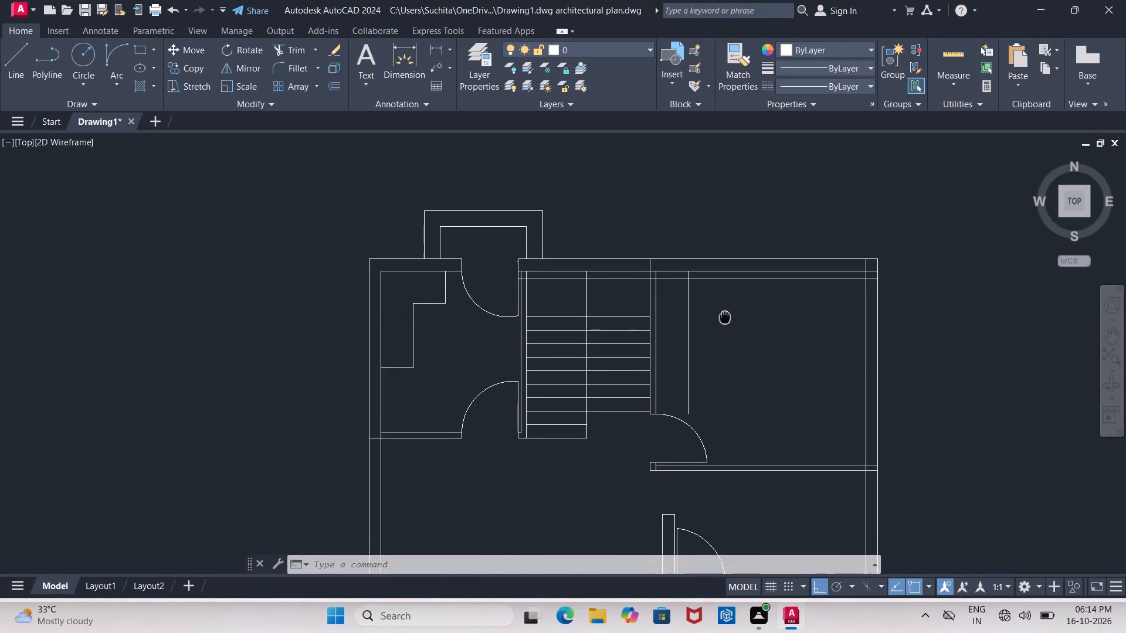
{"action": "middle_click_drag", "start_coordinate": [724, 319], "coordinate": [714, 323]}
{"action": "scroll", "coordinate": [690, 301], "scroll_direction": "up", "scroll_amount": 2}
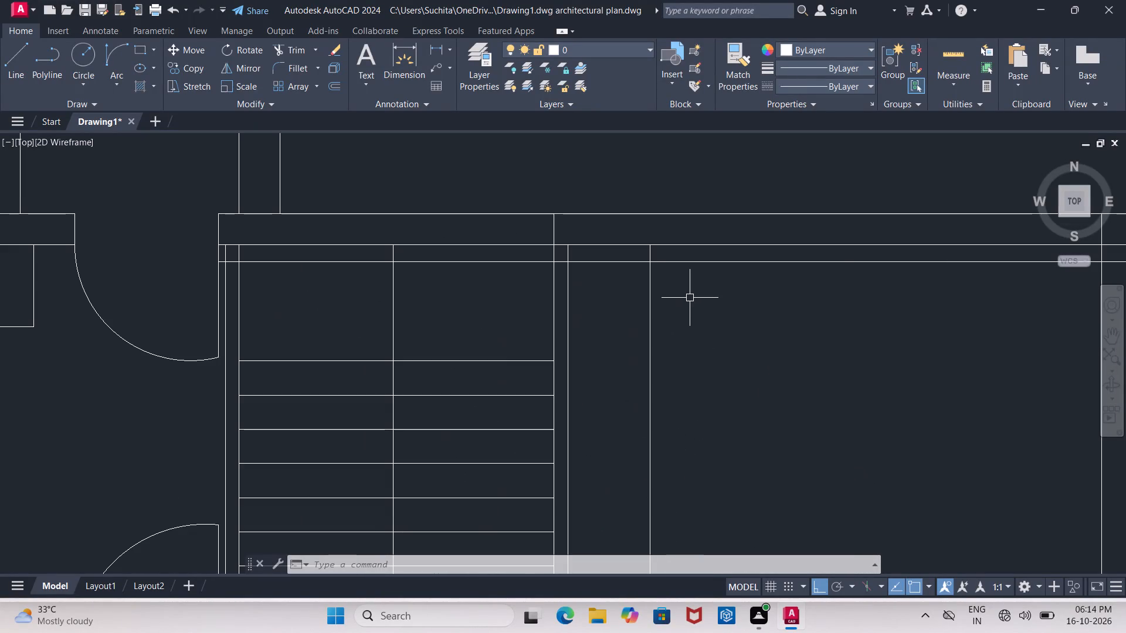
{"action": "key", "text": "Escape"}
{"action": "type", "text": "tr"}
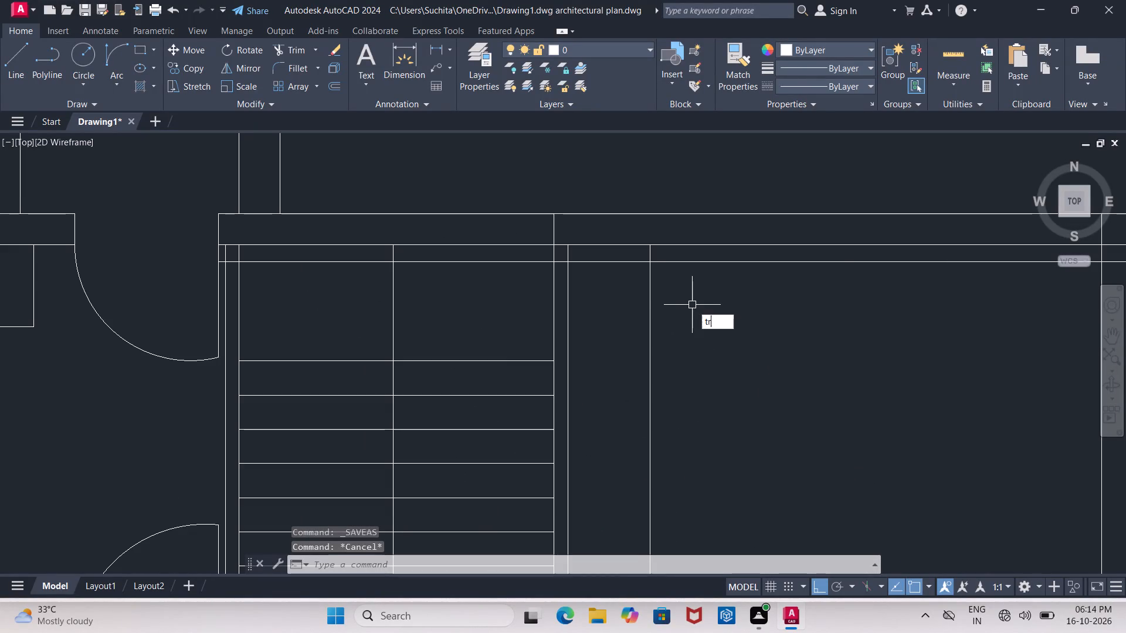
{"action": "key", "text": "Return"}
{"action": "key", "text": "Return"}
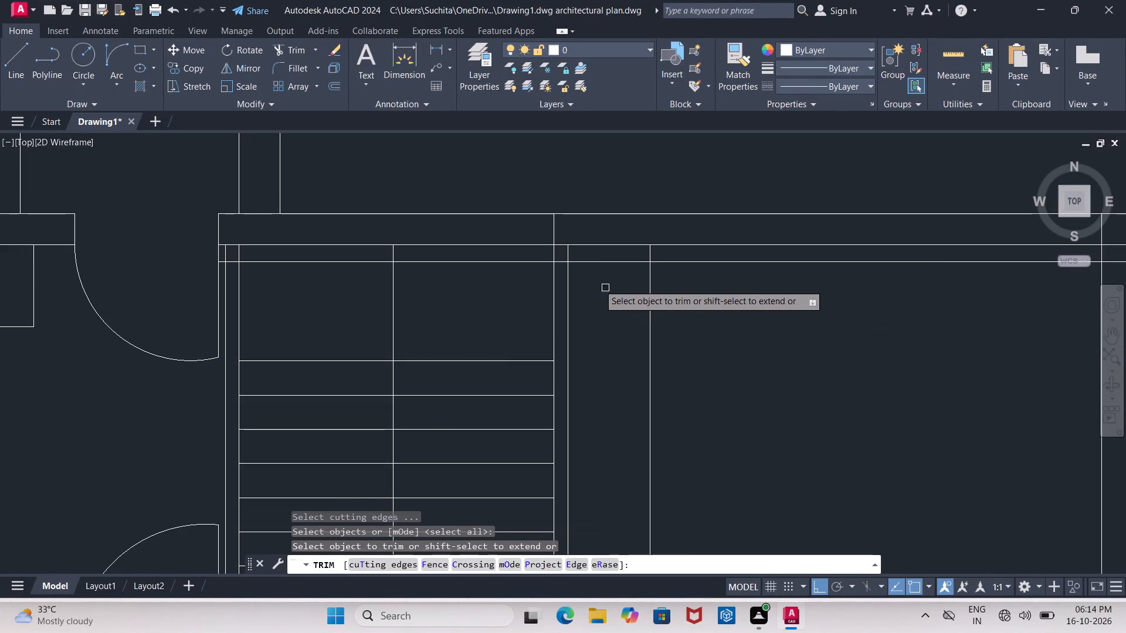
{"action": "scroll", "coordinate": [589, 277], "scroll_direction": "up", "scroll_amount": 2}
{"action": "left_click", "coordinate": [537, 227]}
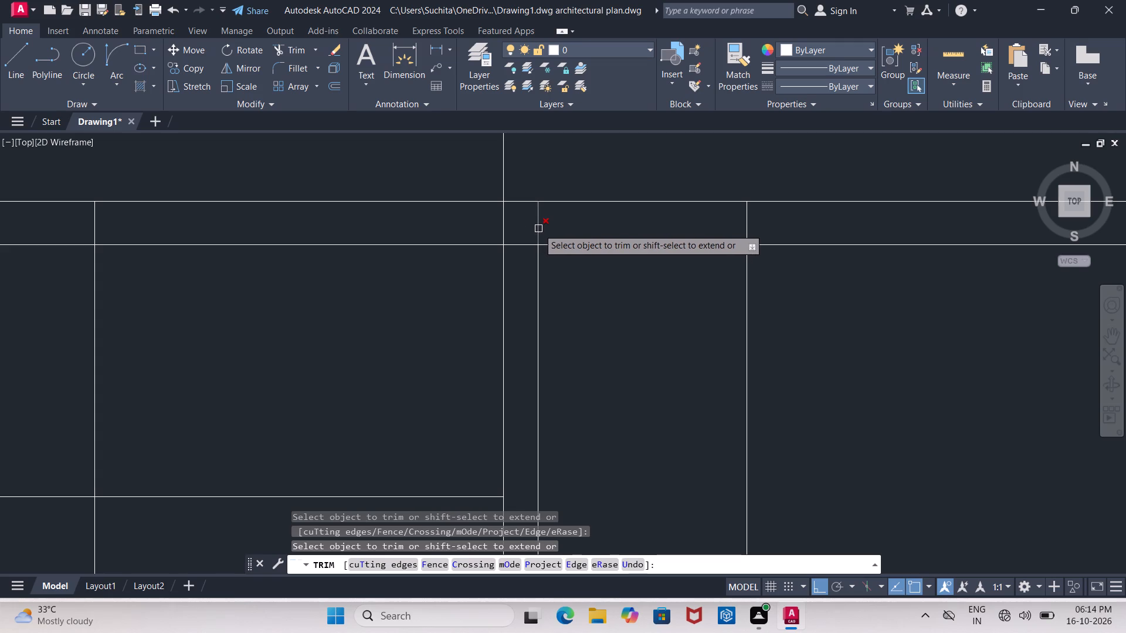
{"action": "left_click", "coordinate": [537, 231]}
{"action": "left_click", "coordinate": [524, 227]}
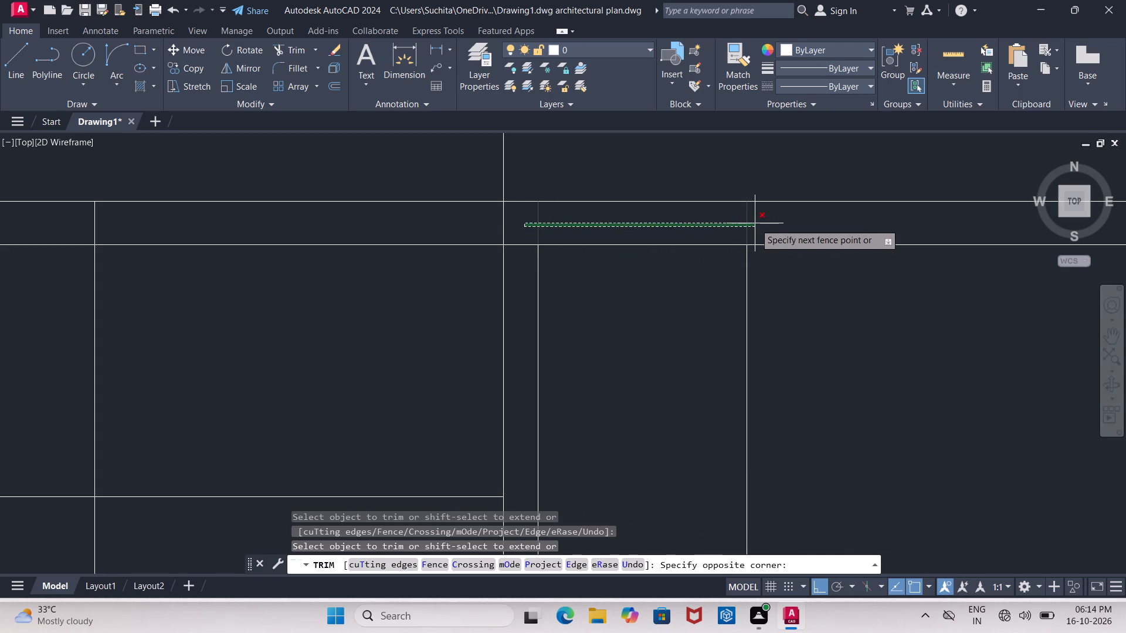
{"action": "left_click", "coordinate": [764, 222]}
{"action": "middle_click_drag", "start_coordinate": [636, 343], "coordinate": [603, 315]}
{"action": "key", "text": "Escape"}
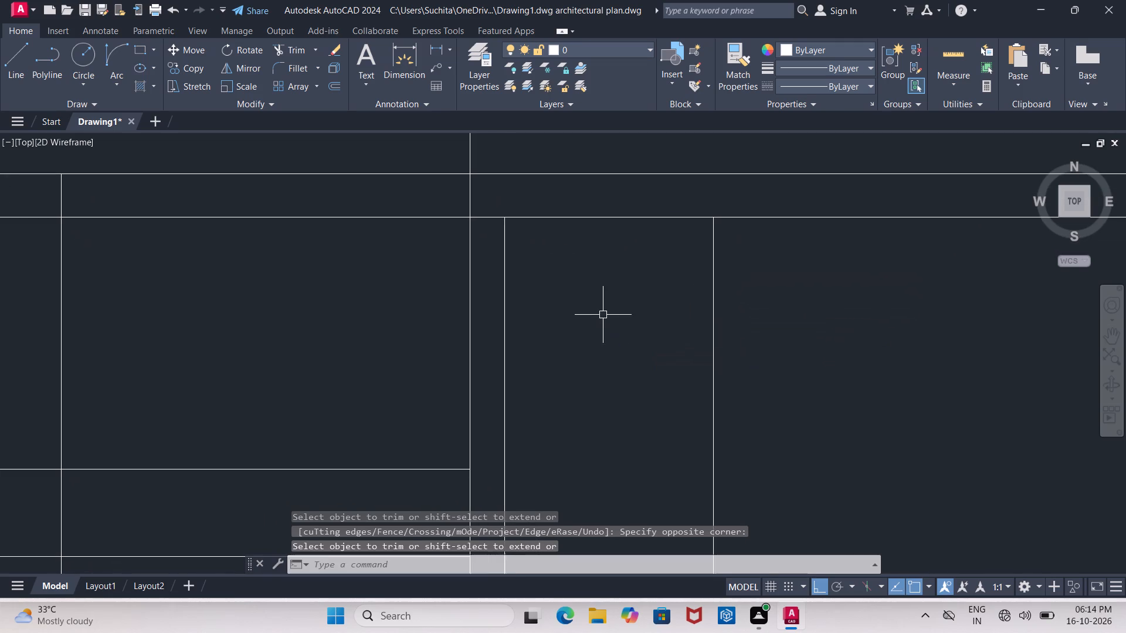
Offset the line south of the northeast room's north wall by 5" southward, repeating from each new line for six copies.
{"action": "key", "text": "o"}
{"action": "key", "text": "Return"}
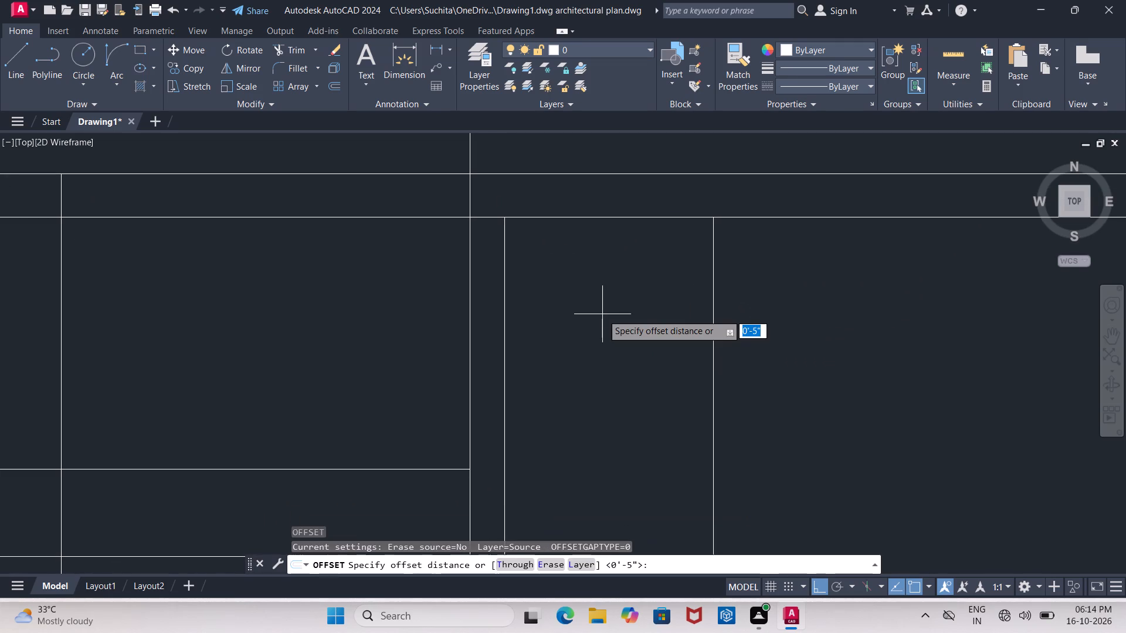
{"action": "type", "text": "5\""}
{"action": "key", "text": "Return"}
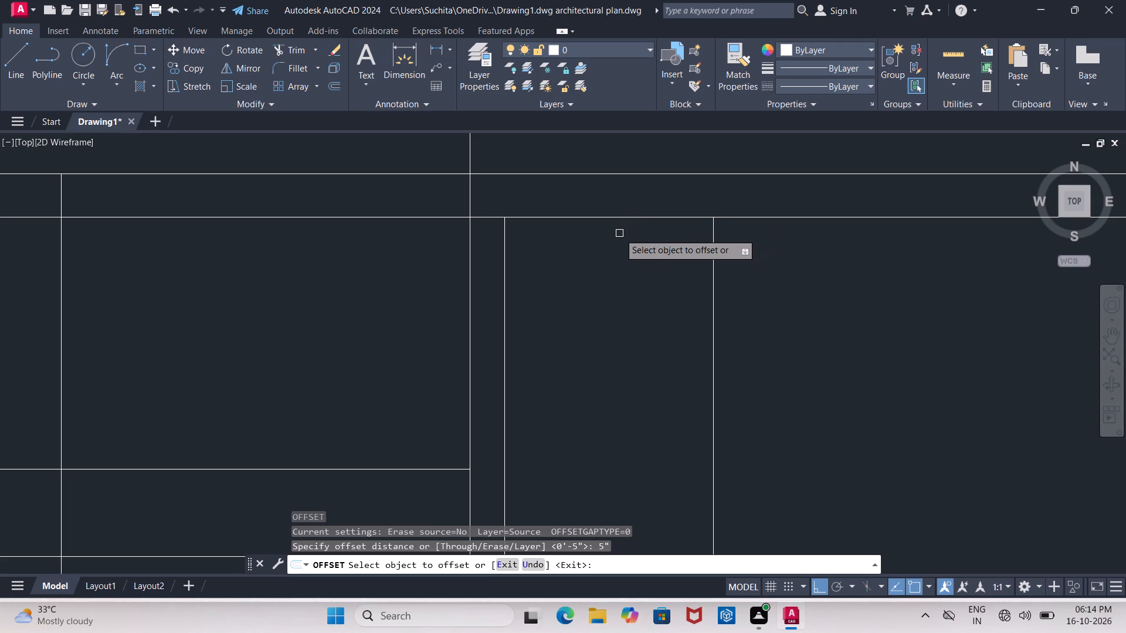
{"action": "scroll", "coordinate": [619, 233], "scroll_direction": "down", "scroll_amount": 4}
{"action": "middle_click_drag", "start_coordinate": [619, 233], "coordinate": [597, 216]}
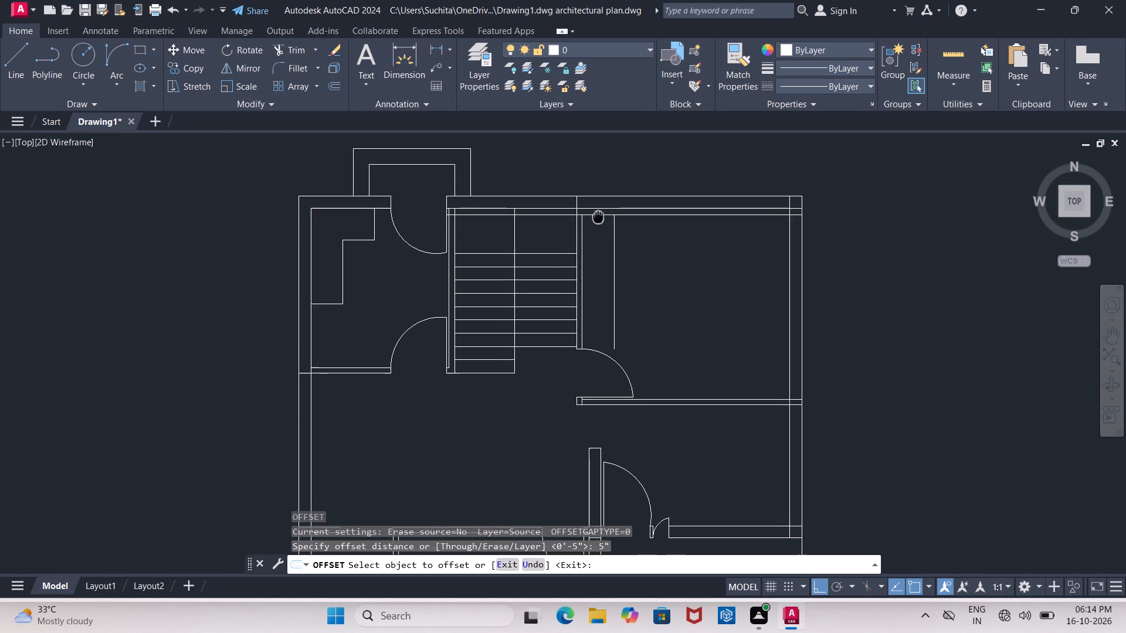
{"action": "middle_click_drag", "start_coordinate": [597, 216], "coordinate": [595, 216]}
{"action": "left_click_drag", "start_coordinate": [595, 212], "coordinate": [596, 219]}
{"action": "left_click", "coordinate": [601, 246]}
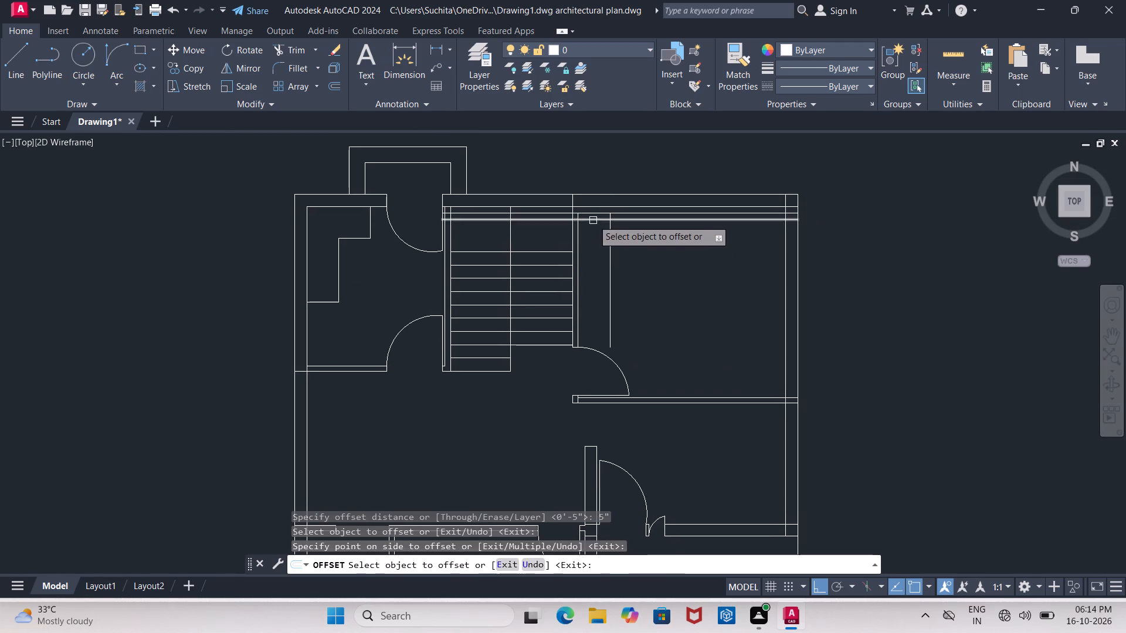
{"action": "left_click_drag", "start_coordinate": [593, 220], "coordinate": [601, 248]}
{"action": "left_click", "coordinate": [606, 271]}
{"action": "left_click", "coordinate": [598, 224]}
{"action": "left_click", "coordinate": [598, 266]}
{"action": "left_click_drag", "start_coordinate": [595, 232], "coordinate": [597, 247]}
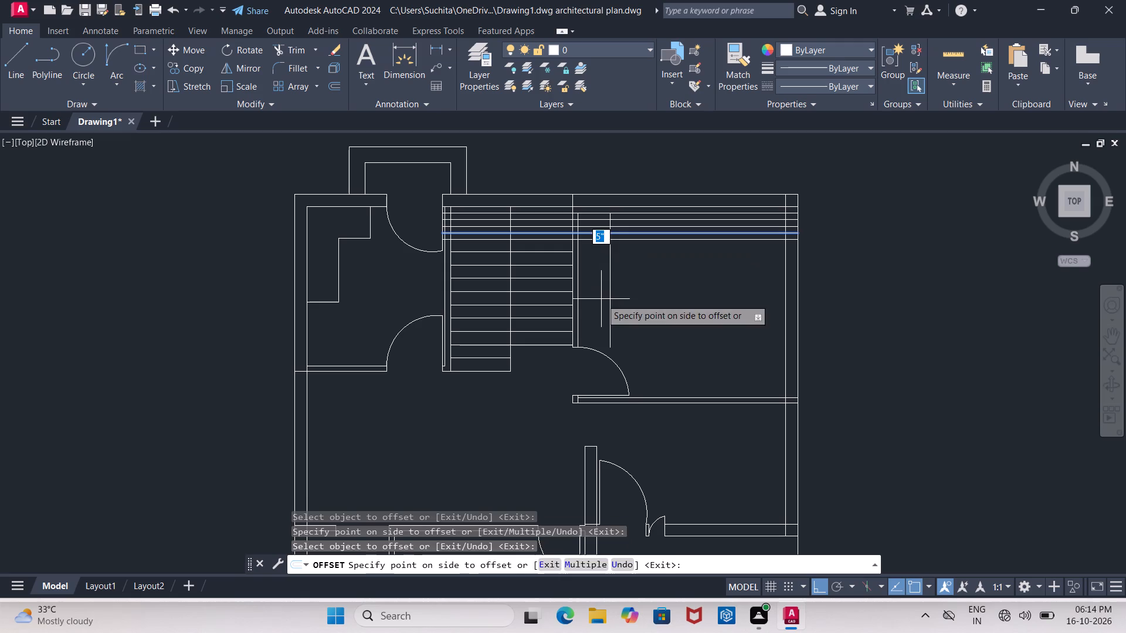
{"action": "left_click", "coordinate": [601, 300]}
{"action": "left_click_drag", "start_coordinate": [596, 238], "coordinate": [598, 271]}
{"action": "left_click", "coordinate": [598, 305]}
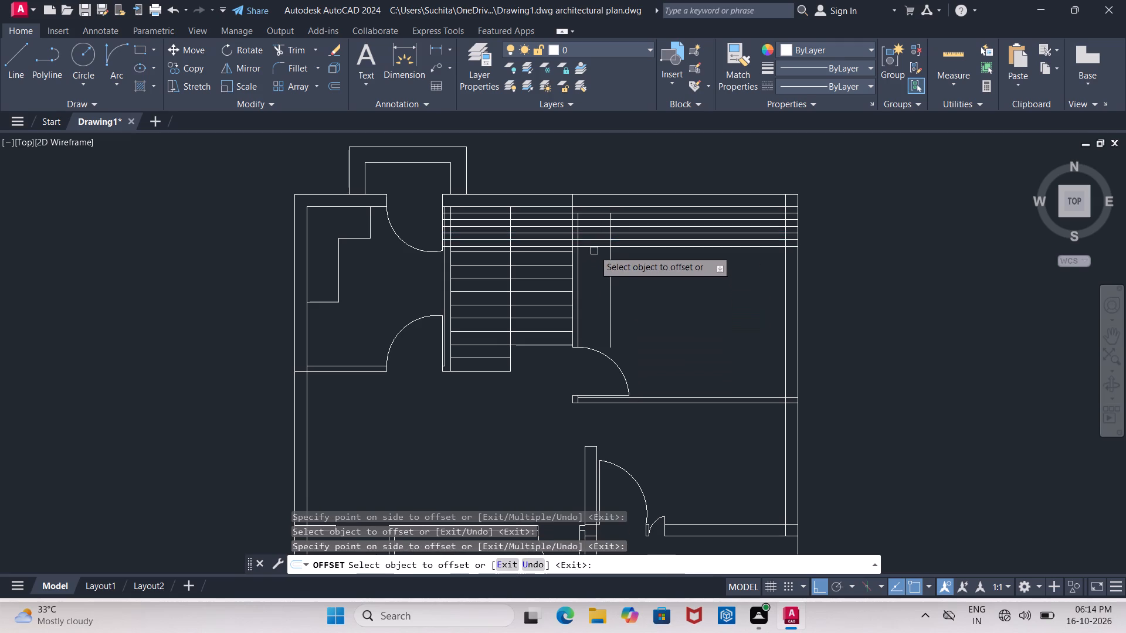
{"action": "left_click_drag", "start_coordinate": [593, 248], "coordinate": [593, 280]}
{"action": "left_click", "coordinate": [595, 315]}
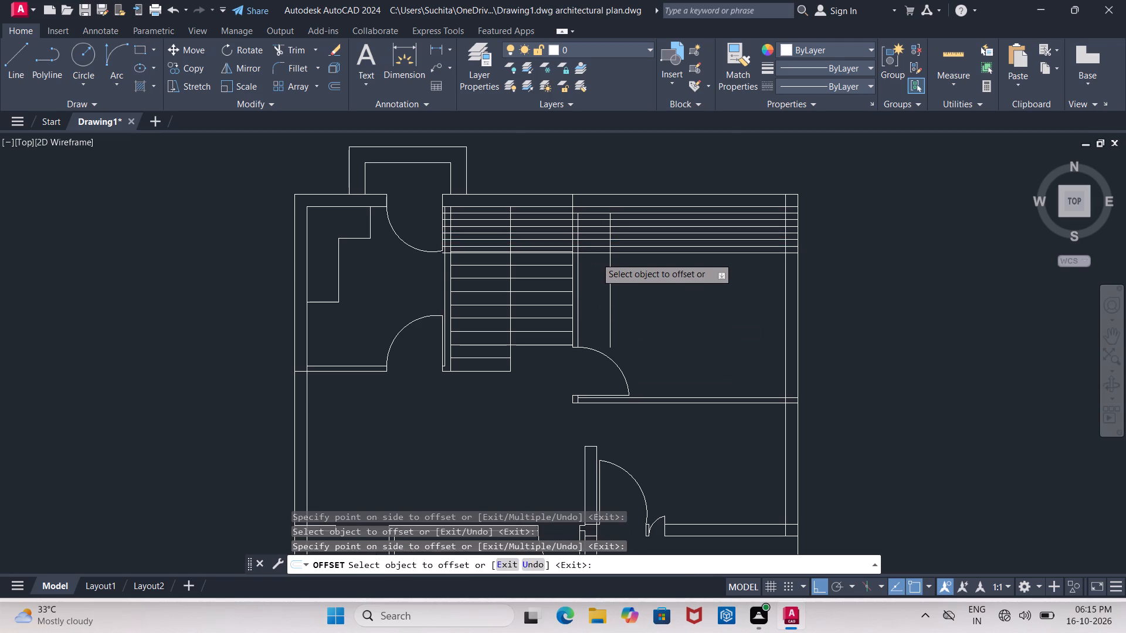
Continue the southward 5" offsets from the lowest line, adding eight more parallel lines.
{"action": "left_click", "coordinate": [596, 257]}
{"action": "left_click_drag", "start_coordinate": [593, 253], "coordinate": [593, 262]}
{"action": "double_click", "coordinate": [601, 326]}
{"action": "left_click", "coordinate": [597, 263]}
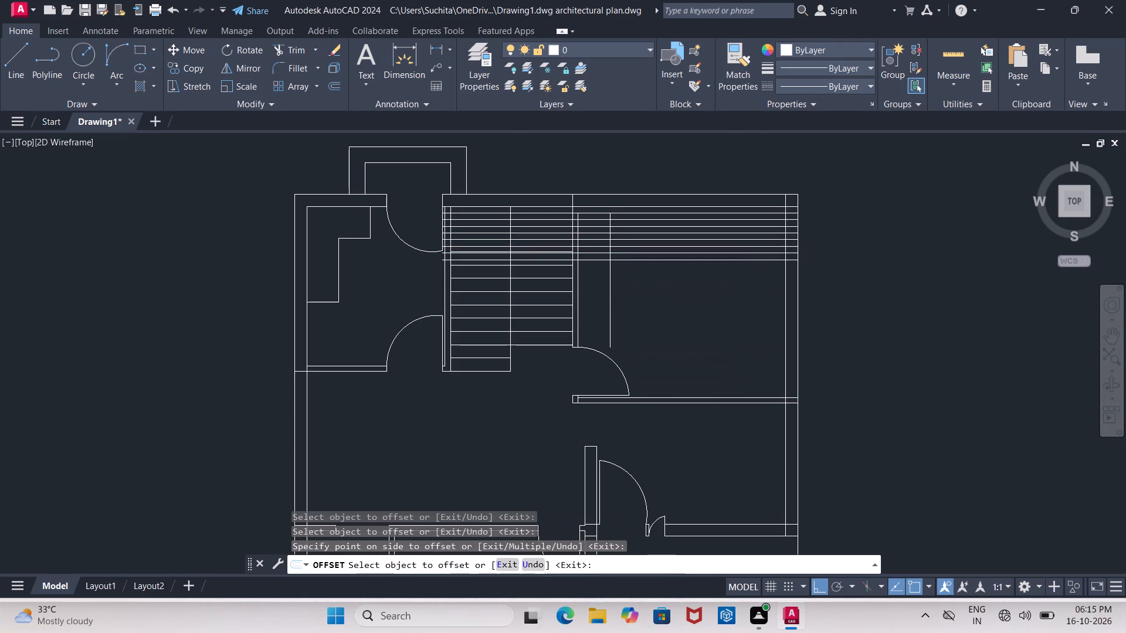
{"action": "left_click", "coordinate": [595, 324]}
{"action": "left_click_drag", "start_coordinate": [591, 267], "coordinate": [592, 273]}
{"action": "left_click", "coordinate": [598, 337]}
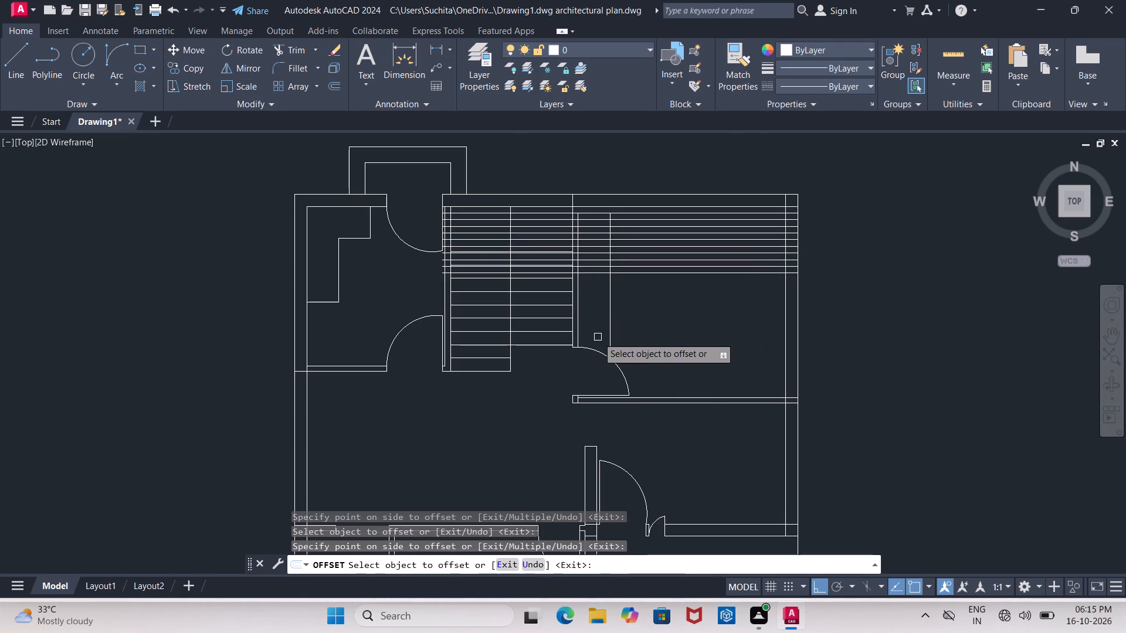
{"action": "left_click", "coordinate": [596, 330]}
{"action": "left_click_drag", "start_coordinate": [596, 275], "coordinate": [601, 305]}
{"action": "left_click", "coordinate": [605, 353]}
{"action": "left_click", "coordinate": [599, 334]}
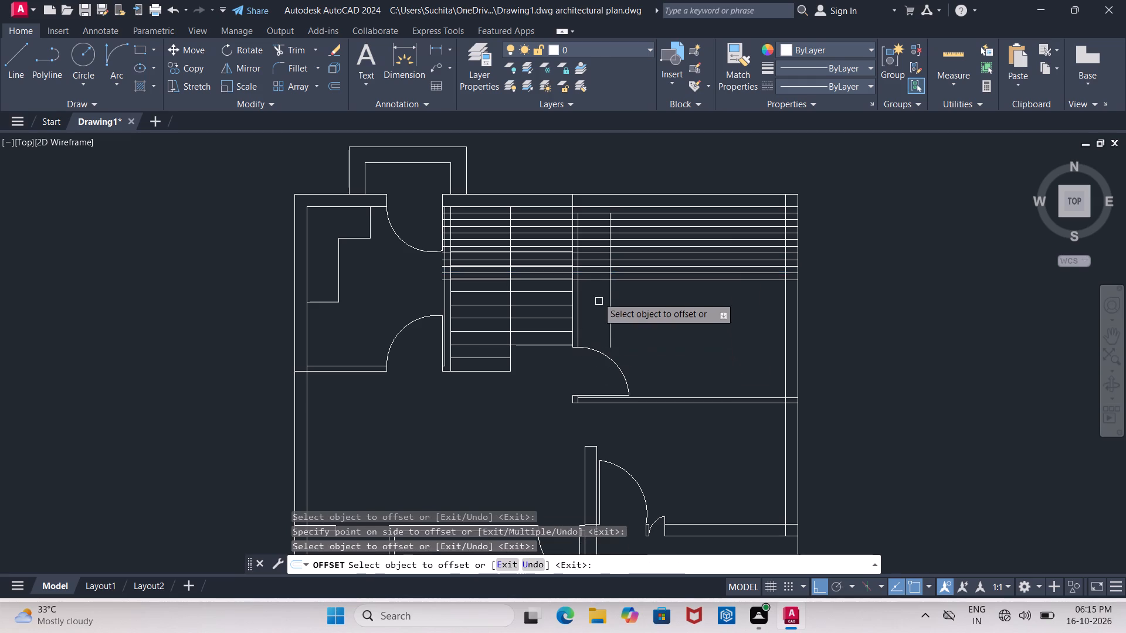
{"action": "left_click", "coordinate": [595, 280]}
{"action": "left_click", "coordinate": [595, 328]}
{"action": "left_click", "coordinate": [596, 289]}
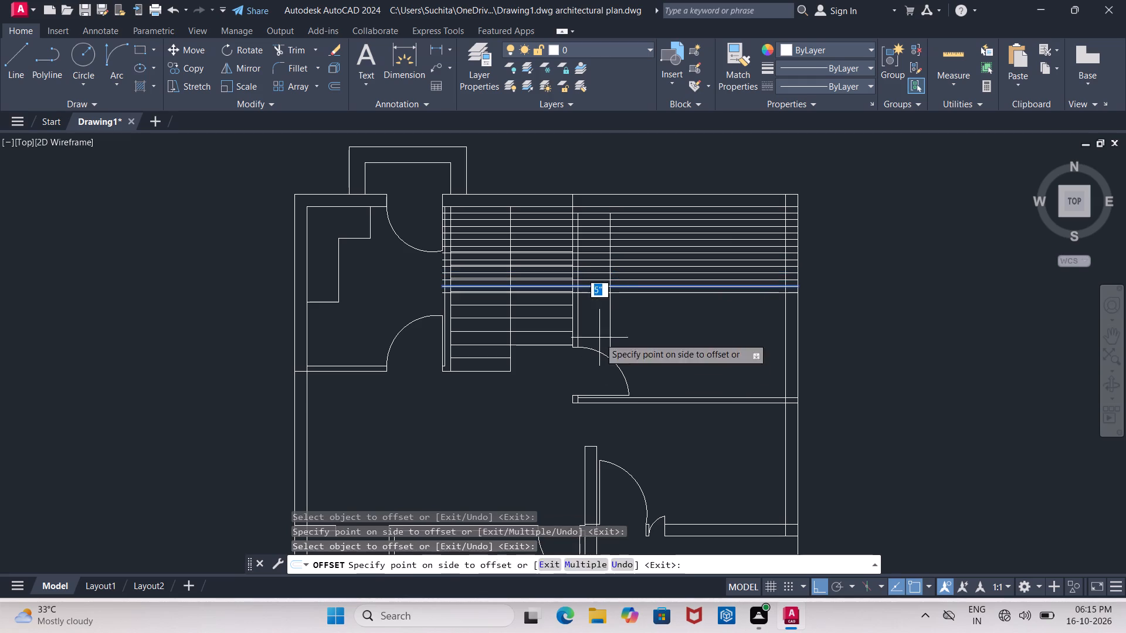
{"action": "left_click", "coordinate": [599, 338]}
{"action": "left_click_drag", "start_coordinate": [595, 295], "coordinate": [596, 305]}
{"action": "left_click", "coordinate": [595, 355]}
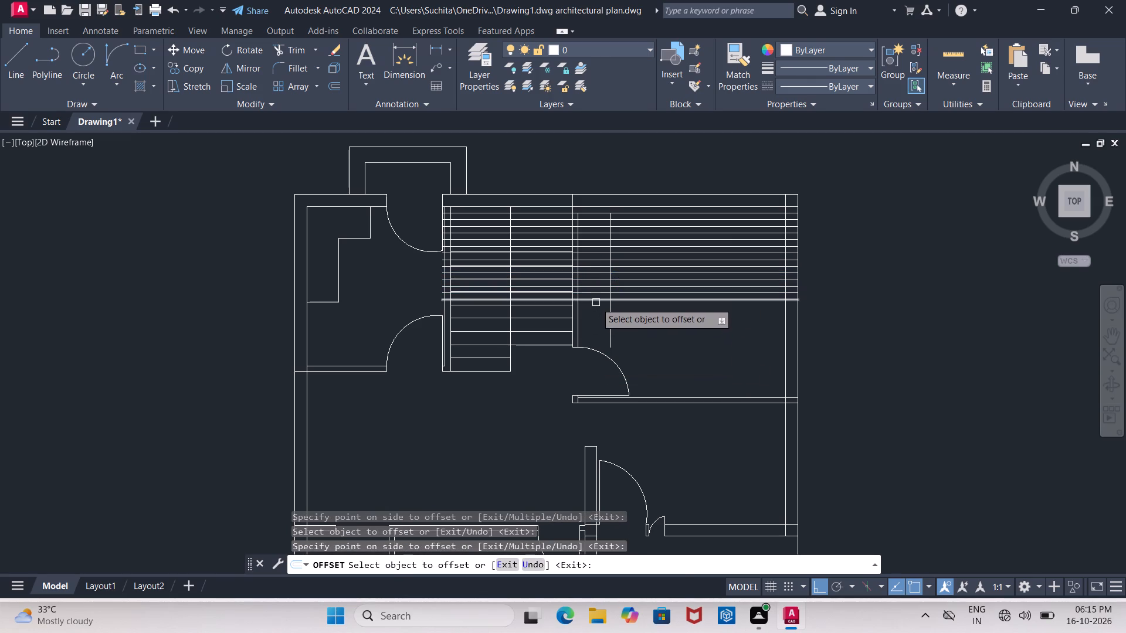
{"action": "left_click", "coordinate": [596, 301]}
{"action": "left_click", "coordinate": [596, 359]}
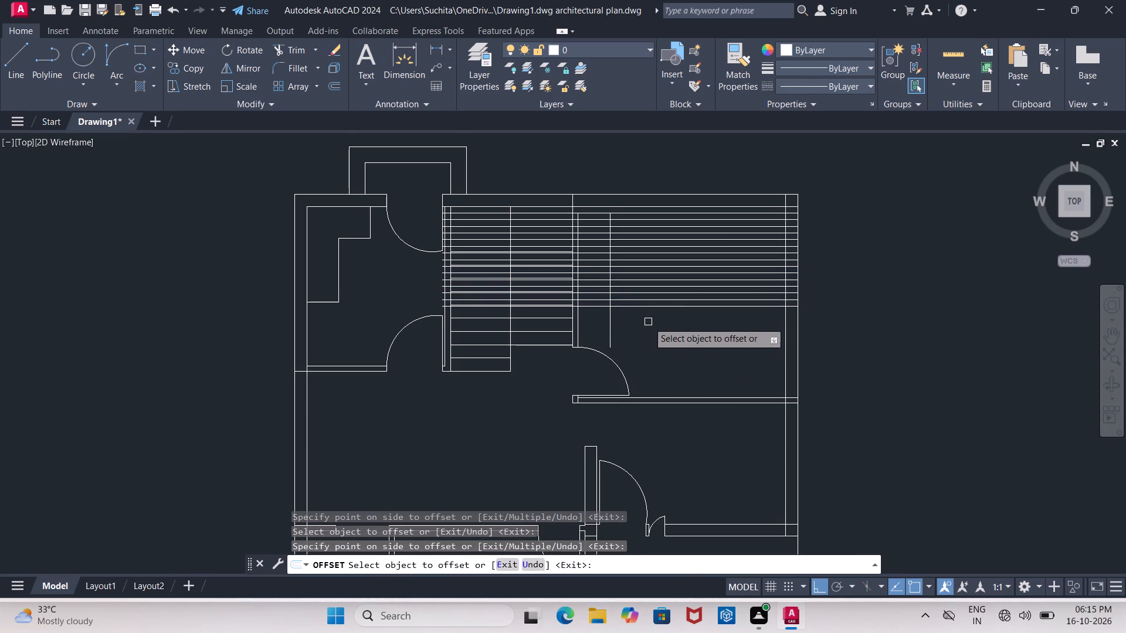
{"action": "middle_click", "coordinate": [648, 326]}
{"action": "key", "text": "Escape"}
{"action": "key", "text": "Escape"}
Trim the offset lines east of the vertical line that stands 2' inside the northeast room.
{"action": "type", "text": "tr"}
{"action": "key", "text": "Return"}
{"action": "key", "text": "Return"}
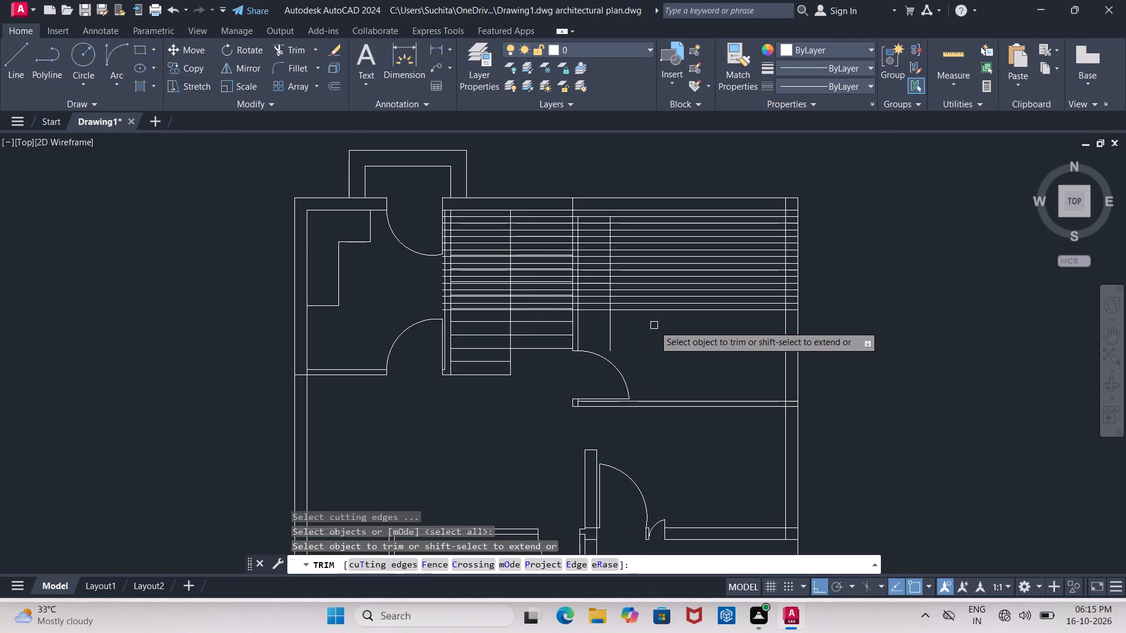
{"action": "scroll", "coordinate": [649, 297], "scroll_direction": "up", "scroll_amount": 1}
{"action": "scroll", "coordinate": [609, 193], "scroll_direction": "up", "scroll_amount": 2}
{"action": "scroll", "coordinate": [609, 193], "scroll_direction": "down", "scroll_amount": 2}
{"action": "middle_click_drag", "start_coordinate": [609, 198], "coordinate": [589, 242]}
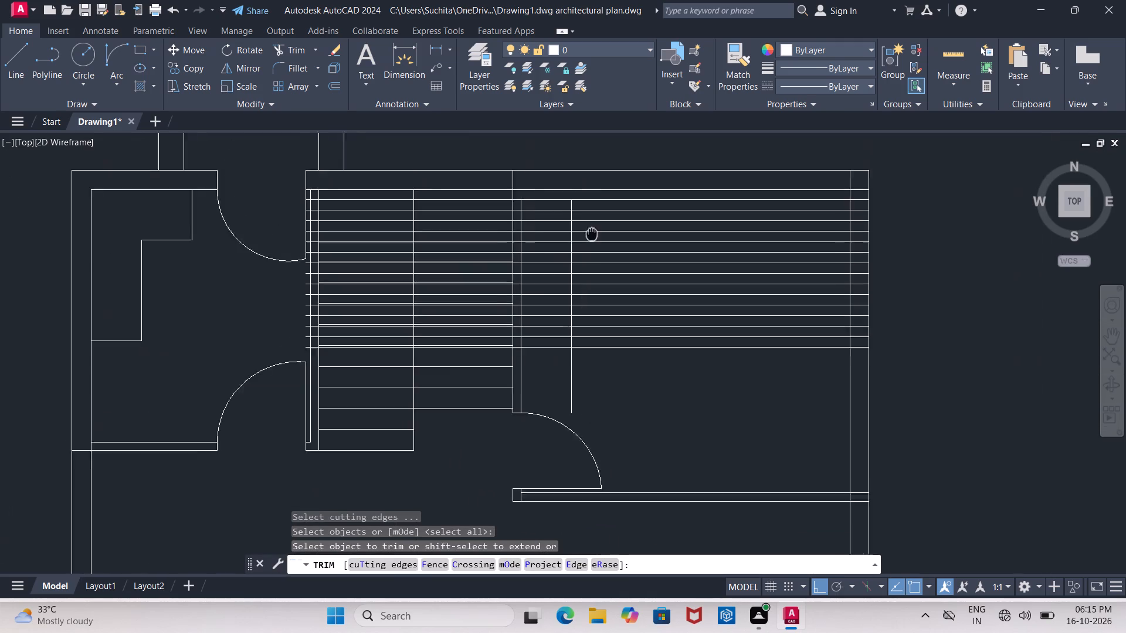
{"action": "middle_click_drag", "start_coordinate": [589, 242], "coordinate": [586, 249]}
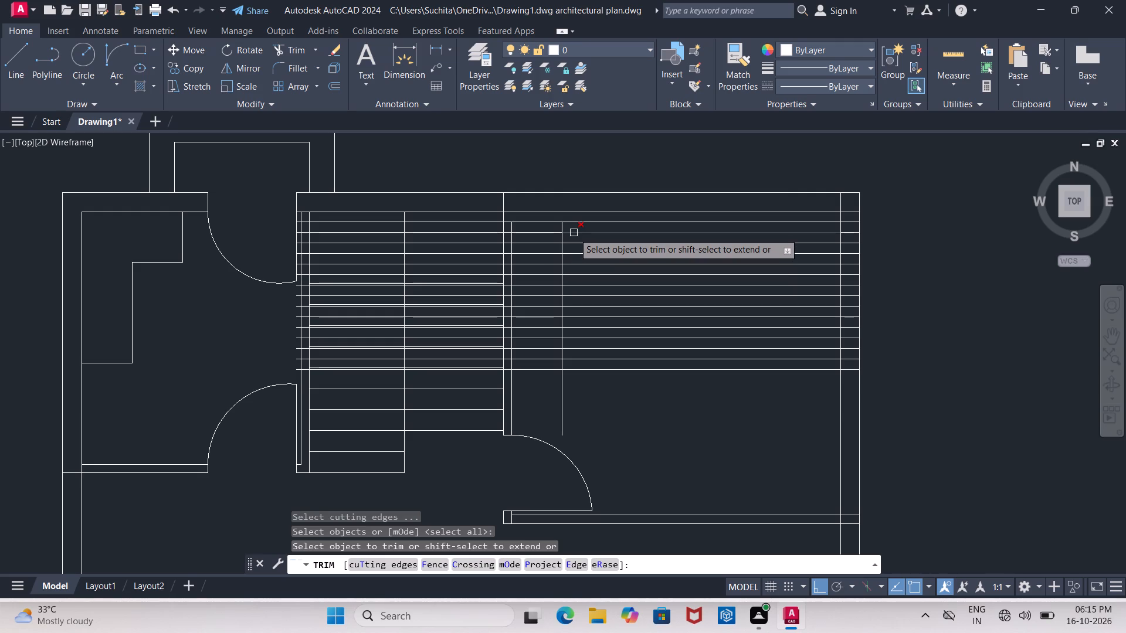
{"action": "scroll", "coordinate": [574, 233], "scroll_direction": "up", "scroll_amount": 2}
{"action": "left_click", "coordinate": [590, 194]}
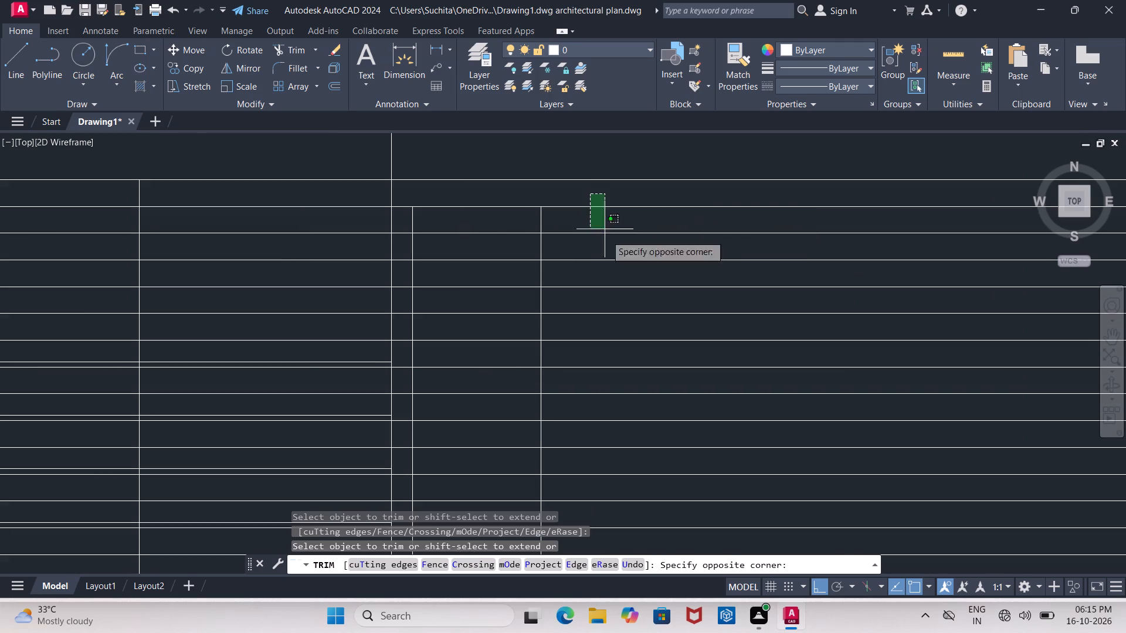
{"action": "middle_click_drag", "start_coordinate": [707, 426], "coordinate": [698, 274]}
{"action": "left_click", "coordinate": [723, 446]}
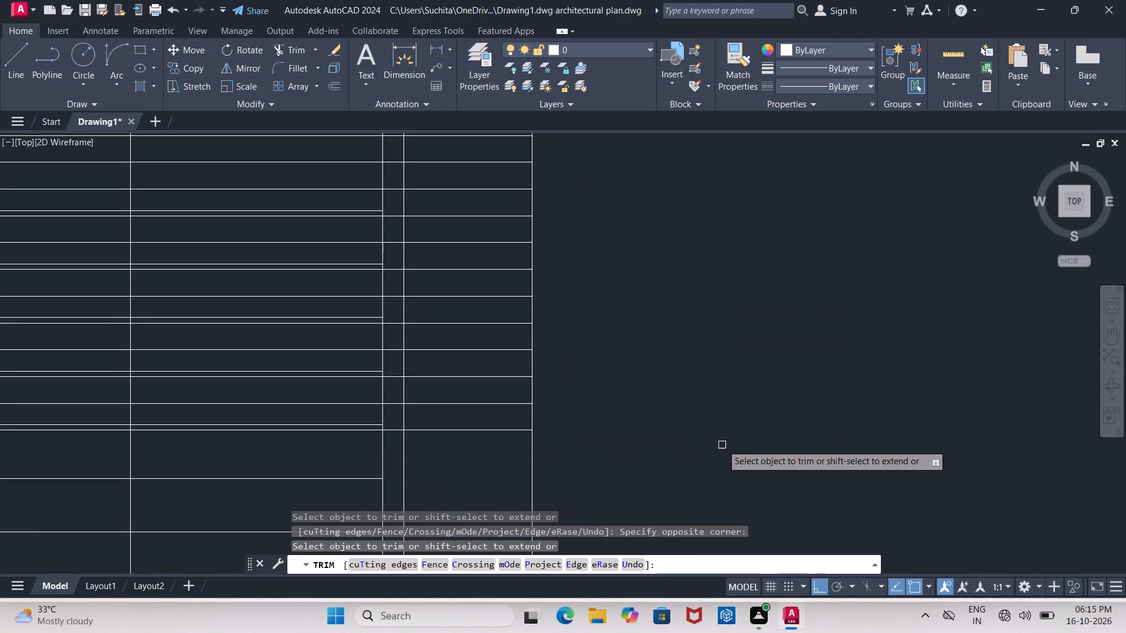
Trim the offset line segments crossing the thickness of the wall between the staircase and the northeast room.
{"action": "middle_click_drag", "start_coordinate": [702, 424], "coordinate": [742, 492]}
{"action": "scroll", "coordinate": [742, 492], "scroll_direction": "down", "scroll_amount": 1}
{"action": "middle_click_drag", "start_coordinate": [746, 458], "coordinate": [752, 383]}
{"action": "scroll", "coordinate": [549, 181], "scroll_direction": "up", "scroll_amount": 1}
{"action": "left_click_drag", "start_coordinate": [557, 175], "coordinate": [557, 182]}
{"action": "middle_click_drag", "start_coordinate": [558, 451], "coordinate": [562, 263]}
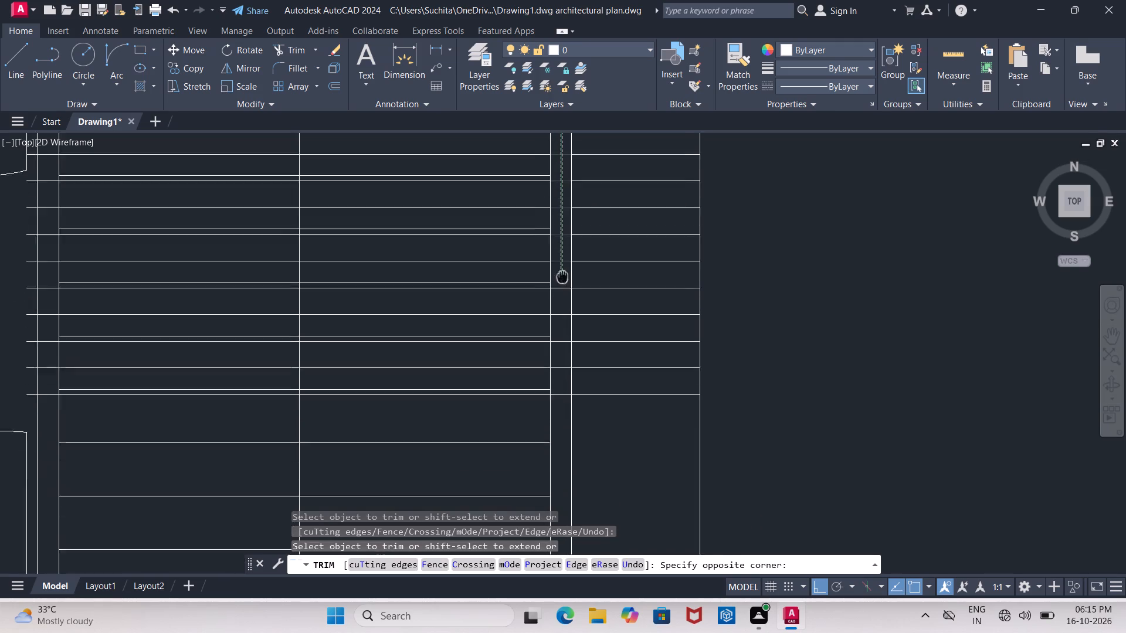
{"action": "middle_click_drag", "start_coordinate": [562, 263], "coordinate": [564, 181]}
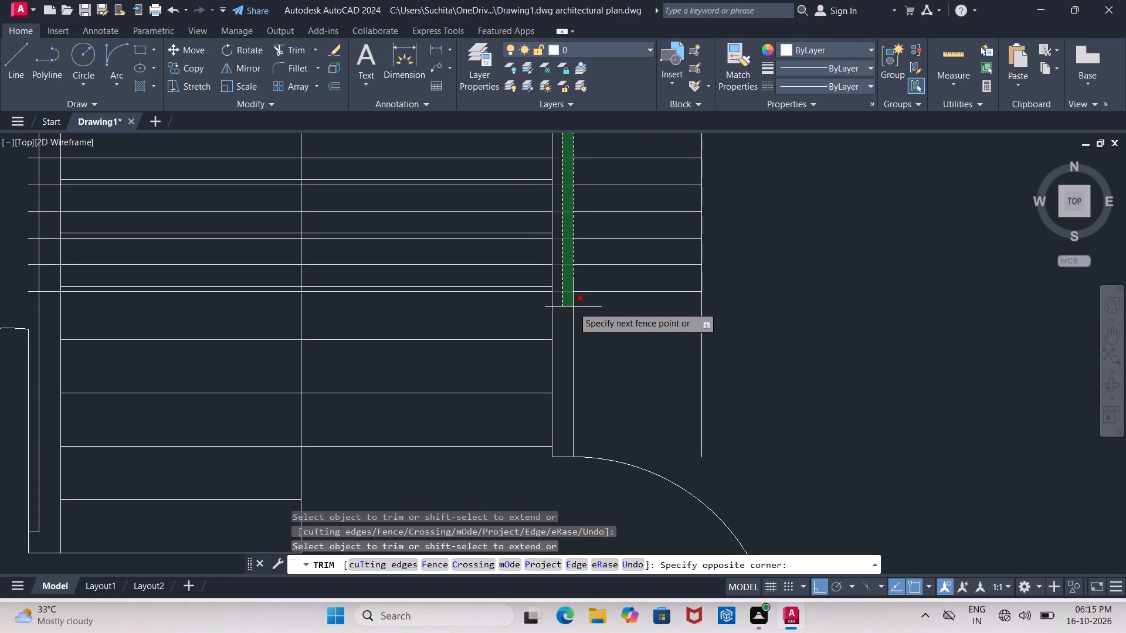
{"action": "left_click", "coordinate": [558, 314]}
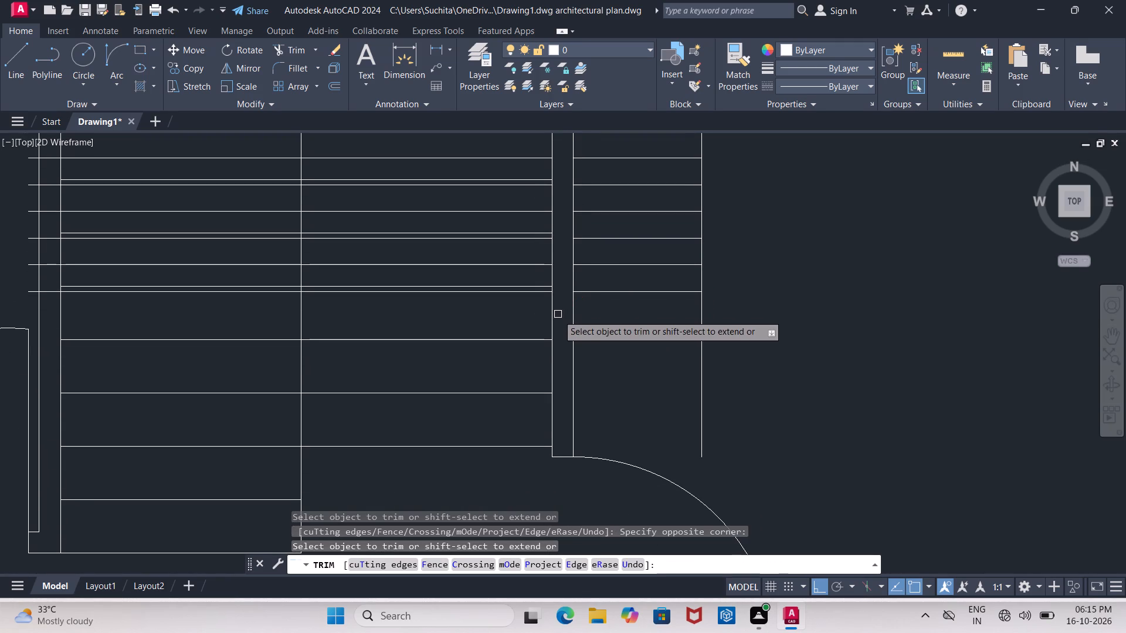
{"action": "scroll", "coordinate": [563, 319], "scroll_direction": "down", "scroll_amount": 2}
{"action": "middle_click_drag", "start_coordinate": [563, 323], "coordinate": [563, 386]}
{"action": "key", "text": "Escape"}
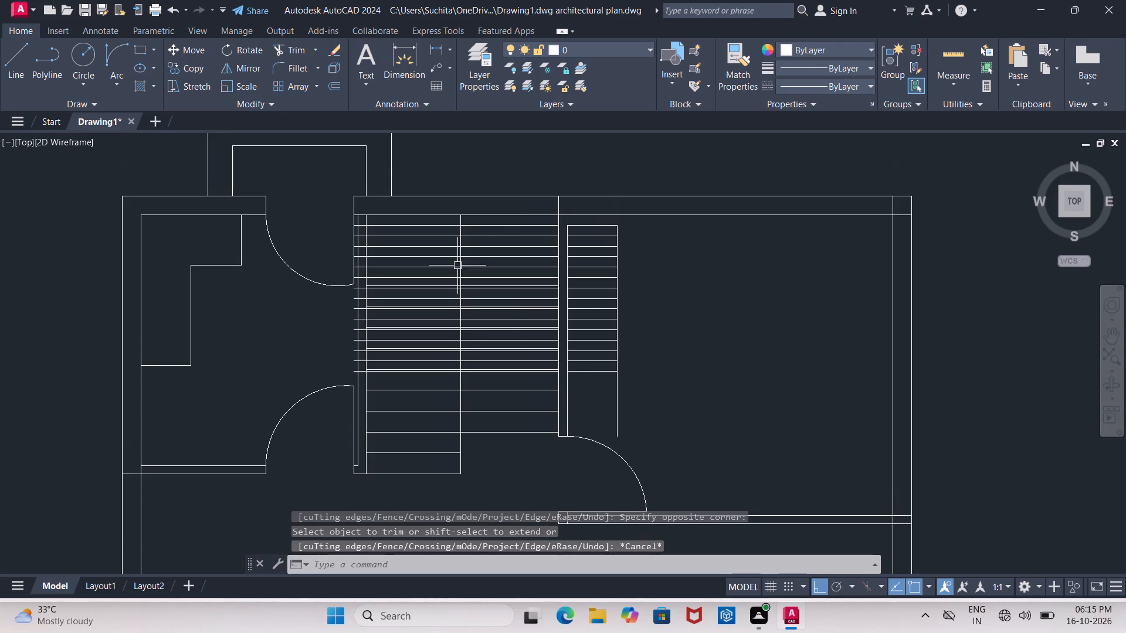
Erase all the leftover 5"-spaced offset line segments crossing the staircase west of the northeast room, keeping the stair treads.
{"action": "scroll", "coordinate": [517, 227], "scroll_direction": "up", "scroll_amount": 3}
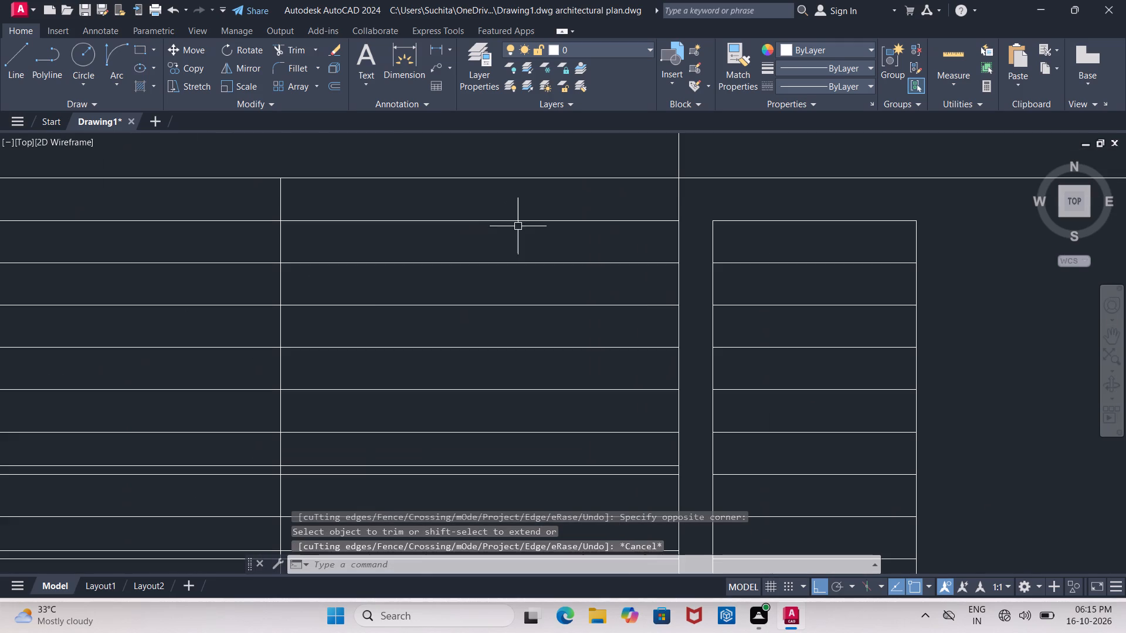
{"action": "scroll", "coordinate": [521, 225], "scroll_direction": "down", "scroll_amount": 2}
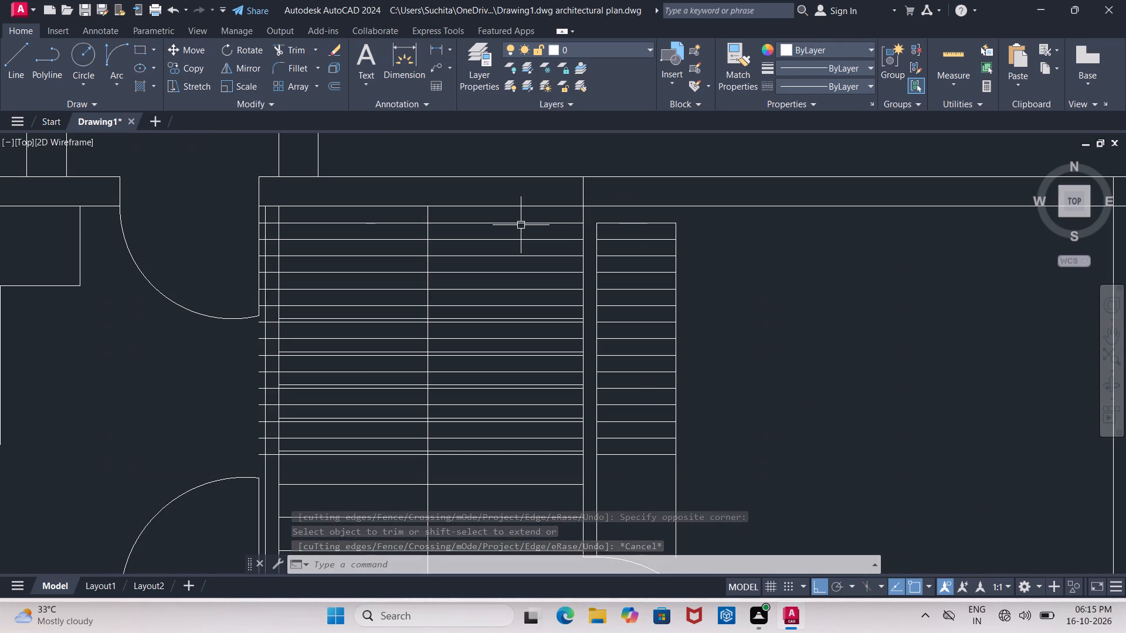
{"action": "scroll", "coordinate": [249, 224], "scroll_direction": "up", "scroll_amount": 3}
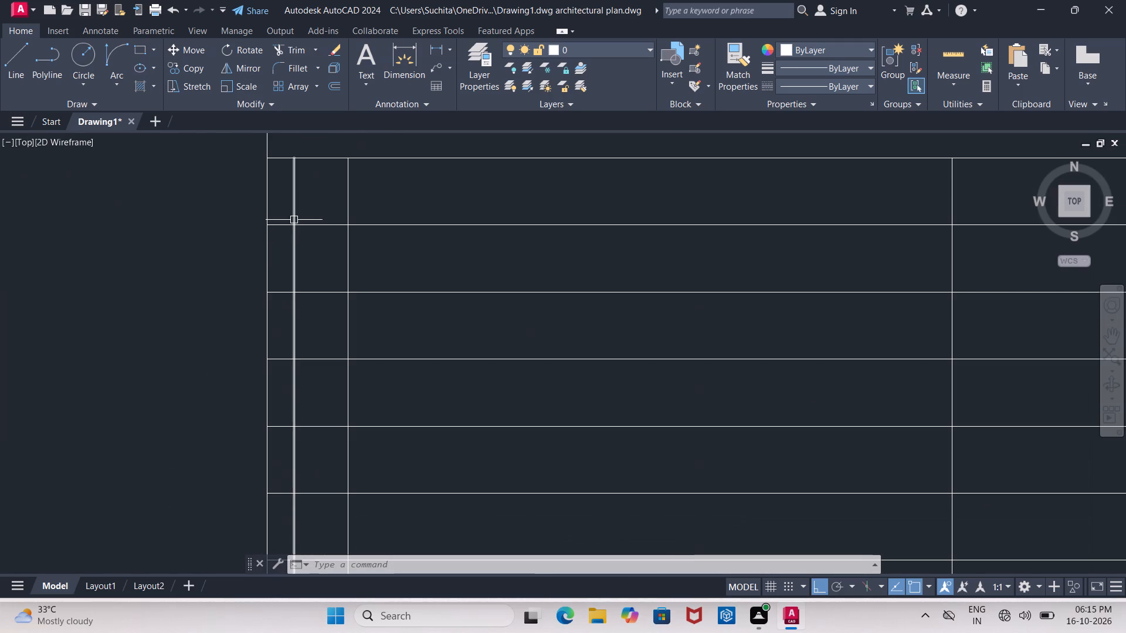
{"action": "left_click", "coordinate": [281, 227]}
{"action": "left_click", "coordinate": [278, 294]}
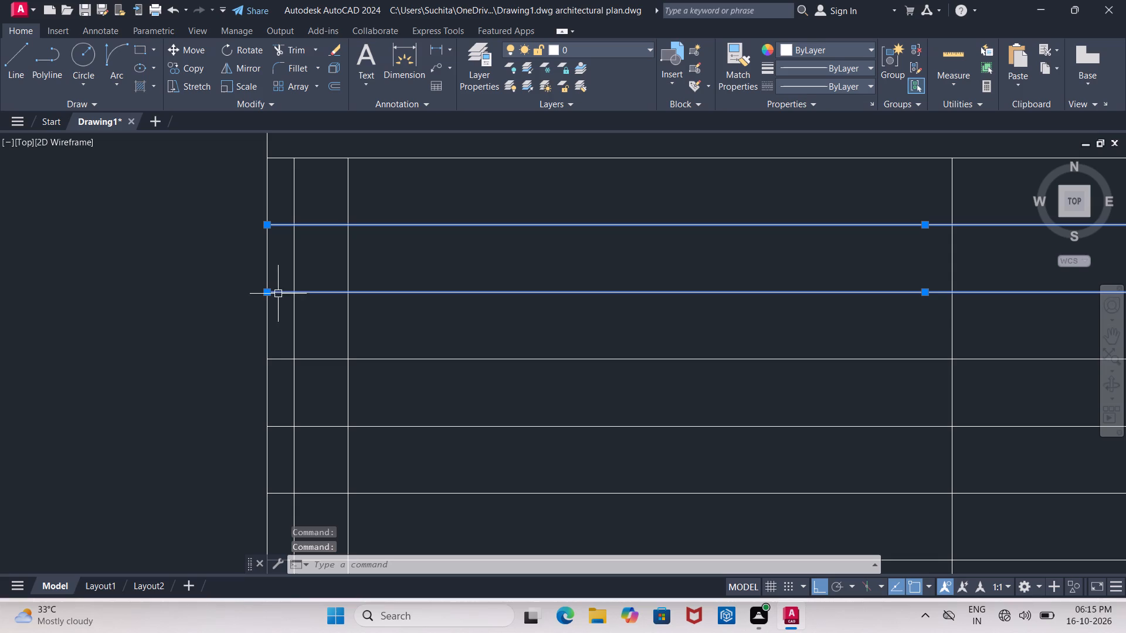
{"action": "left_click", "coordinate": [278, 360]}
{"action": "middle_click_drag", "start_coordinate": [285, 339], "coordinate": [302, 199]}
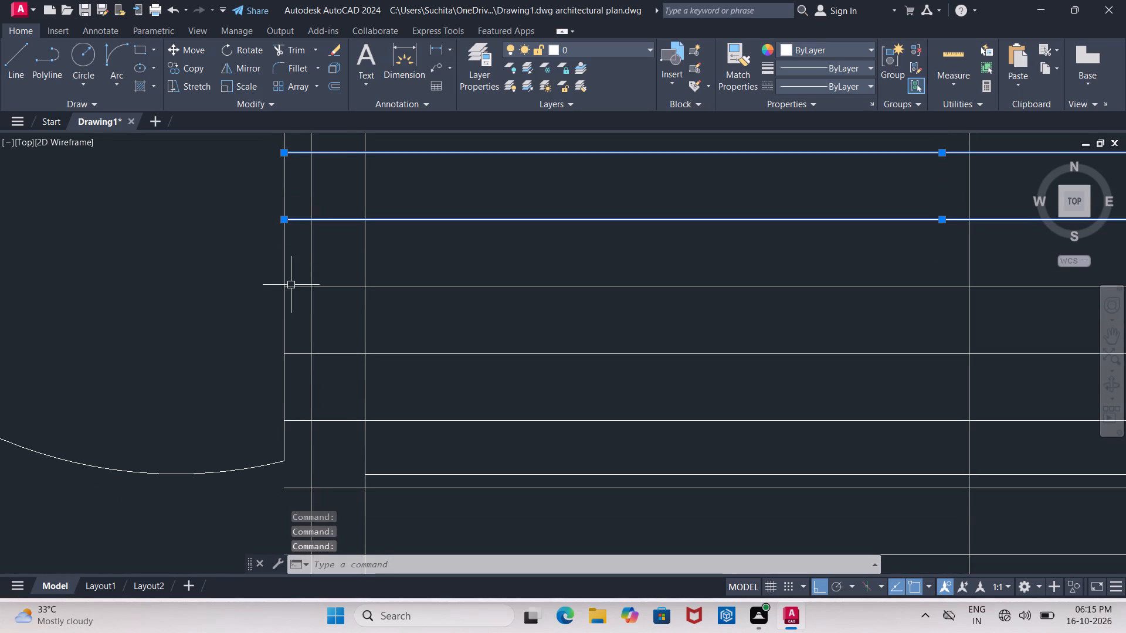
{"action": "left_click", "coordinate": [291, 285]}
{"action": "left_click", "coordinate": [293, 353]}
{"action": "left_click", "coordinate": [292, 418]}
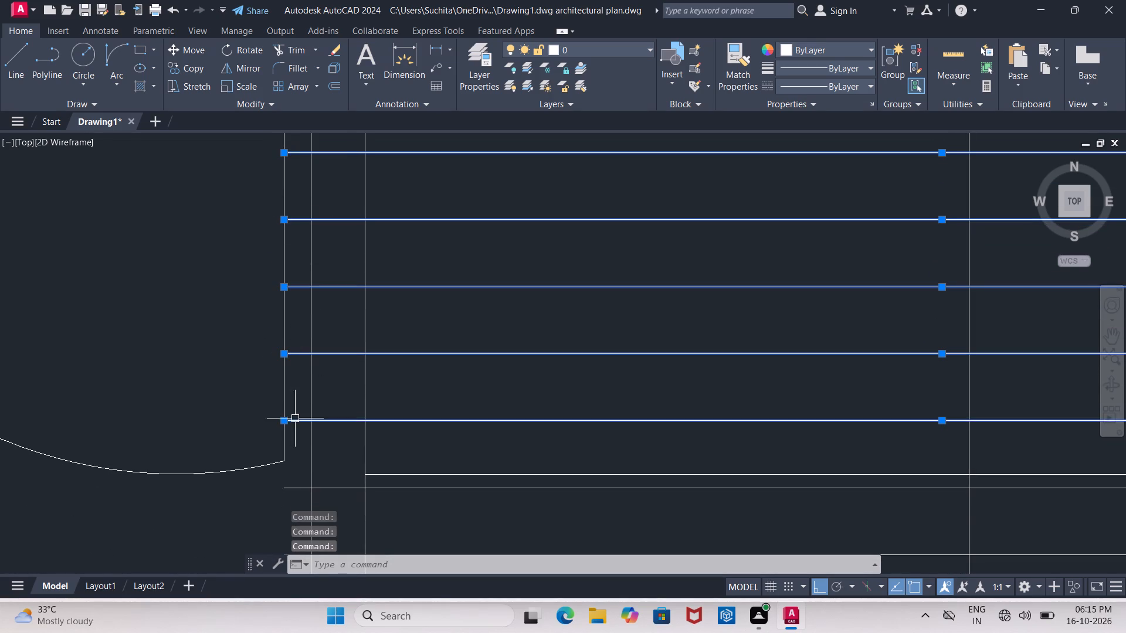
{"action": "middle_click_drag", "start_coordinate": [299, 399], "coordinate": [327, 195]}
{"action": "left_click", "coordinate": [318, 282]}
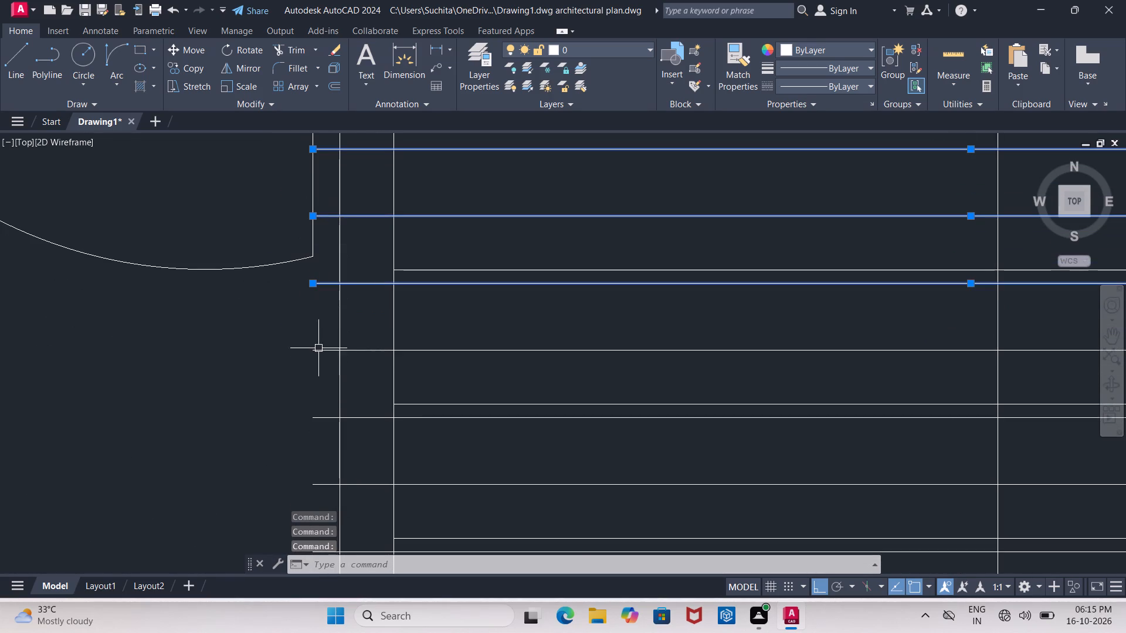
{"action": "left_click", "coordinate": [318, 346]}
{"action": "left_click", "coordinate": [316, 355]}
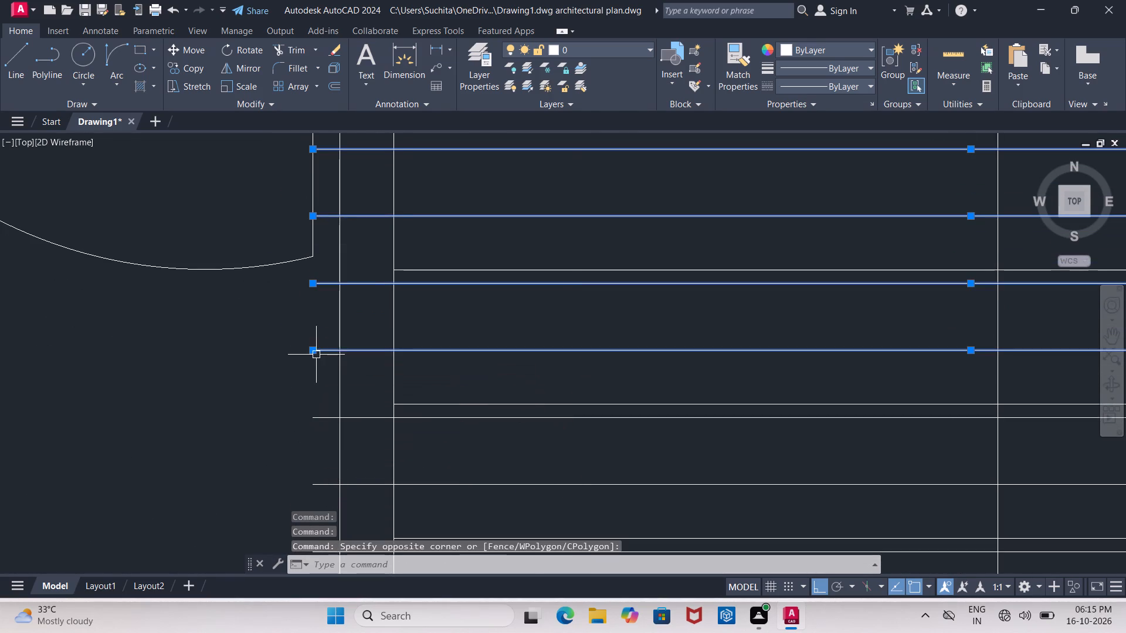
{"action": "left_click", "coordinate": [321, 415]}
{"action": "scroll", "coordinate": [320, 427], "scroll_direction": "down", "scroll_amount": 2}
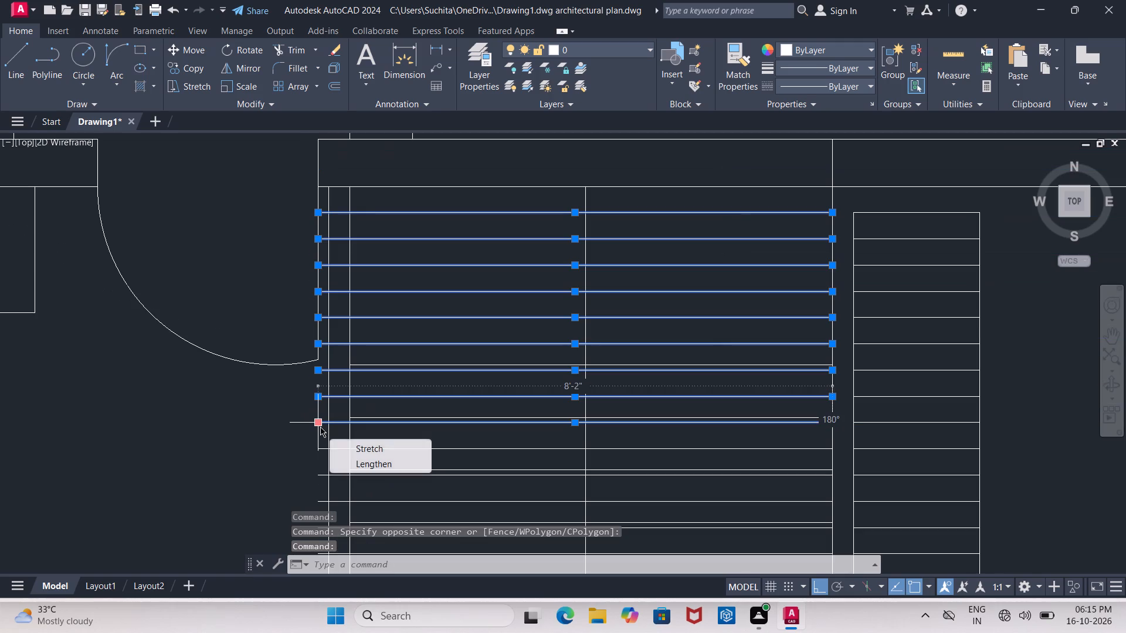
{"action": "middle_click_drag", "start_coordinate": [320, 427], "coordinate": [317, 389]}
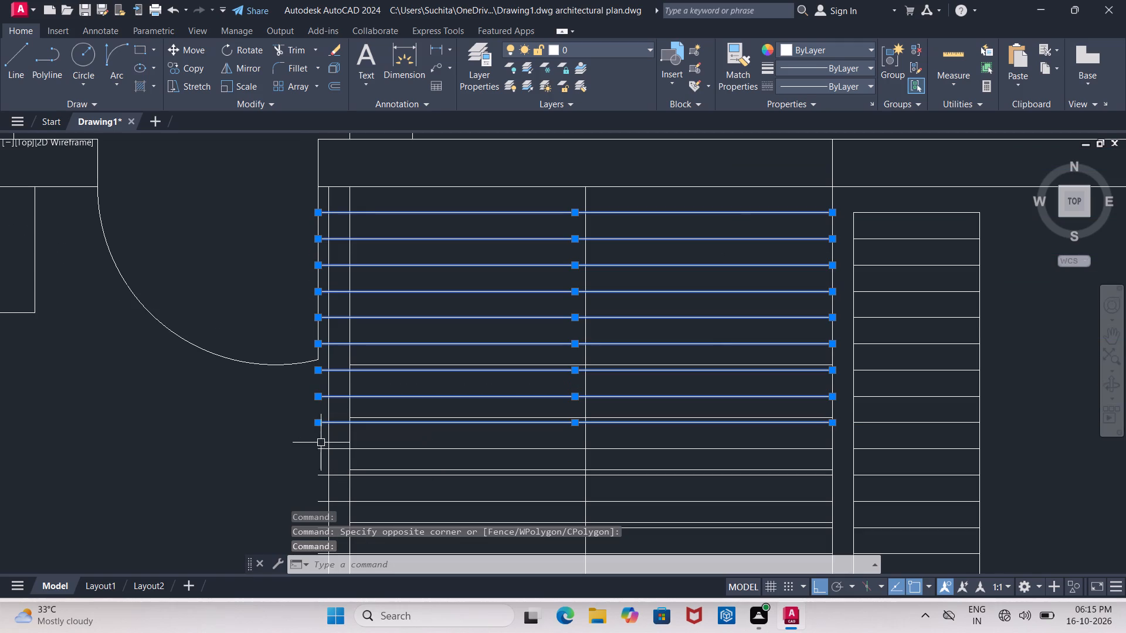
{"action": "left_click", "coordinate": [321, 446]}
{"action": "middle_click_drag", "start_coordinate": [323, 440], "coordinate": [325, 314]}
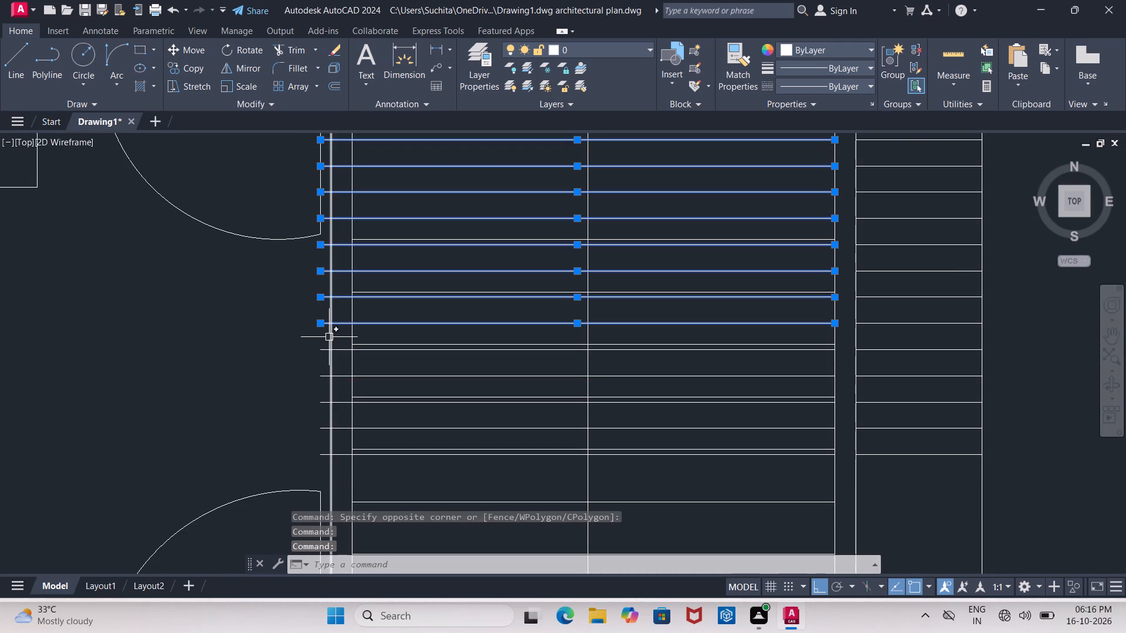
{"action": "left_click", "coordinate": [325, 352]}
{"action": "left_click", "coordinate": [322, 375]}
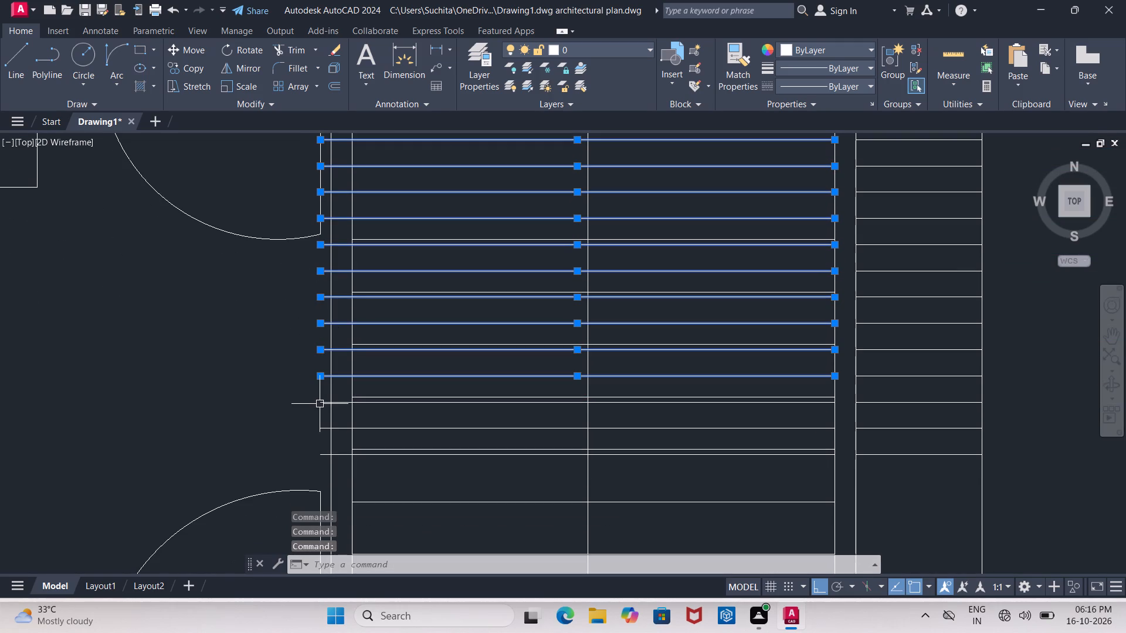
{"action": "left_click", "coordinate": [320, 402]}
{"action": "left_click", "coordinate": [324, 429]}
{"action": "left_click", "coordinate": [323, 454]}
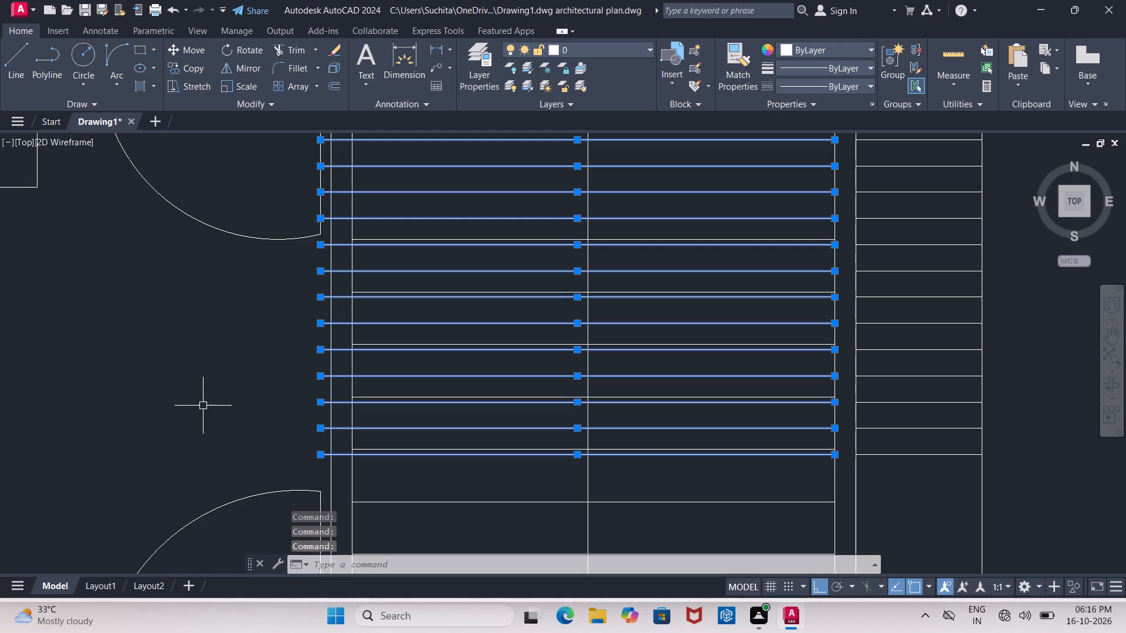
{"action": "key", "text": "Delete"}
{"action": "scroll", "coordinate": [202, 397], "scroll_direction": "down", "scroll_amount": 3}
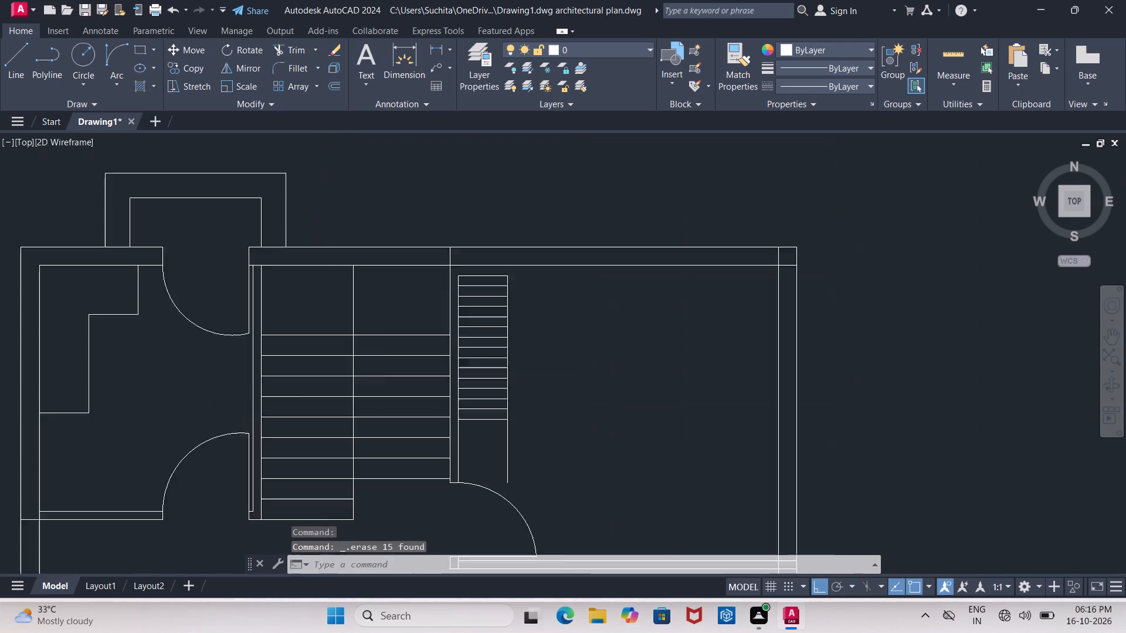
Offset the lowest of the 5"-spaced lines in the northeast room by 1' southward.
{"action": "scroll", "coordinate": [372, 419], "scroll_direction": "up", "scroll_amount": 1}
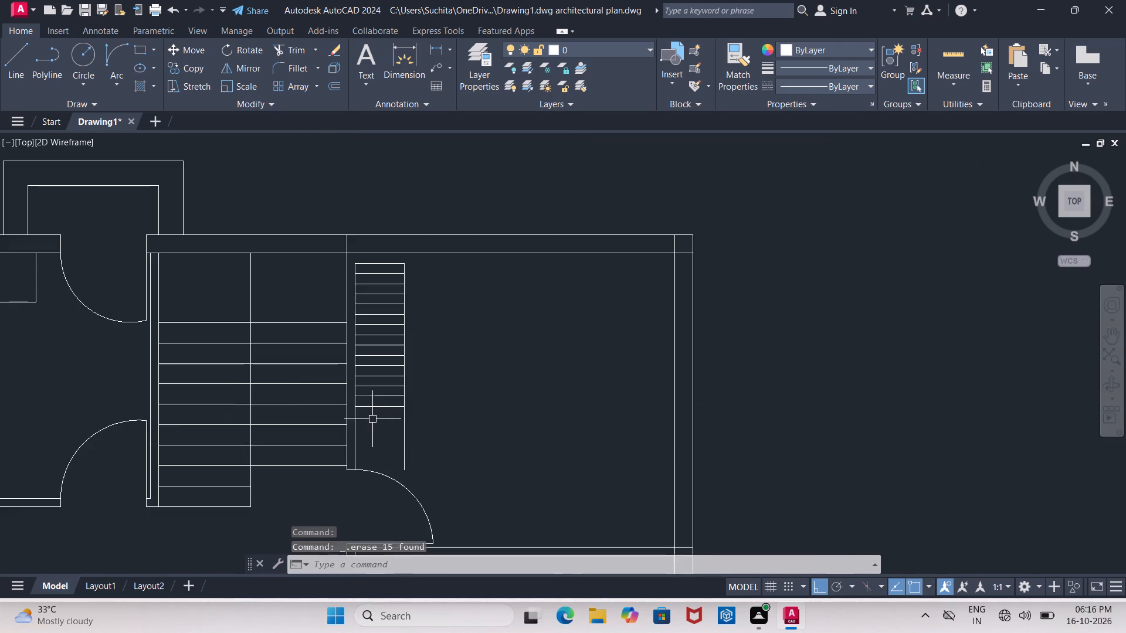
{"action": "scroll", "coordinate": [372, 419], "scroll_direction": "up", "scroll_amount": 2}
{"action": "middle_click_drag", "start_coordinate": [374, 419], "coordinate": [351, 304]}
{"action": "key", "text": "Escape"}
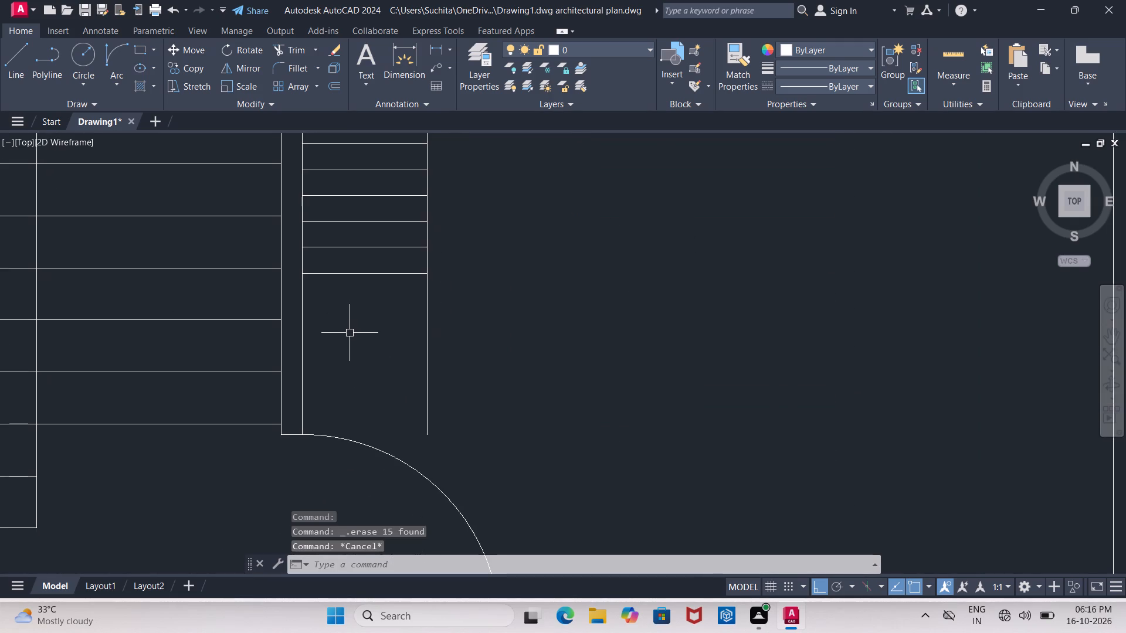
{"action": "key", "text": "o"}
{"action": "key", "text": "Return"}
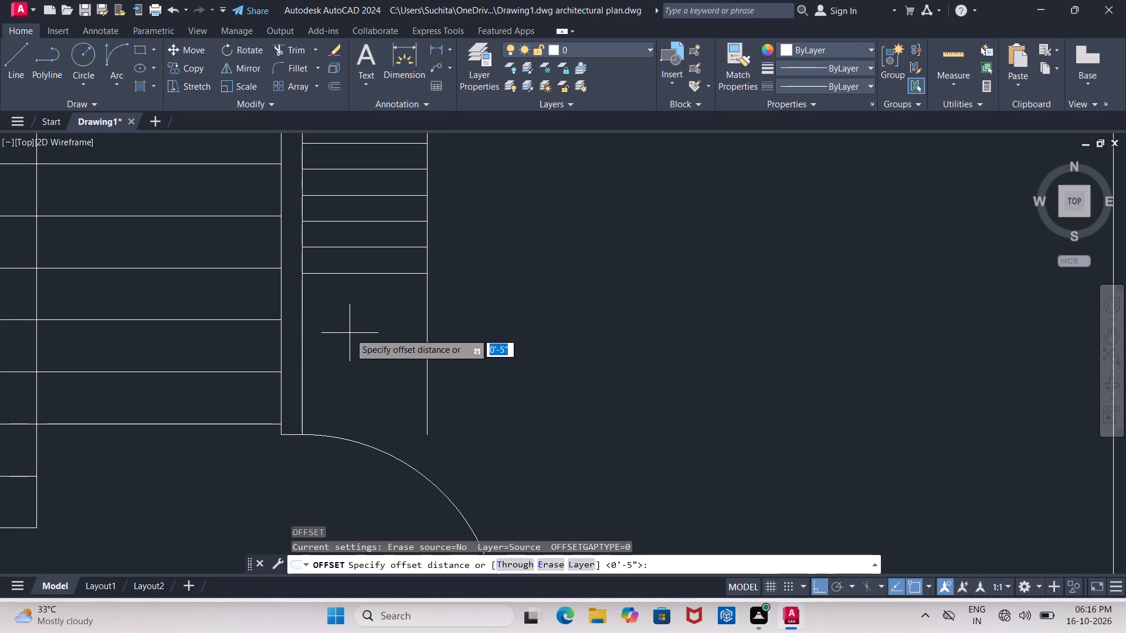
{"action": "type", "text": "1'"}
{"action": "key", "text": "Return"}
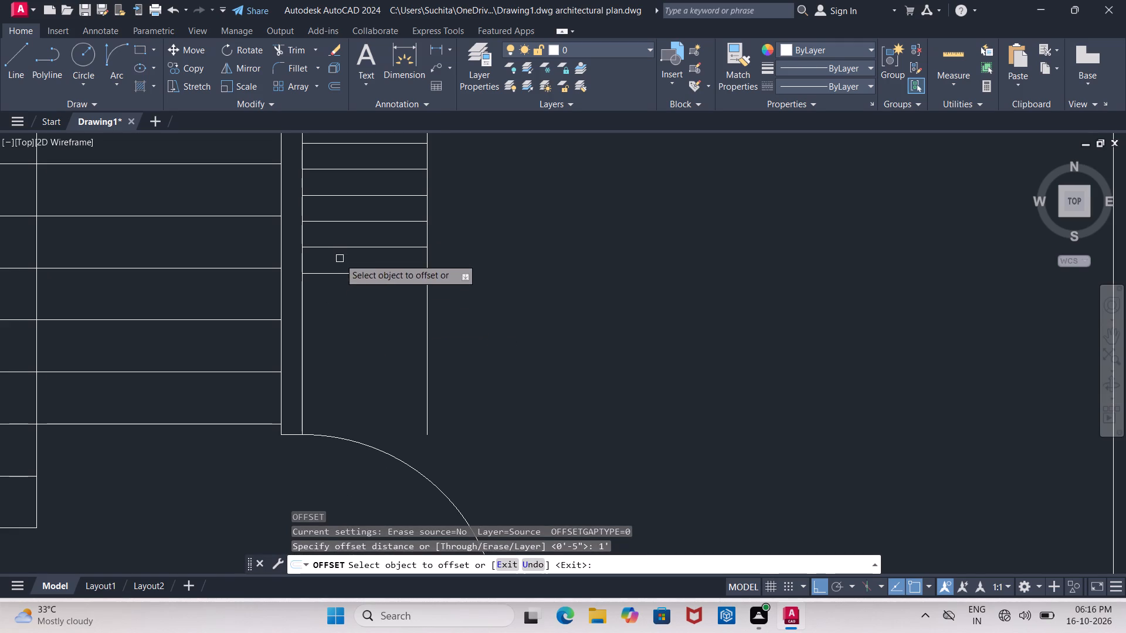
{"action": "left_click_drag", "start_coordinate": [343, 274], "coordinate": [343, 281]}
{"action": "left_click", "coordinate": [345, 321]}
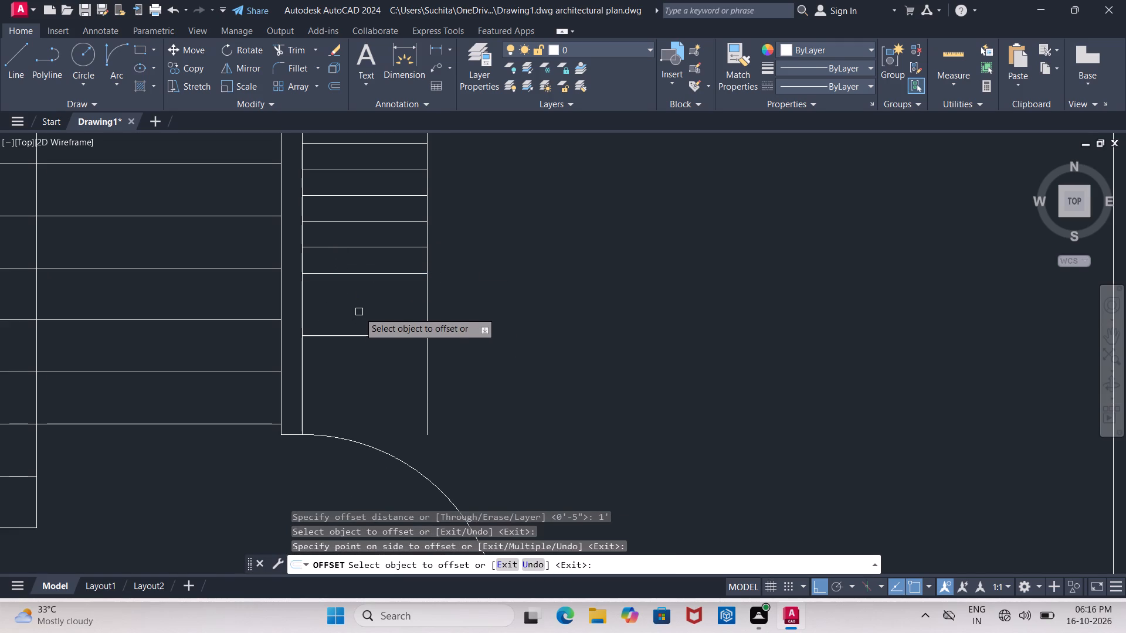
{"action": "key", "text": "Escape"}
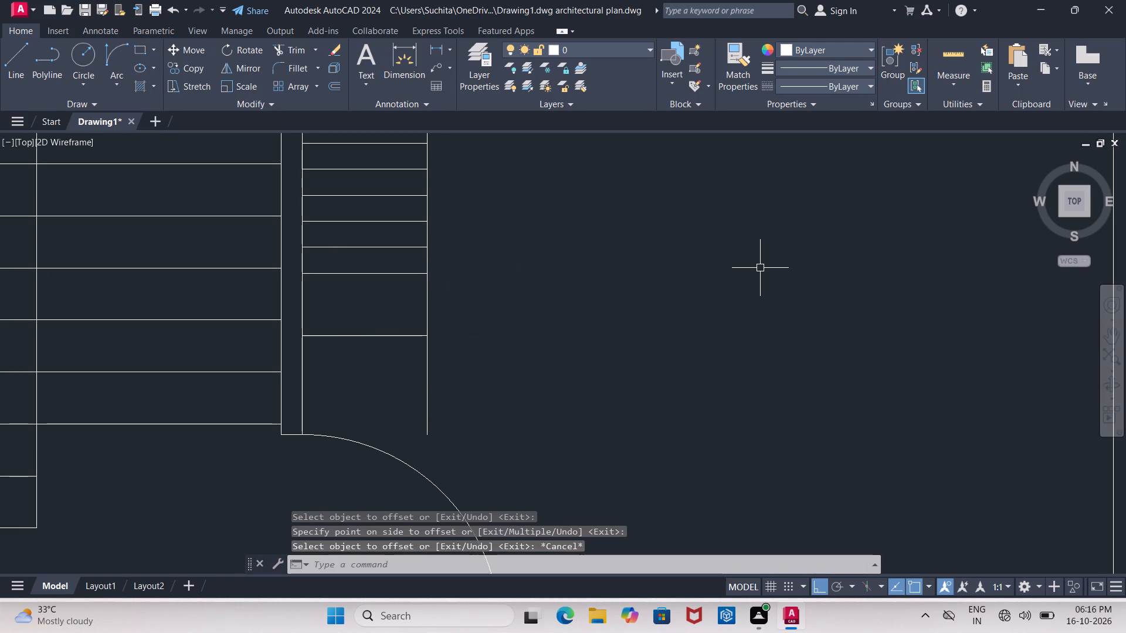
Trim the fitting's east vertical line where it runs south past its lowest horizontal line.
{"action": "type", "text": "tr"}
{"action": "key", "text": "Return"}
{"action": "key", "text": "Return"}
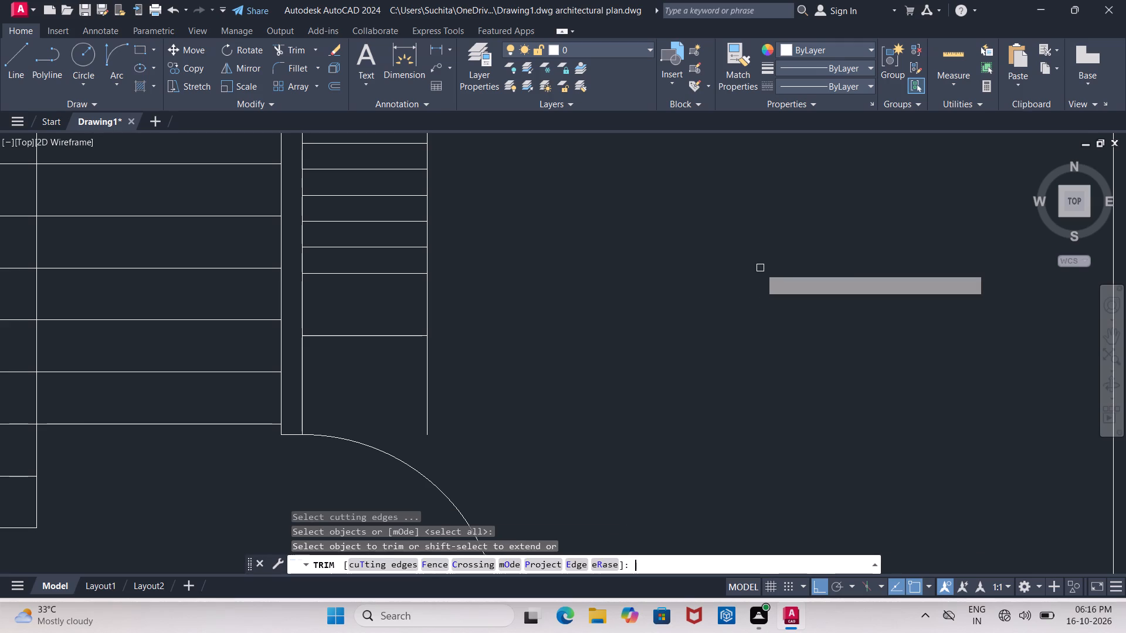
{"action": "left_click", "coordinate": [425, 387]}
{"action": "scroll", "coordinate": [440, 389], "scroll_direction": "down", "scroll_amount": 3}
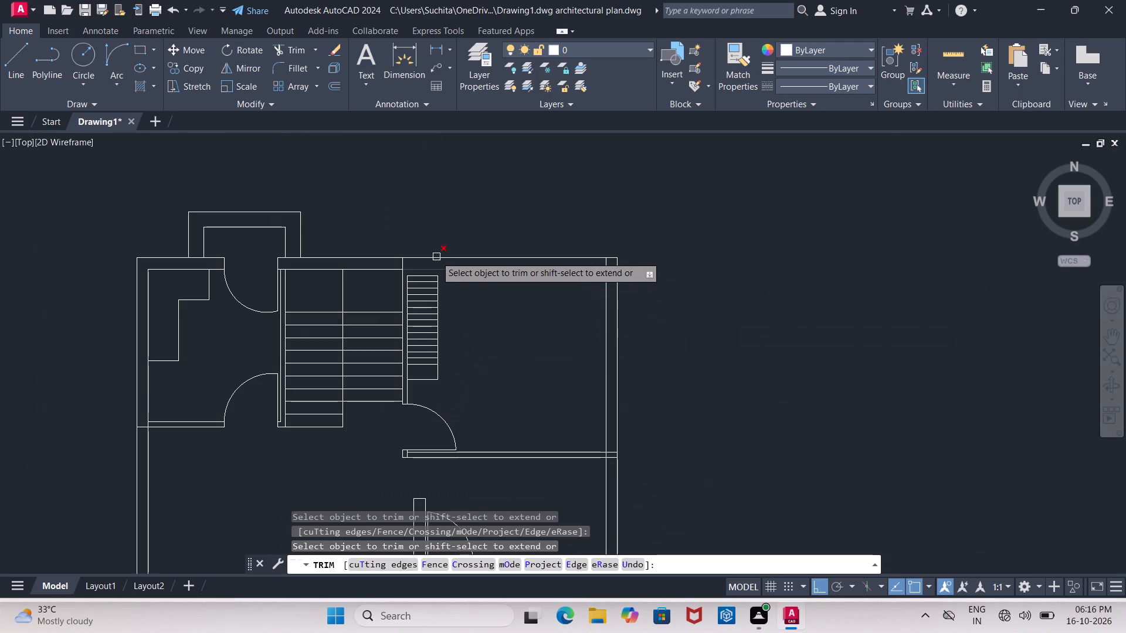
{"action": "scroll", "coordinate": [459, 291], "scroll_direction": "up", "scroll_amount": 2}
{"action": "middle_click", "coordinate": [460, 291]}
{"action": "key", "text": "Escape"}
{"action": "key", "text": "Escape"}
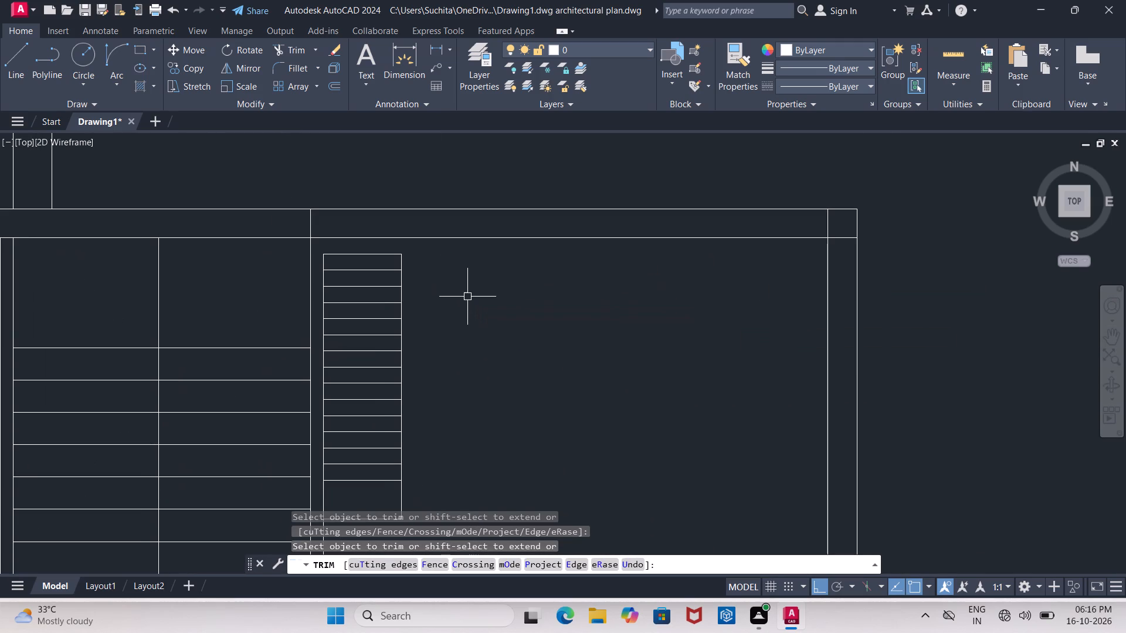
{"action": "key", "text": "Escape"}
Extend the fitting's east and west vertical lines north to the inner face of the northeast room's north wall.
{"action": "type", "text": "ex"}
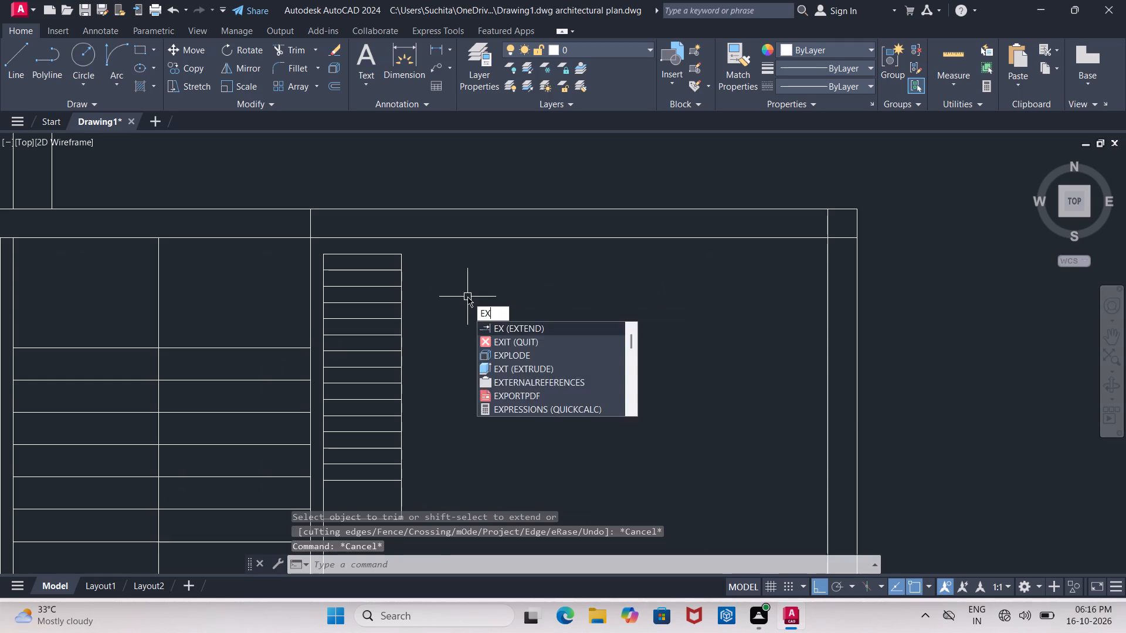
{"action": "key", "text": "Return"}
{"action": "key", "text": "Return"}
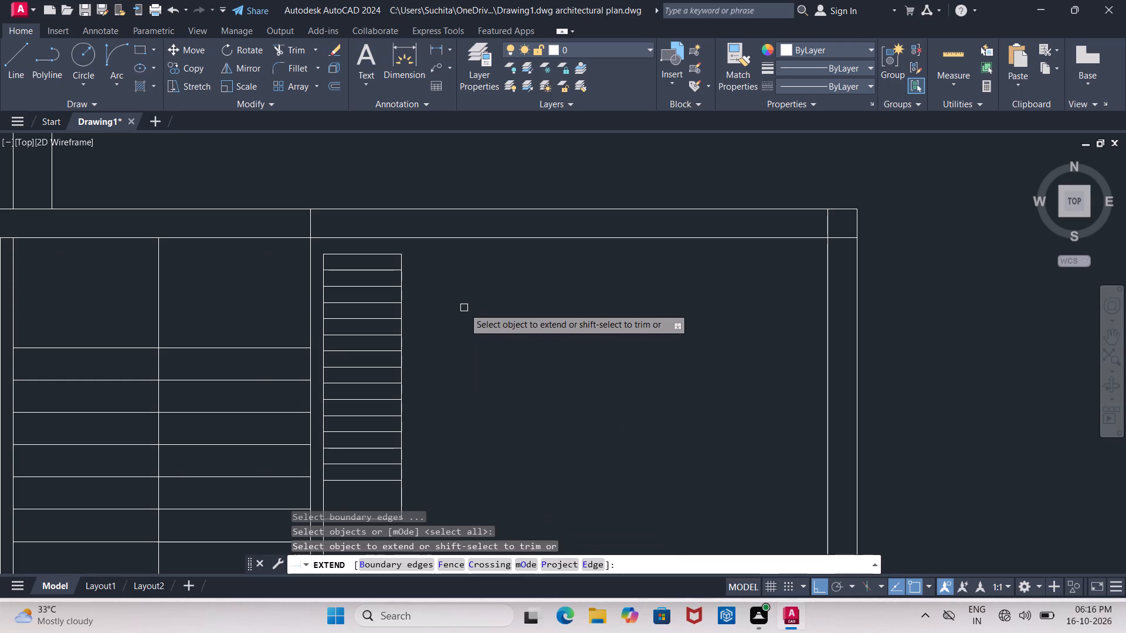
{"action": "left_click", "coordinate": [400, 290]}
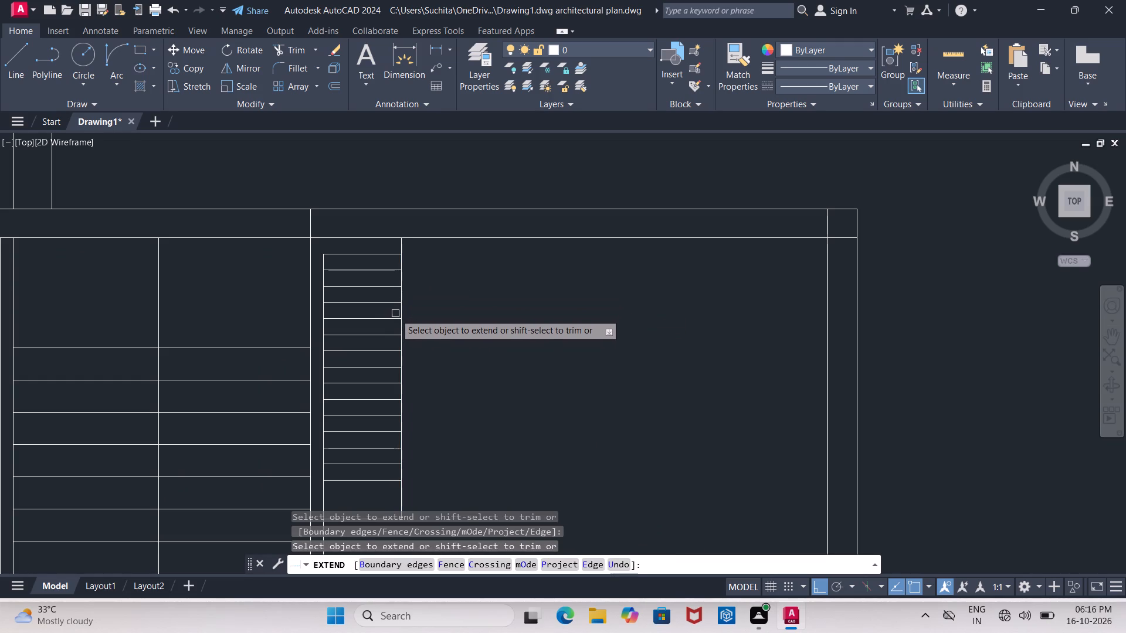
{"action": "left_click", "coordinate": [321, 263]}
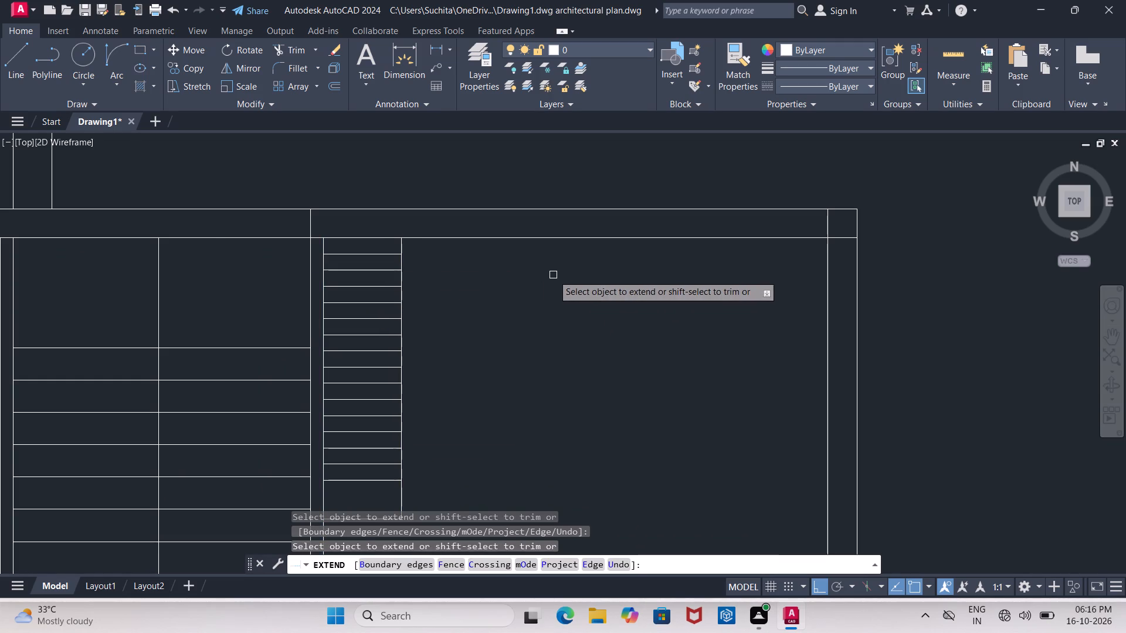
{"action": "scroll", "coordinate": [551, 278], "scroll_direction": "down", "scroll_amount": 1}
{"action": "middle_click_drag", "start_coordinate": [541, 201], "coordinate": [522, 131]}
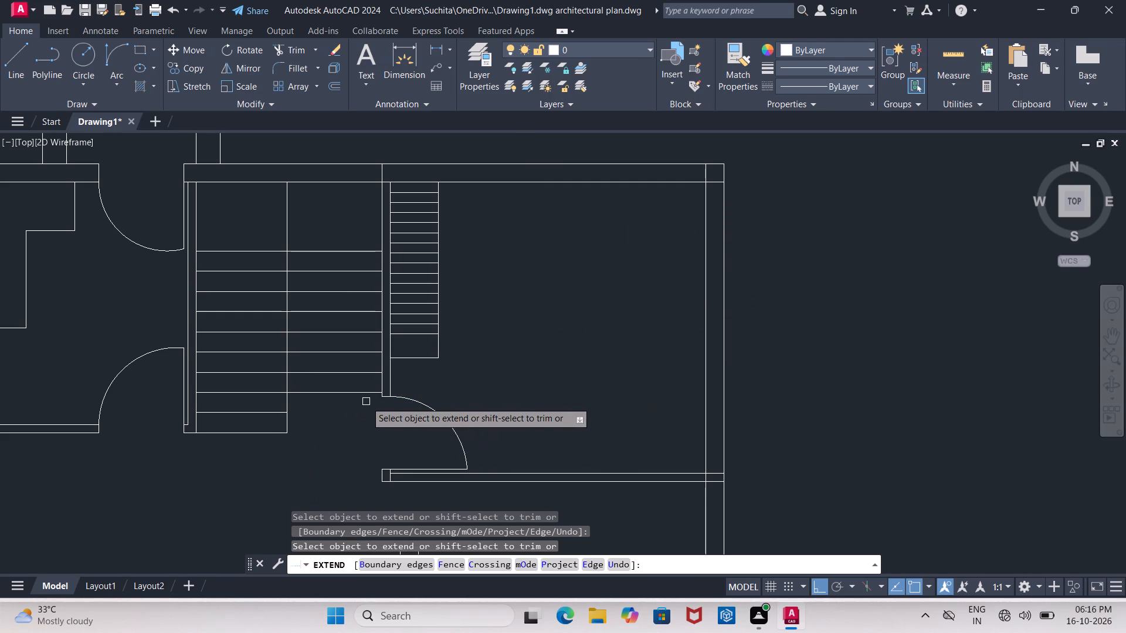
{"action": "scroll", "coordinate": [373, 402], "scroll_direction": "up", "scroll_amount": 1}
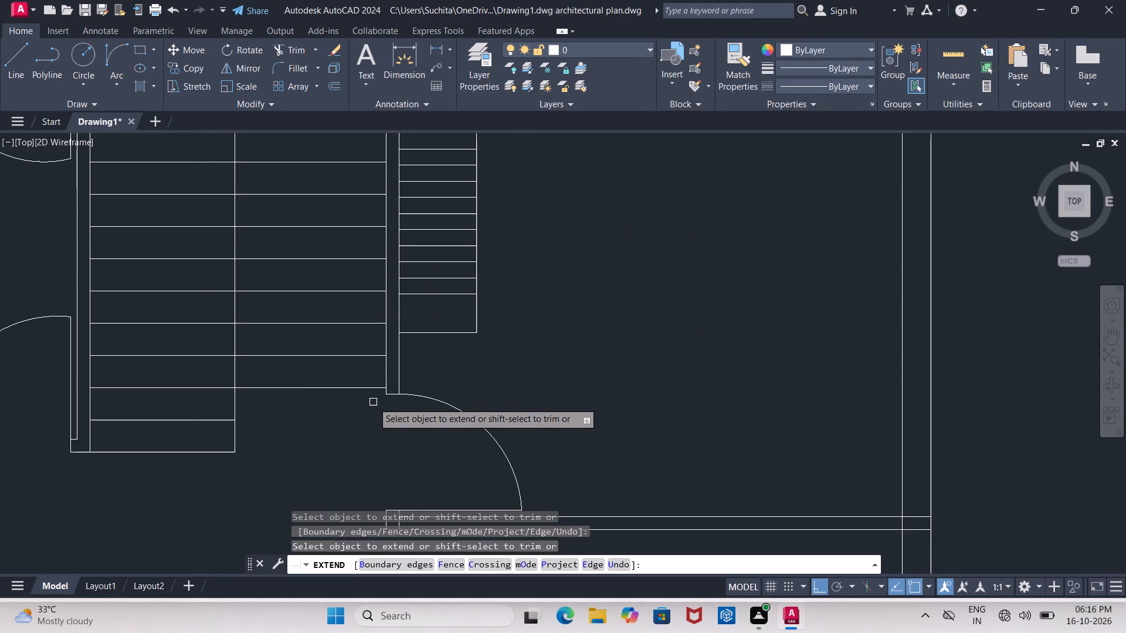
{"action": "scroll", "coordinate": [373, 402], "scroll_direction": "up", "scroll_amount": 1}
{"action": "middle_click_drag", "start_coordinate": [373, 402], "coordinate": [348, 397]}
{"action": "middle_click", "coordinate": [348, 396]}
{"action": "key", "text": "Escape"}
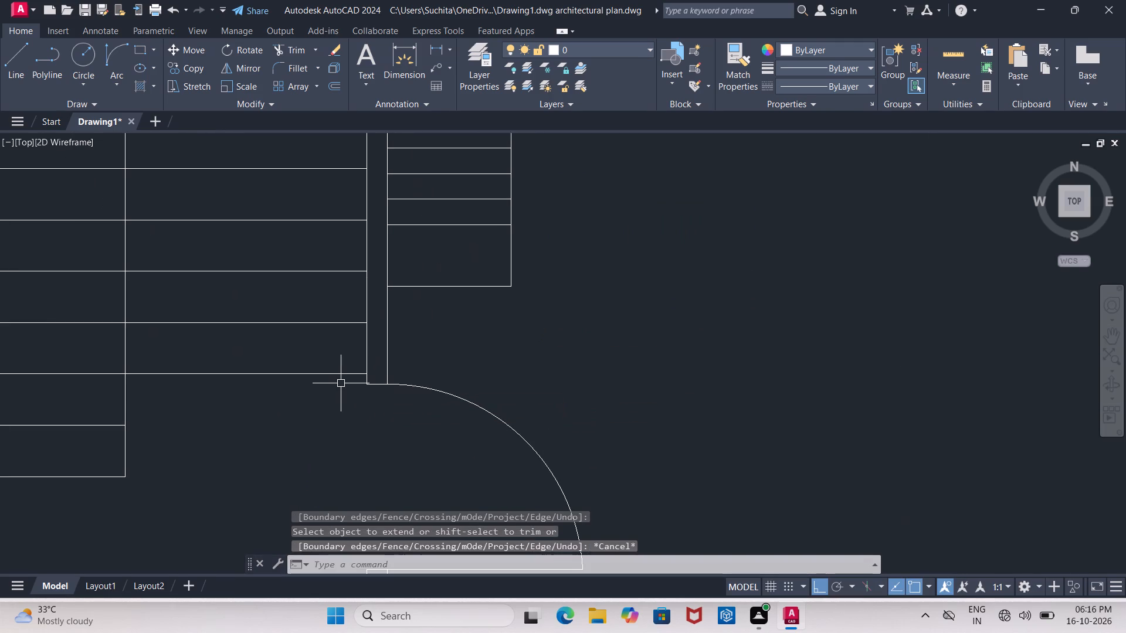
Offset the short end line of the wall between the staircase and northeast room by 2" southward, into the door opening.
{"action": "key", "text": "o"}
{"action": "key", "text": "Return"}
{"action": "type", "text": "2\""}
{"action": "key", "text": "Return"}
{"action": "left_click", "coordinate": [378, 385]}
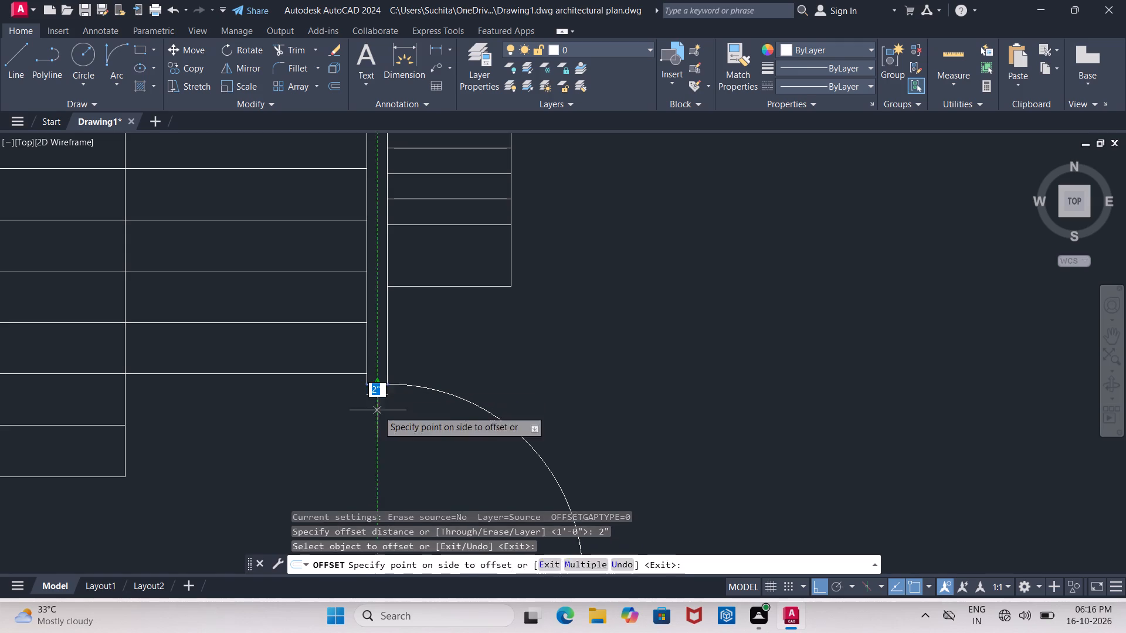
{"action": "left_click", "coordinate": [378, 410]}
{"action": "key", "text": "Escape"}
Extend both faces of the wall between the staircase and northeast room south to the new 2" offset end line.
{"action": "key", "text": "e"}
{"action": "key", "text": "x"}
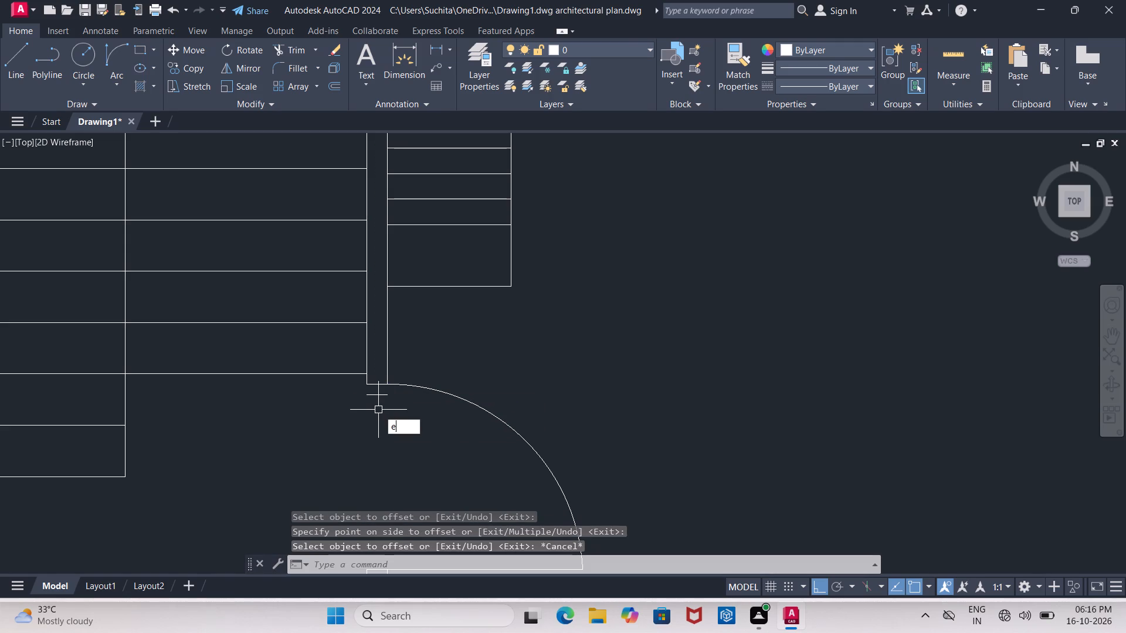
{"action": "key", "text": "Return"}
{"action": "key", "text": "Return"}
{"action": "scroll", "coordinate": [385, 410], "scroll_direction": "up", "scroll_amount": 2}
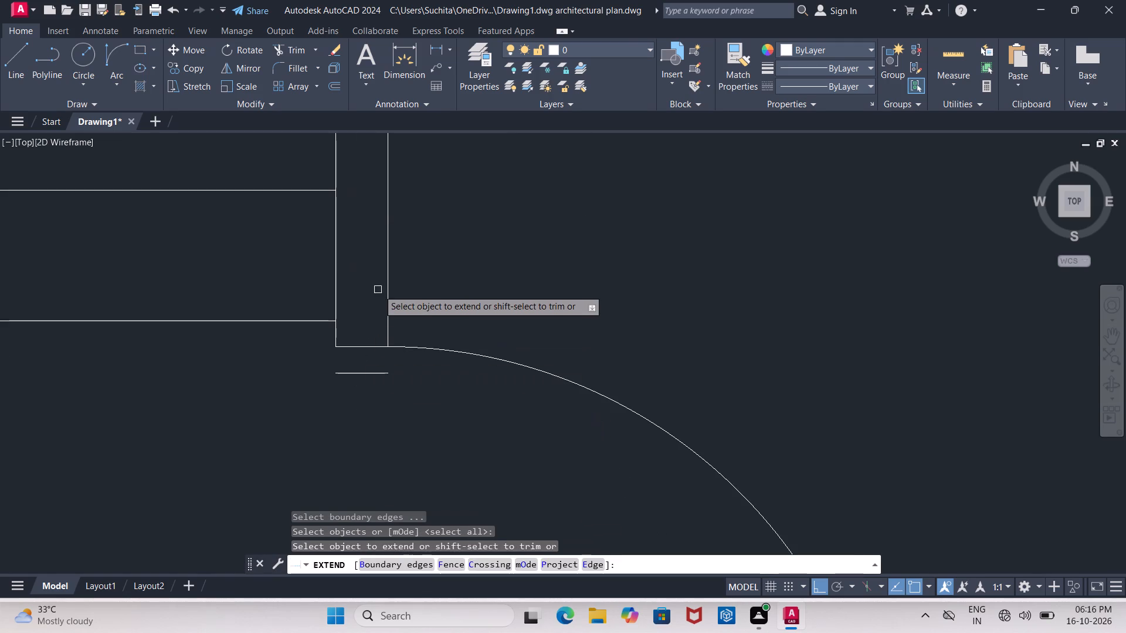
{"action": "left_click", "coordinate": [387, 299]}
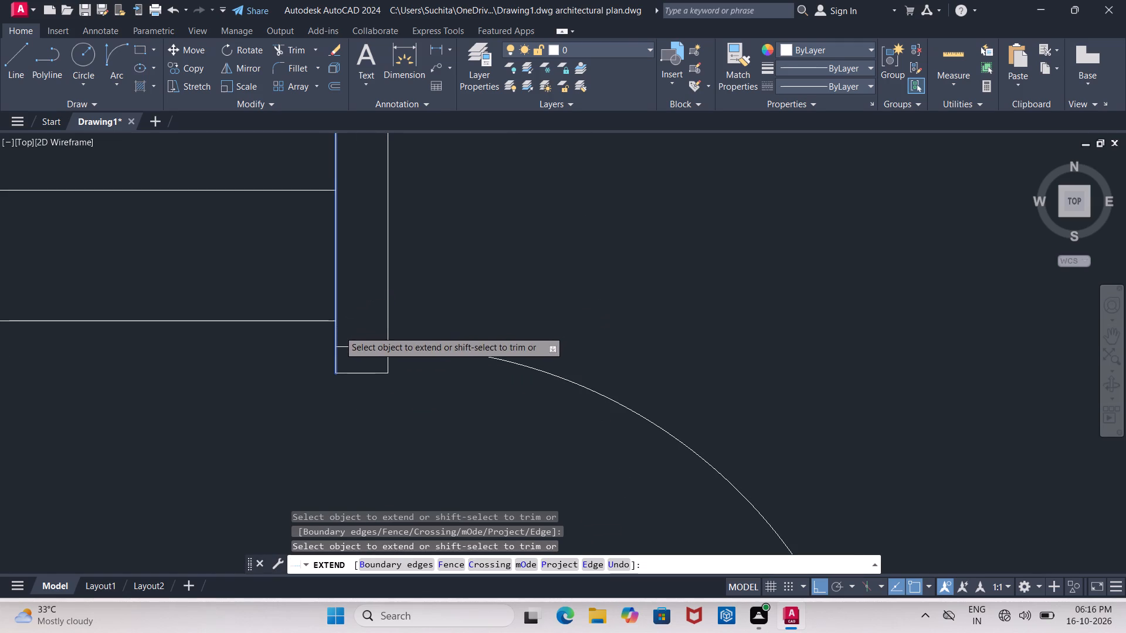
{"action": "left_click", "coordinate": [339, 331]}
{"action": "key", "text": "Escape"}
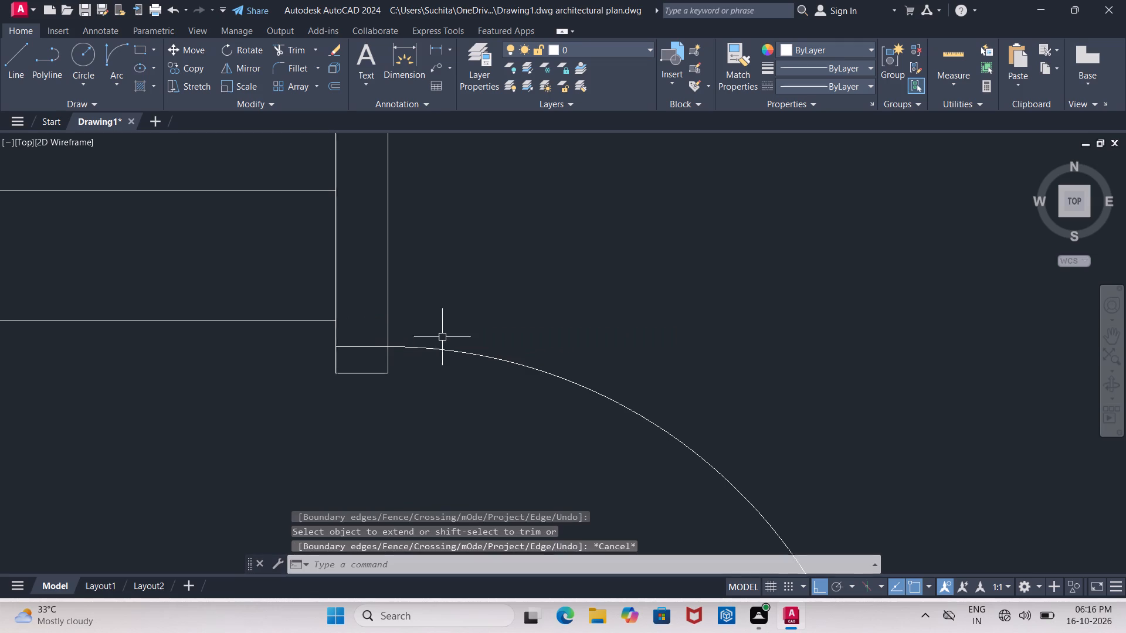
Stretch the north end of the northeast room's door swing arc to the east corner of the extended wall end.
{"action": "left_click", "coordinate": [434, 348]}
{"action": "left_click_drag", "start_coordinate": [391, 345], "coordinate": [391, 352]}
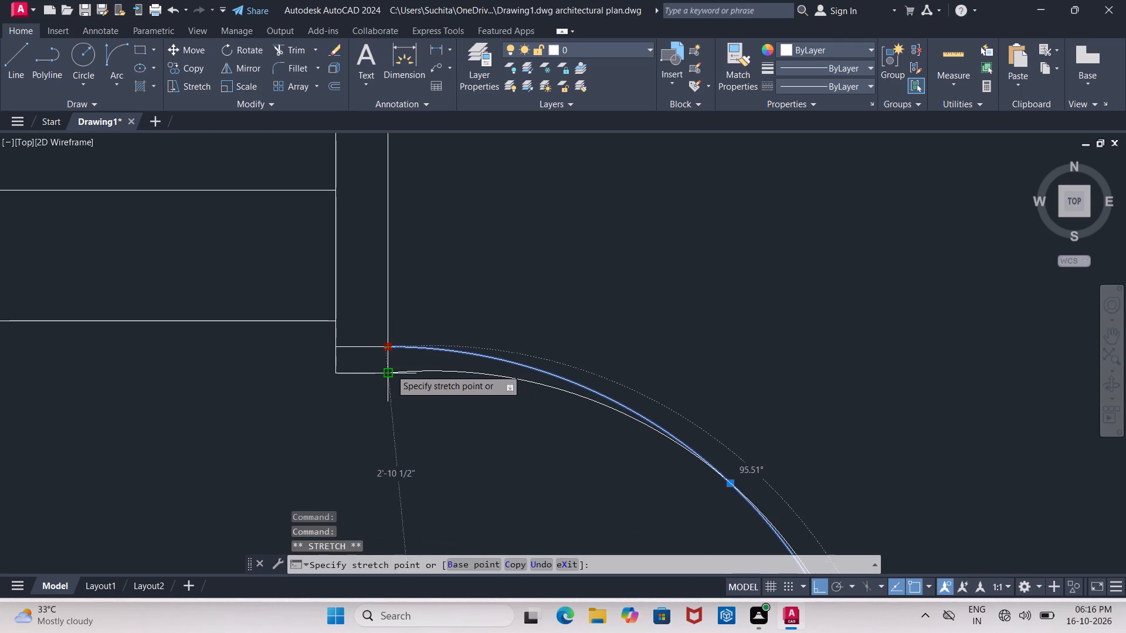
{"action": "left_click", "coordinate": [392, 369]}
{"action": "scroll", "coordinate": [439, 376], "scroll_direction": "down", "scroll_amount": 3}
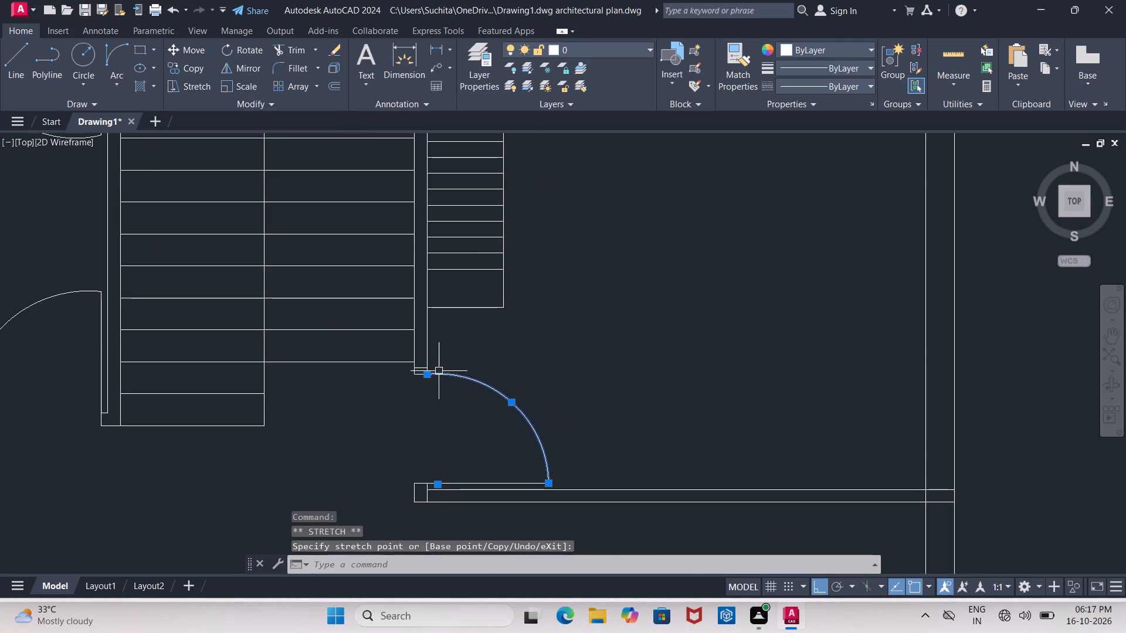
{"action": "key", "text": "Escape"}
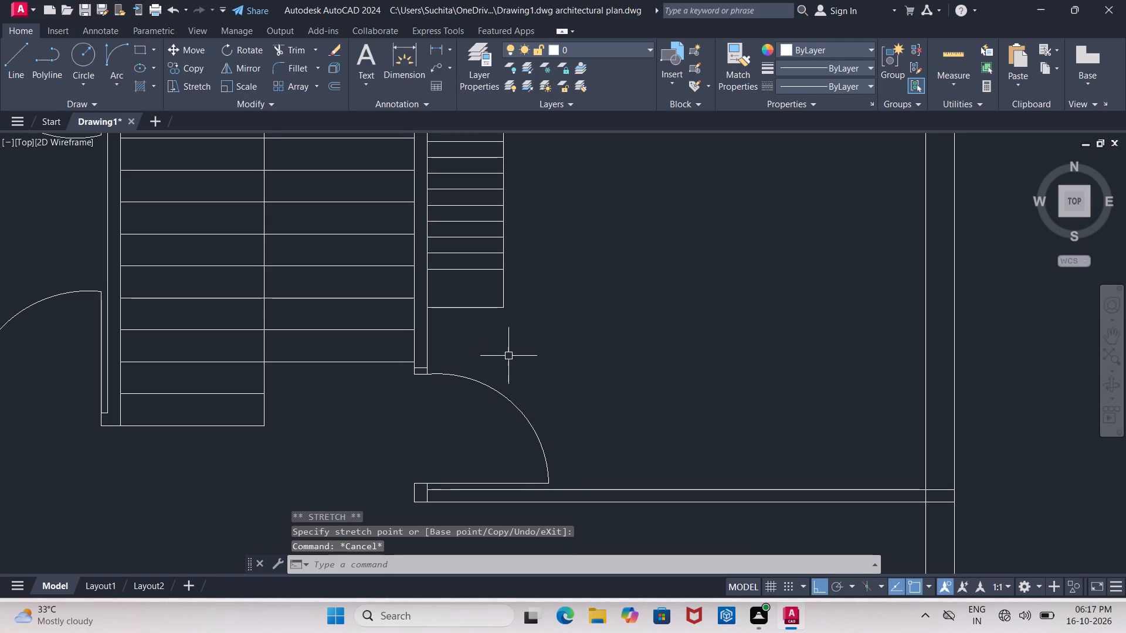
Save the drawing.
{"action": "middle_click_drag", "start_coordinate": [499, 362], "coordinate": [435, 366]}
{"action": "scroll", "coordinate": [435, 366], "scroll_direction": "down", "scroll_amount": 3}
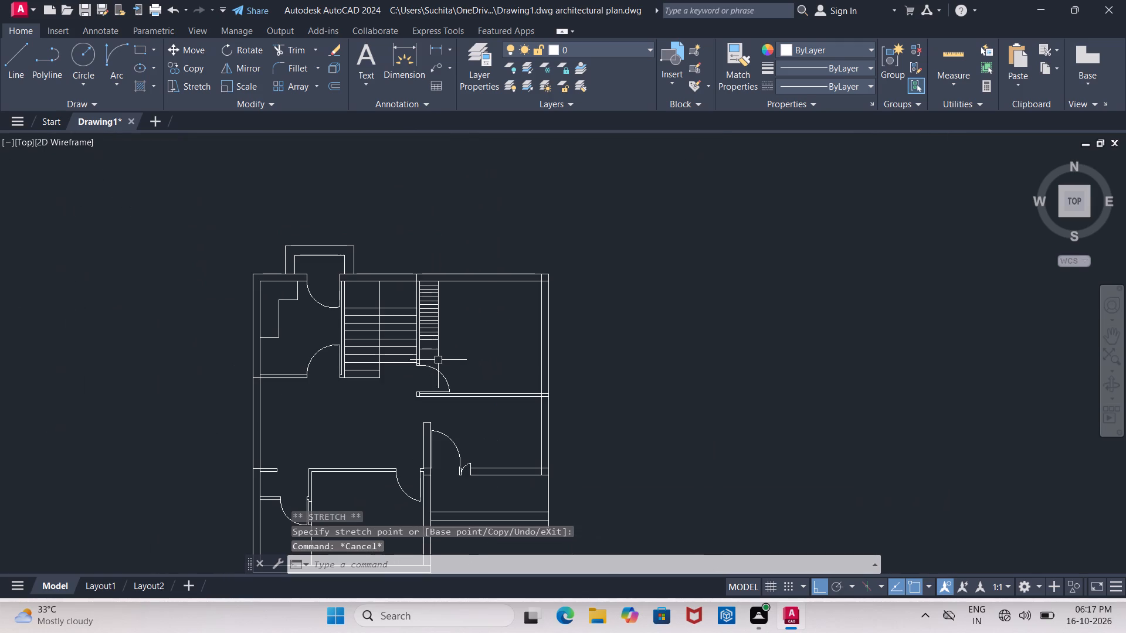
{"action": "scroll", "coordinate": [439, 359], "scroll_direction": "up", "scroll_amount": 1}
{"action": "middle_click_drag", "start_coordinate": [439, 359], "coordinate": [388, 191]}
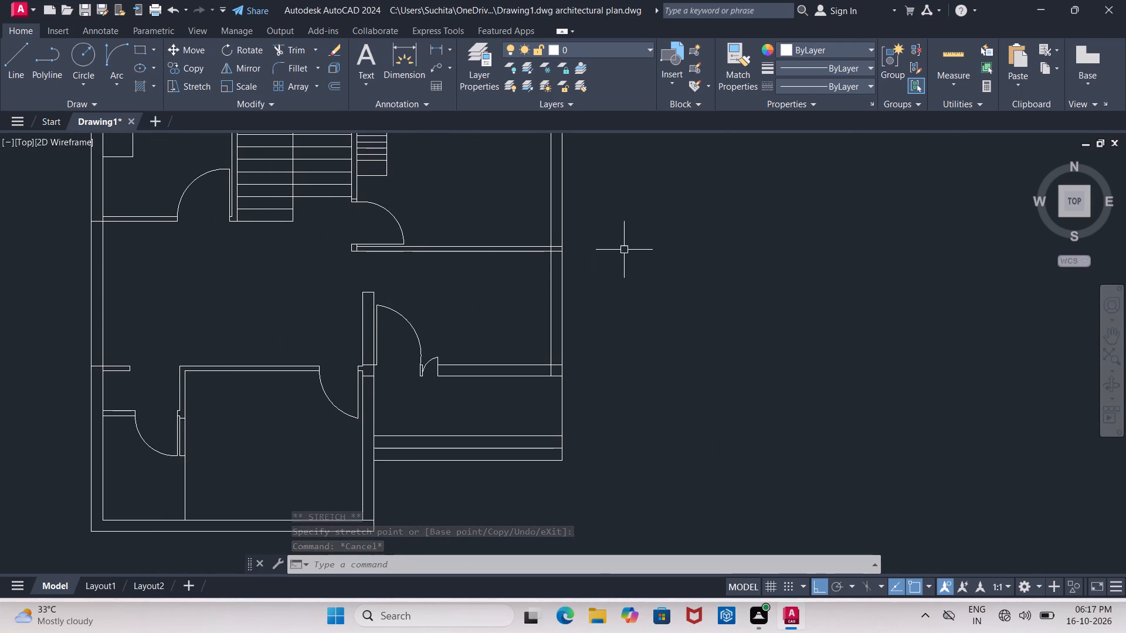
{"action": "key", "text": "ctrl+s"}
Look over the whole floor plan, comparing the northeast fitting with the southern rooms.
{"action": "scroll", "coordinate": [624, 250], "scroll_direction": "down", "scroll_amount": 1}
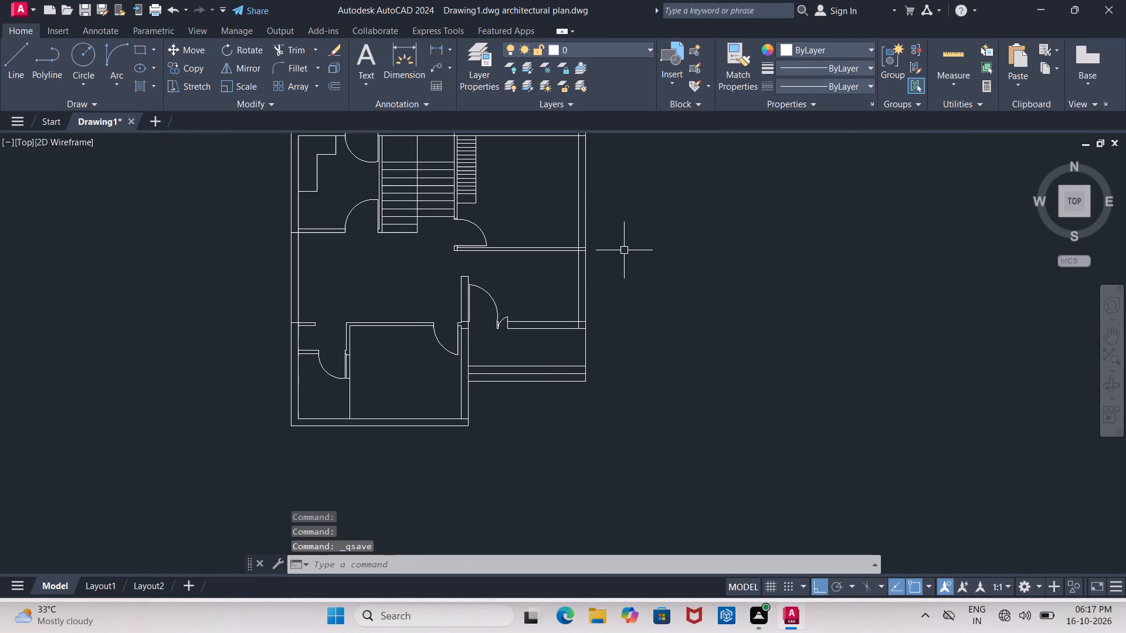
{"action": "scroll", "coordinate": [611, 281], "scroll_direction": "down", "scroll_amount": 1}
{"action": "middle_click_drag", "start_coordinate": [611, 281], "coordinate": [602, 292]}
{"action": "scroll", "coordinate": [554, 316], "scroll_direction": "up", "scroll_amount": 2}
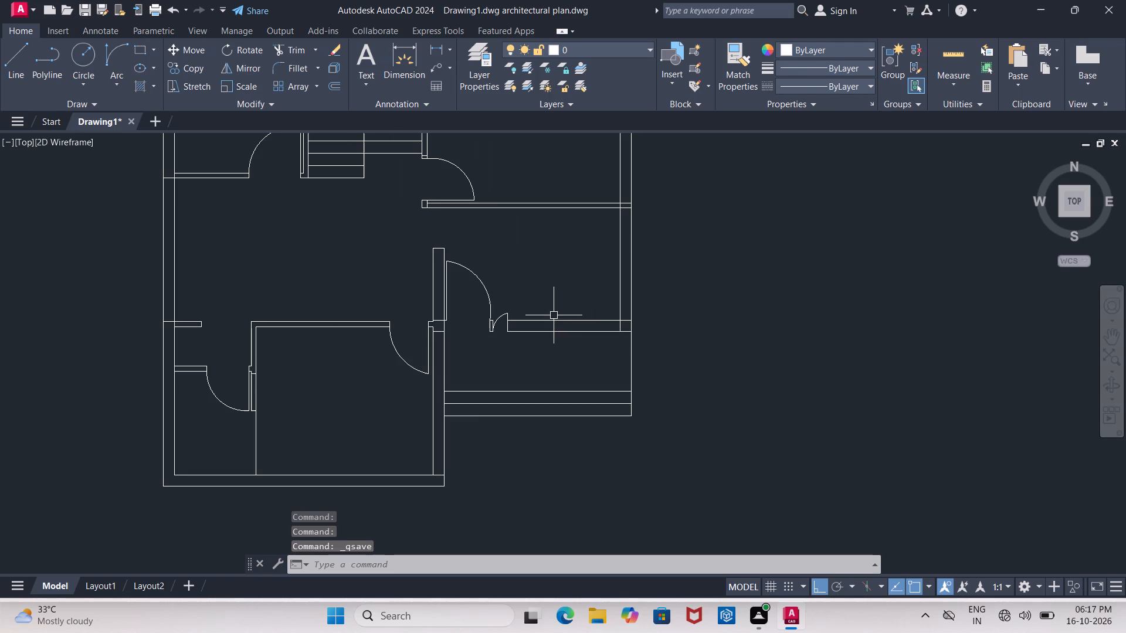
{"action": "middle_click_drag", "start_coordinate": [555, 284], "coordinate": [686, 297]}
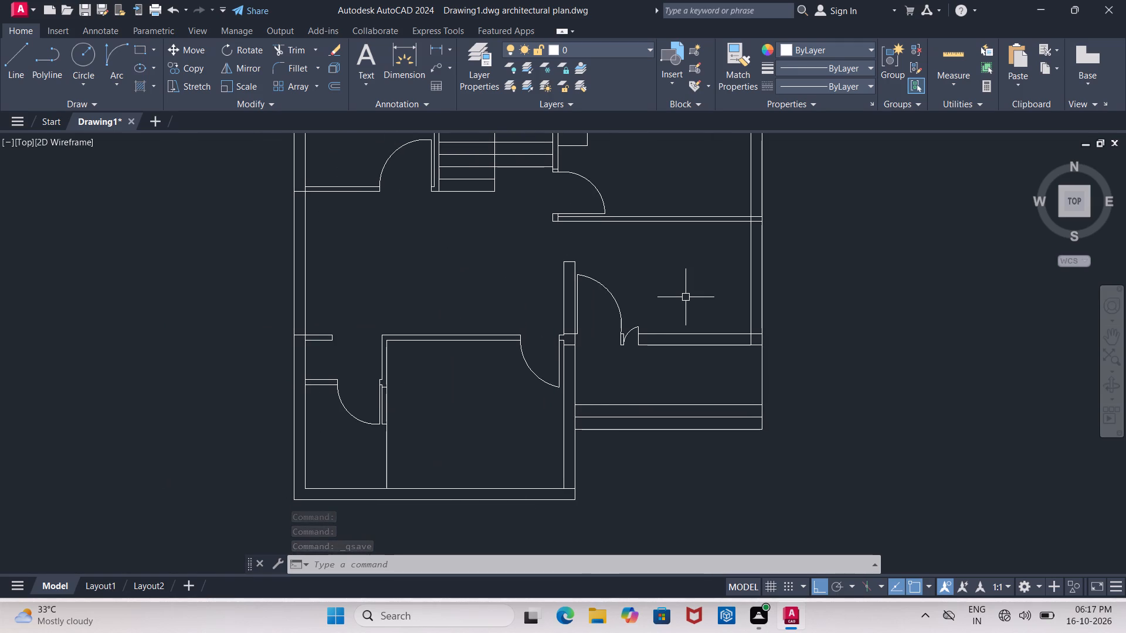
{"action": "middle_click_drag", "start_coordinate": [686, 297], "coordinate": [669, 321]}
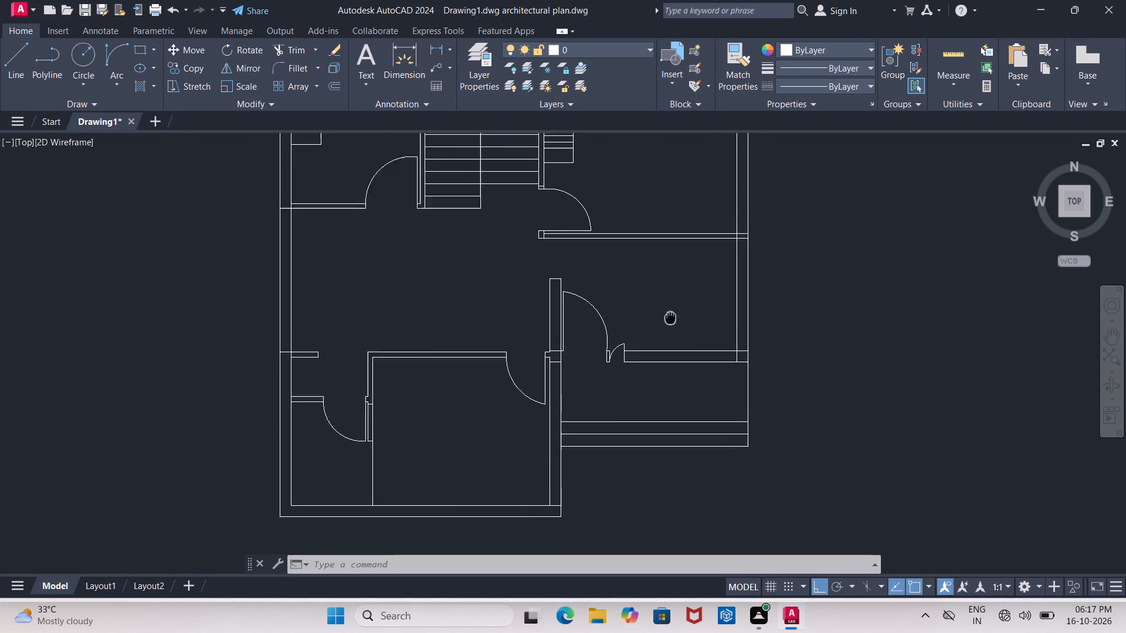
{"action": "middle_click_drag", "start_coordinate": [669, 321], "coordinate": [643, 421]}
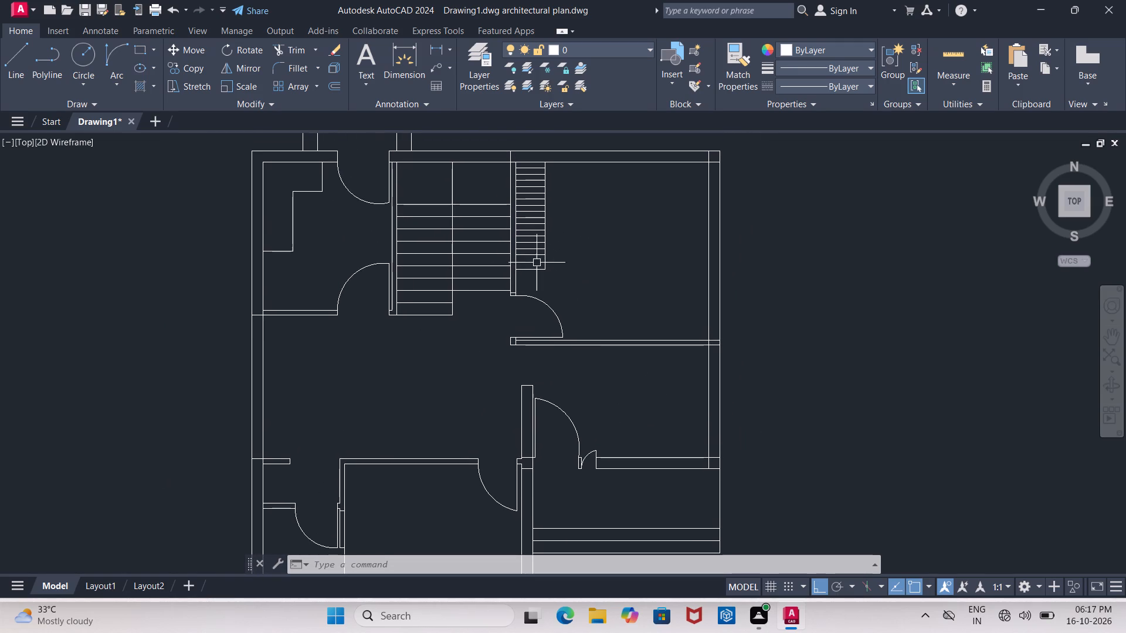
{"action": "scroll", "coordinate": [558, 290], "scroll_direction": "down", "scroll_amount": 1}
{"action": "middle_click_drag", "start_coordinate": [562, 296], "coordinate": [560, 149]}
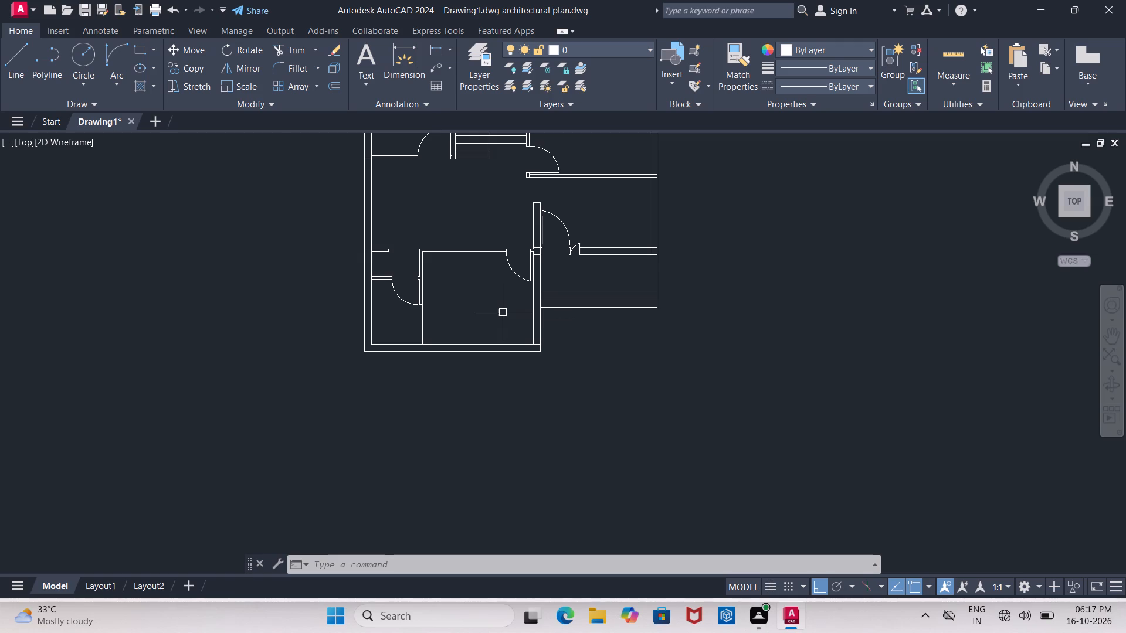
{"action": "scroll", "coordinate": [503, 312], "scroll_direction": "up", "scroll_amount": 2}
{"action": "middle_click_drag", "start_coordinate": [503, 311], "coordinate": [440, 312]}
{"action": "scroll", "coordinate": [440, 312], "scroll_direction": "down", "scroll_amount": 2}
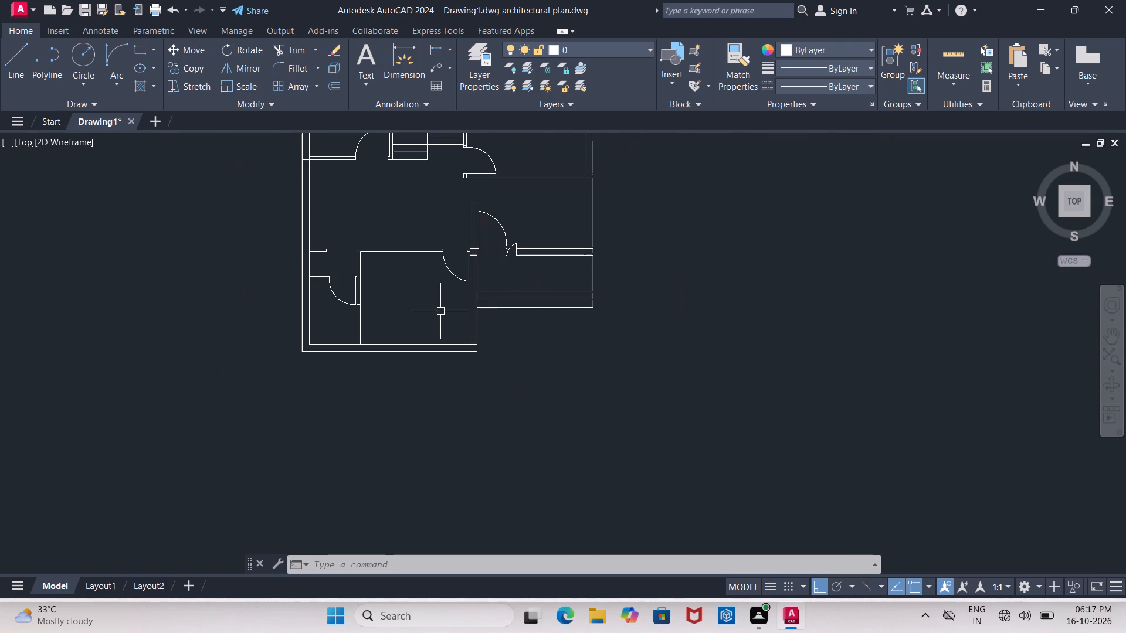
Measure the width of the northeast room's fitting along the north wall with a linear dimension, without placing it.
{"action": "middle_click_drag", "start_coordinate": [473, 217], "coordinate": [469, 343]}
{"action": "scroll", "coordinate": [477, 183], "scroll_direction": "up", "scroll_amount": 2}
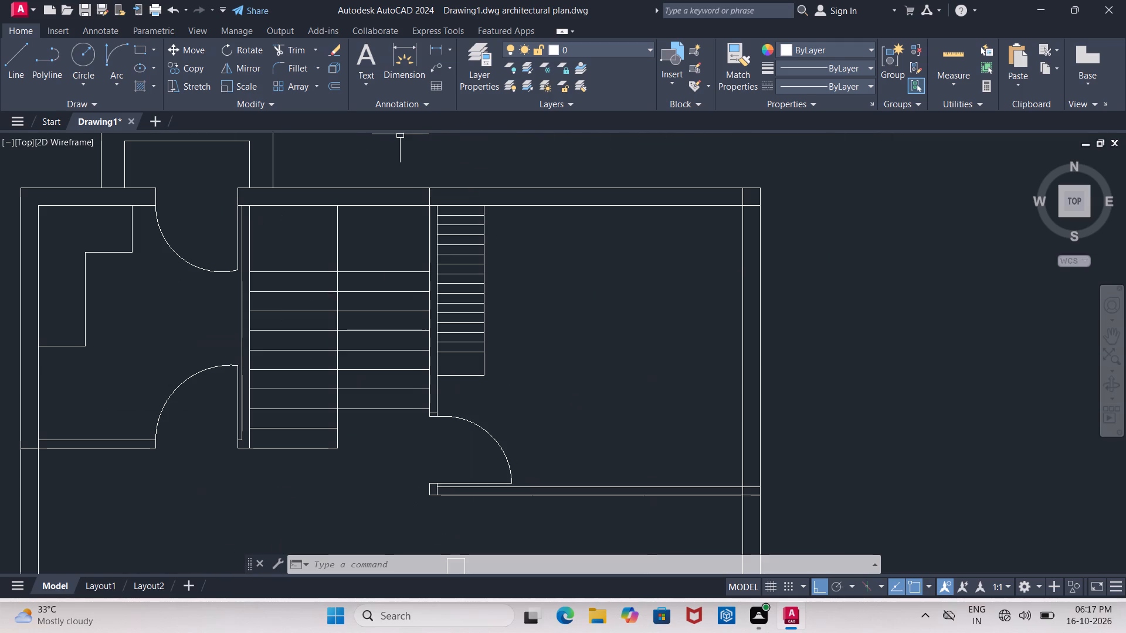
{"action": "left_click", "coordinate": [437, 50]}
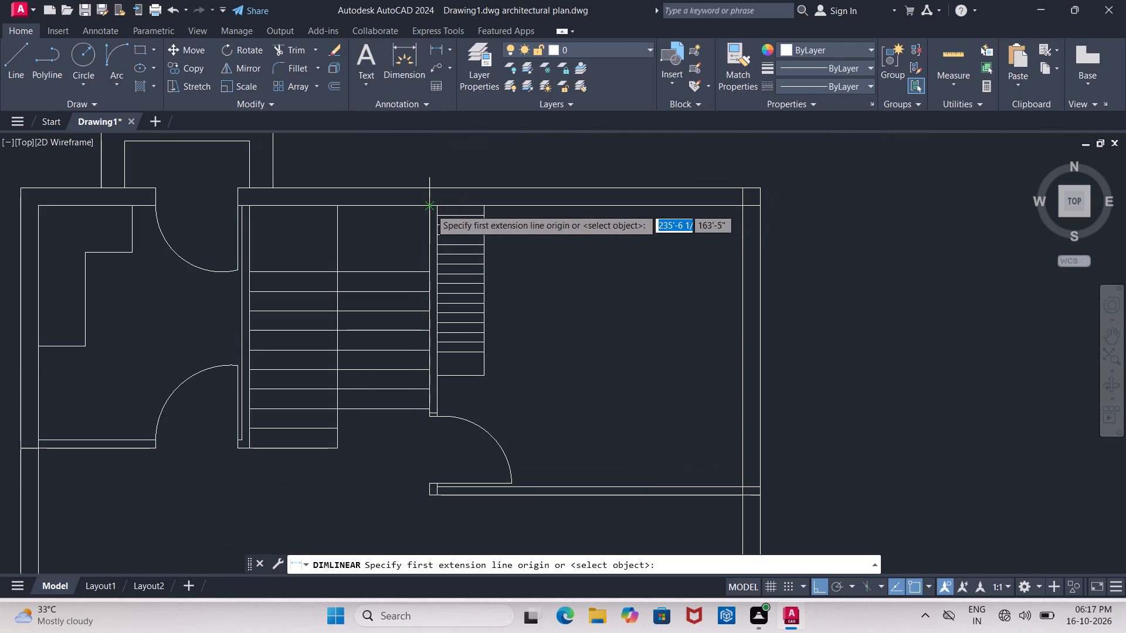
{"action": "left_click", "coordinate": [436, 209]}
{"action": "left_click", "coordinate": [484, 206]}
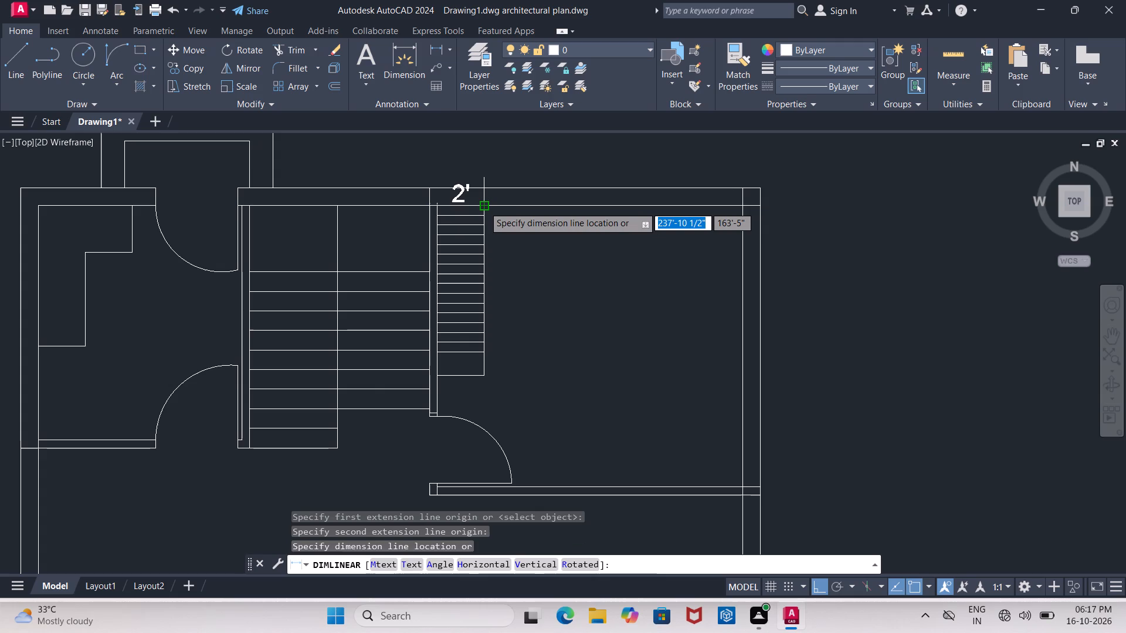
{"action": "key", "text": "Escape"}
Offset the inner face of the south-central room's east wall by 2' westward into the room.
{"action": "scroll", "coordinate": [489, 210], "scroll_direction": "down", "scroll_amount": 1}
{"action": "scroll", "coordinate": [473, 308], "scroll_direction": "down", "scroll_amount": 2}
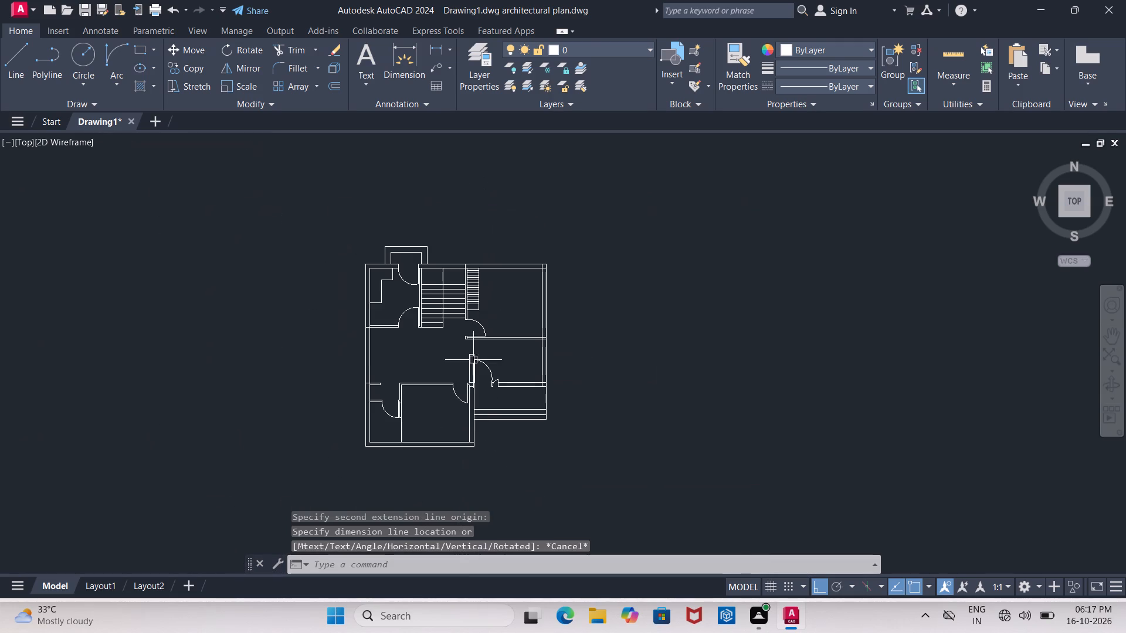
{"action": "scroll", "coordinate": [456, 414], "scroll_direction": "up", "scroll_amount": 2}
{"action": "middle_click_drag", "start_coordinate": [453, 403], "coordinate": [430, 229]}
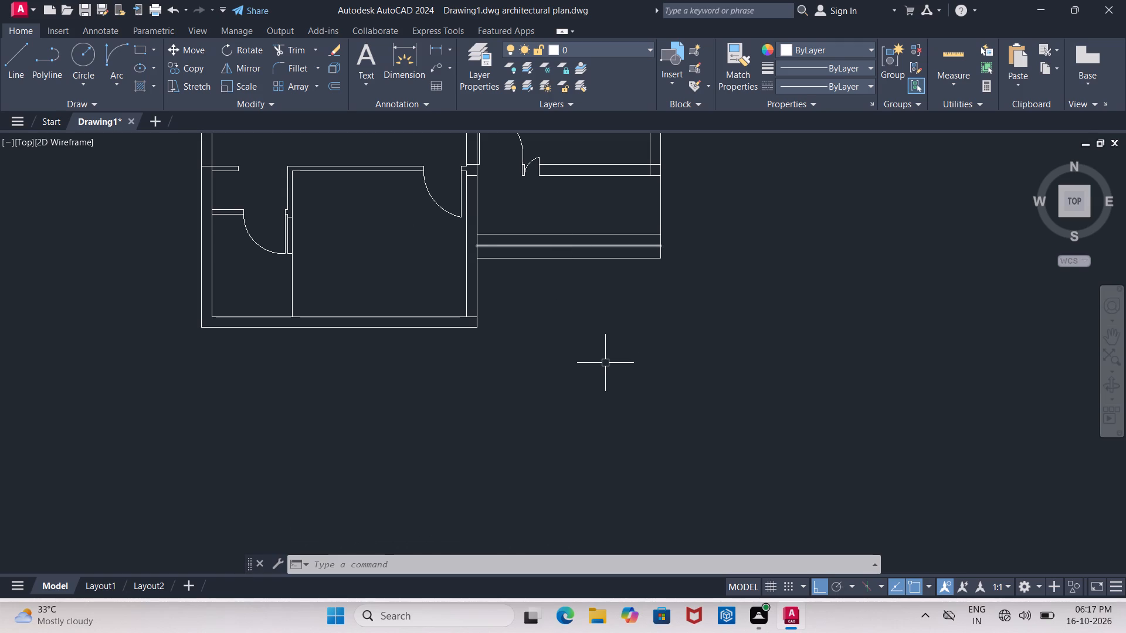
{"action": "key", "text": "Escape"}
{"action": "key", "text": "o"}
{"action": "key", "text": "Return"}
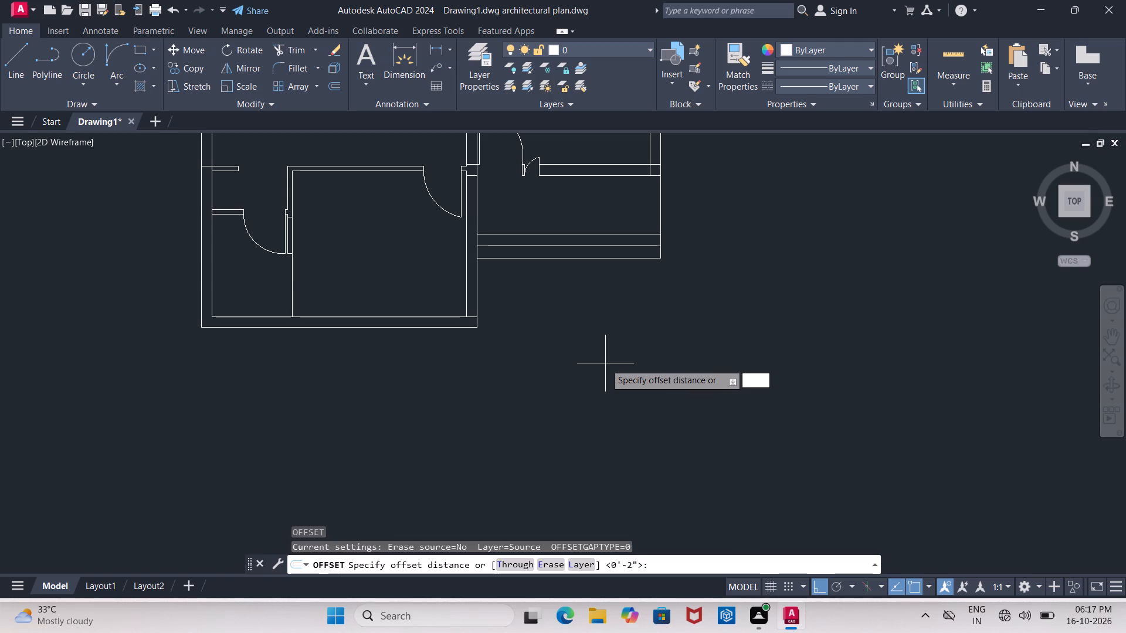
{"action": "type", "text": "2'"}
{"action": "key", "text": "Return"}
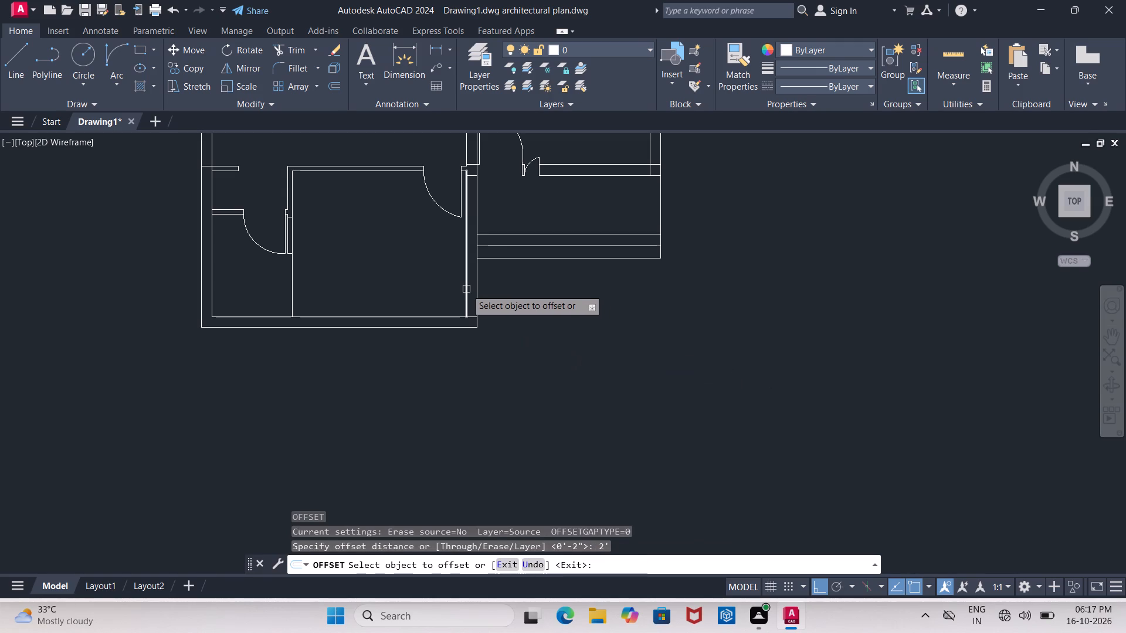
{"action": "left_click", "coordinate": [466, 289]}
{"action": "left_click", "coordinate": [405, 291]}
{"action": "middle_click_drag", "start_coordinate": [406, 283], "coordinate": [374, 283]}
{"action": "key", "text": "Escape"}
{"action": "middle_click_drag", "start_coordinate": [375, 275], "coordinate": [355, 258]}
{"action": "scroll", "coordinate": [355, 258], "scroll_direction": "up", "scroll_amount": 1}
{"action": "middle_click_drag", "start_coordinate": [355, 258], "coordinate": [331, 267]}
{"action": "key", "text": "Escape"}
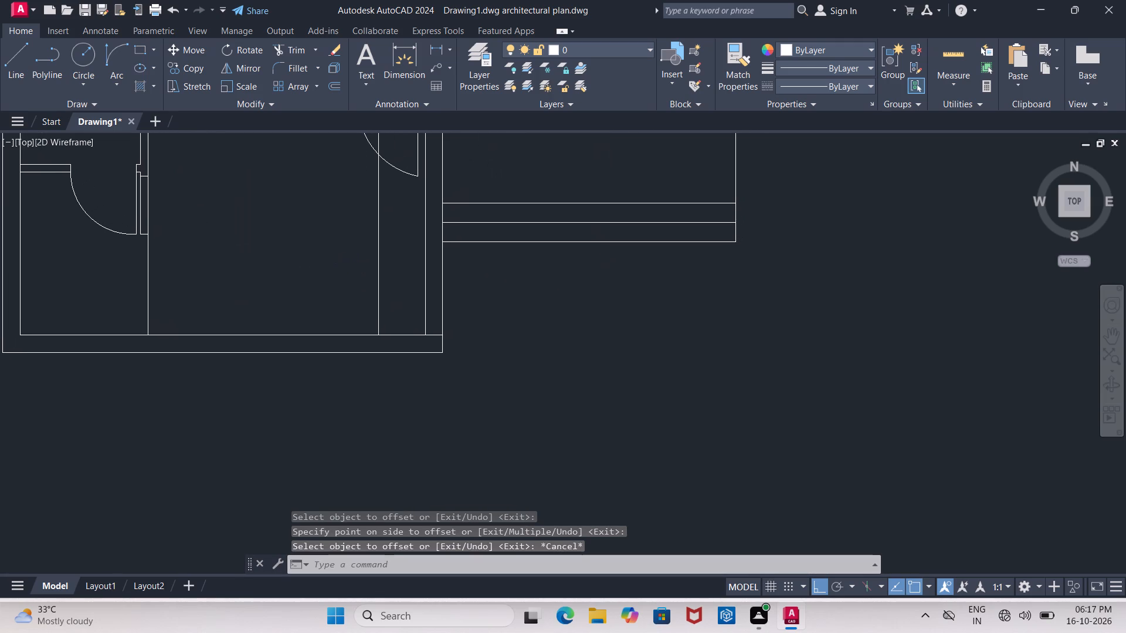
Offset the south wall's inner face northward into the south-central room as four successive lines at 5" spacing.
{"action": "key", "text": "o"}
{"action": "key", "text": "Return"}
{"action": "type", "text": "5\""}
{"action": "key", "text": "Return"}
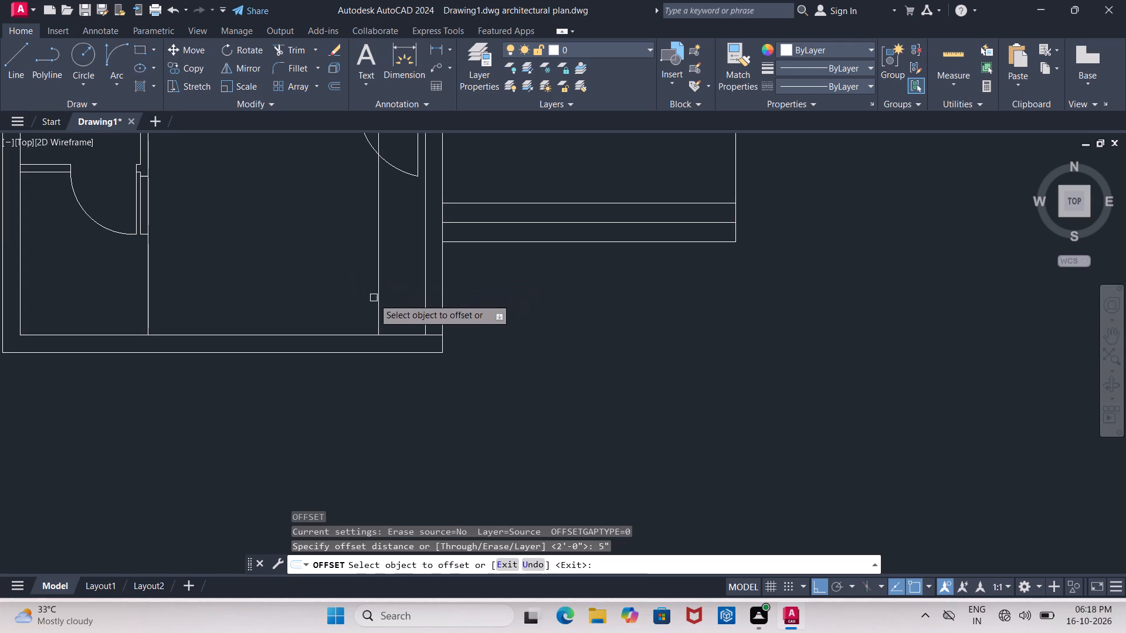
{"action": "left_click", "coordinate": [403, 338]}
{"action": "left_click", "coordinate": [399, 301]}
{"action": "left_click", "coordinate": [401, 321]}
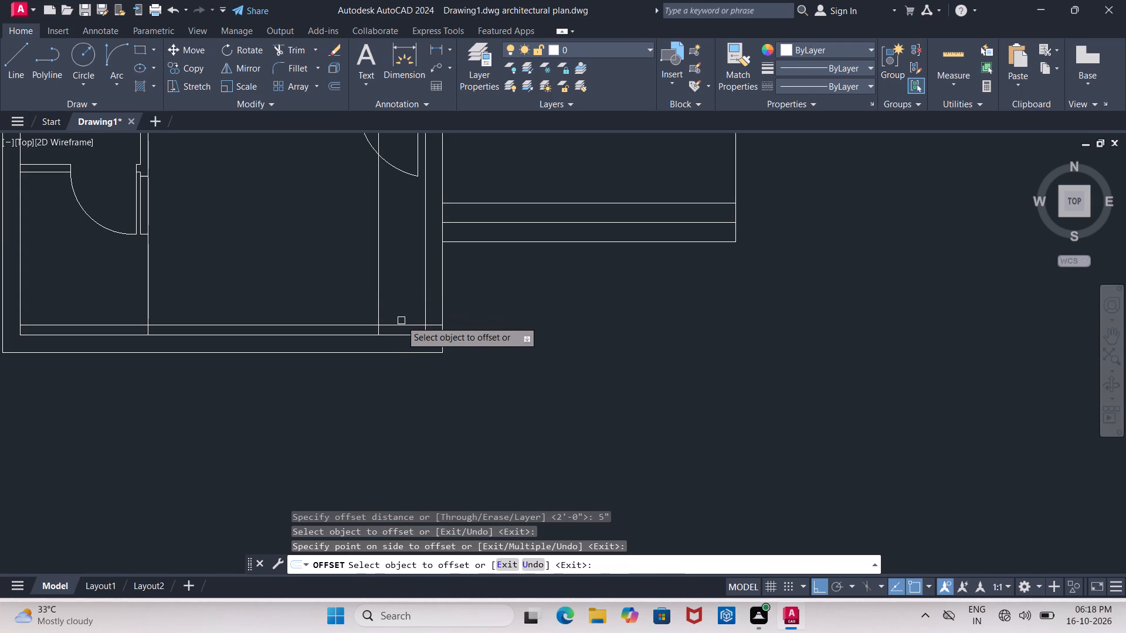
{"action": "left_click_drag", "start_coordinate": [401, 321], "coordinate": [401, 326]}
{"action": "left_click", "coordinate": [400, 328]}
{"action": "left_click", "coordinate": [396, 299]}
{"action": "left_click", "coordinate": [403, 314]}
{"action": "left_click", "coordinate": [403, 283]}
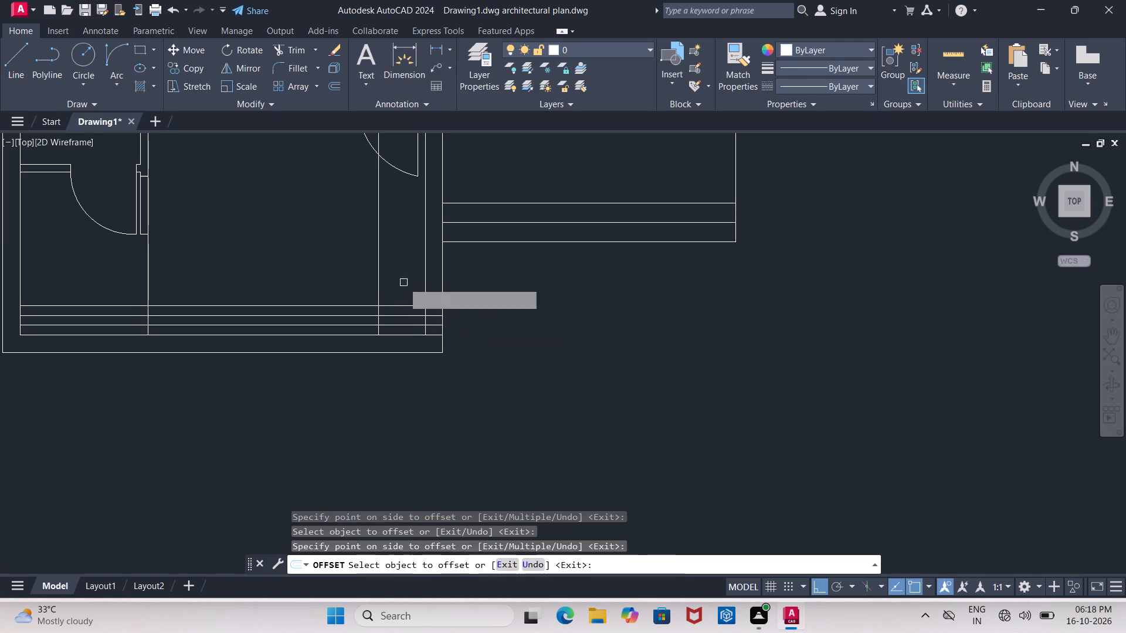
{"action": "left_click", "coordinate": [405, 305]}
{"action": "left_click", "coordinate": [405, 270]}
Continue the 5" offsets northward in the south-central room with four more horizontal lines.
{"action": "left_click", "coordinate": [409, 305]}
{"action": "left_click", "coordinate": [407, 297]}
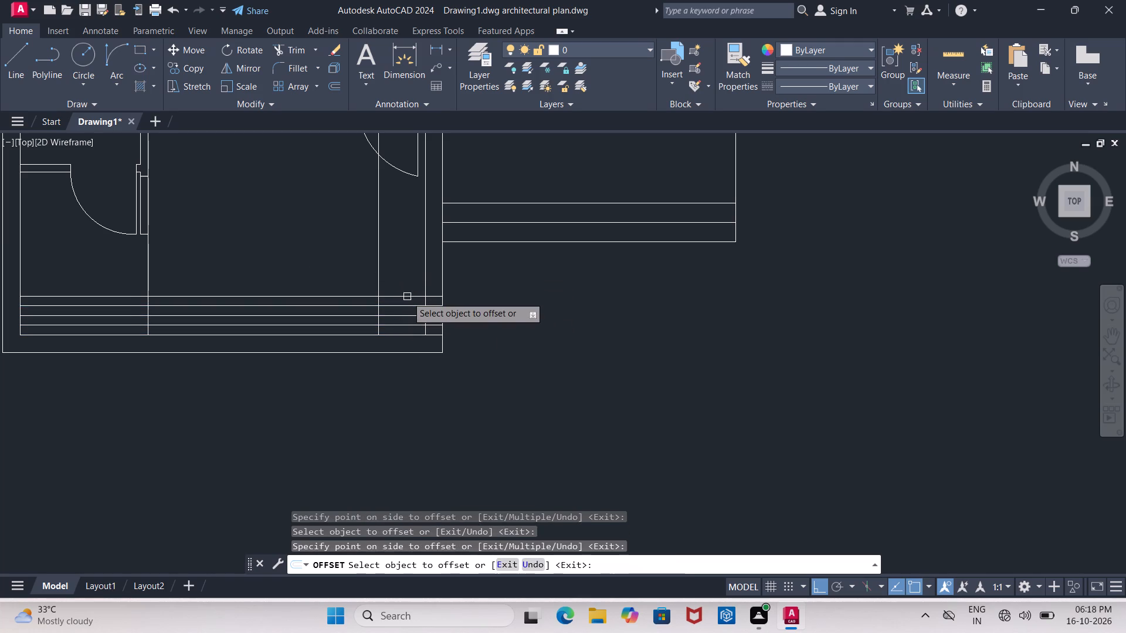
{"action": "left_click", "coordinate": [407, 297]}
{"action": "left_click", "coordinate": [406, 295]}
{"action": "left_click", "coordinate": [407, 270]}
{"action": "left_click", "coordinate": [409, 286]}
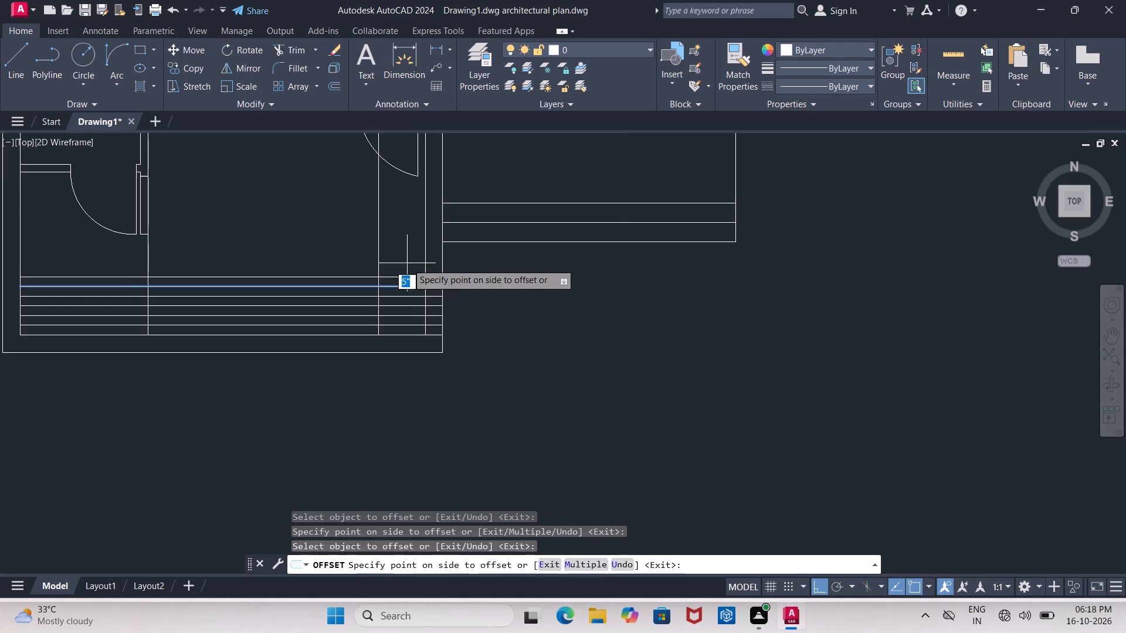
{"action": "left_click", "coordinate": [406, 263]}
{"action": "left_click", "coordinate": [405, 276]}
{"action": "left_click", "coordinate": [405, 246]}
{"action": "left_click", "coordinate": [405, 263]}
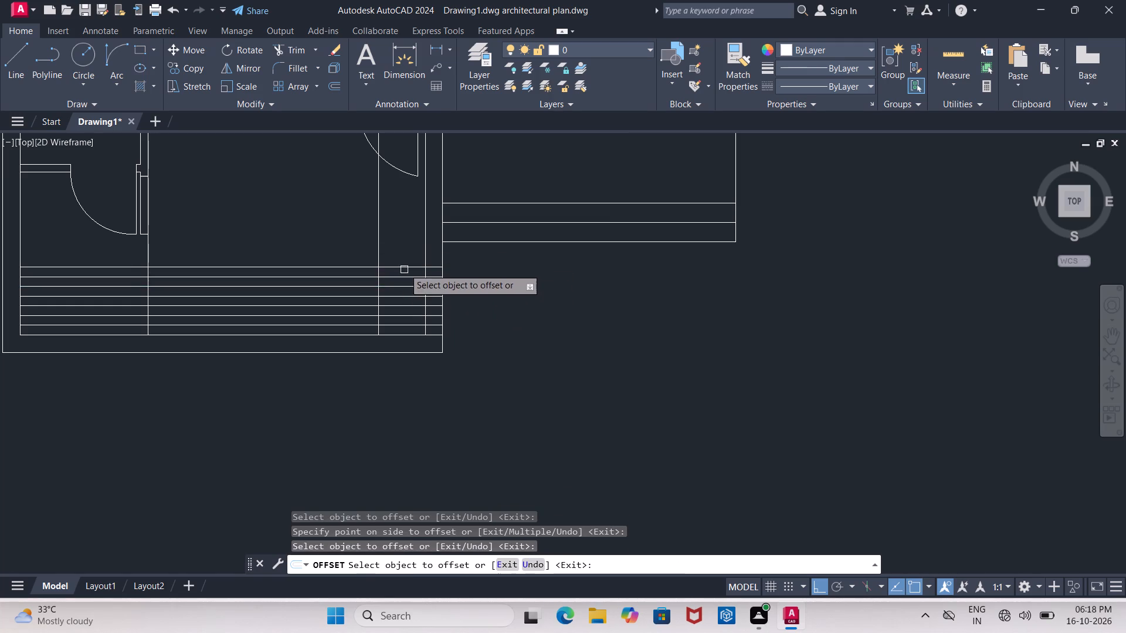
{"action": "left_click", "coordinate": [405, 265]}
{"action": "left_click", "coordinate": [408, 236]}
Add four further horizontal lines northward at 5" spacing, completing twelve above the south wall's inner face.
{"action": "left_click", "coordinate": [408, 258]}
{"action": "left_click", "coordinate": [405, 231]}
{"action": "left_click", "coordinate": [405, 247]}
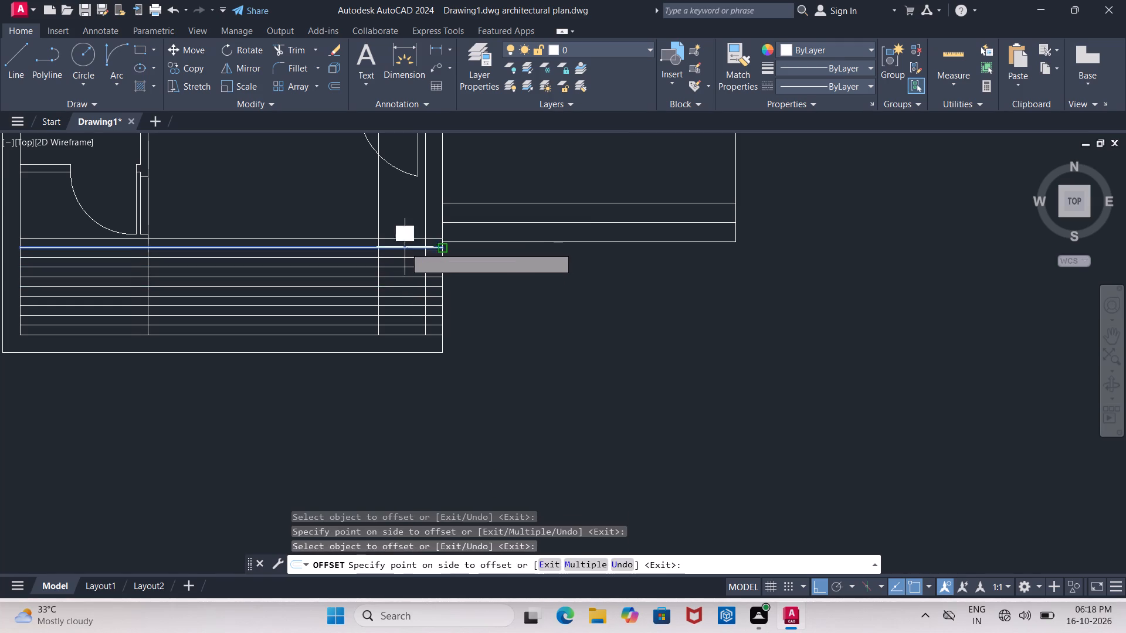
{"action": "left_click", "coordinate": [403, 221]}
{"action": "left_click", "coordinate": [405, 209]}
{"action": "left_click", "coordinate": [409, 236]}
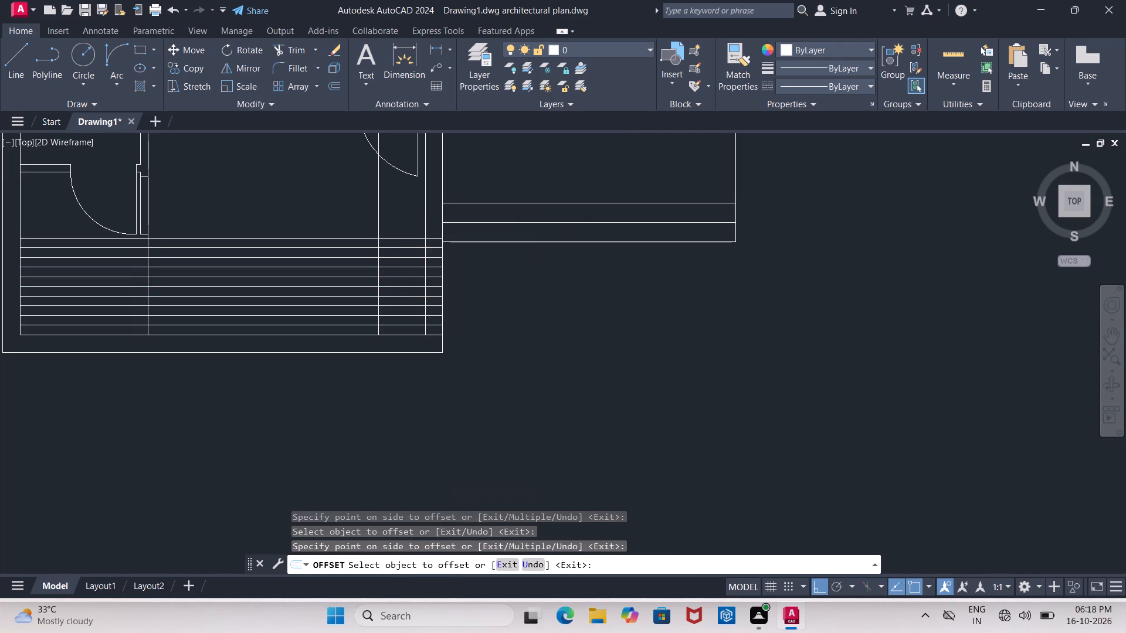
{"action": "left_click", "coordinate": [408, 207]}
{"action": "left_click", "coordinate": [407, 227]}
{"action": "left_click", "coordinate": [406, 213]}
{"action": "scroll", "coordinate": [405, 212], "scroll_direction": "up", "scroll_amount": 1}
{"action": "middle_click_drag", "start_coordinate": [405, 212], "coordinate": [409, 232]}
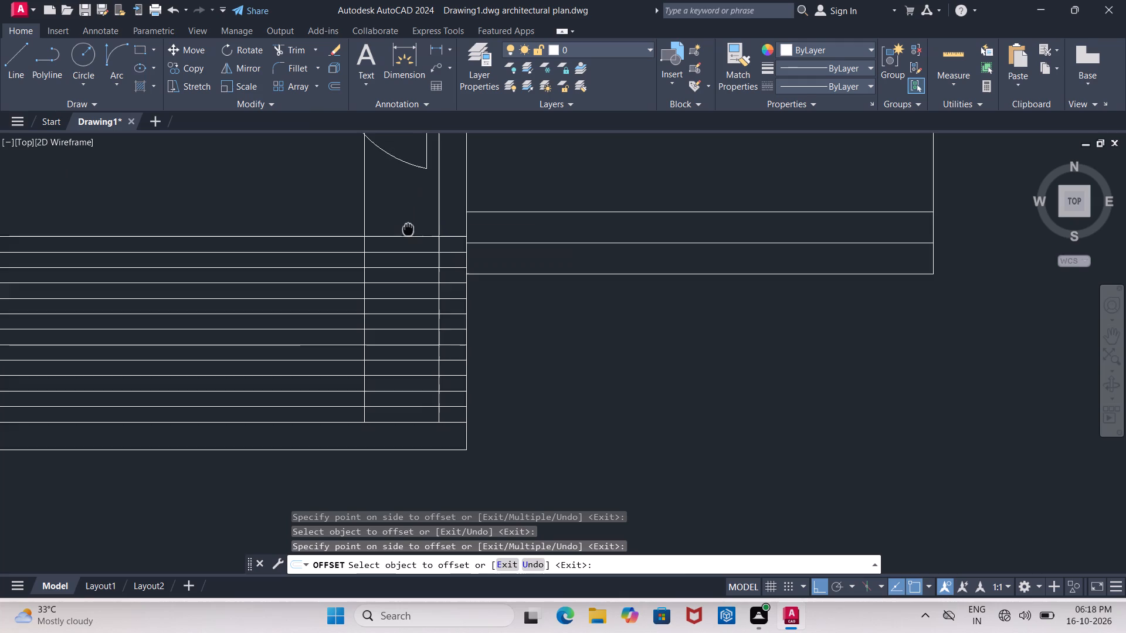
{"action": "middle_click_drag", "start_coordinate": [409, 232], "coordinate": [420, 256]}
{"action": "key", "text": "Escape"}
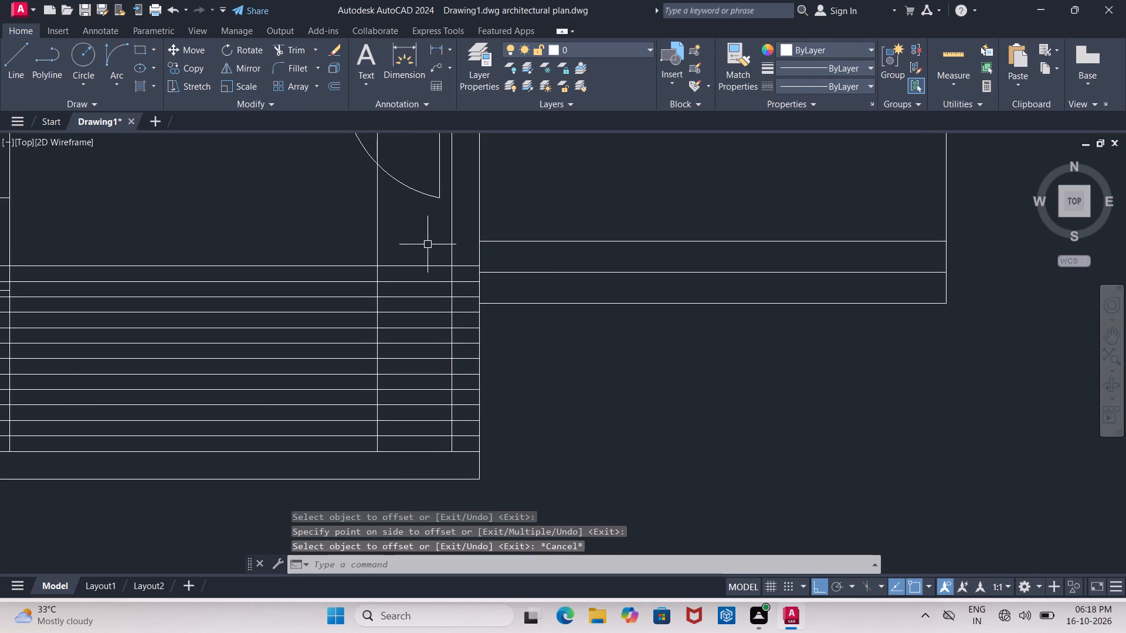
Offset the northernmost of the 5"-spaced lines by 1' northward.
{"action": "key", "text": "o"}
{"action": "key", "text": "Return"}
{"action": "type", "text": "1'"}
{"action": "key", "text": "Return"}
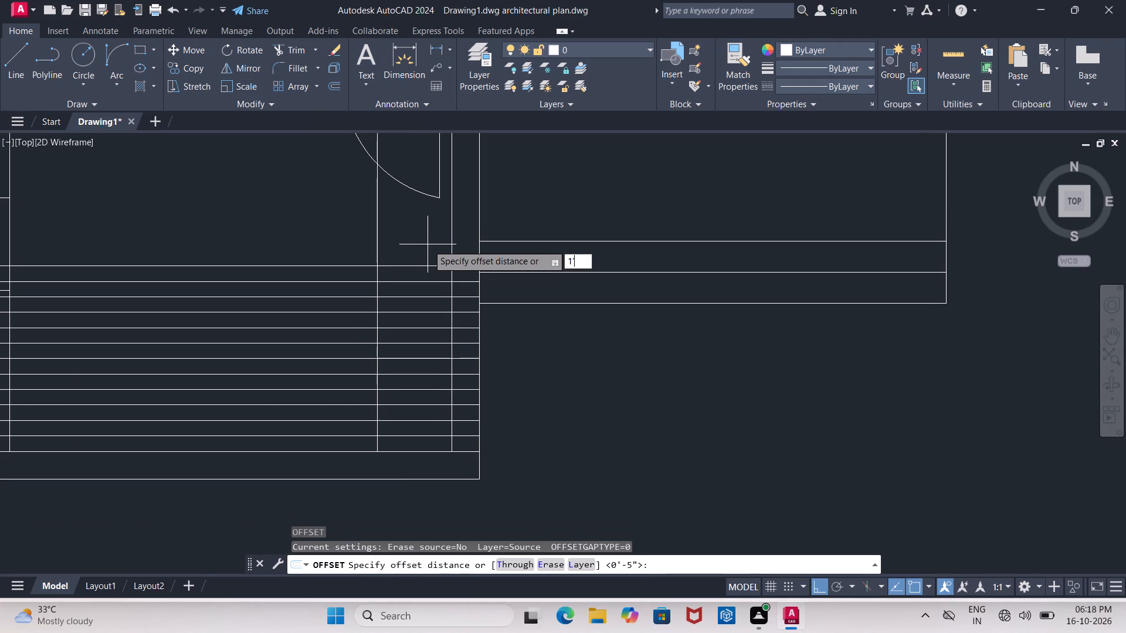
{"action": "left_click", "coordinate": [423, 261]}
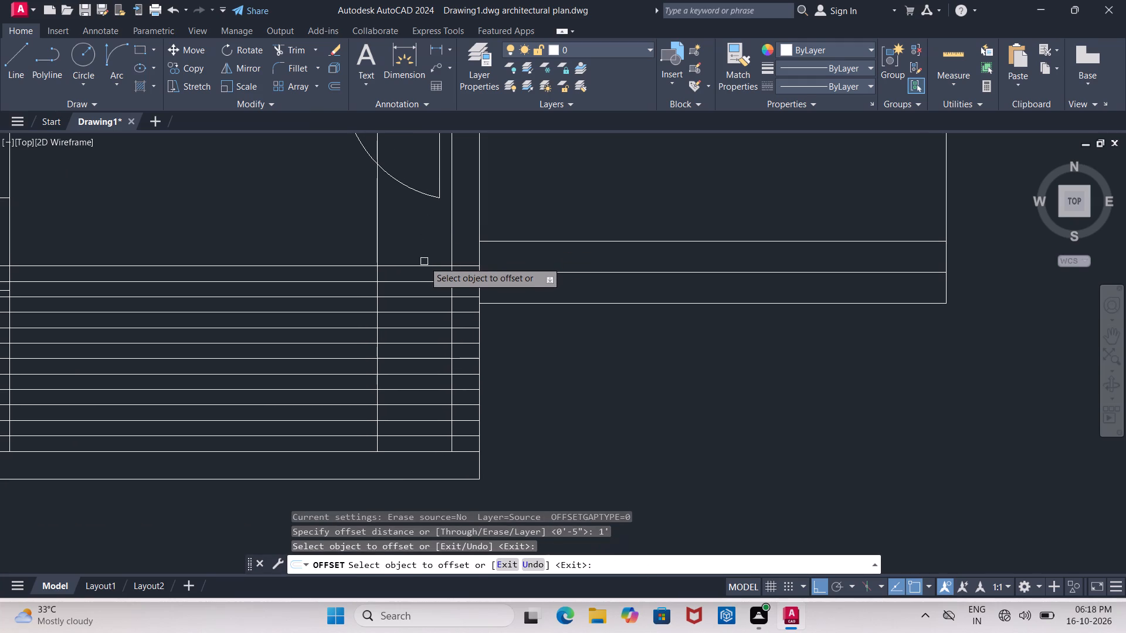
{"action": "left_click", "coordinate": [424, 263]}
{"action": "left_click", "coordinate": [431, 244]}
{"action": "middle_click_drag", "start_coordinate": [426, 253], "coordinate": [435, 275]}
{"action": "key", "text": "Escape"}
Trim the fitting's west vertical line and the east wall's inner face above the northernmost horizontal line in the south-central room.
{"action": "type", "text": "tr"}
{"action": "key", "text": "Return"}
{"action": "key", "text": "Return"}
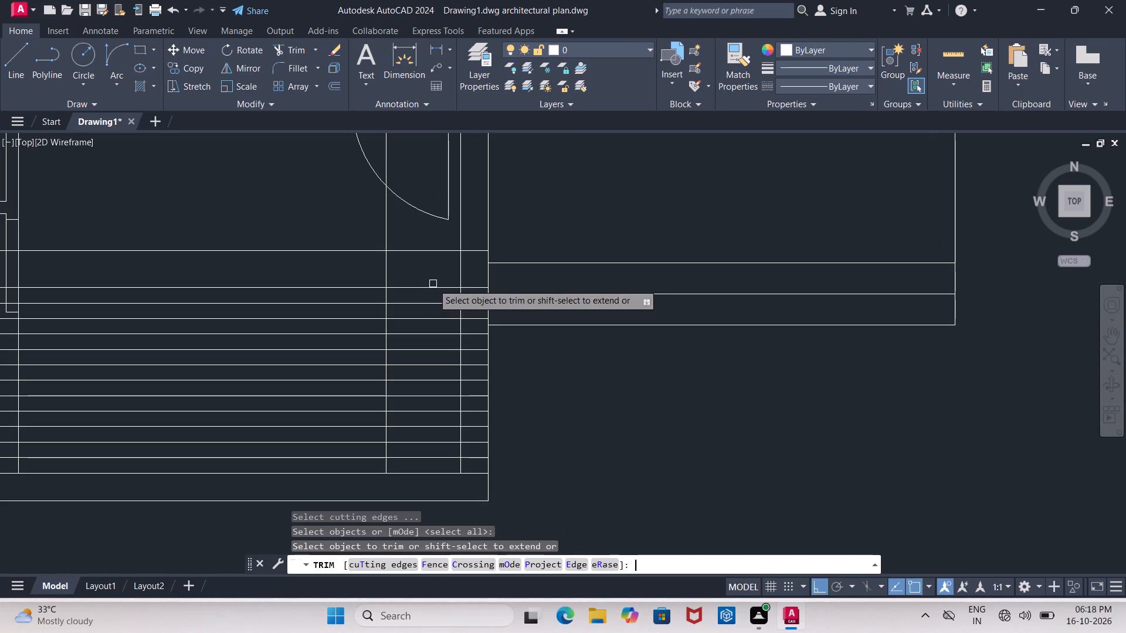
{"action": "left_click", "coordinate": [388, 238]}
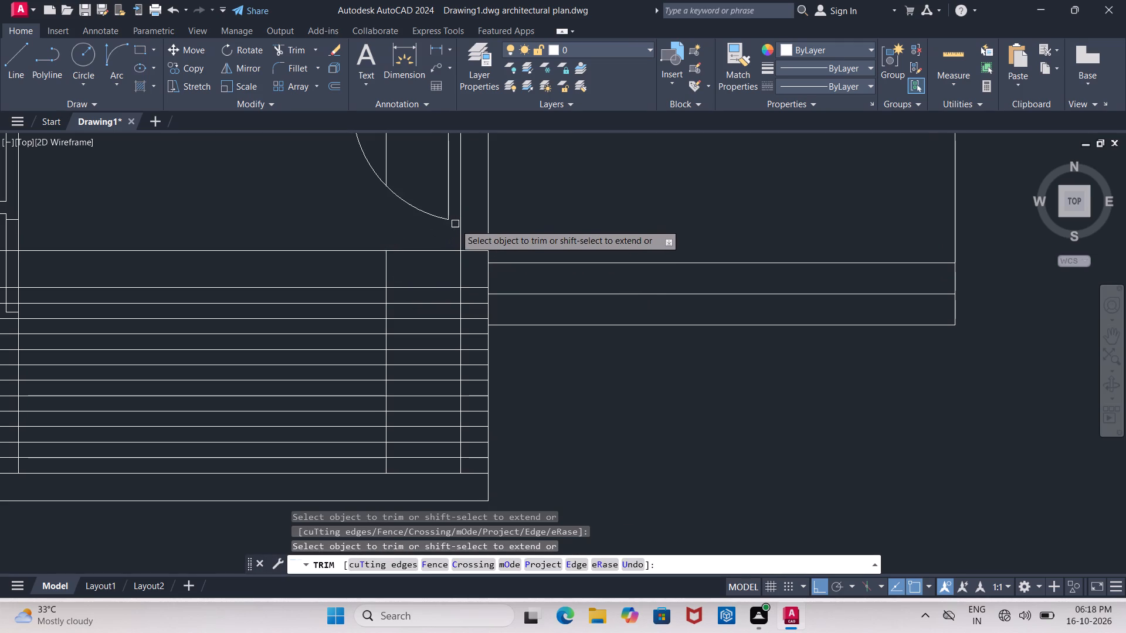
{"action": "left_click", "coordinate": [459, 229]}
Erase the leftover vertical line segment inside the south-central room's door swing.
{"action": "middle_click_drag", "start_coordinate": [400, 198], "coordinate": [411, 281]}
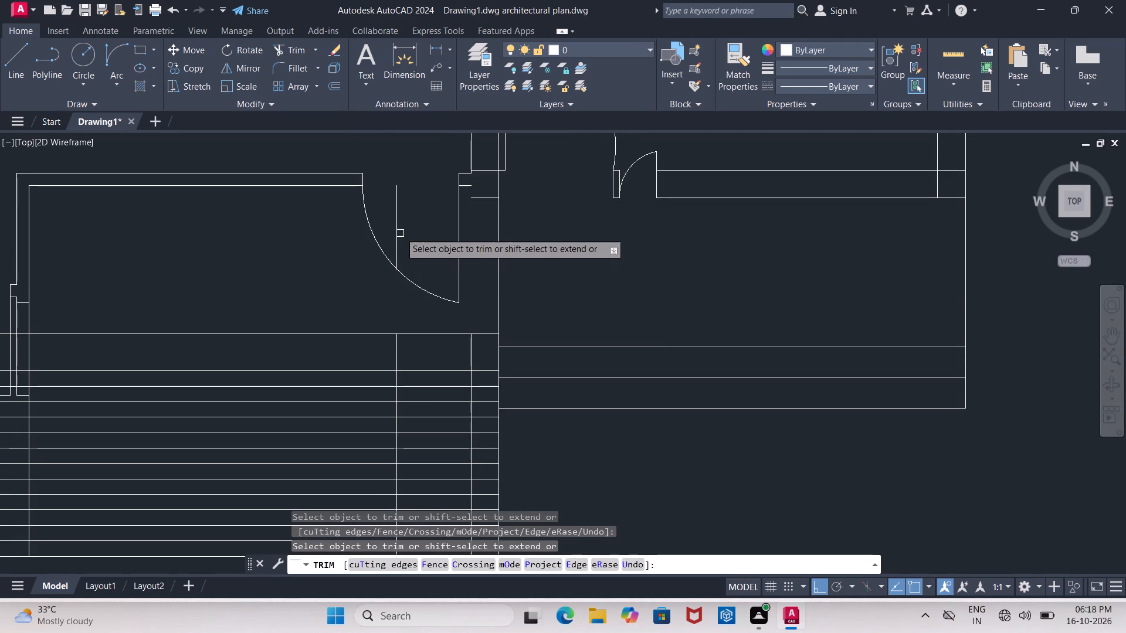
{"action": "double_click", "coordinate": [394, 233]}
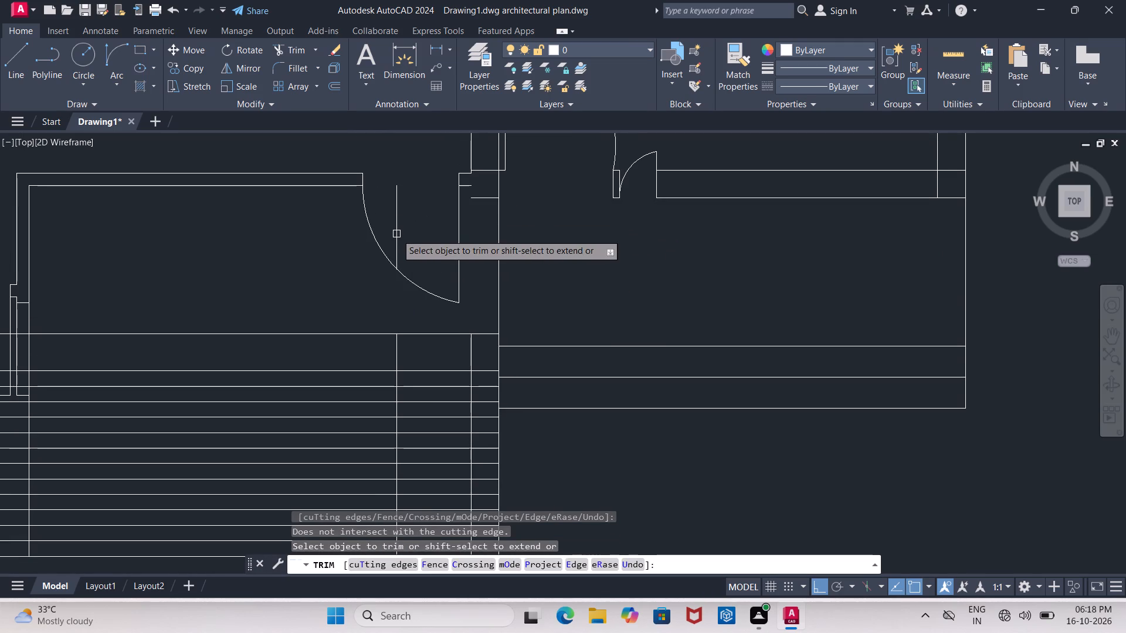
{"action": "key", "text": "Escape"}
{"action": "left_click", "coordinate": [396, 233]}
{"action": "key", "text": "Delete"}
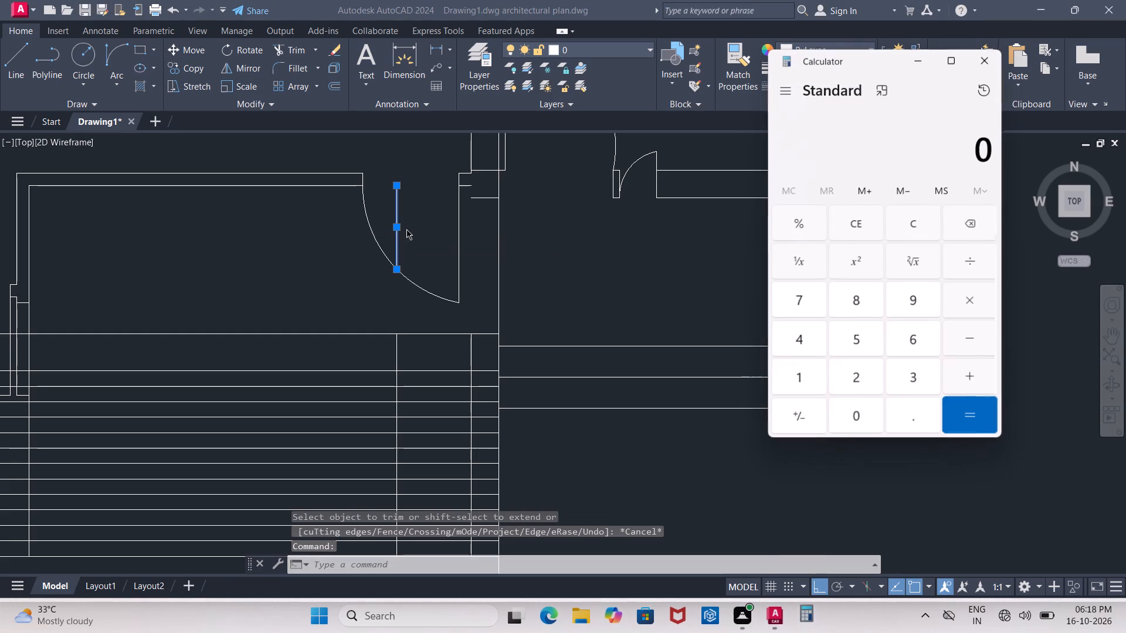
{"action": "left_click", "coordinate": [990, 67]}
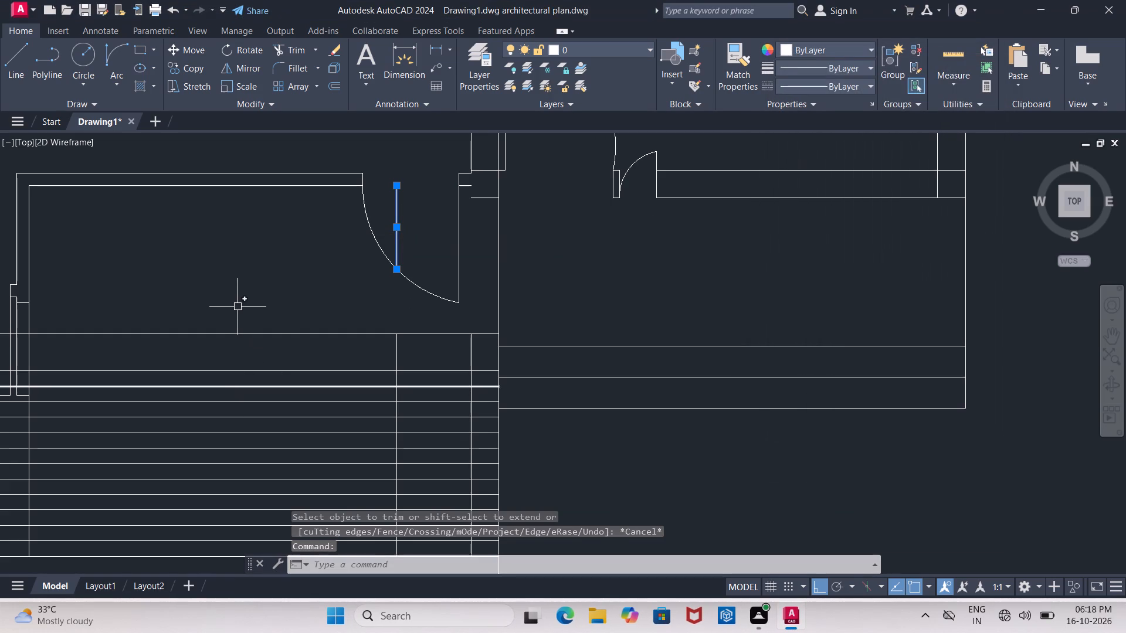
{"action": "key", "text": "Delete"}
{"action": "key", "text": "Escape"}
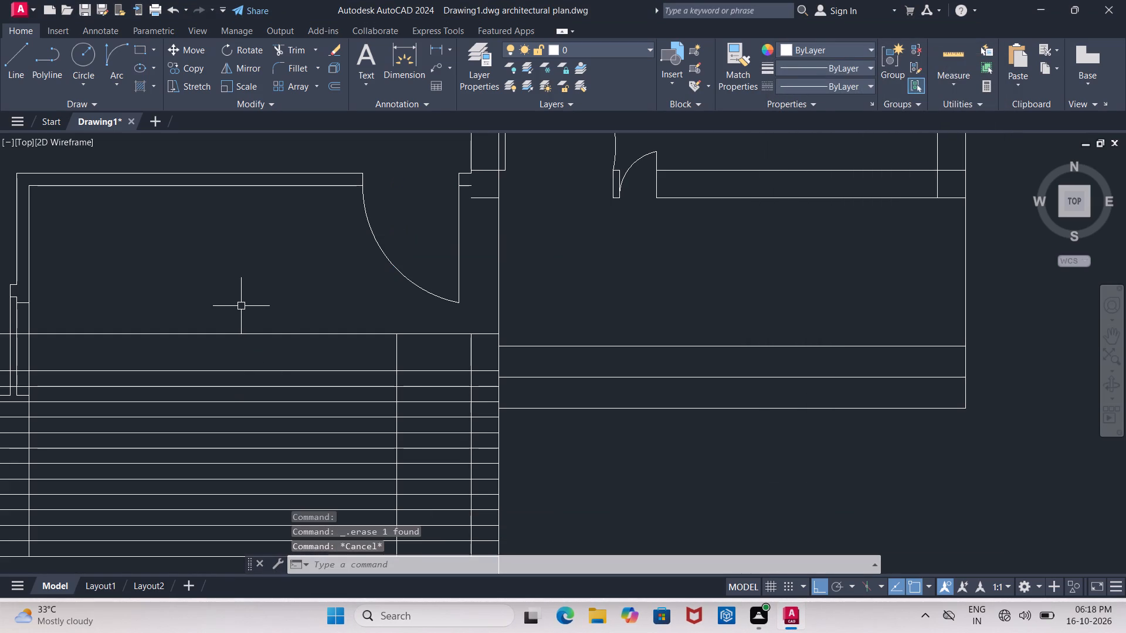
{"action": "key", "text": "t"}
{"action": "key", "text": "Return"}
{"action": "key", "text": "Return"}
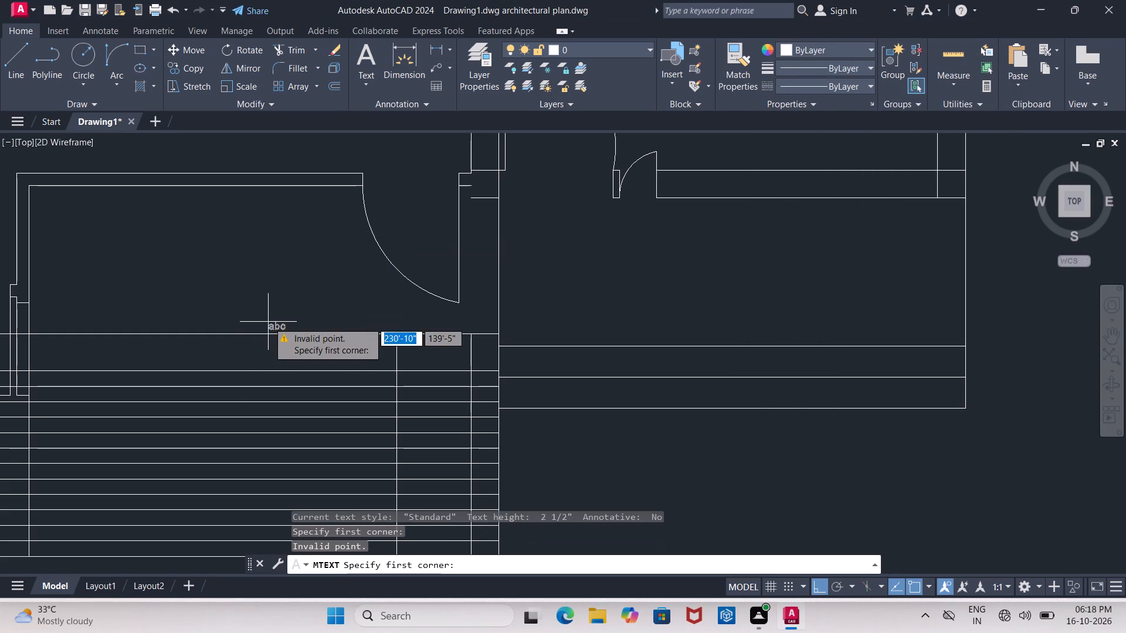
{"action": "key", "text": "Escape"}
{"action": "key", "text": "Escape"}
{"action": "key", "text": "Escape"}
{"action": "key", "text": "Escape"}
Trim the northernmost horizontal line west of the fitting's vertical line and across the east wall thickness.
{"action": "type", "text": "tr"}
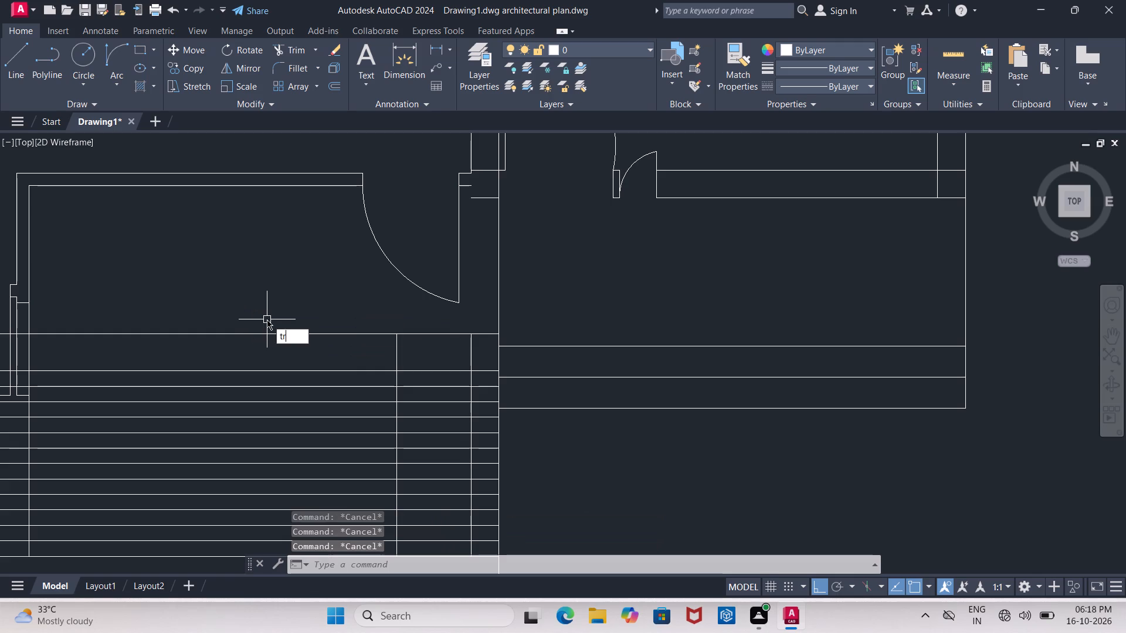
{"action": "key", "text": "Return"}
{"action": "key", "text": "Return"}
{"action": "left_click", "coordinate": [345, 334]}
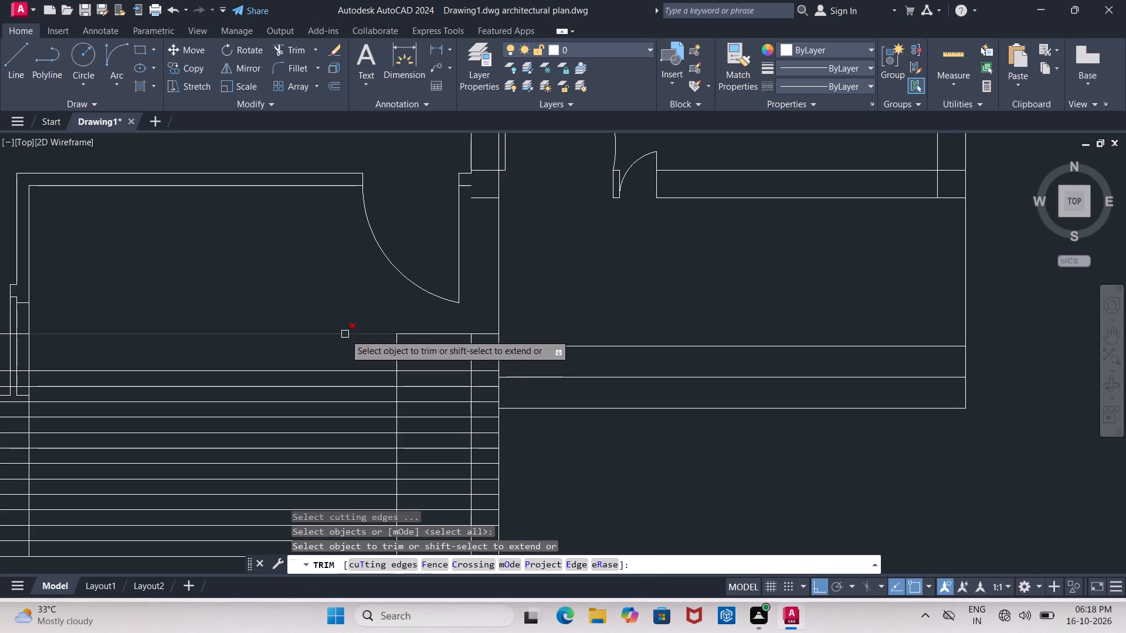
{"action": "middle_click_drag", "start_coordinate": [484, 338], "coordinate": [431, 198]}
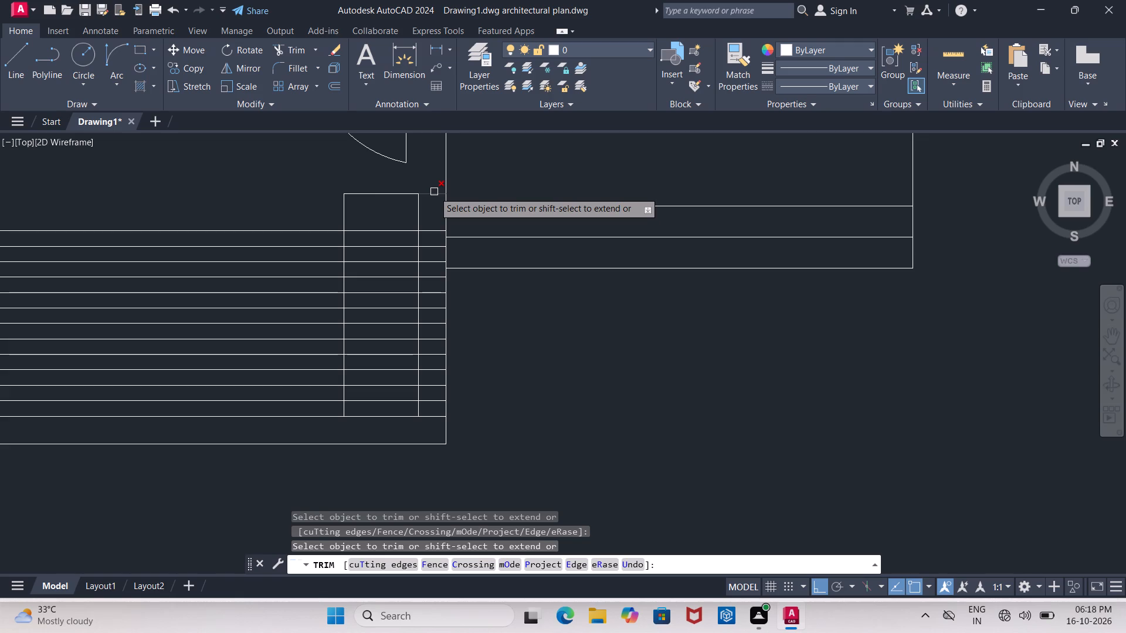
{"action": "scroll", "coordinate": [434, 192], "scroll_direction": "down", "scroll_amount": 1}
{"action": "middle_click_drag", "start_coordinate": [434, 192], "coordinate": [450, 264]}
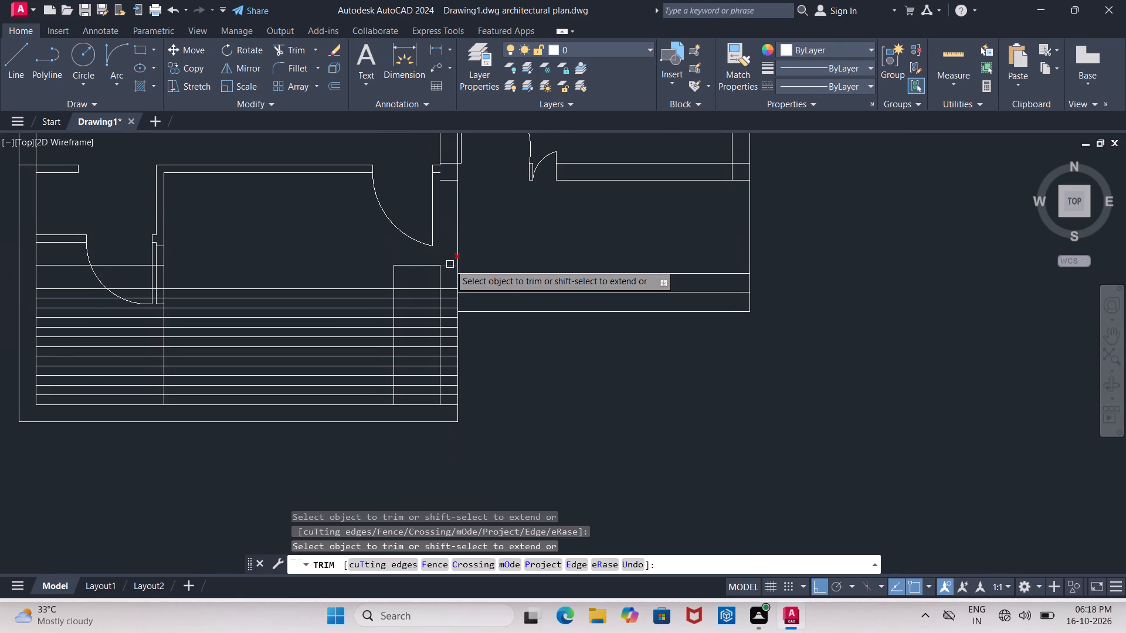
{"action": "left_click", "coordinate": [450, 264]}
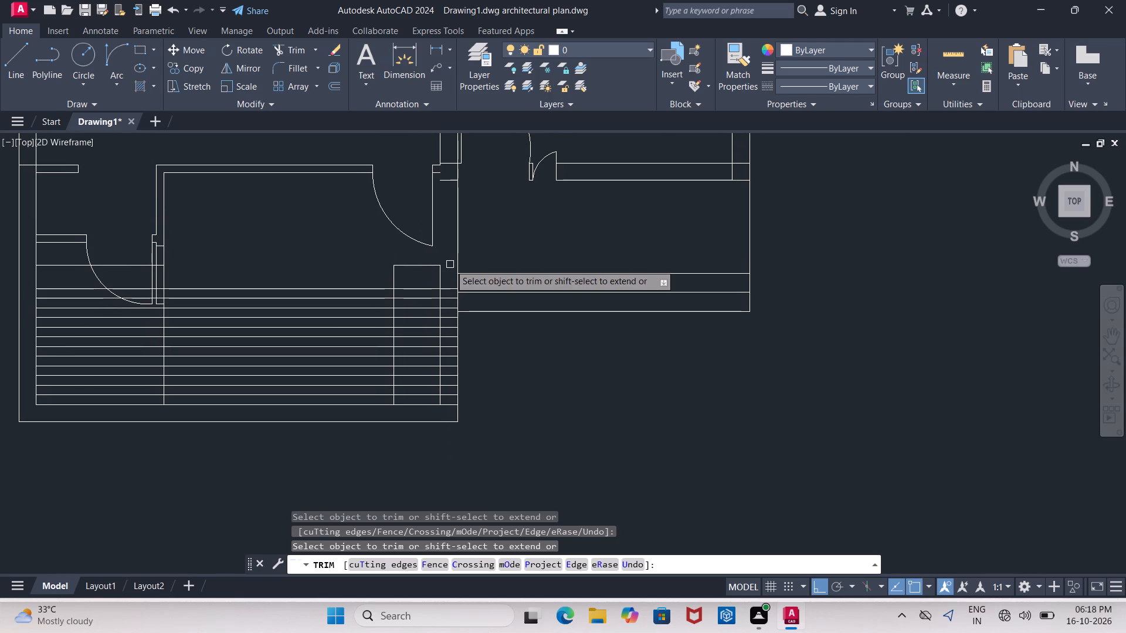
{"action": "key", "text": "Escape"}
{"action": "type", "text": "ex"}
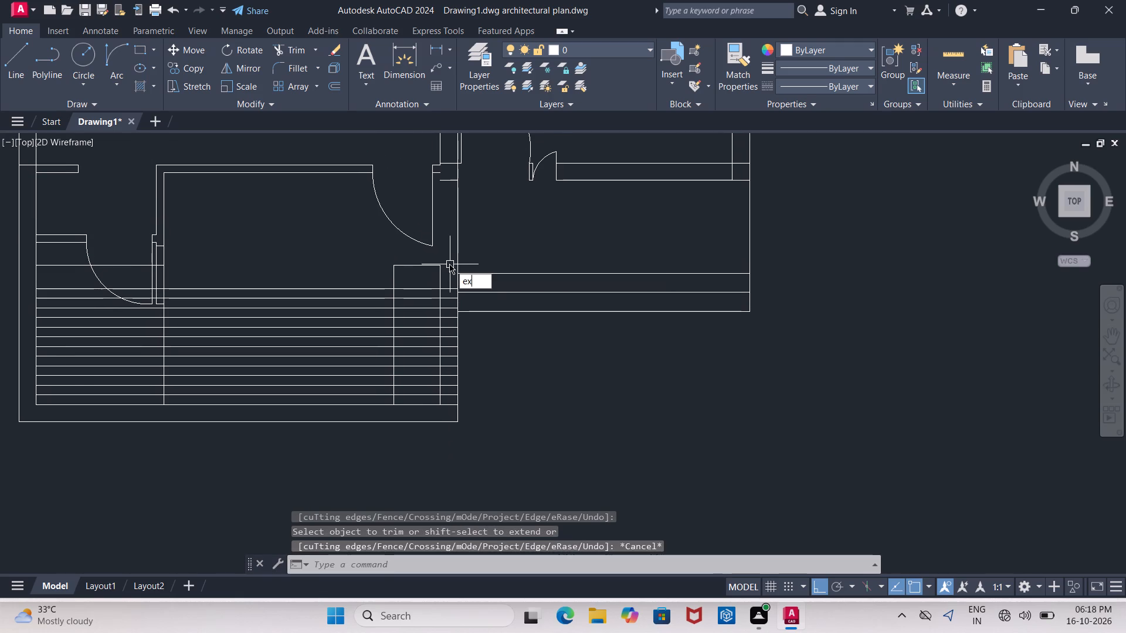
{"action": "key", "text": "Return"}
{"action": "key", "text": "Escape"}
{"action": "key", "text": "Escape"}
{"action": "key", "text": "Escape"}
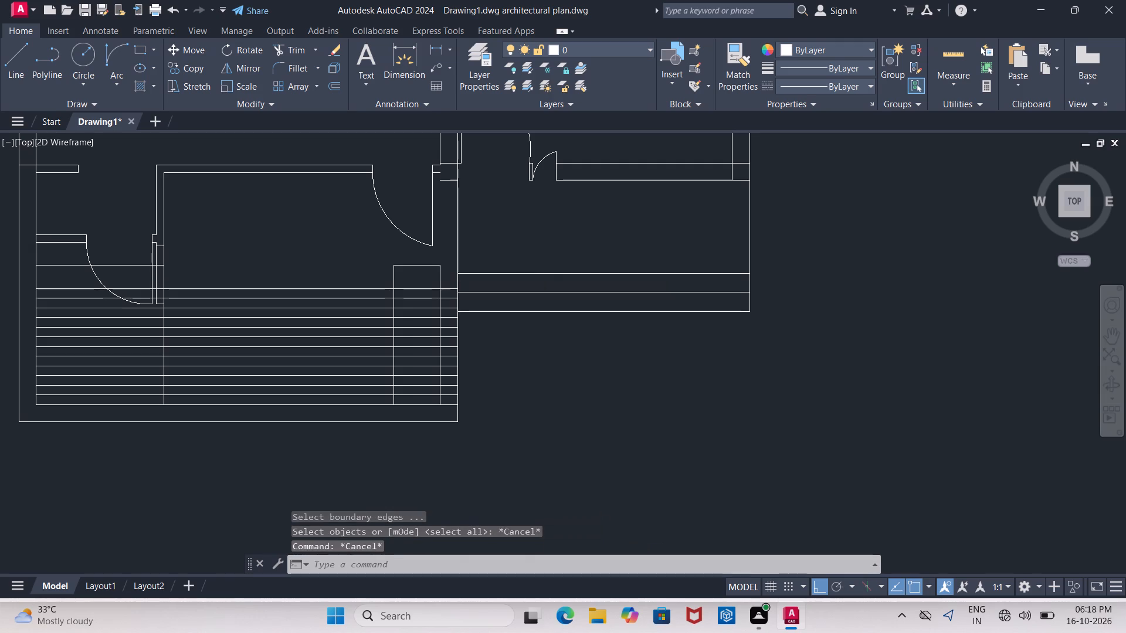
Extend the east wall's inner face northward past the wall junction to the door jamb line in the south-central room.
{"action": "type", "text": "ex"}
{"action": "key", "text": "Return"}
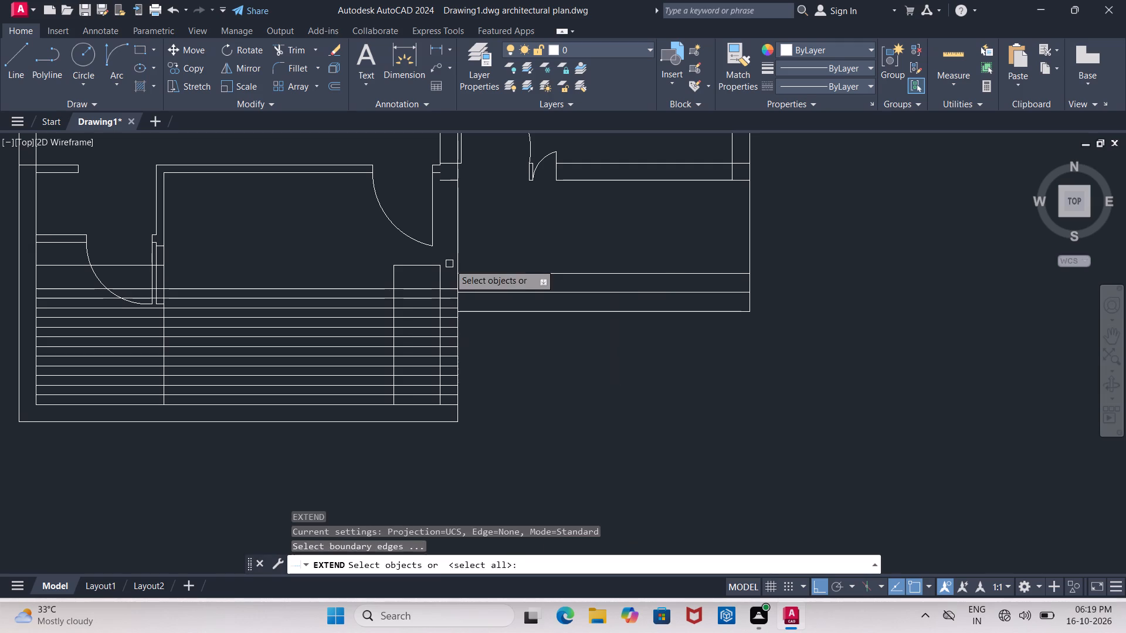
{"action": "key", "text": "Return"}
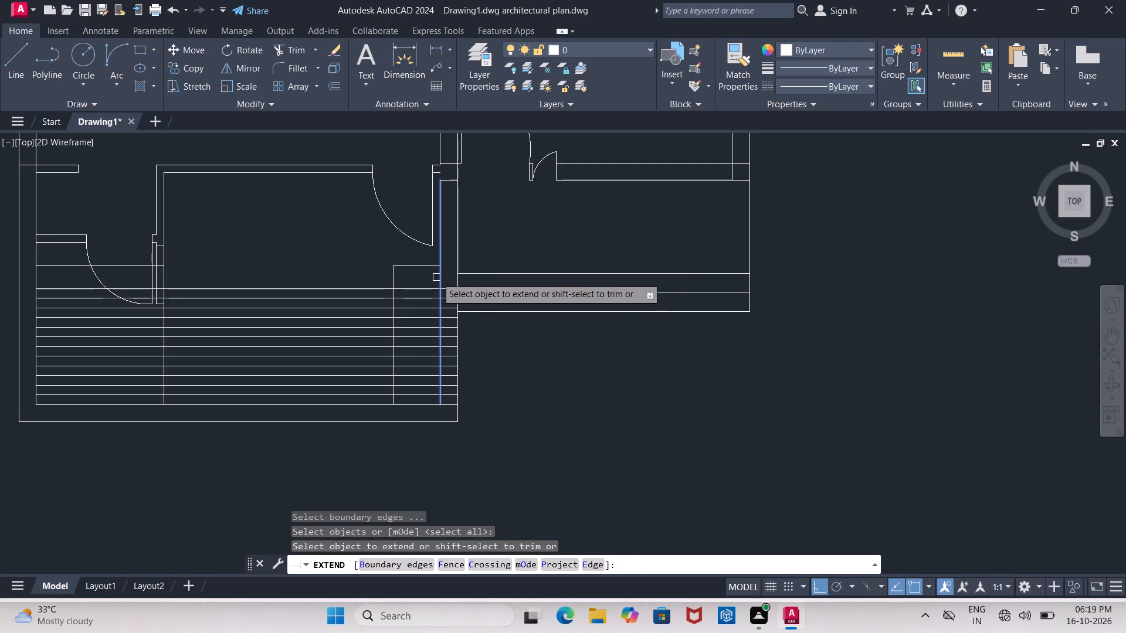
{"action": "left_click", "coordinate": [436, 277]}
{"action": "scroll", "coordinate": [443, 176], "scroll_direction": "up", "scroll_amount": 1}
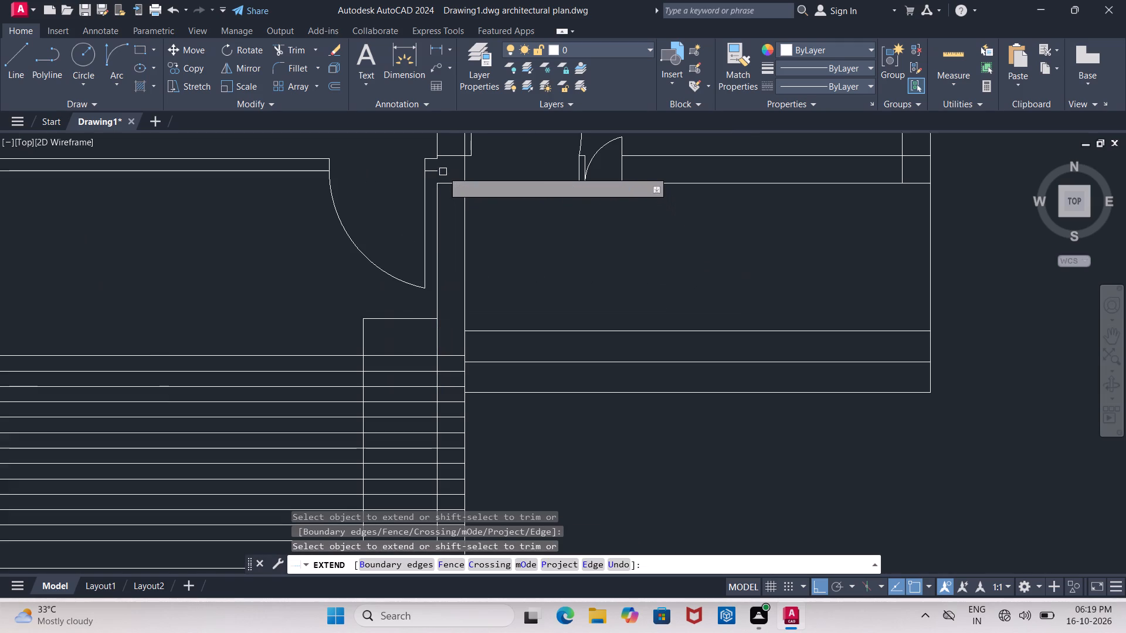
{"action": "middle_click_drag", "start_coordinate": [443, 171], "coordinate": [438, 183]}
{"action": "left_click", "coordinate": [429, 236]}
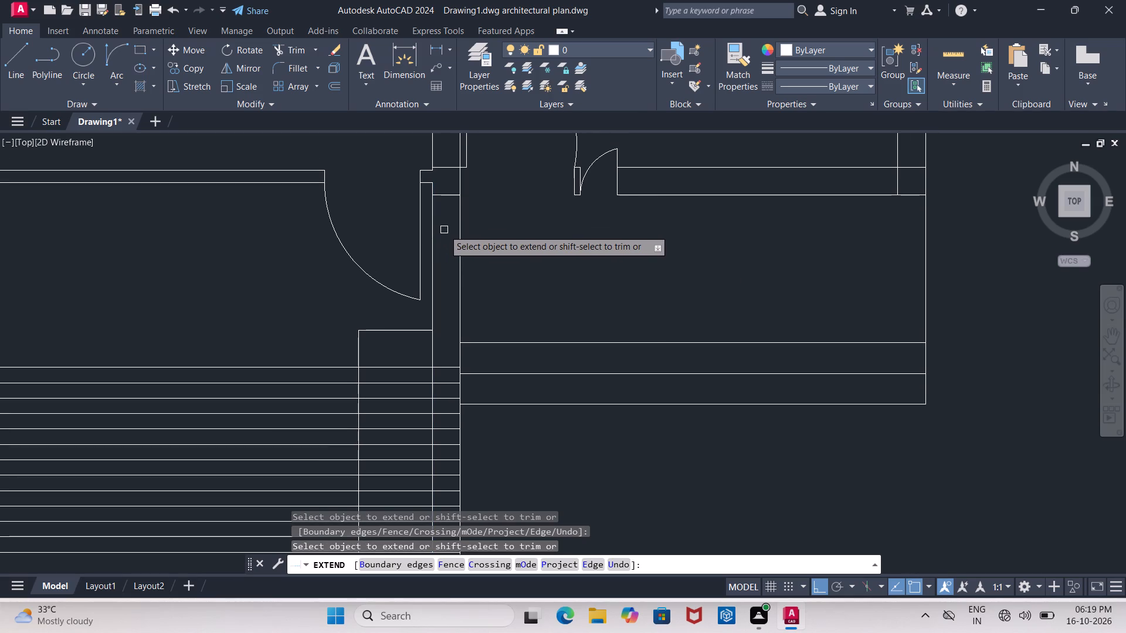
{"action": "scroll", "coordinate": [444, 230], "scroll_direction": "down", "scroll_amount": 1}
{"action": "middle_click_drag", "start_coordinate": [444, 230], "coordinate": [437, 156]}
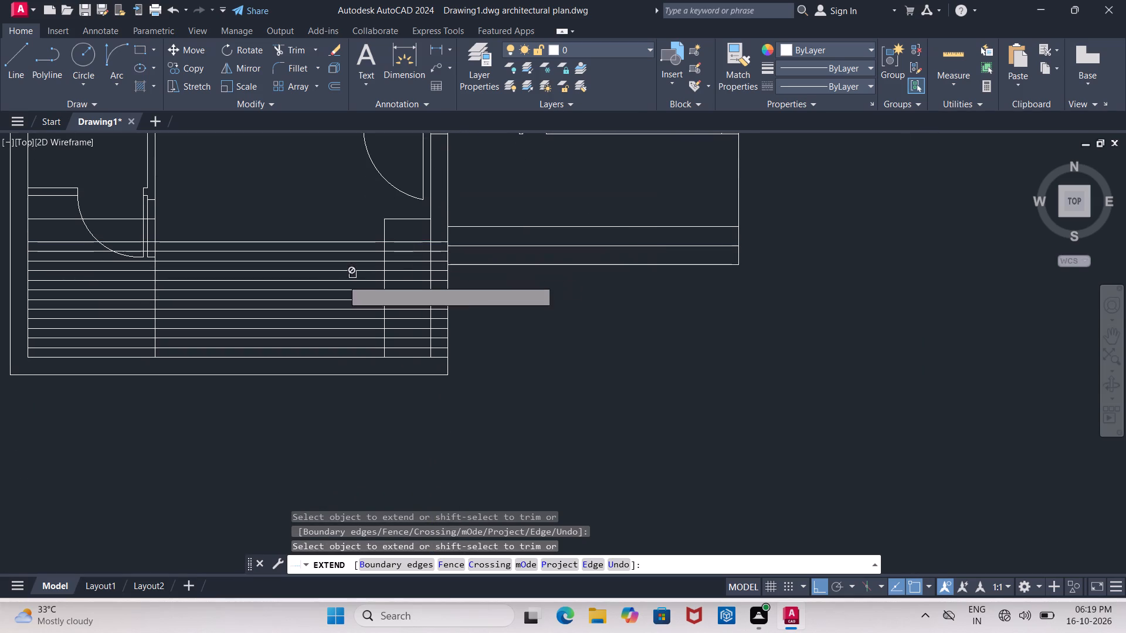
{"action": "key", "text": "Escape"}
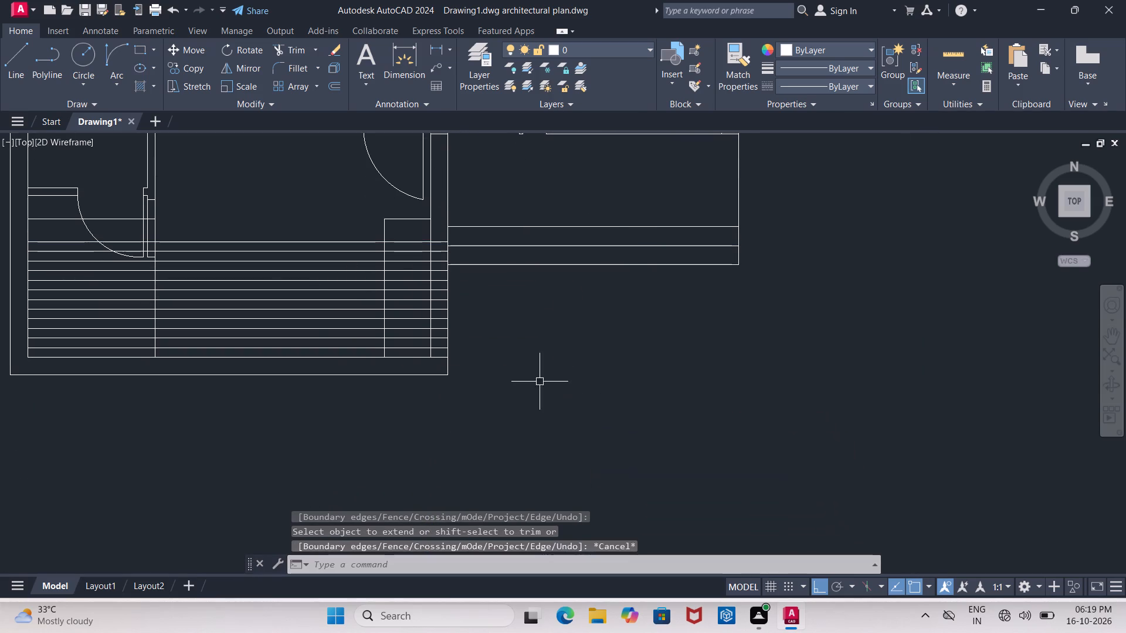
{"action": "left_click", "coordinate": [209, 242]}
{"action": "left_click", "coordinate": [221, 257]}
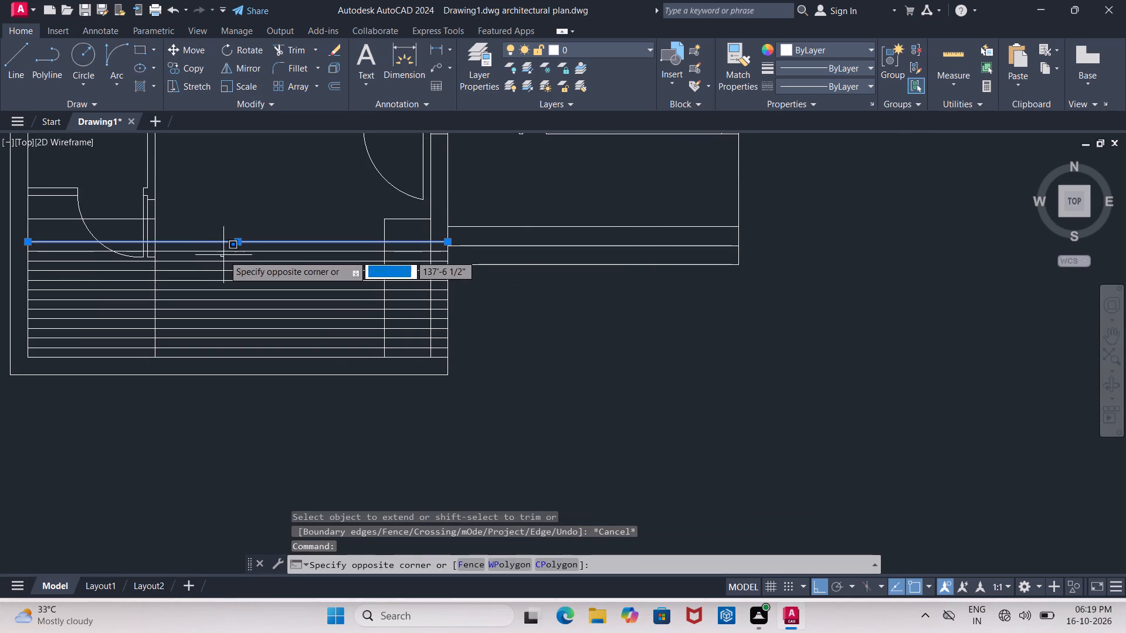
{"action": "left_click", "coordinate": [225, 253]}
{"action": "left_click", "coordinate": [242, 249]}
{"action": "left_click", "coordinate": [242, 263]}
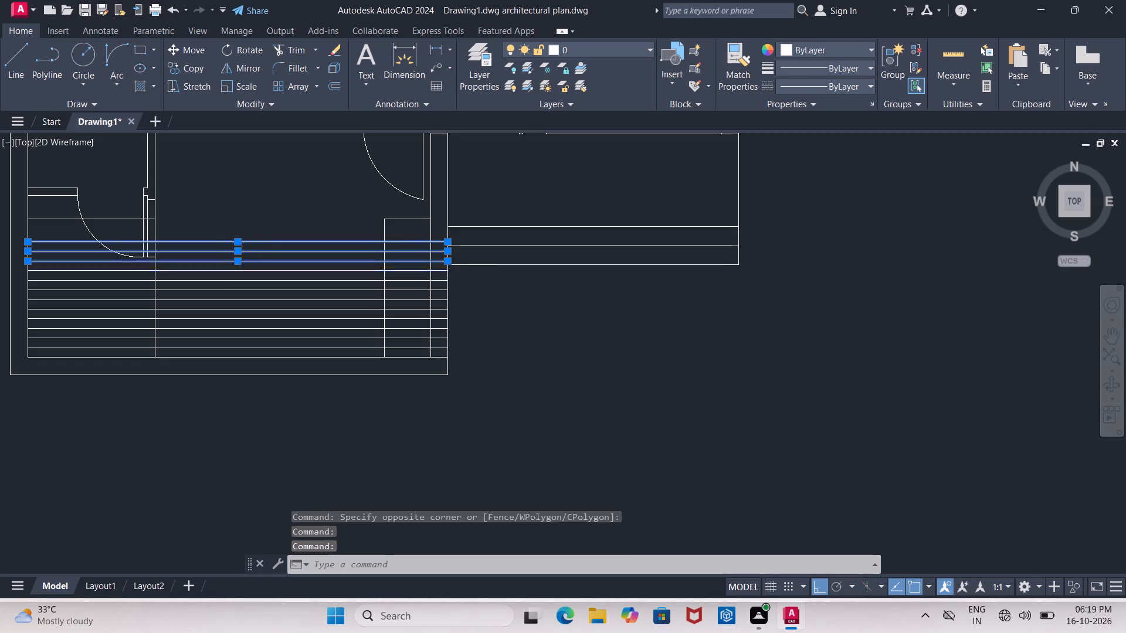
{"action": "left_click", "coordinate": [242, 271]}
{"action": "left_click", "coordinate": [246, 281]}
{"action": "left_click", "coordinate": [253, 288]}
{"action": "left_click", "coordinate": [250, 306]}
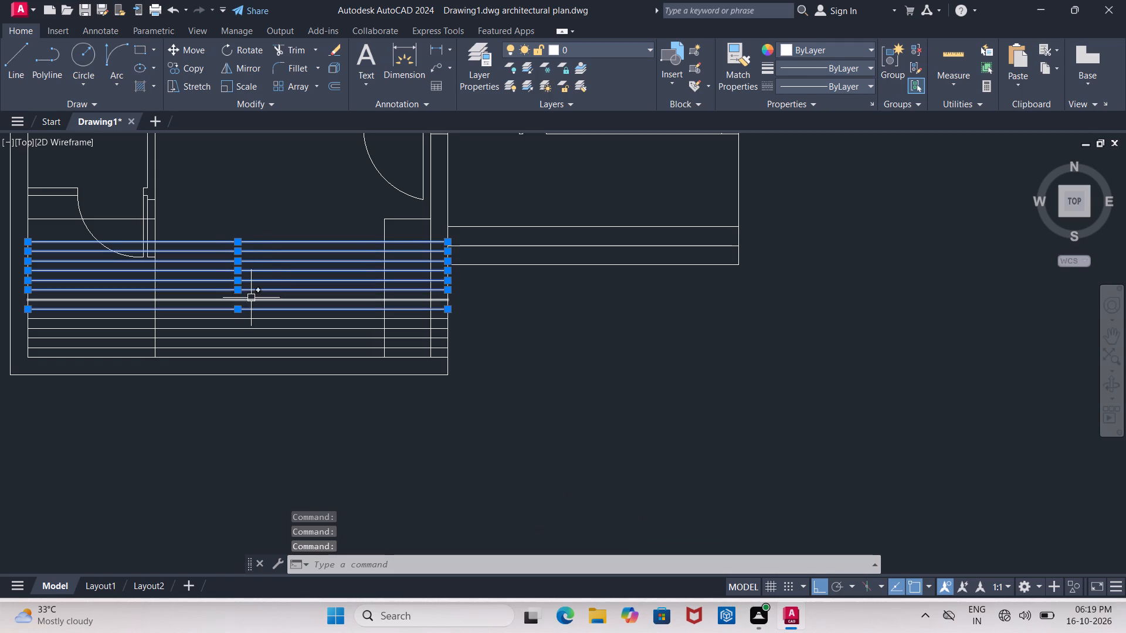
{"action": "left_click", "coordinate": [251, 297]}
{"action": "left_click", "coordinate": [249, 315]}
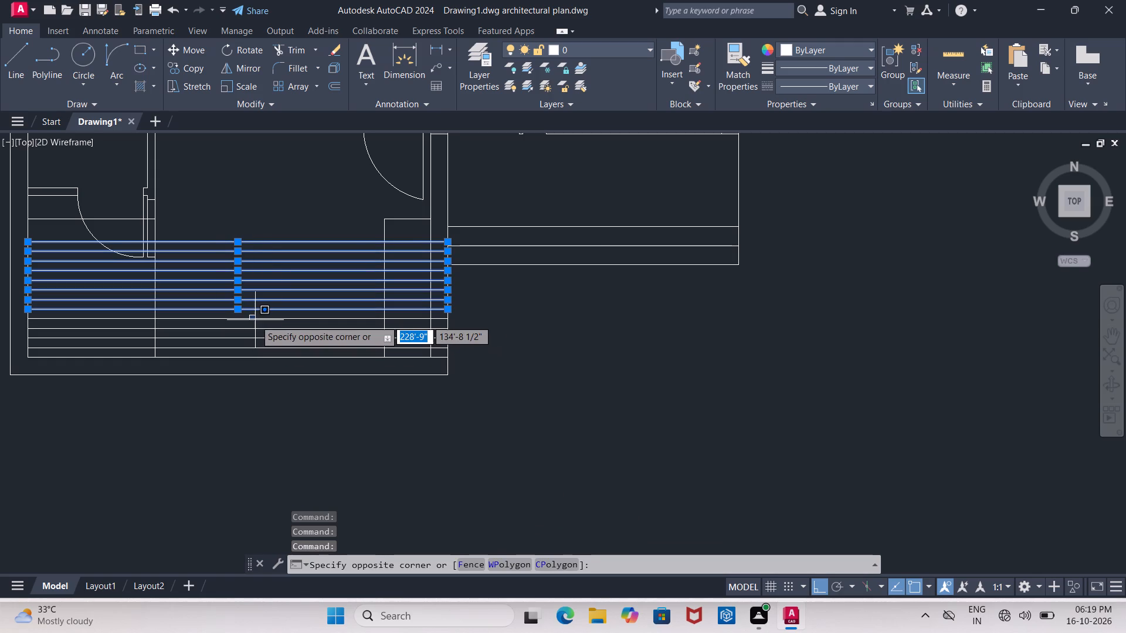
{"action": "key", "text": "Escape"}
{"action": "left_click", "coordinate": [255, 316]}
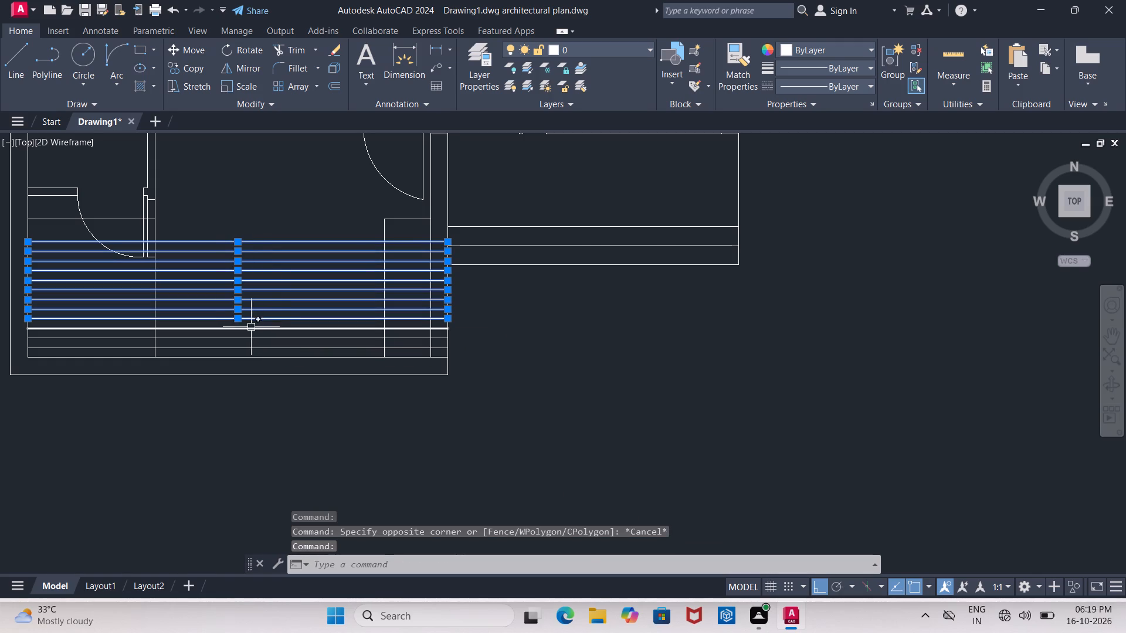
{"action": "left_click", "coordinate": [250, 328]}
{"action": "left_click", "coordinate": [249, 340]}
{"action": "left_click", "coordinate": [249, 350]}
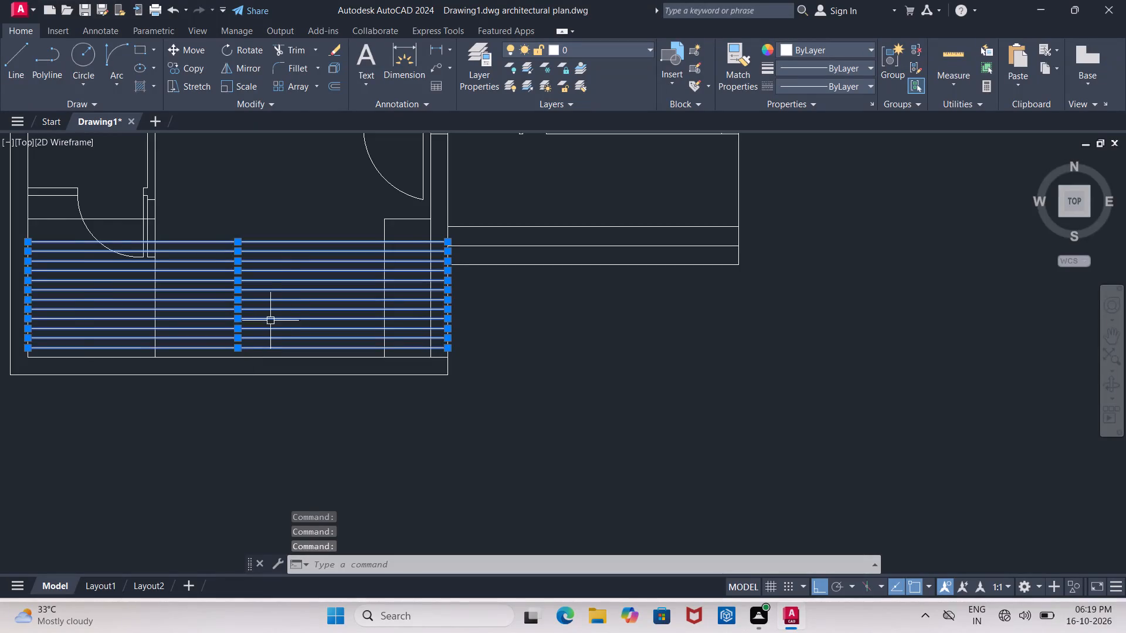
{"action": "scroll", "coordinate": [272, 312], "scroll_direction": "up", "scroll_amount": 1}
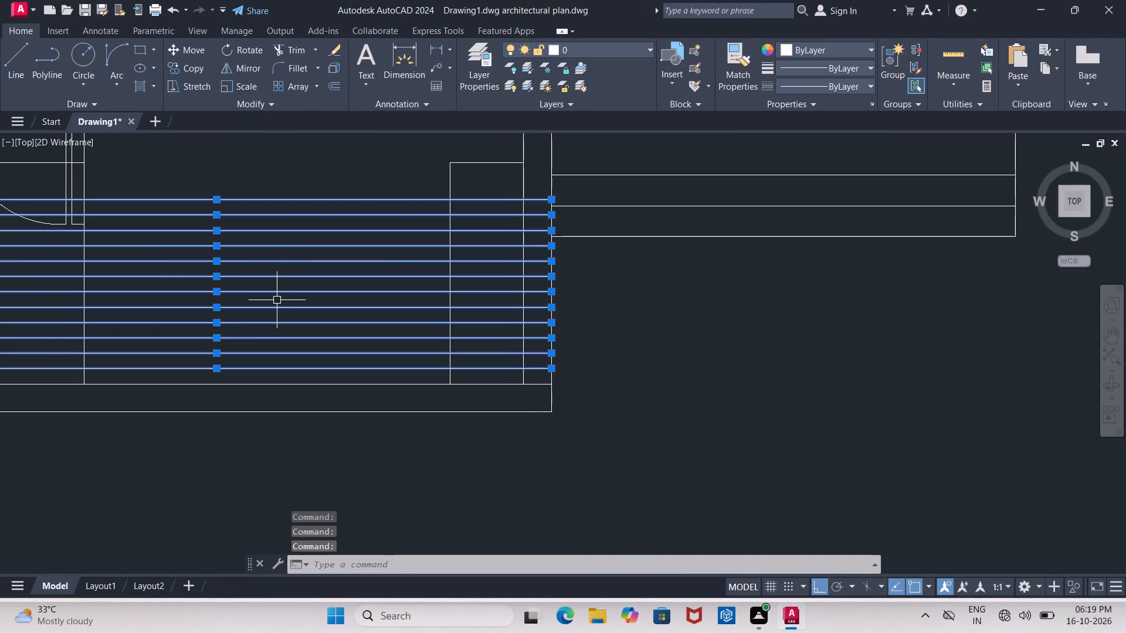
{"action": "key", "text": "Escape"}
Trim the twelve 5"-spaced lines between the room's west wall and the fitting's west vertical line.
{"action": "type", "text": "tr"}
{"action": "key", "text": "Return"}
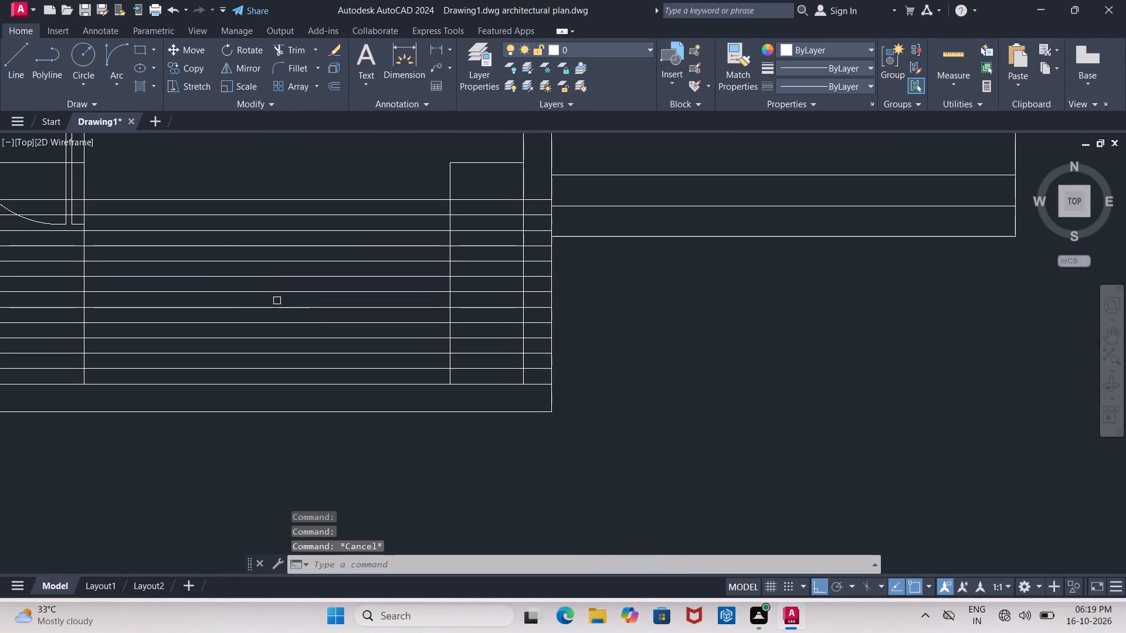
{"action": "key", "text": "Return"}
{"action": "left_click", "coordinate": [199, 166]}
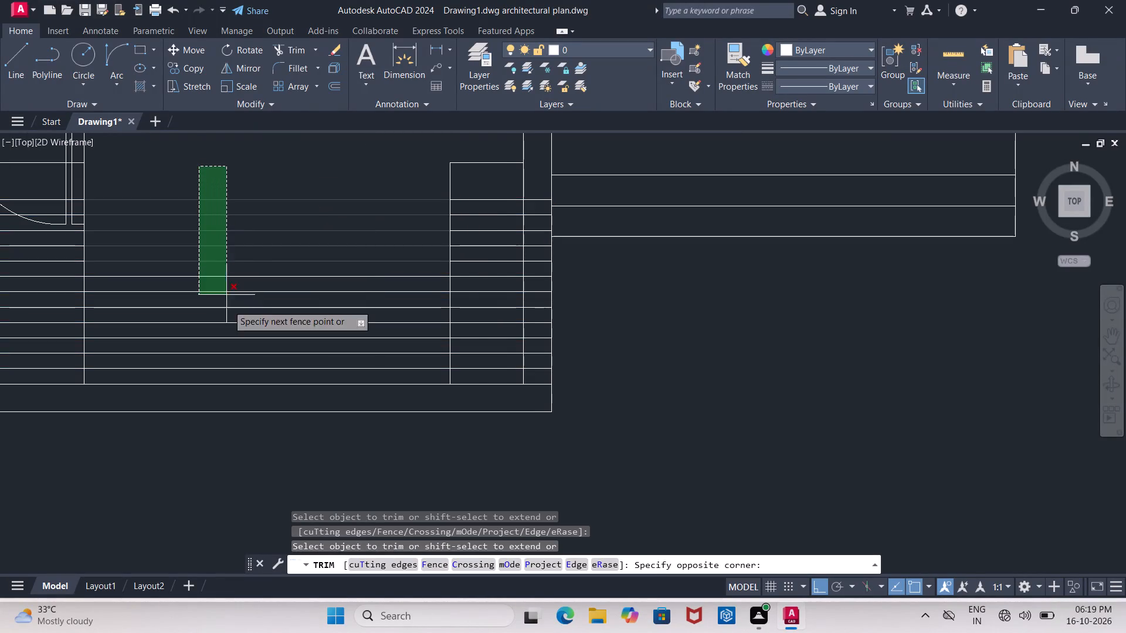
{"action": "left_click", "coordinate": [239, 370]}
{"action": "scroll", "coordinate": [243, 368], "scroll_direction": "down", "scroll_amount": 2}
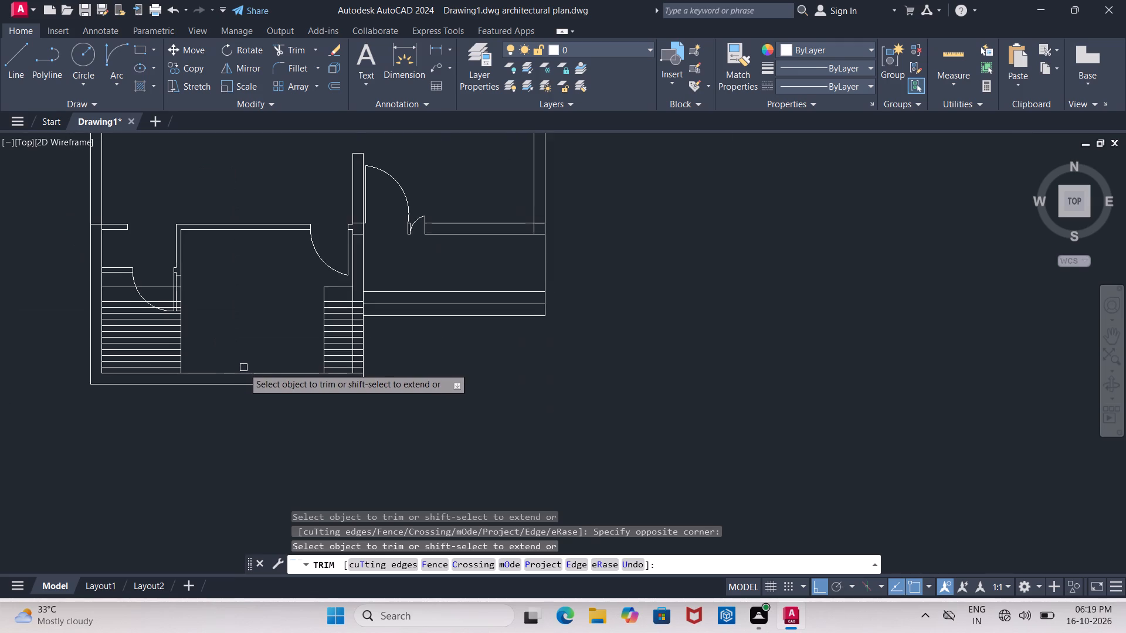
{"action": "middle_click_drag", "start_coordinate": [243, 367], "coordinate": [311, 336]}
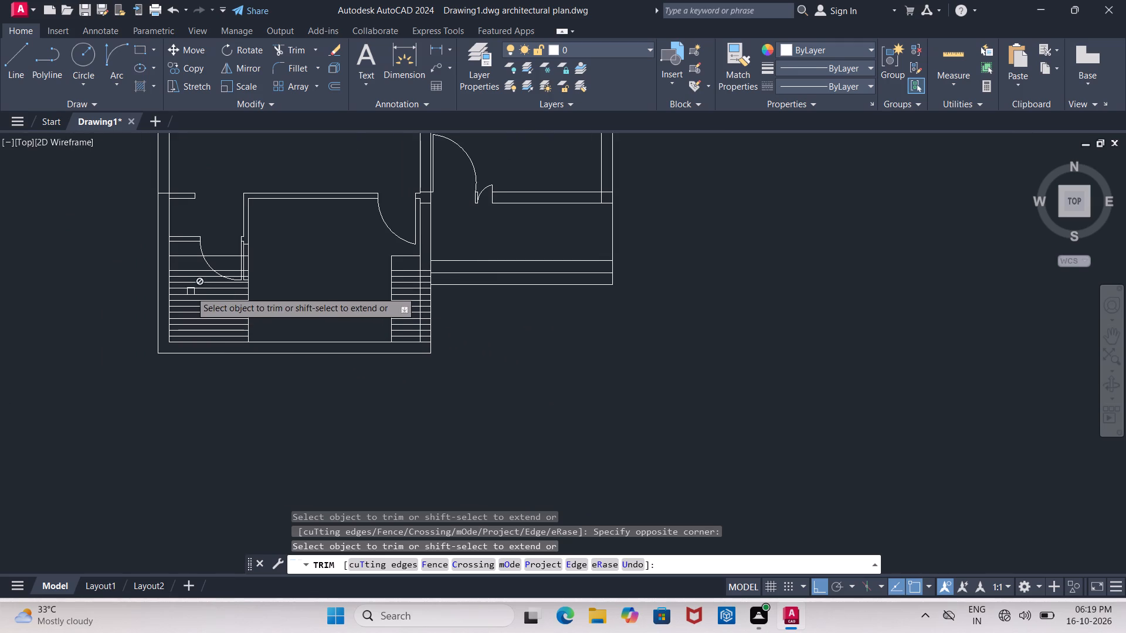
{"action": "key", "text": "Escape"}
Erase all the leftover 5"-spaced horizontal lines in the southwest room, between its west wall and east boundary line.
{"action": "scroll", "coordinate": [195, 270], "scroll_direction": "up", "scroll_amount": 1}
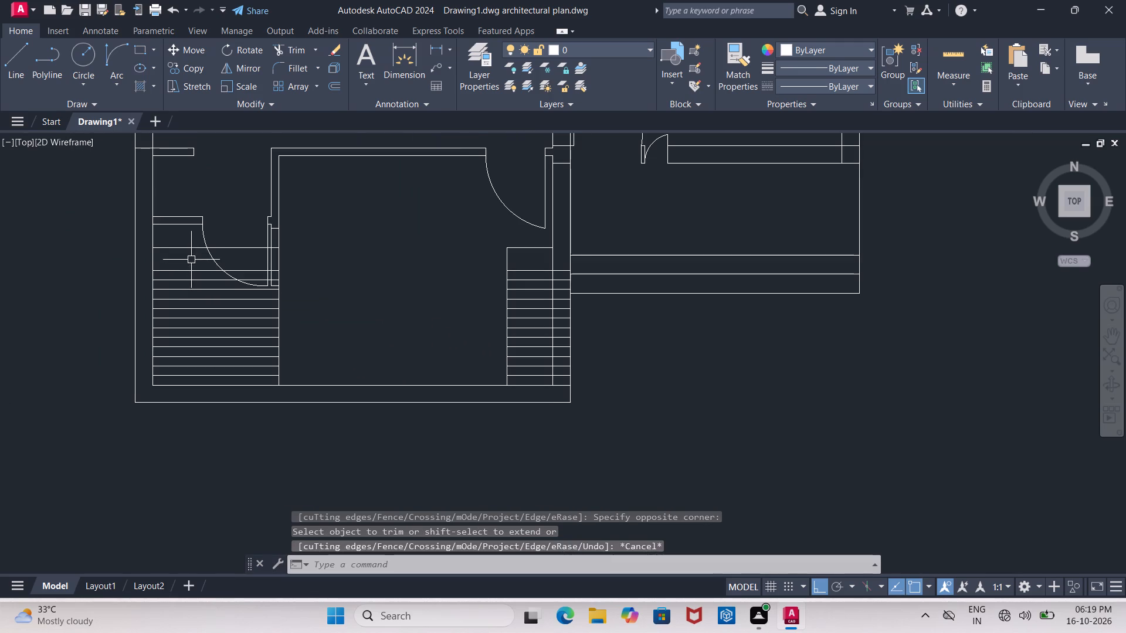
{"action": "left_click", "coordinate": [187, 247]}
{"action": "left_click", "coordinate": [186, 268]}
{"action": "left_click", "coordinate": [189, 282]}
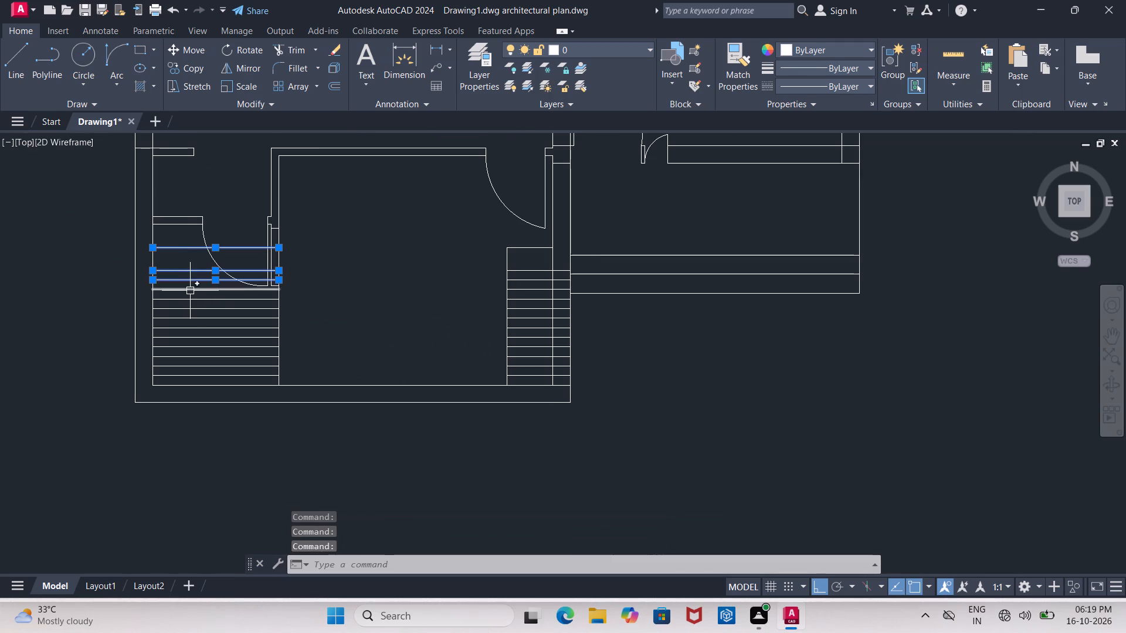
{"action": "left_click", "coordinate": [190, 291]}
{"action": "left_click", "coordinate": [202, 298]}
{"action": "left_click", "coordinate": [201, 308]}
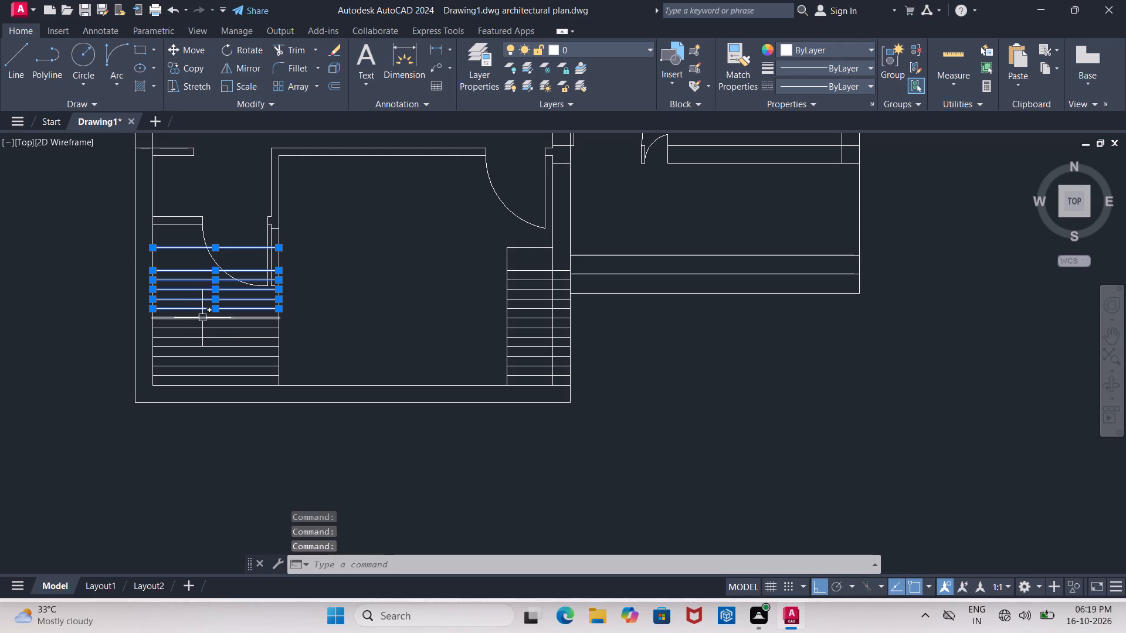
{"action": "left_click", "coordinate": [202, 318]}
{"action": "left_click", "coordinate": [206, 328]}
{"action": "left_click", "coordinate": [207, 341]}
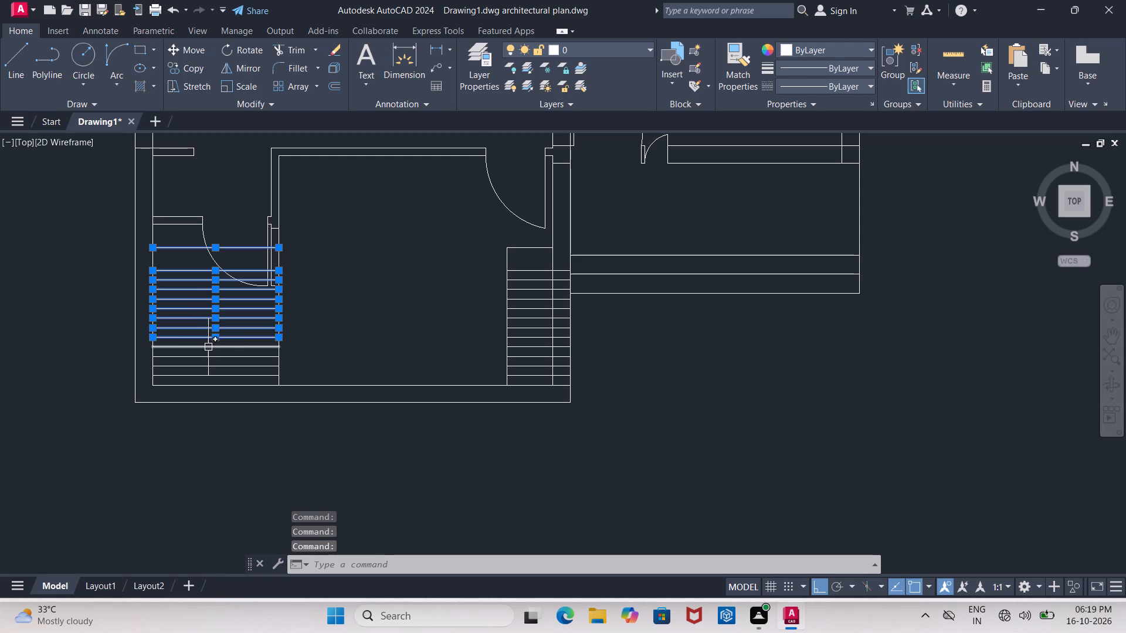
{"action": "left_click", "coordinate": [208, 347]}
{"action": "left_click", "coordinate": [208, 355]}
{"action": "left_click", "coordinate": [207, 369]}
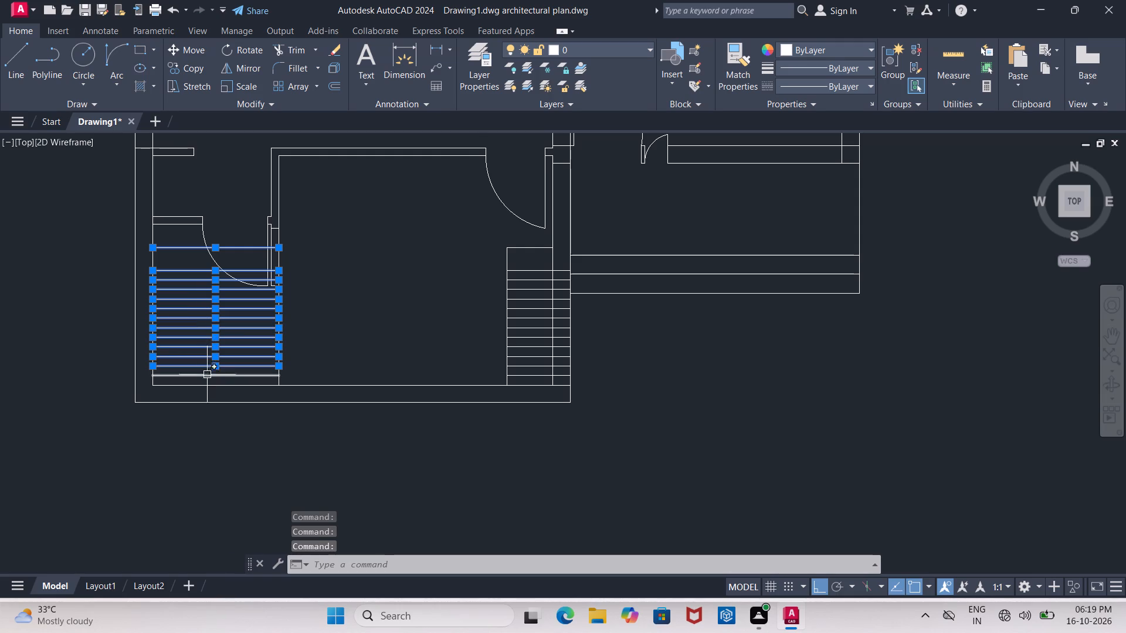
{"action": "left_click", "coordinate": [207, 375]}
{"action": "key", "text": "Delete"}
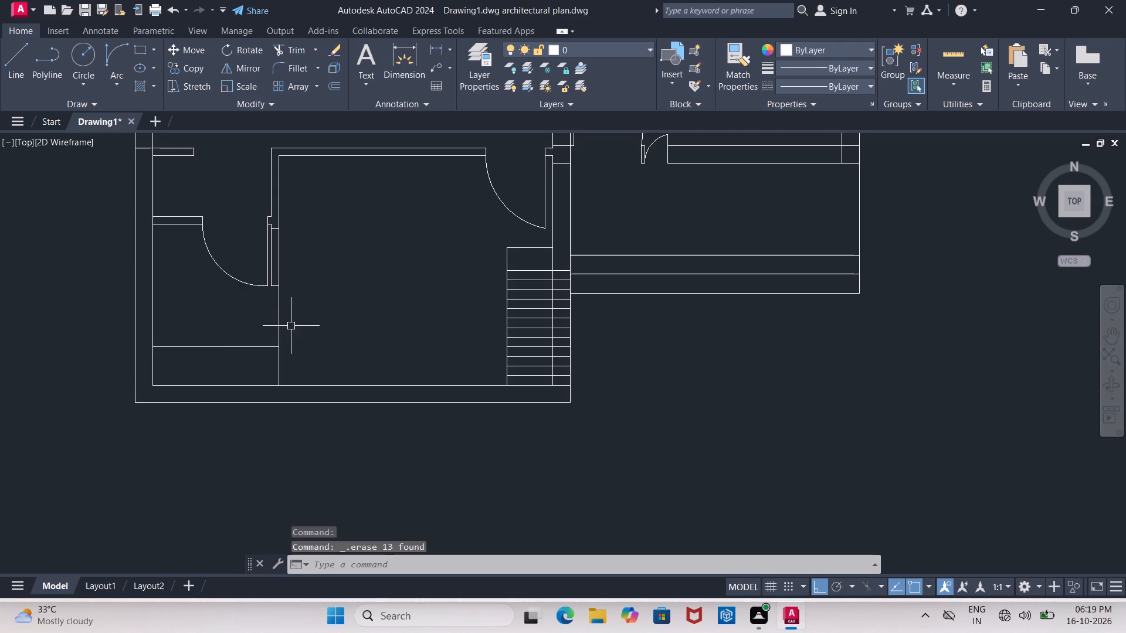
{"action": "left_click", "coordinate": [255, 348]}
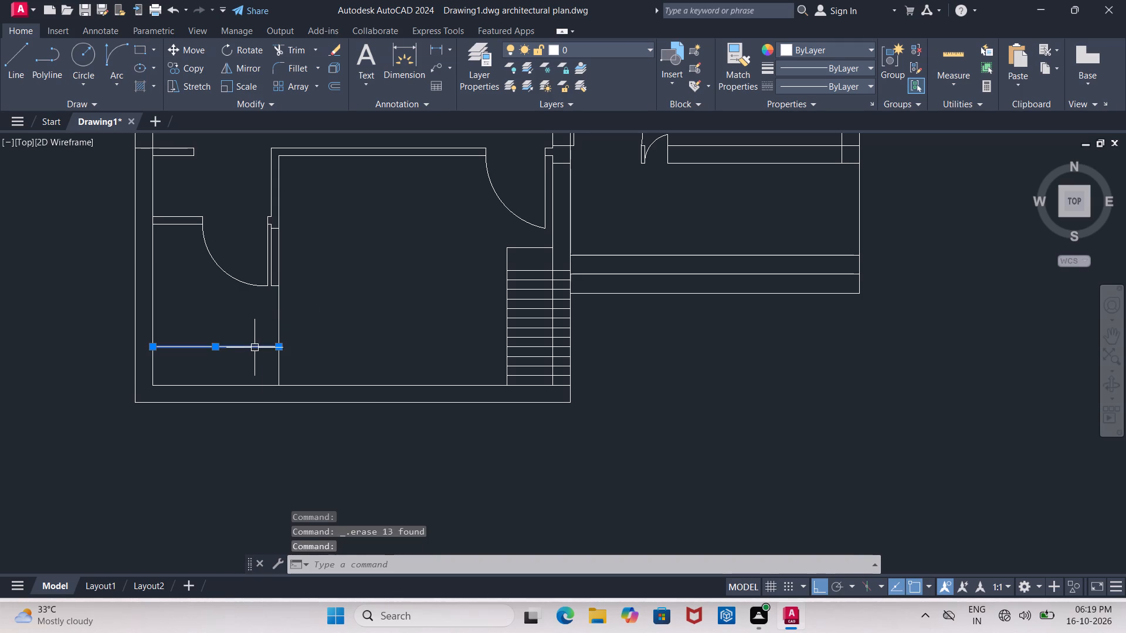
{"action": "key", "text": "Delete"}
Trim the fitting's horizontal lines where they cross the thickness of the south-central room's east wall.
{"action": "middle_click_drag", "start_coordinate": [409, 304], "coordinate": [308, 305]}
{"action": "scroll", "coordinate": [396, 287], "scroll_direction": "up", "scroll_amount": 1}
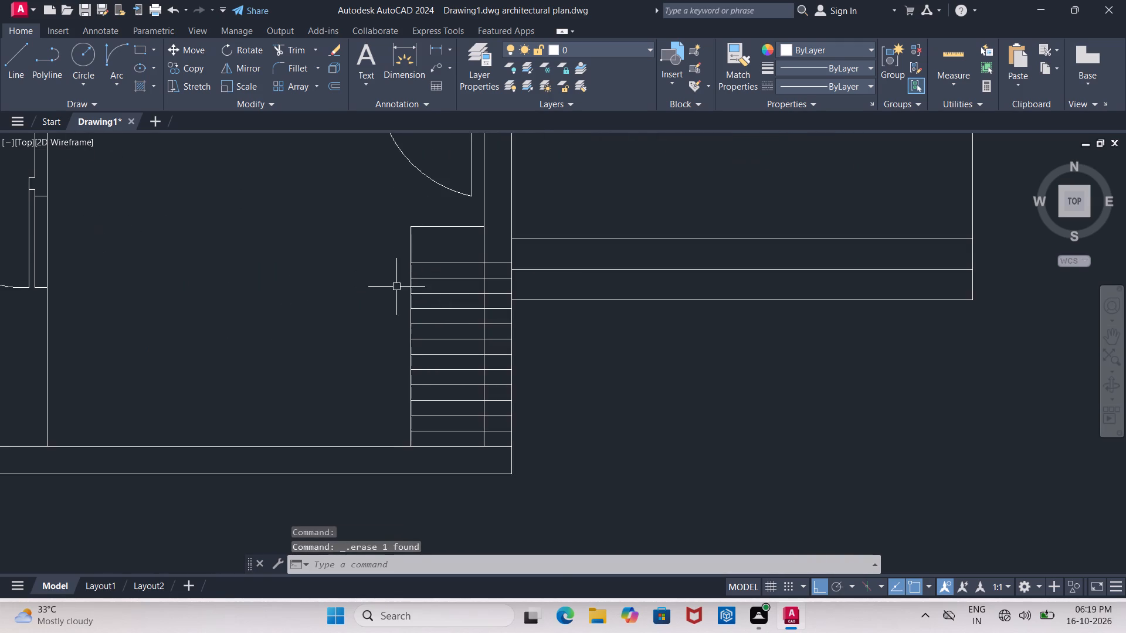
{"action": "scroll", "coordinate": [420, 280], "scroll_direction": "up", "scroll_amount": 1}
{"action": "middle_click_drag", "start_coordinate": [420, 280], "coordinate": [252, 189]}
{"action": "scroll", "coordinate": [488, 380], "scroll_direction": "down", "scroll_amount": 1}
{"action": "middle_click_drag", "start_coordinate": [487, 380], "coordinate": [485, 370]}
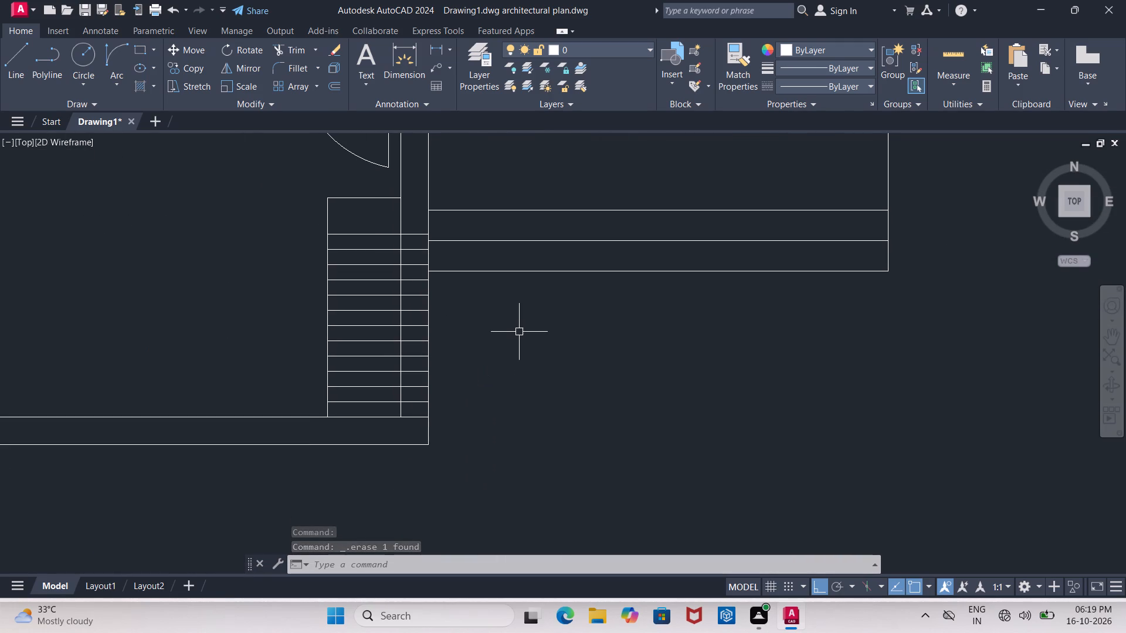
{"action": "type", "text": "tr"}
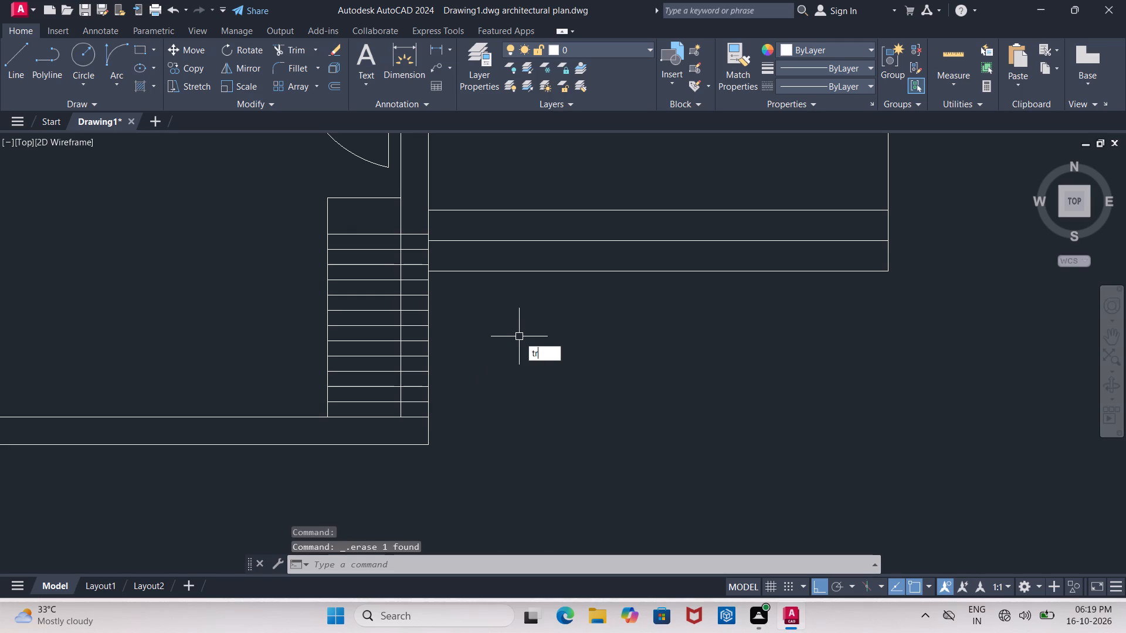
{"action": "key", "text": "Return"}
{"action": "key", "text": "Return"}
{"action": "left_click", "coordinate": [417, 219]}
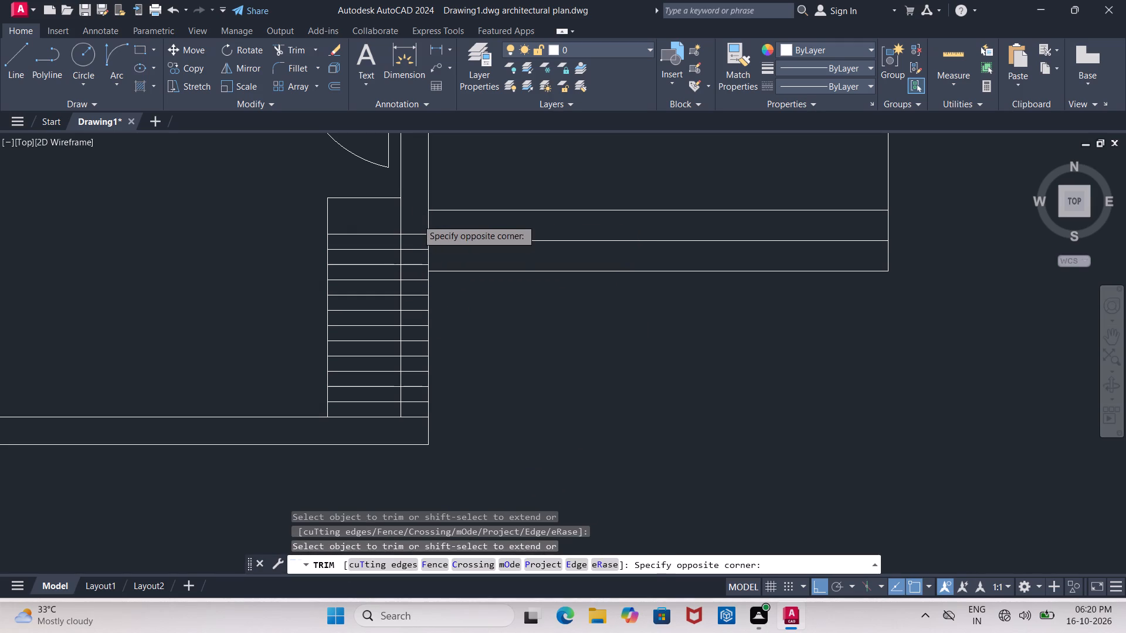
{"action": "left_click", "coordinate": [419, 404]}
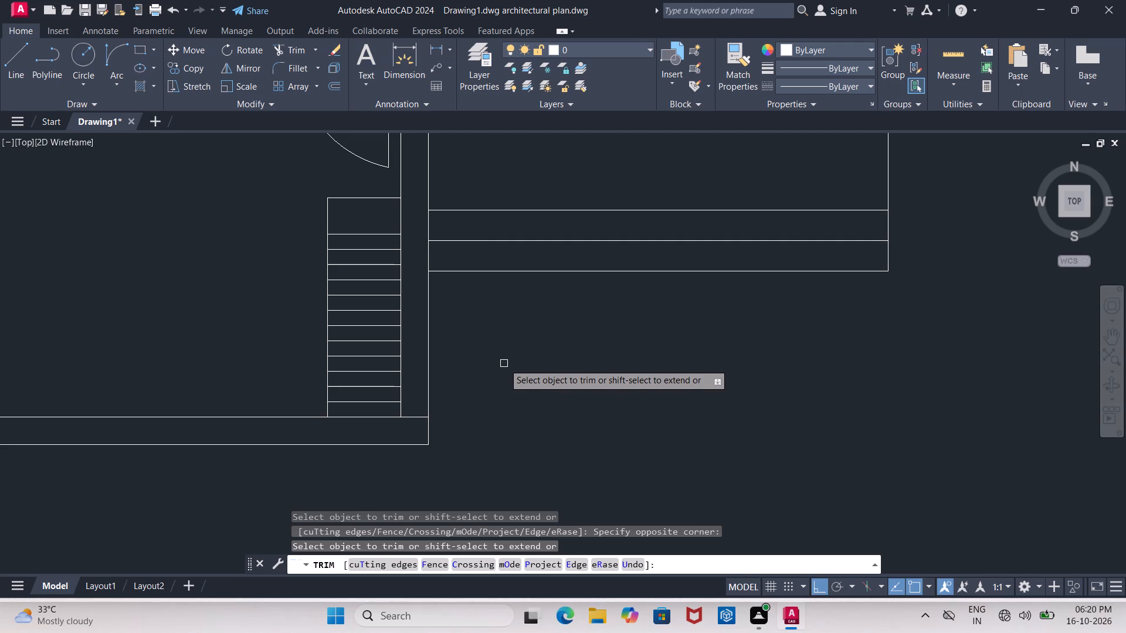
{"action": "middle_click_drag", "start_coordinate": [504, 363], "coordinate": [425, 418]}
{"action": "scroll", "coordinate": [425, 418], "scroll_direction": "down", "scroll_amount": 2}
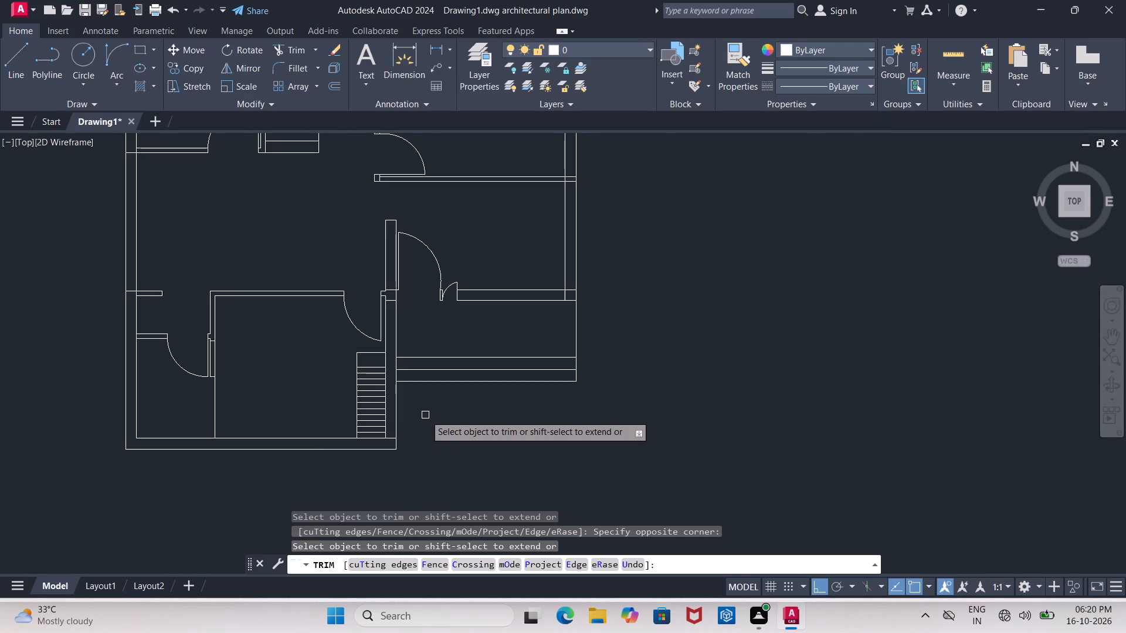
{"action": "middle_click_drag", "start_coordinate": [425, 415], "coordinate": [461, 445]}
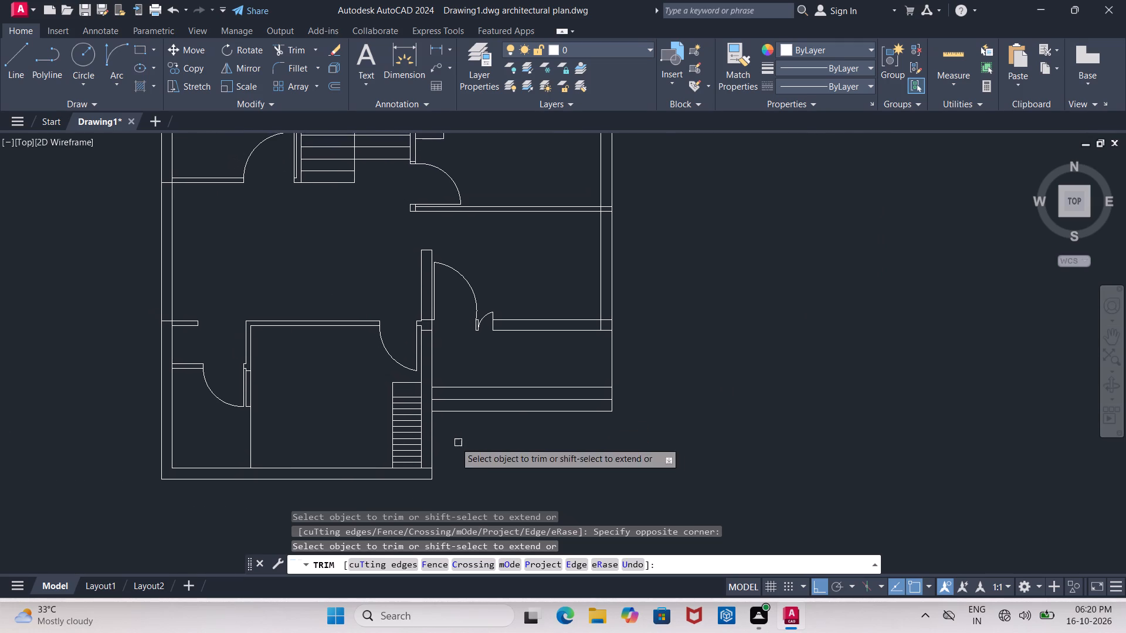
{"action": "scroll", "coordinate": [145, 348], "scroll_direction": "up", "scroll_amount": 3}
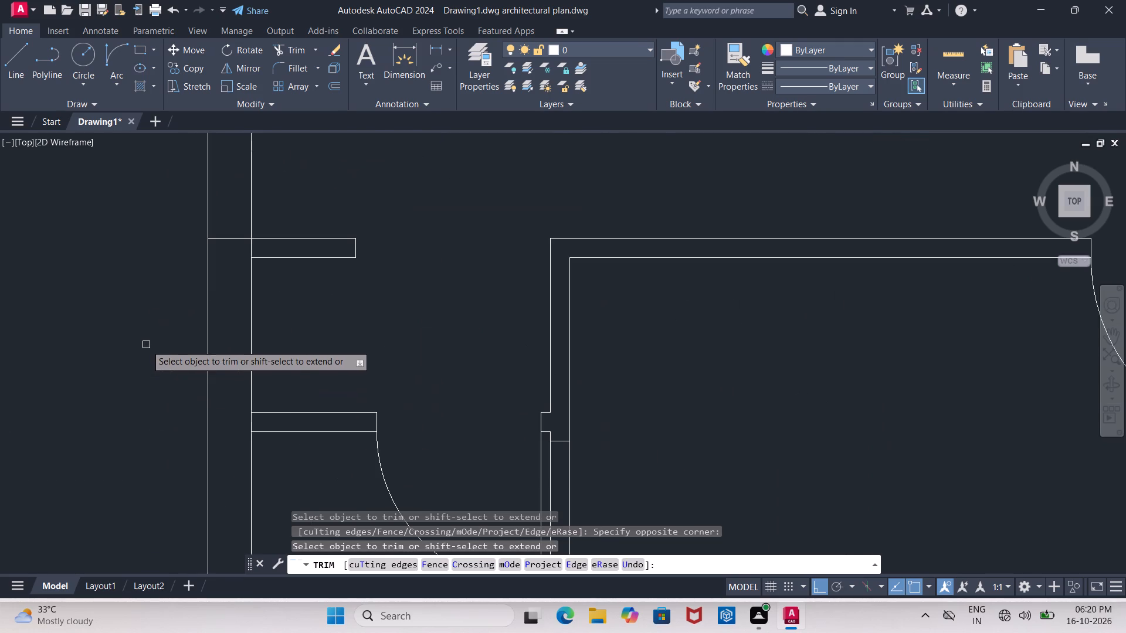
{"action": "middle_click_drag", "start_coordinate": [146, 345], "coordinate": [104, 284]}
{"action": "key", "text": "Escape"}
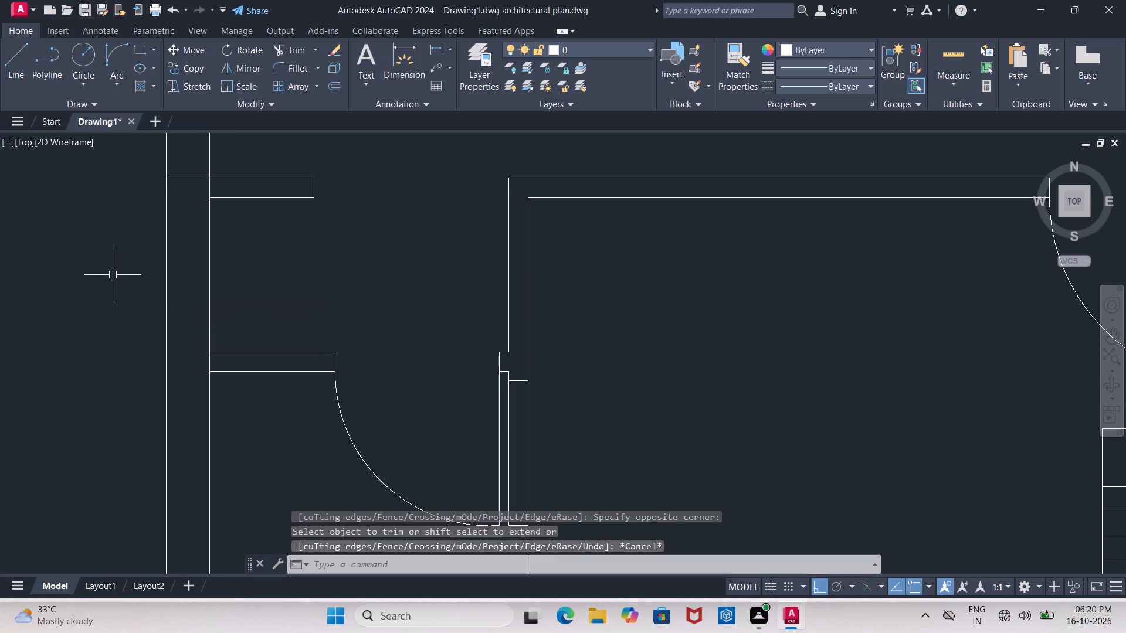
Draw a vertical line from the end of the short west wall stub south across the southwest room's door wall.
{"action": "left_click", "coordinate": [18, 65]}
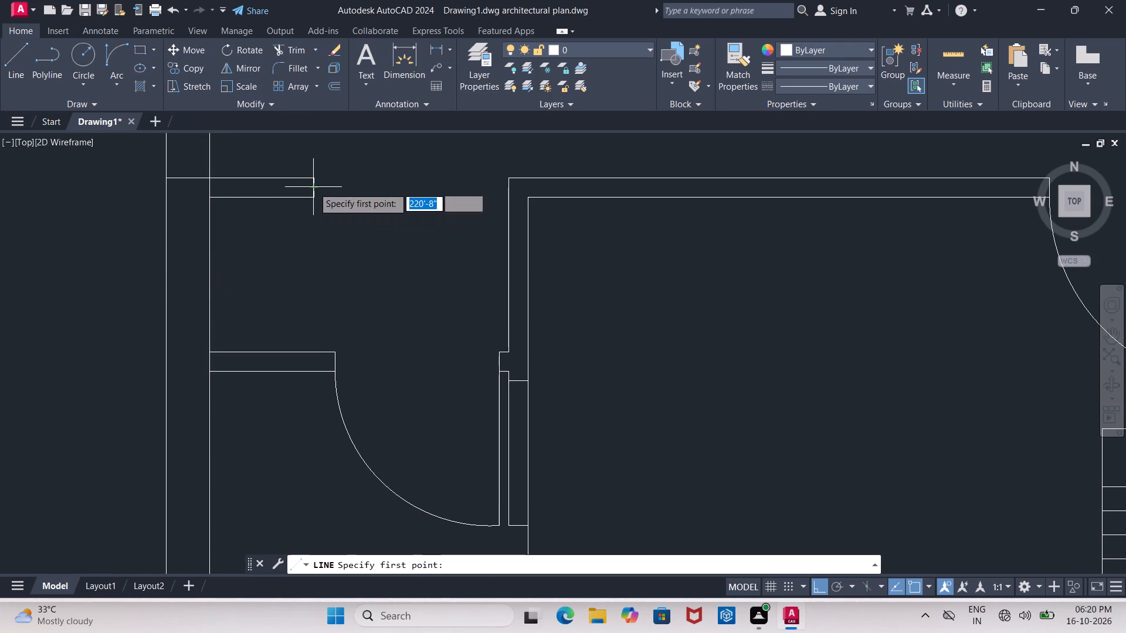
{"action": "left_click", "coordinate": [312, 195]}
{"action": "left_click", "coordinate": [328, 460]}
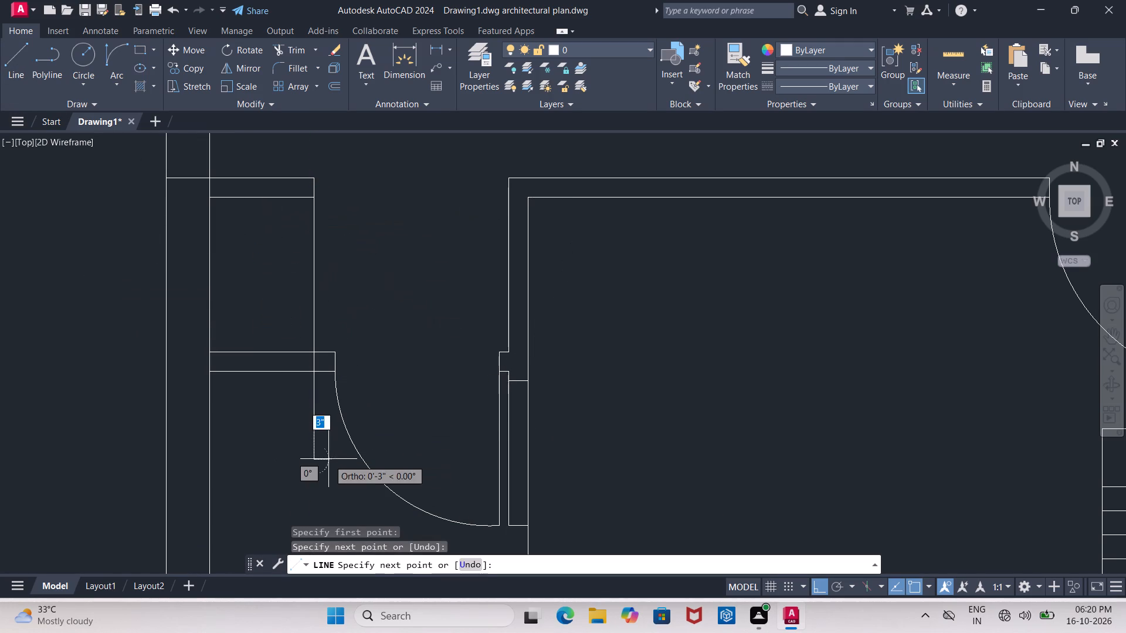
{"action": "key", "text": "Escape"}
Trim the new vertical line below and inside the southwest room's door wall so it ends at the wall's north face.
{"action": "type", "text": "tr"}
{"action": "key", "text": "Return"}
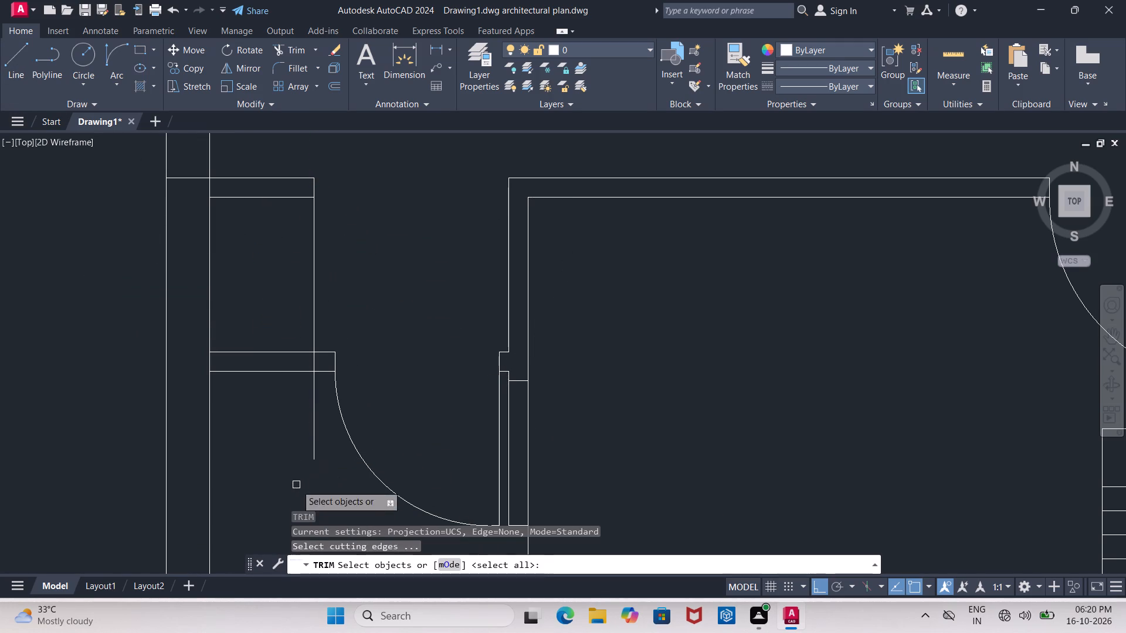
{"action": "key", "text": "Return"}
{"action": "left_click", "coordinate": [316, 396]}
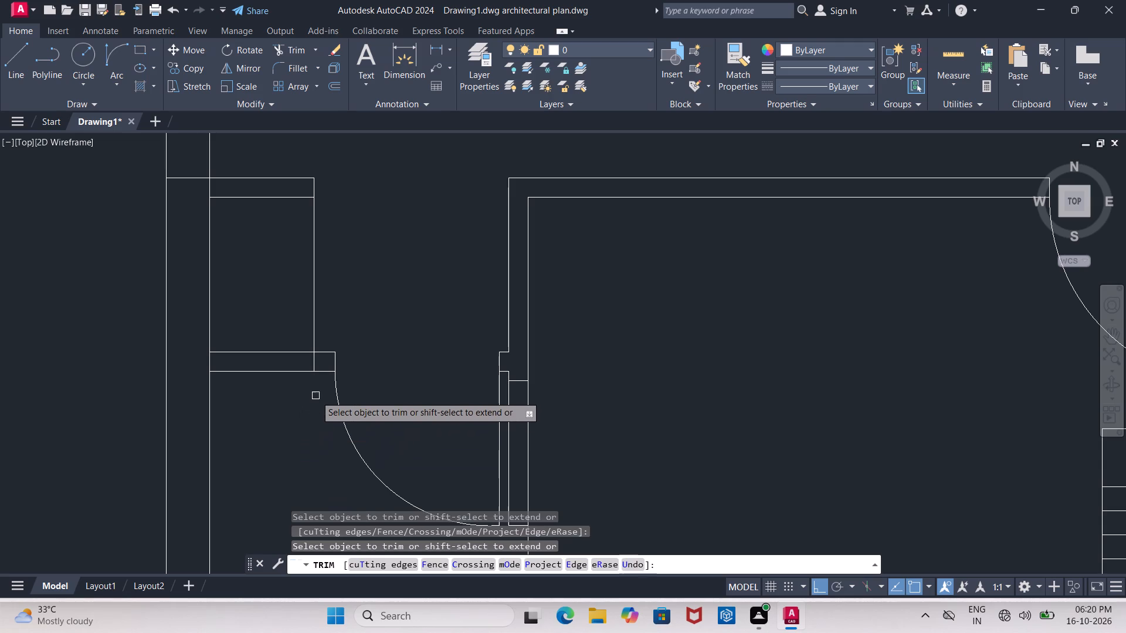
{"action": "left_click", "coordinate": [316, 367]}
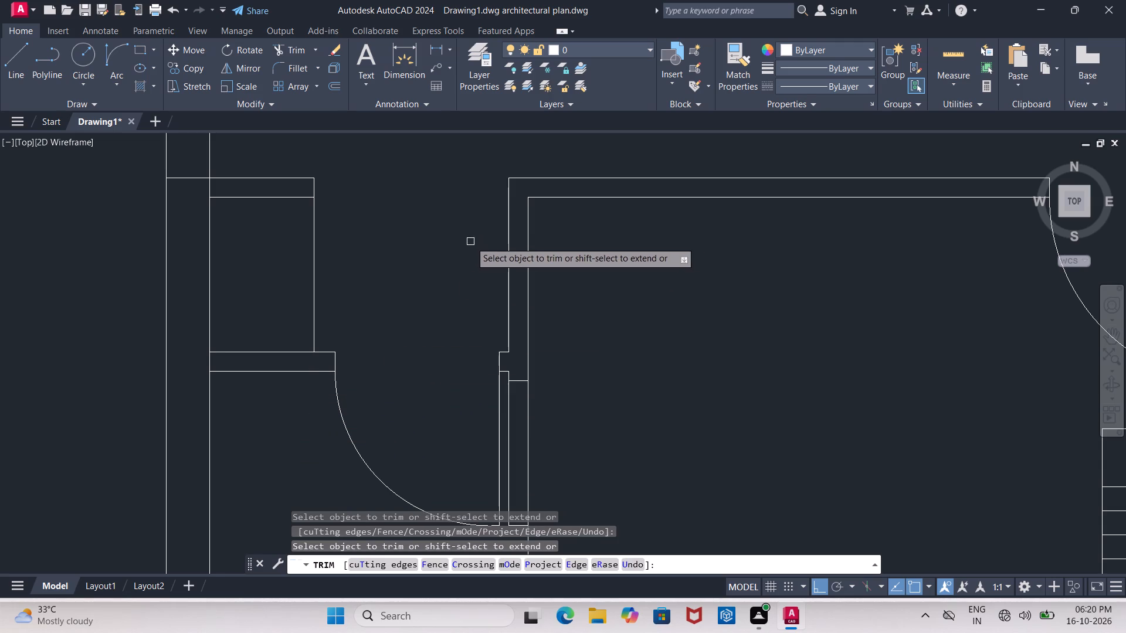
{"action": "middle_click_drag", "start_coordinate": [466, 243], "coordinate": [432, 232]}
{"action": "scroll", "coordinate": [432, 233], "scroll_direction": "down", "scroll_amount": 4}
{"action": "middle_click_drag", "start_coordinate": [540, 171], "coordinate": [539, 172]}
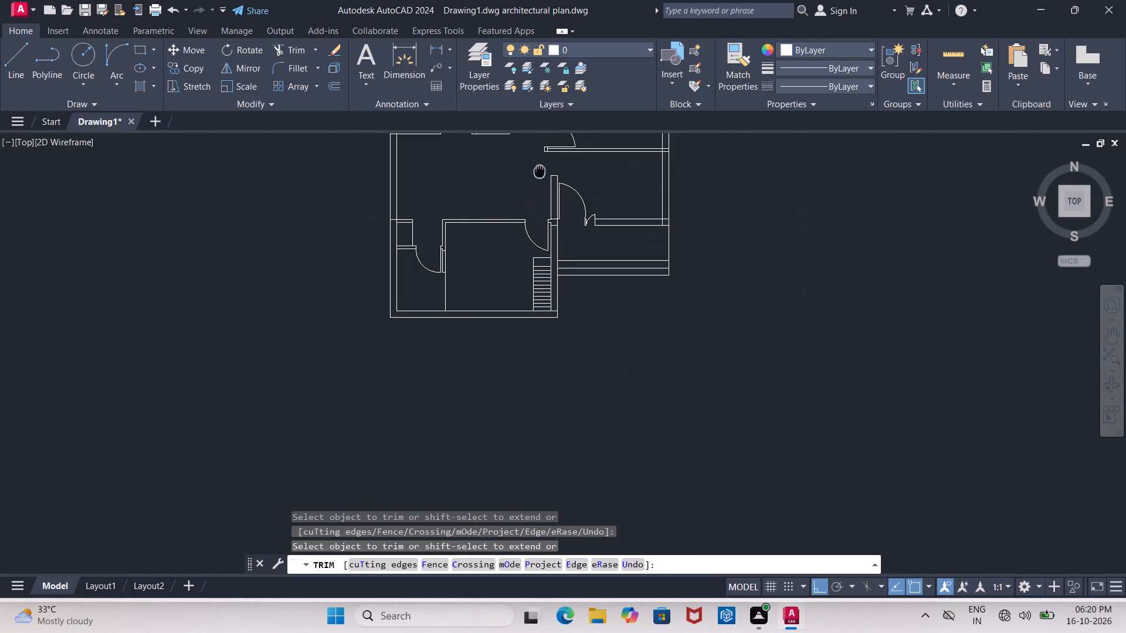
{"action": "middle_click_drag", "start_coordinate": [539, 172], "coordinate": [533, 200]}
{"action": "scroll", "coordinate": [673, 255], "scroll_direction": "up", "scroll_amount": 1}
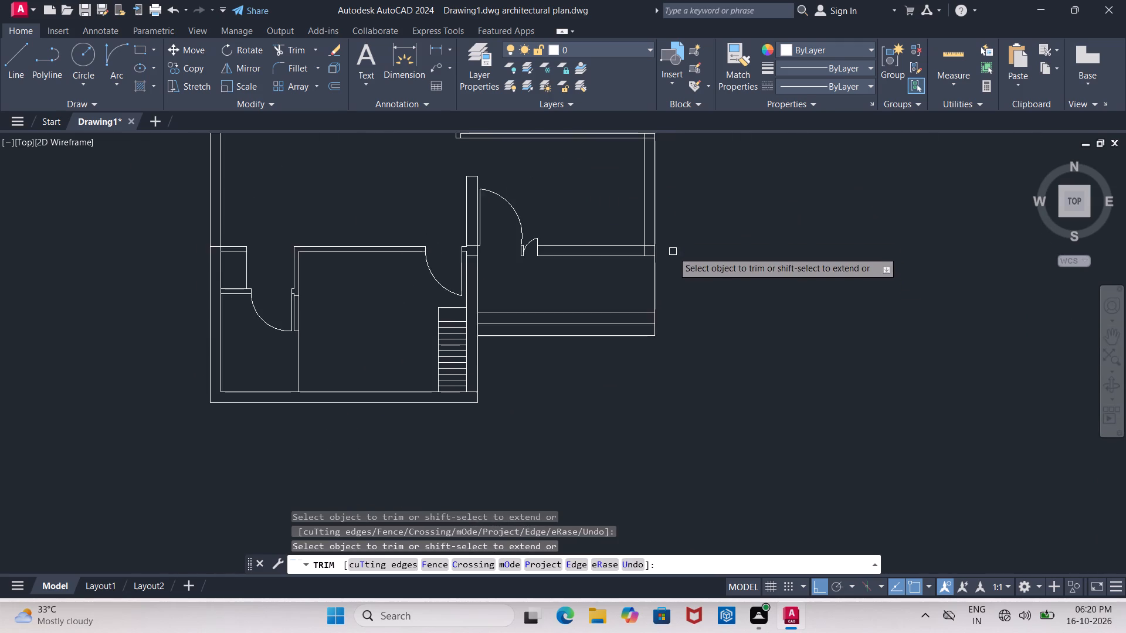
{"action": "scroll", "coordinate": [673, 251], "scroll_direction": "up", "scroll_amount": 2}
{"action": "scroll", "coordinate": [589, 247], "scroll_direction": "down", "scroll_amount": 1}
{"action": "key", "text": "Escape"}
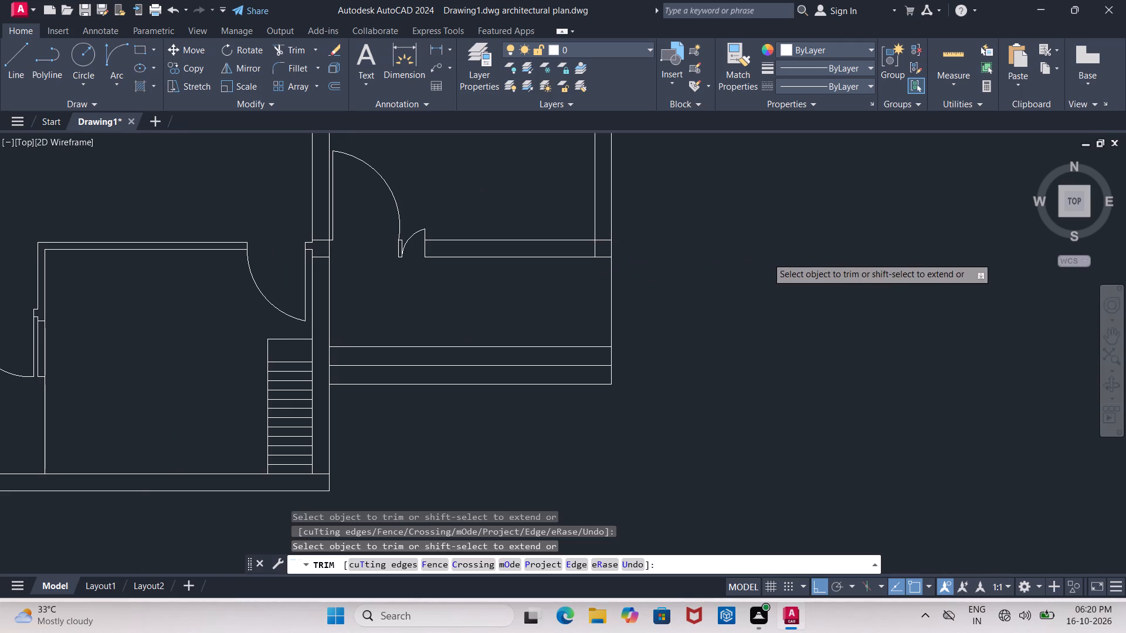
Save the drawing.
{"action": "key", "text": "ctrl+s"}
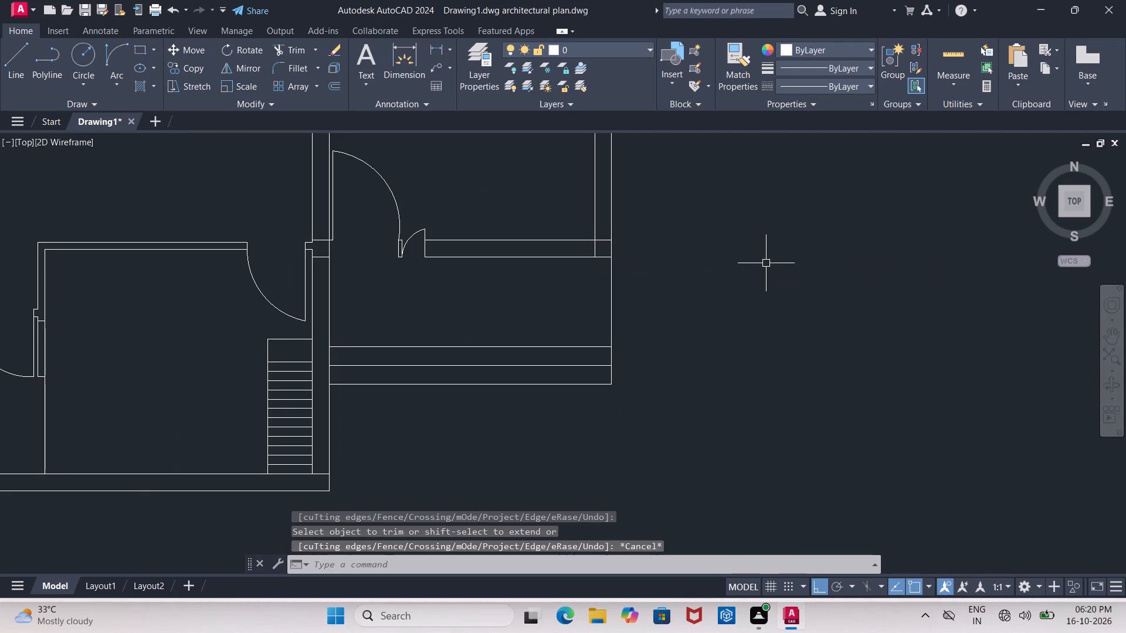
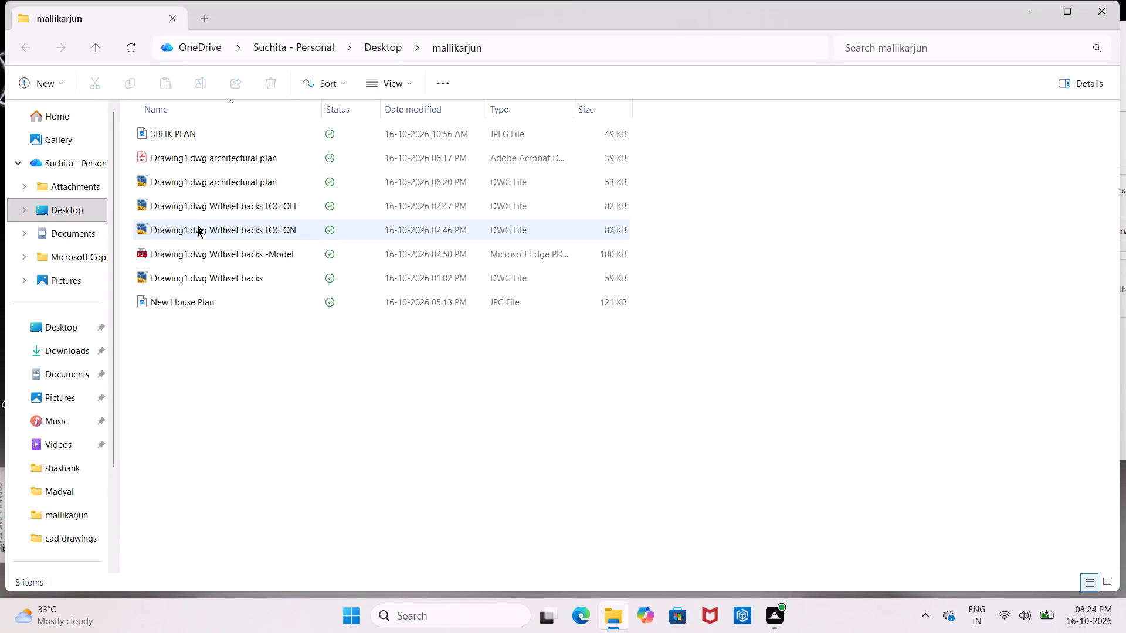
Open the "Drawing1.dwg architectural plan" DWG file from the mallikarjun folder in AutoCAD and dismiss the Drawing Recovery message.
{"action": "double_click", "coordinate": [220, 179]}
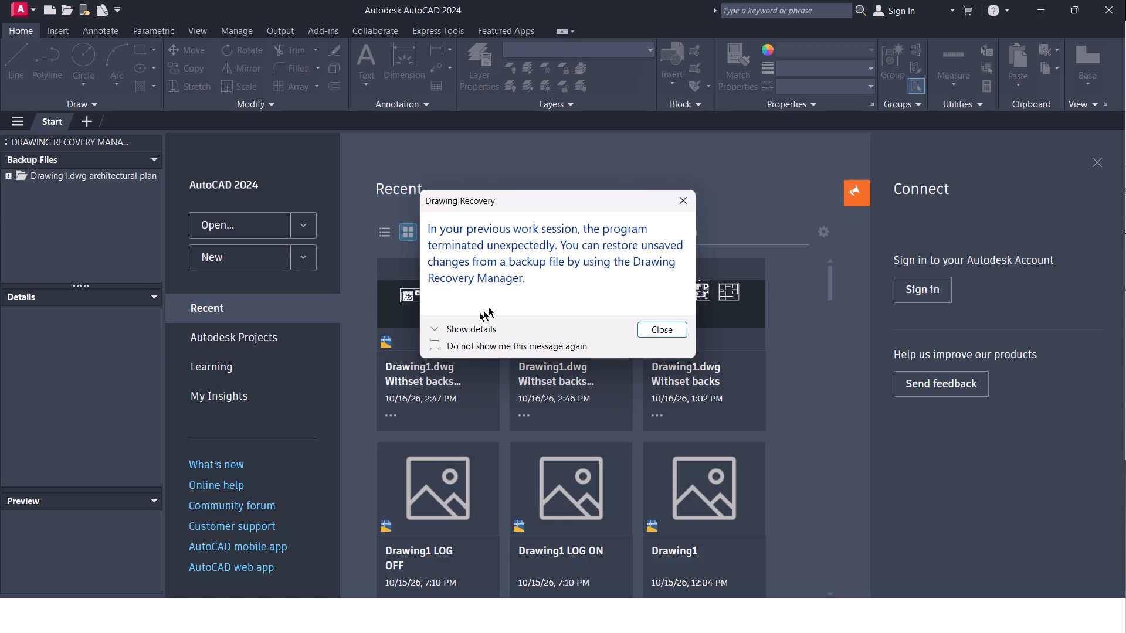
{"action": "left_click", "coordinate": [441, 325]}
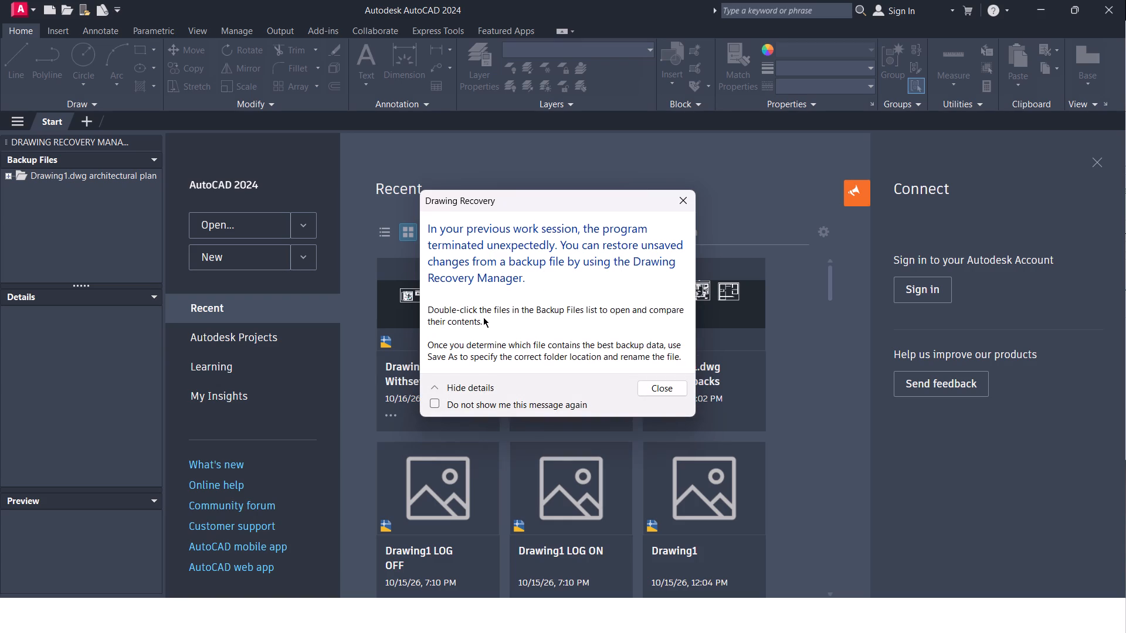
{"action": "scroll", "coordinate": [483, 317], "scroll_direction": "down", "scroll_amount": 4}
{"action": "left_click", "coordinate": [660, 386]}
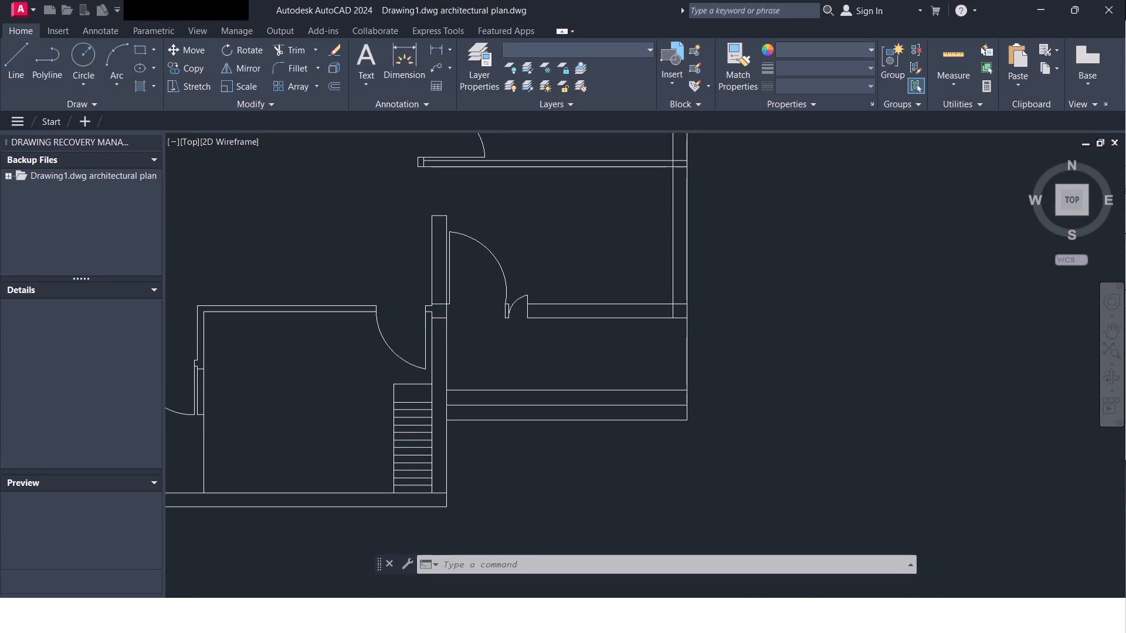
Turn on command logging for the drawing with LOGFILEON.
{"action": "scroll", "coordinate": [449, 304], "scroll_direction": "down", "scroll_amount": 6}
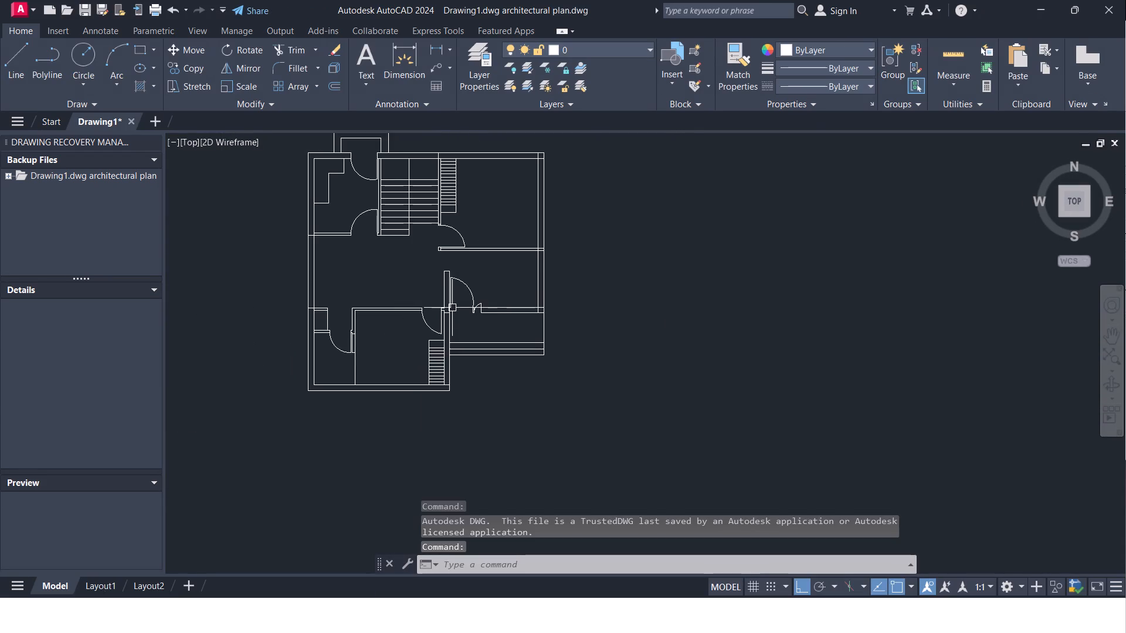
{"action": "middle_click_drag", "start_coordinate": [429, 285], "coordinate": [425, 270]}
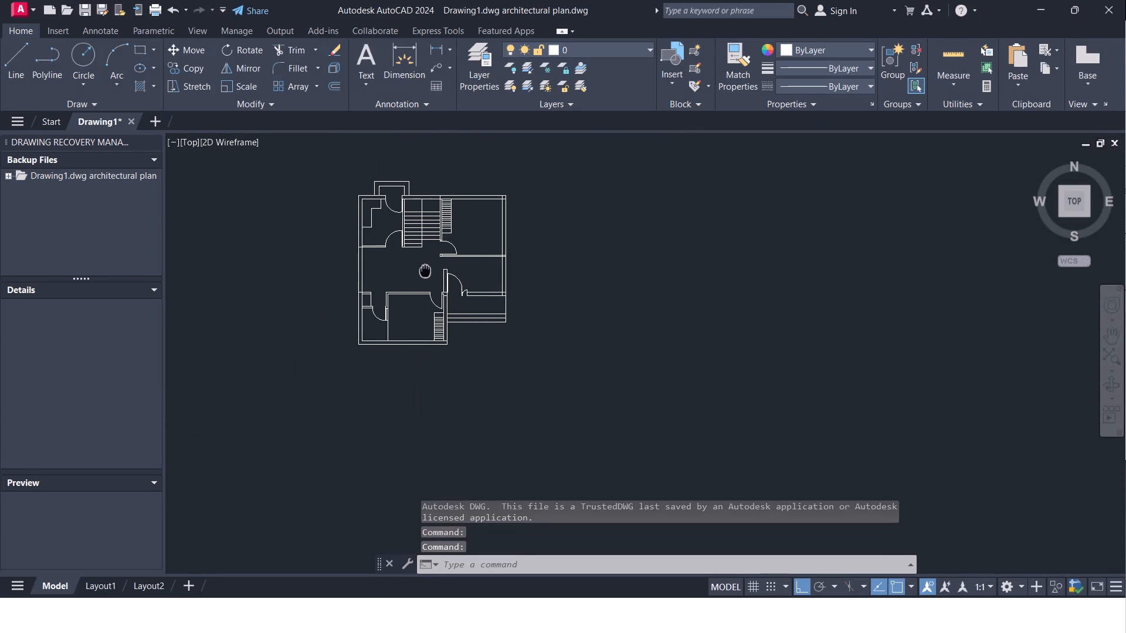
{"action": "middle_click_drag", "start_coordinate": [425, 270], "coordinate": [425, 270]}
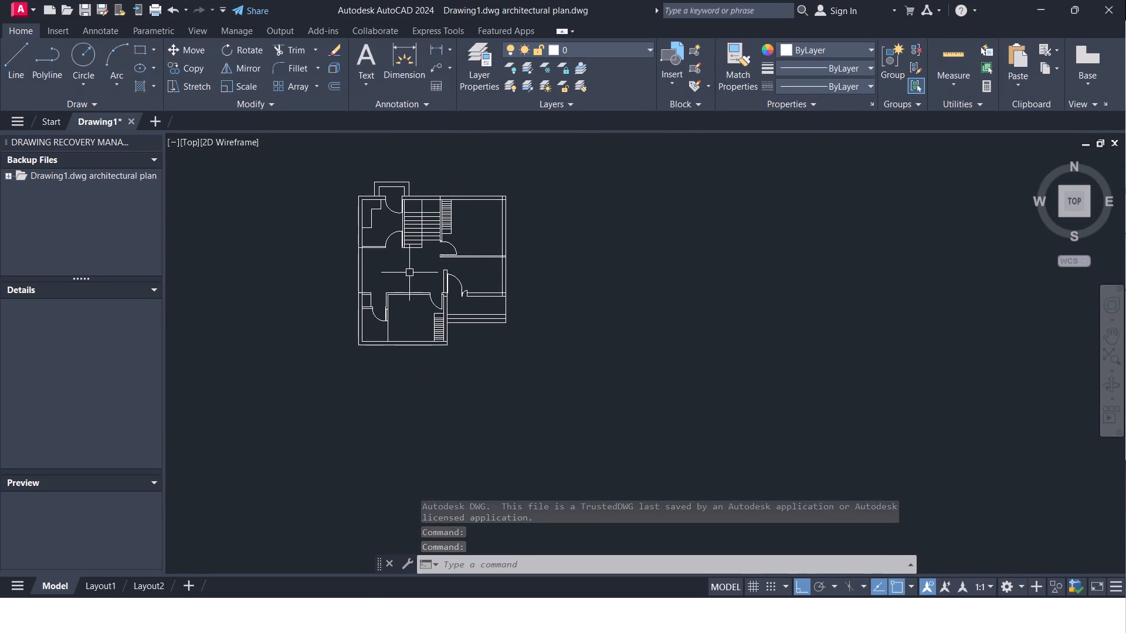
{"action": "scroll", "coordinate": [394, 264], "scroll_direction": "up", "scroll_amount": 1}
{"action": "middle_click_drag", "start_coordinate": [395, 268], "coordinate": [358, 307]}
{"action": "middle_click_drag", "start_coordinate": [392, 290], "coordinate": [351, 303]}
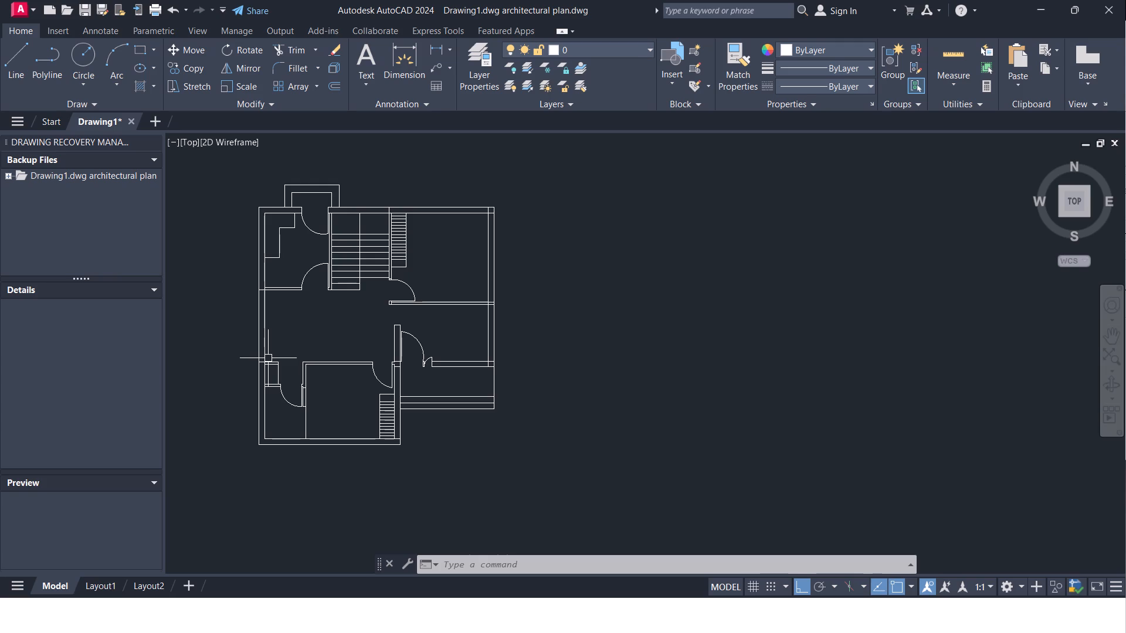
{"action": "type", "text": "lo"}
{"action": "key", "text": "Down"}
{"action": "key", "text": "Down"}
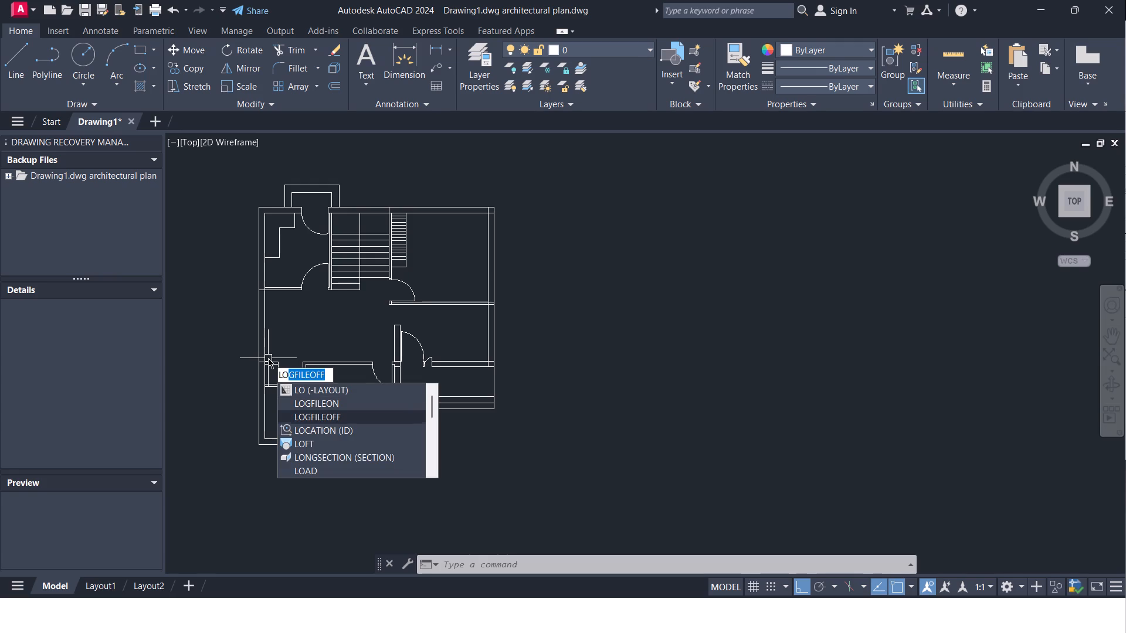
{"action": "key", "text": "Up"}
{"action": "key", "text": "Return"}
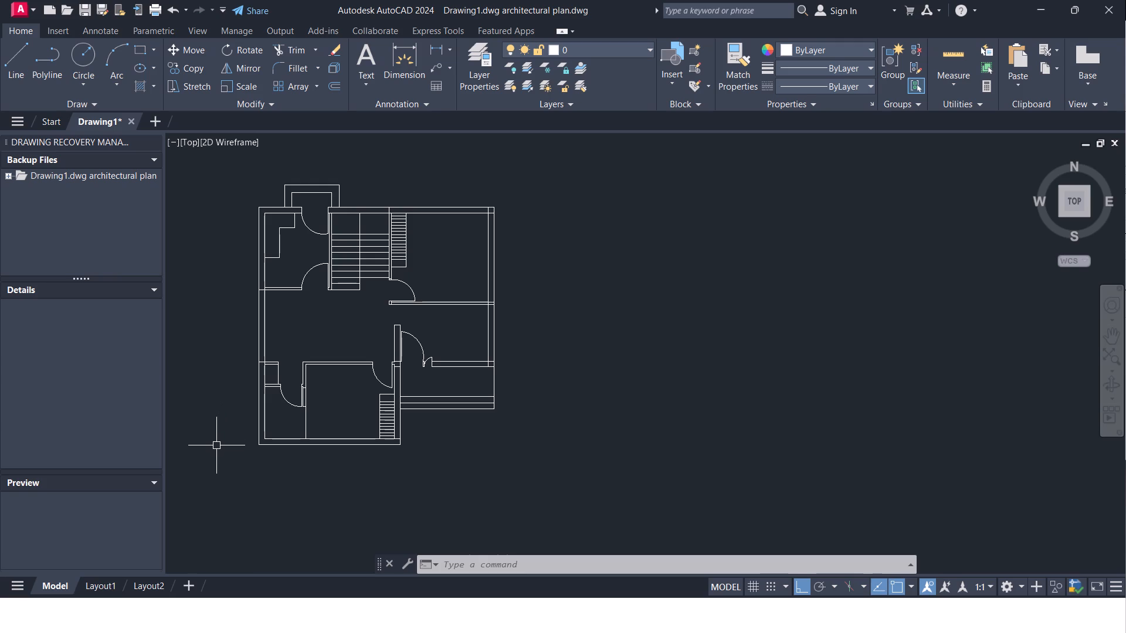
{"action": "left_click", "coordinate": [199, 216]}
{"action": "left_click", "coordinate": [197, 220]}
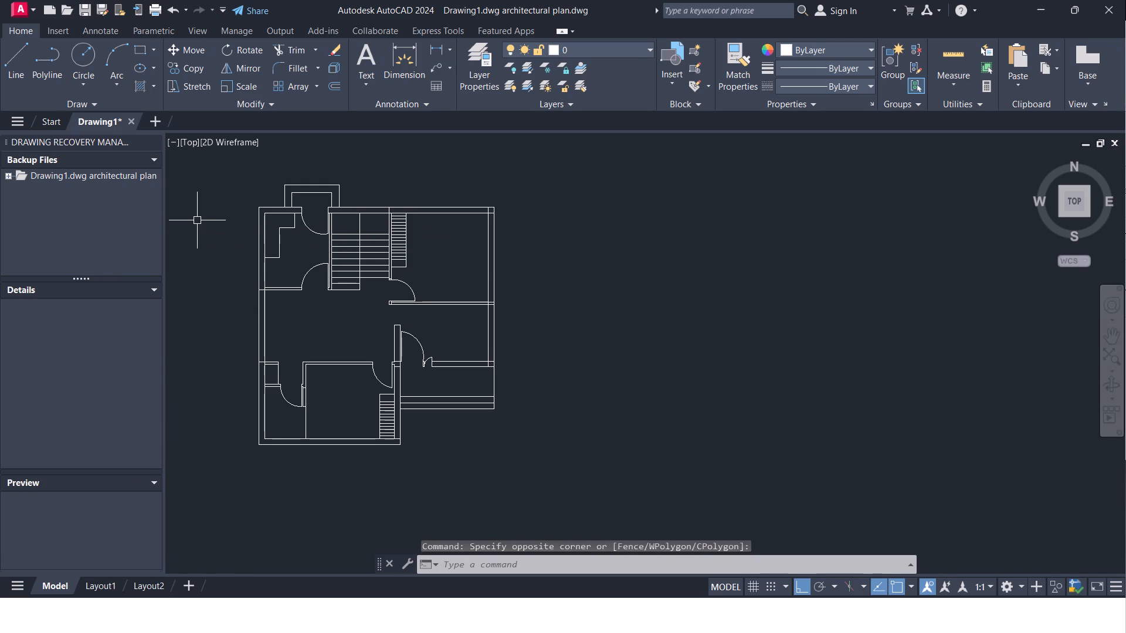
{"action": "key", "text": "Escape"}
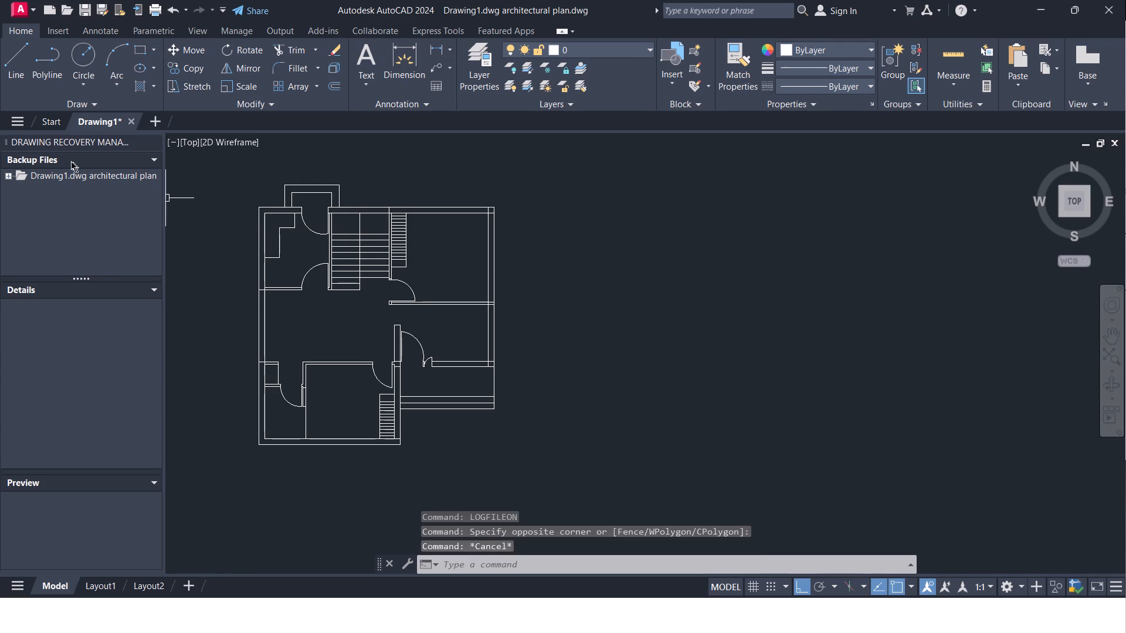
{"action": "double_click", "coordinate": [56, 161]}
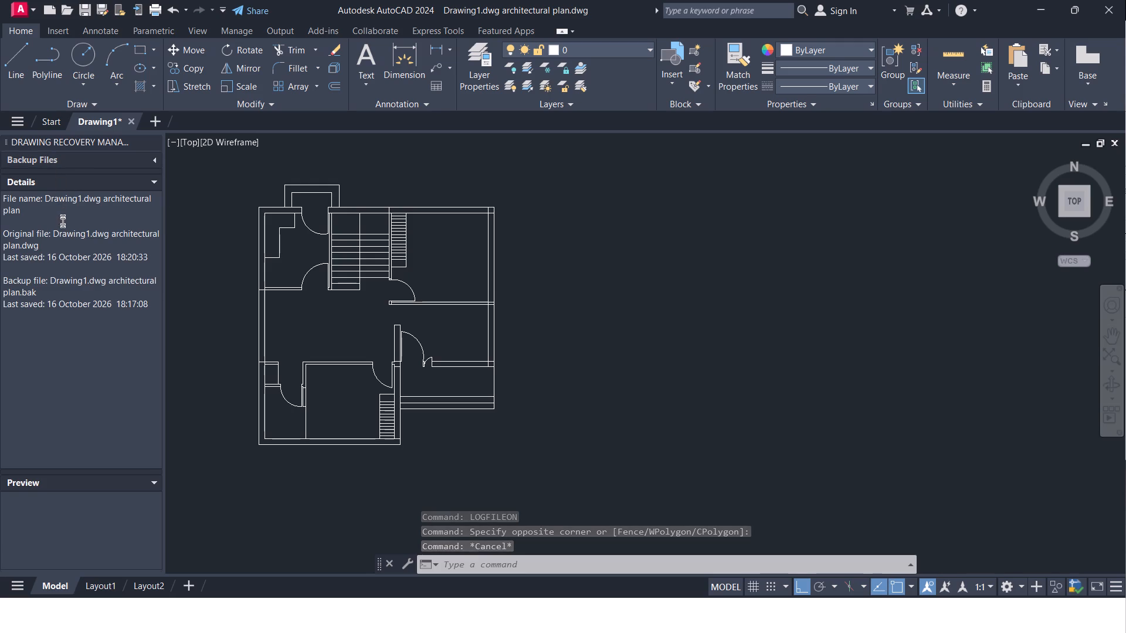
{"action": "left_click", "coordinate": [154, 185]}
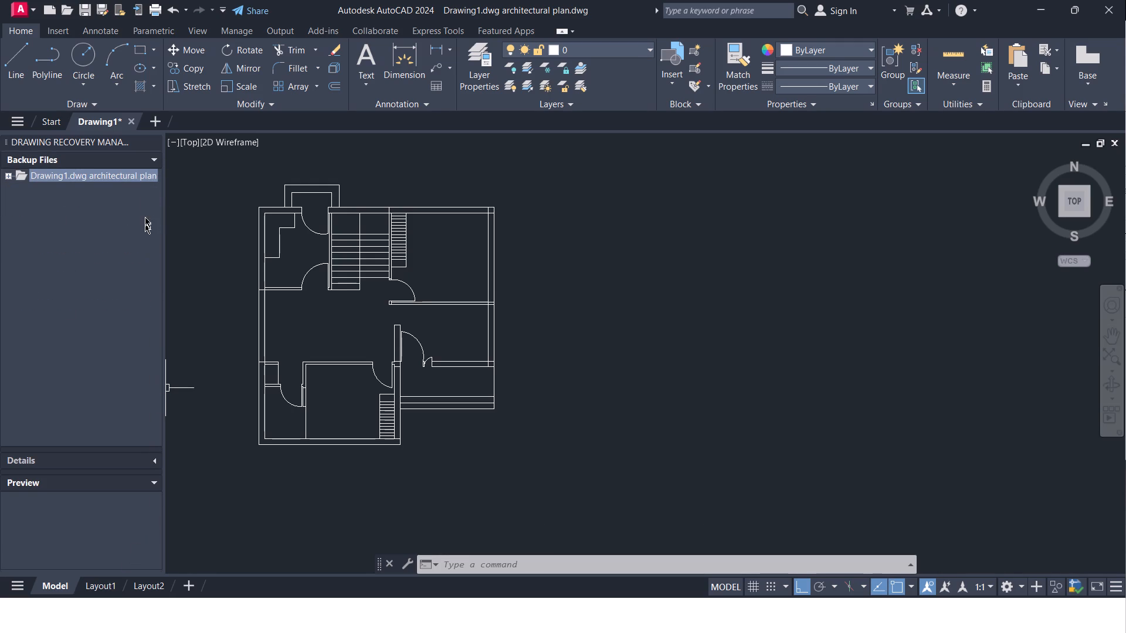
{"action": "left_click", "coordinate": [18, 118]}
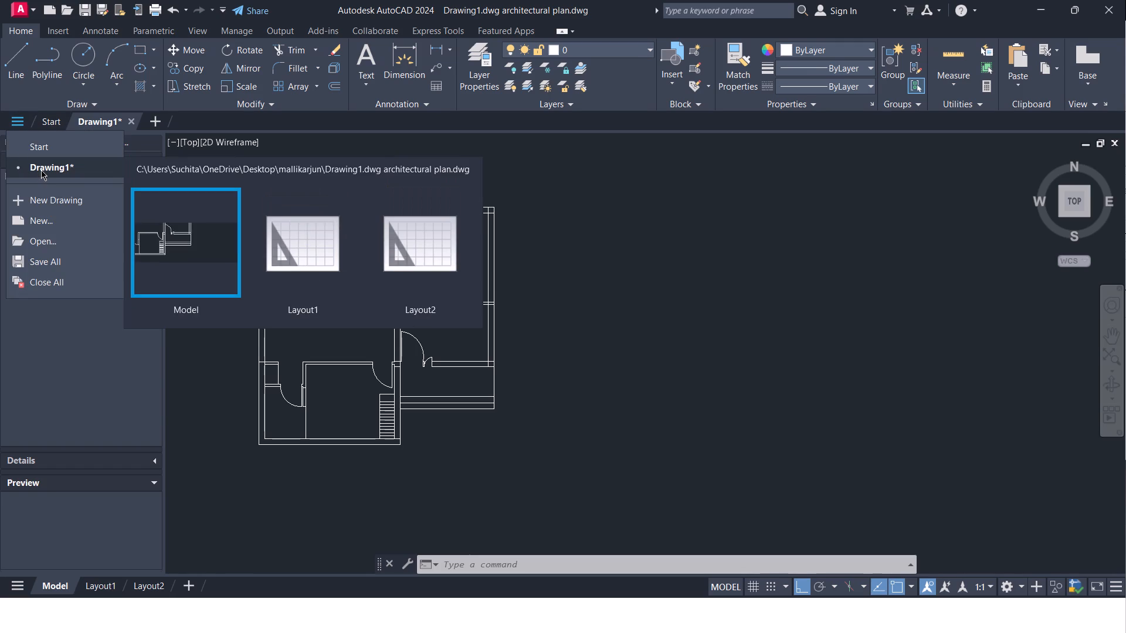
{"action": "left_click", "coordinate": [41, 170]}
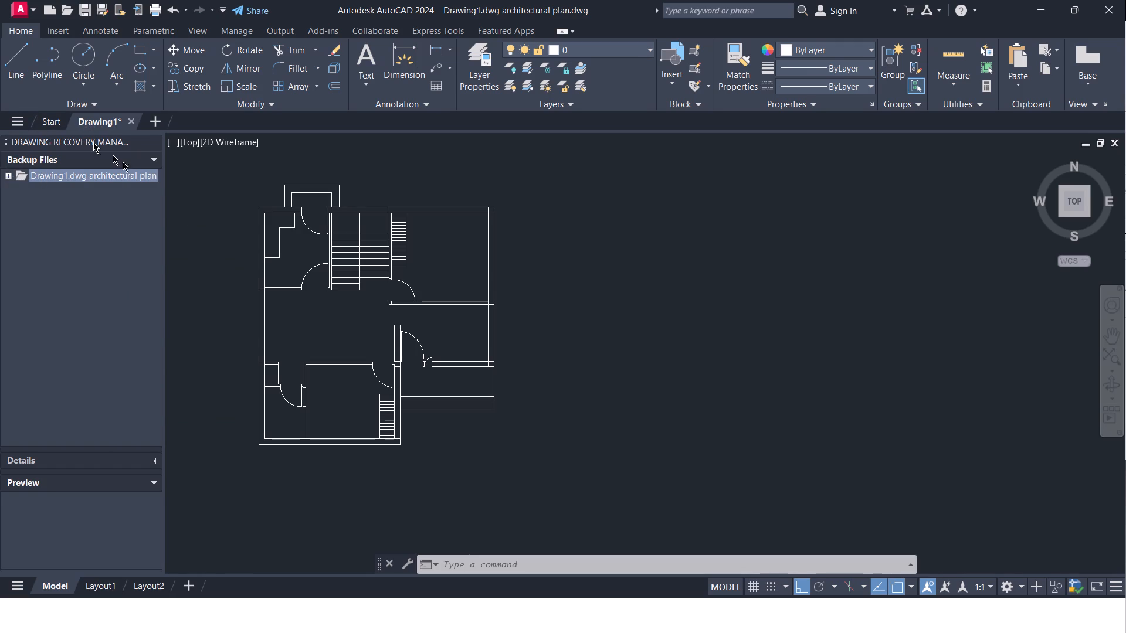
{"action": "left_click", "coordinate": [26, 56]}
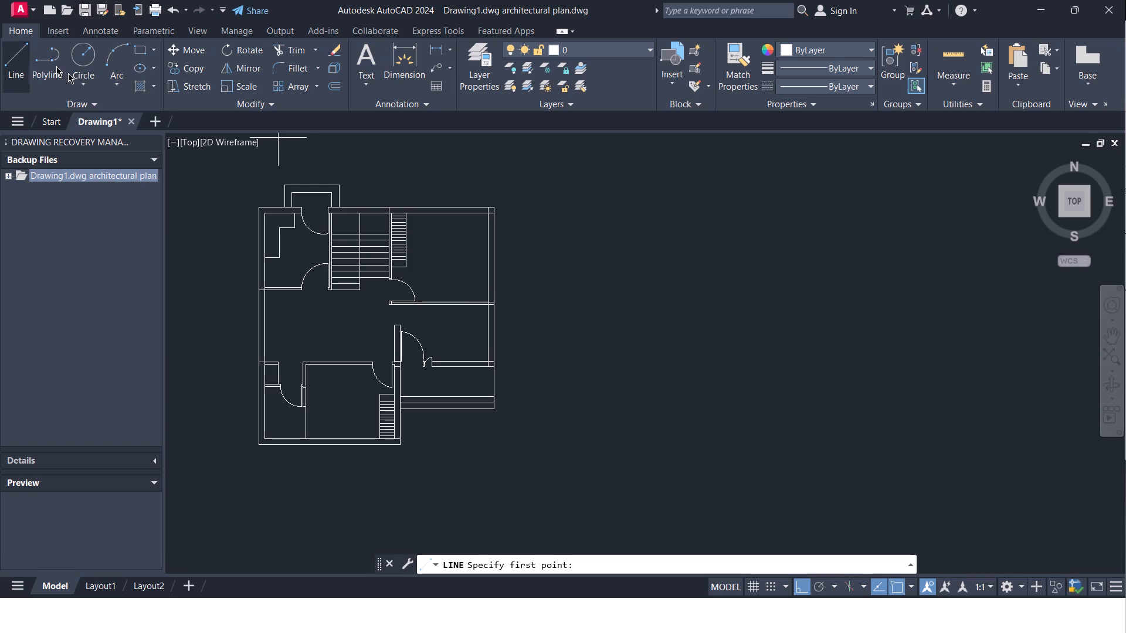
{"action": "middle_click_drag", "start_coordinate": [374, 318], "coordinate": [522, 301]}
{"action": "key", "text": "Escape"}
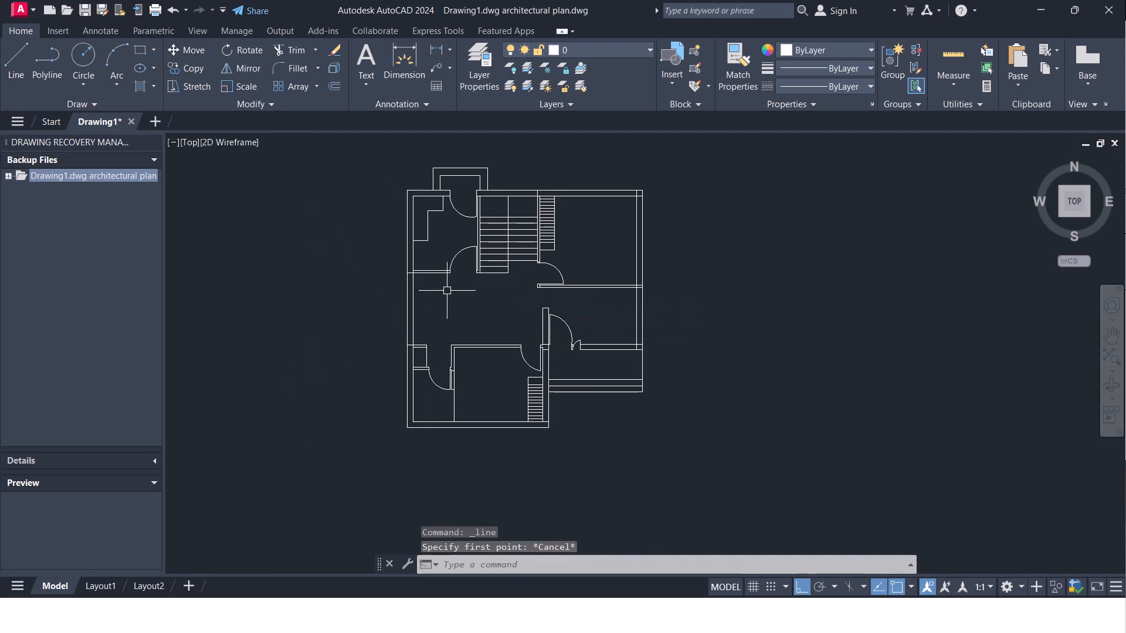
Save the drawing.
{"action": "key", "text": "ctrl+s"}
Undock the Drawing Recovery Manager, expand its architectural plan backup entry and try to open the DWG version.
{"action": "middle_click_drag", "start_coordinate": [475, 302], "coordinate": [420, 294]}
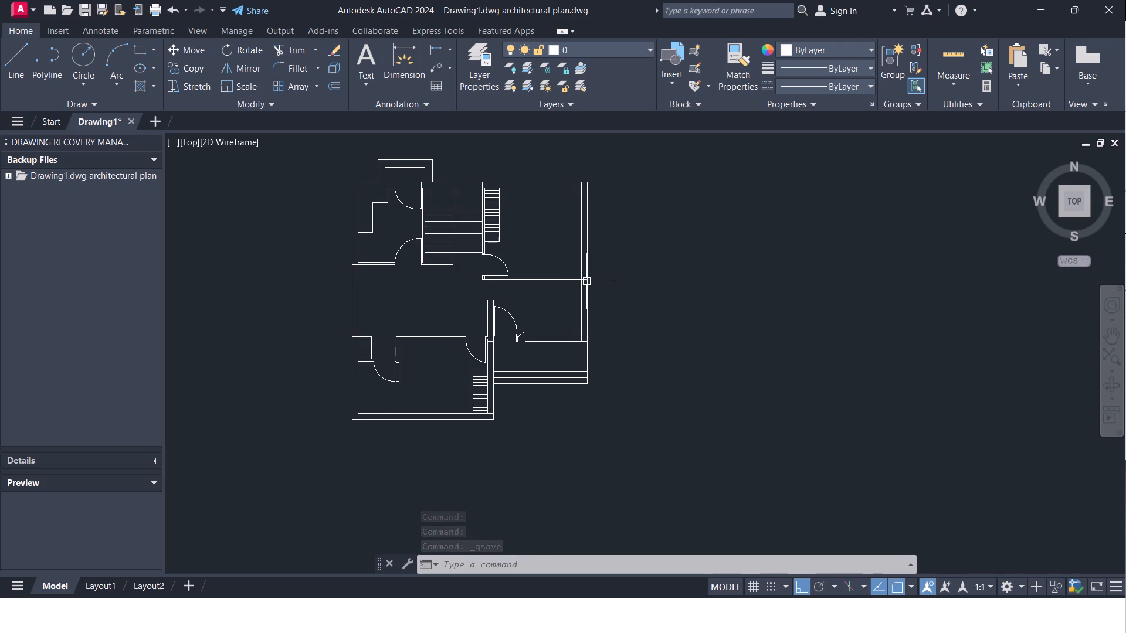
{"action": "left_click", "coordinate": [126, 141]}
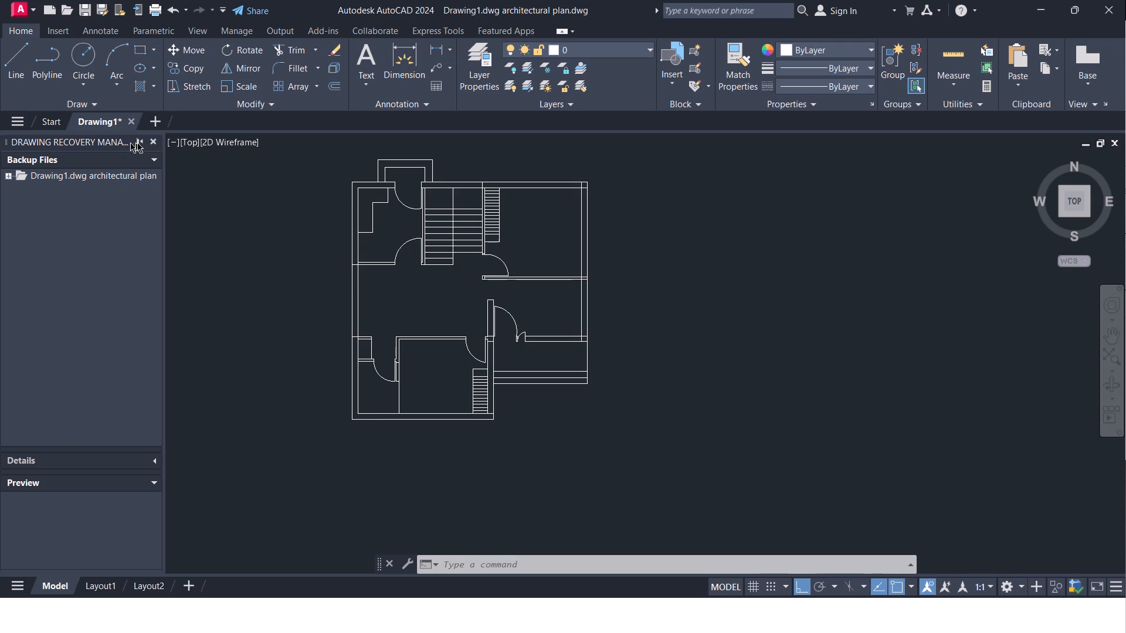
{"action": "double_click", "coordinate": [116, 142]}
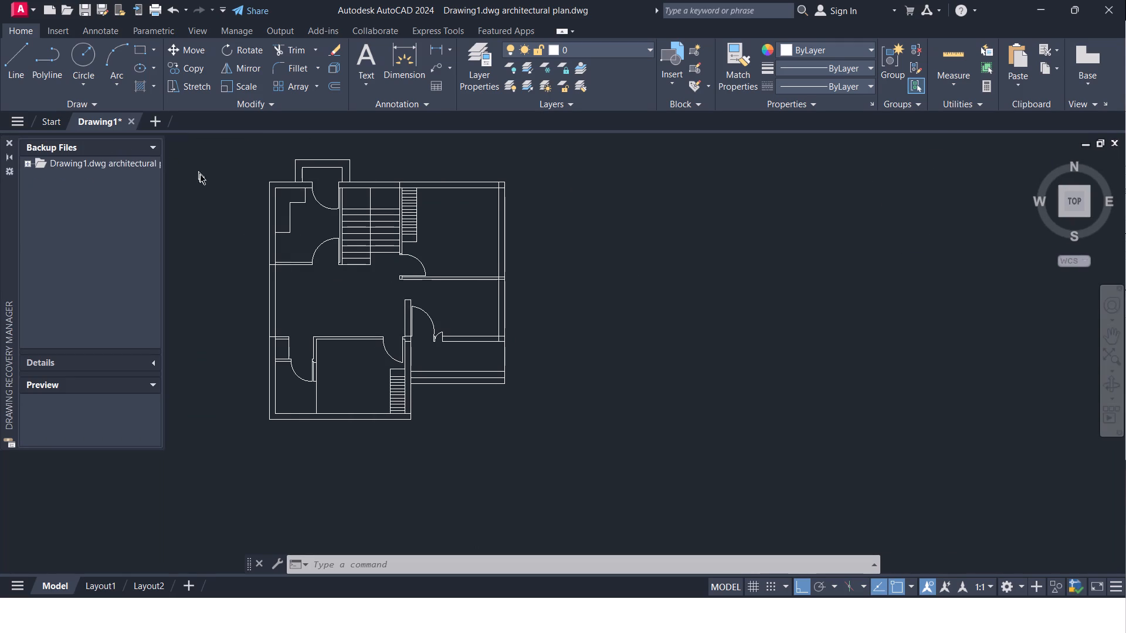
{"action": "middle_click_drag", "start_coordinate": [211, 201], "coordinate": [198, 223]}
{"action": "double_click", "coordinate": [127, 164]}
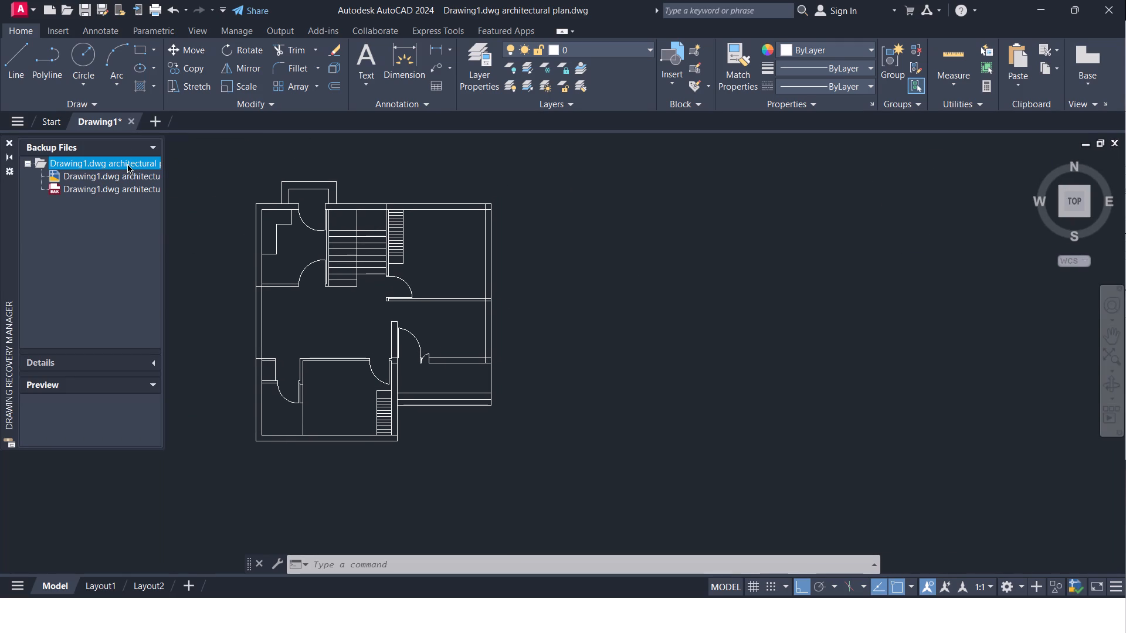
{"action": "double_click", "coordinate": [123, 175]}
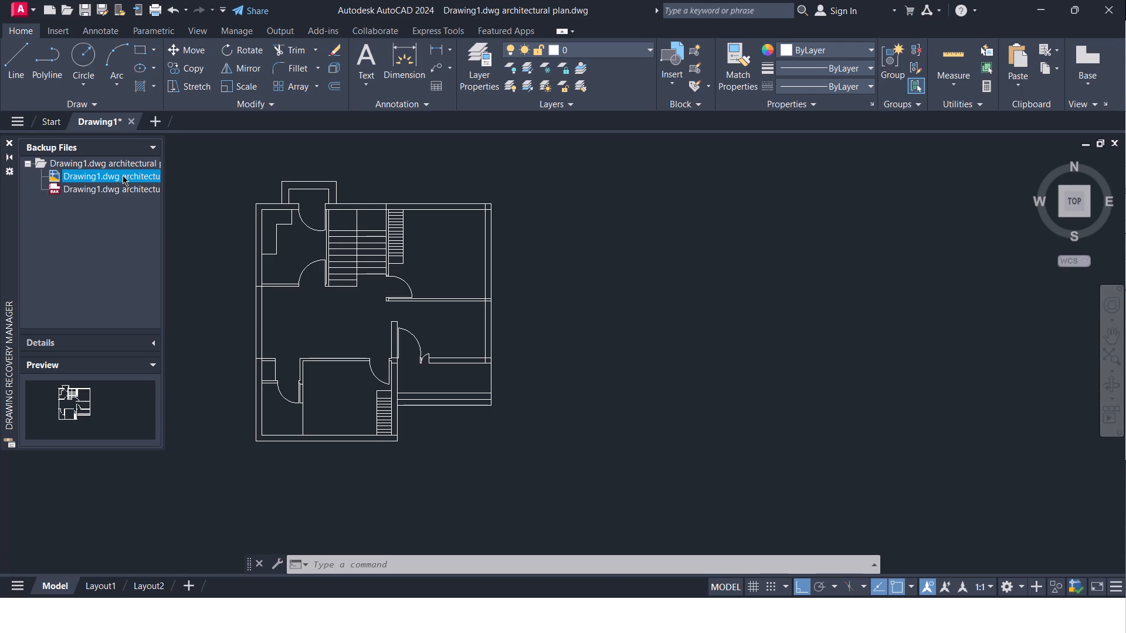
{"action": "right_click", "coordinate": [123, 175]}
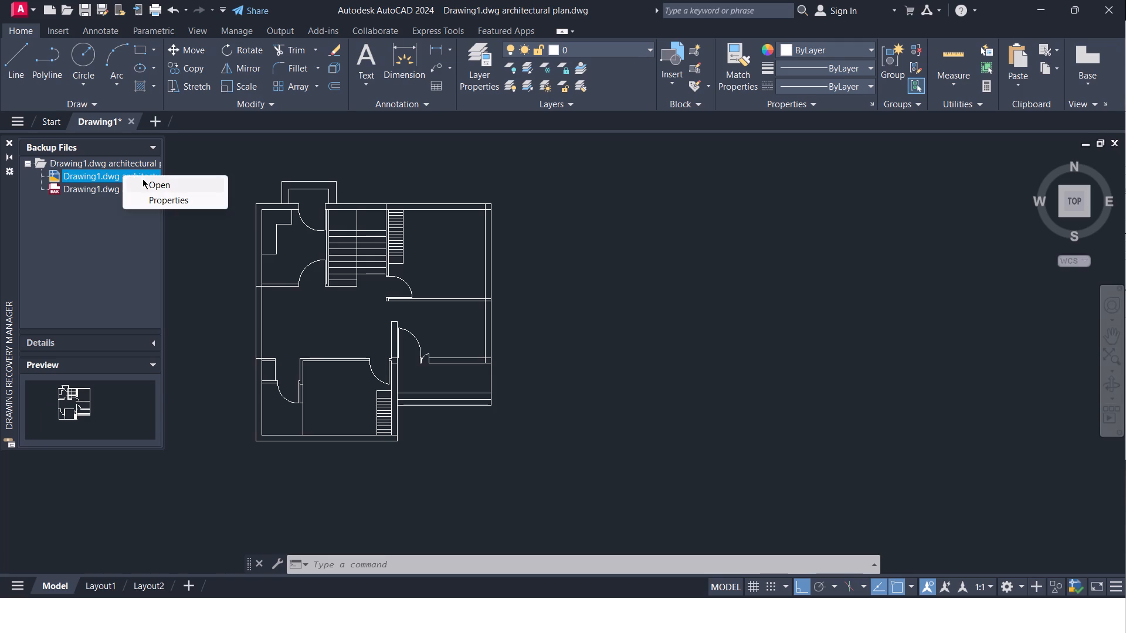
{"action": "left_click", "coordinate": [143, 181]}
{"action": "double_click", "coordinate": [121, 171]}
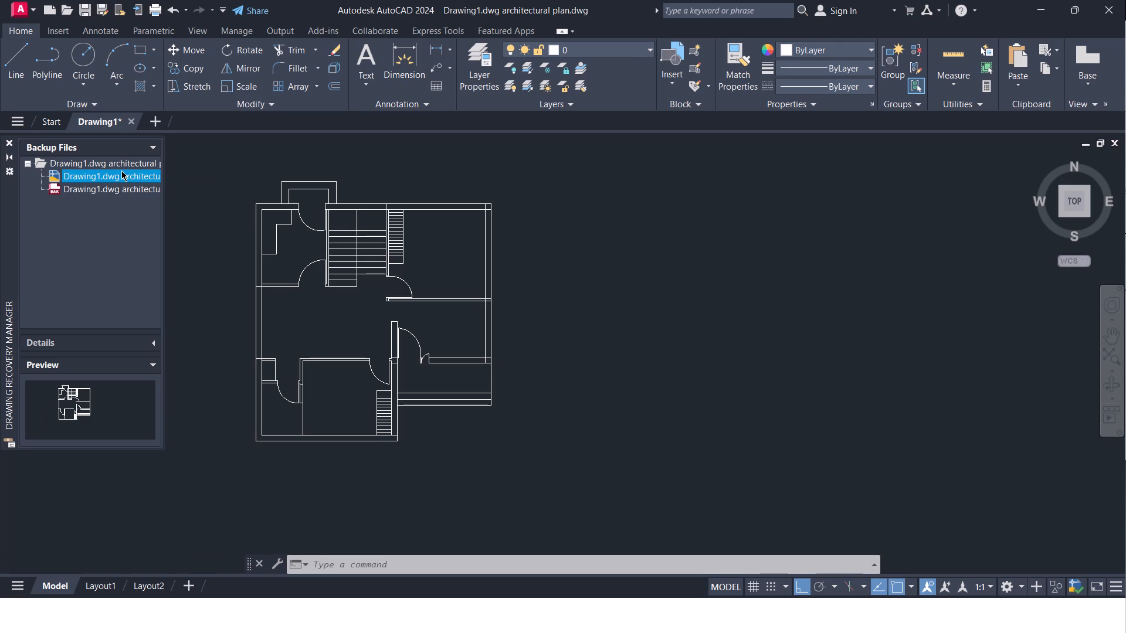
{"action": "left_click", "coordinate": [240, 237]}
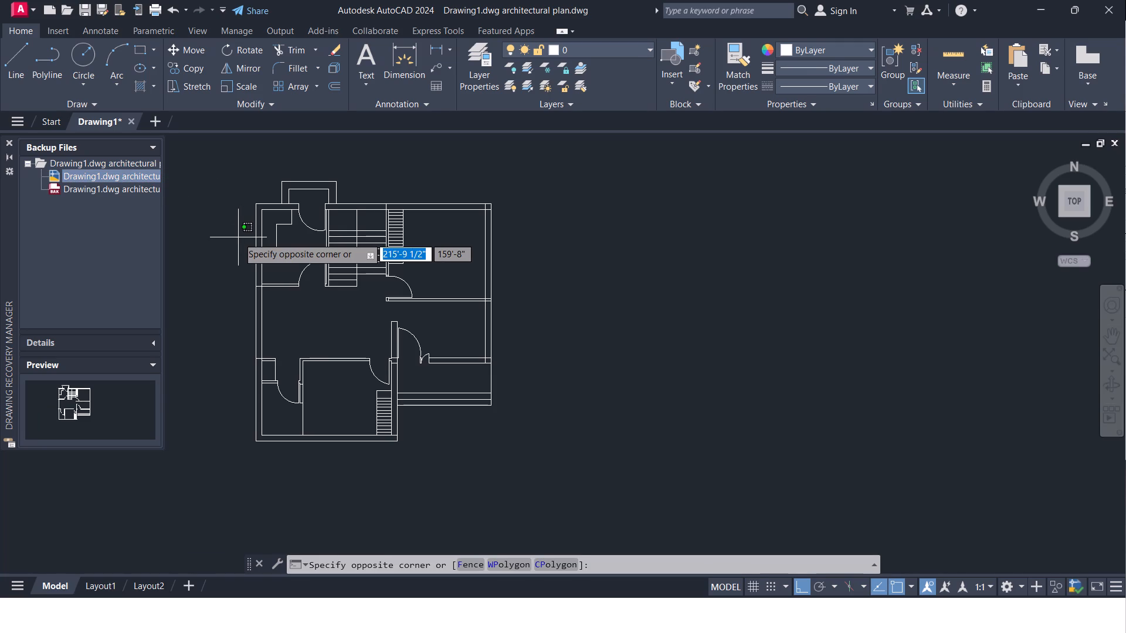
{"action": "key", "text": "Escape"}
Close the Drawing Recovery Manager.
{"action": "left_click", "coordinate": [8, 143]}
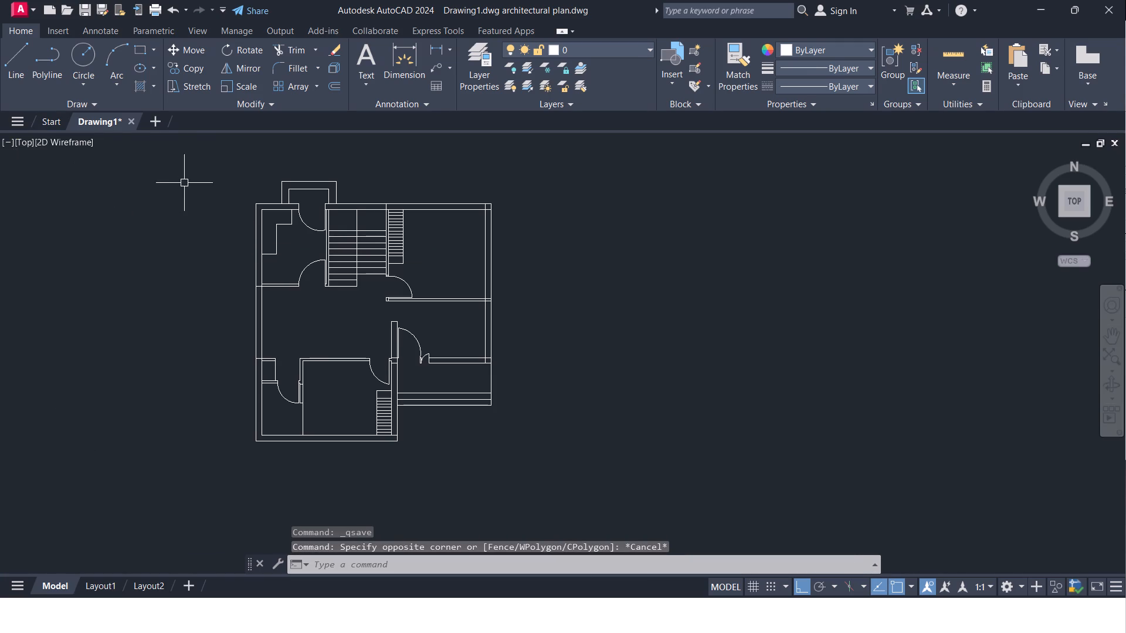
Open DesignCenter and insert the four-burner Range-Oven block from Kitchens.dwg beside the floor plan, outside its west wall.
{"action": "middle_click_drag", "start_coordinate": [185, 183], "coordinate": [147, 186]}
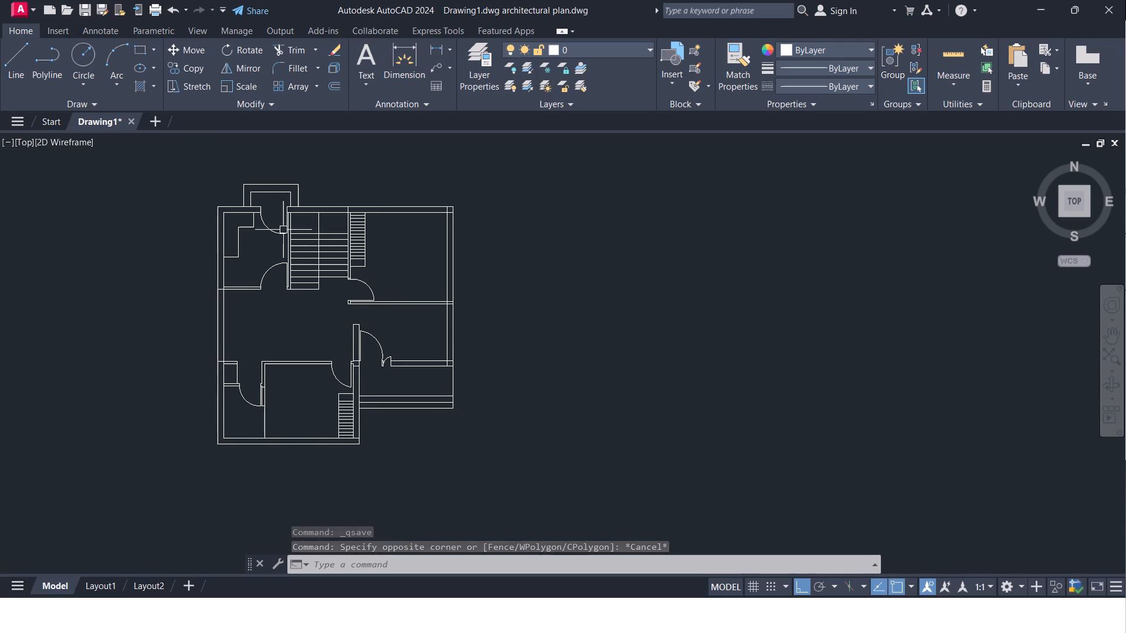
{"action": "scroll", "coordinate": [297, 233], "scroll_direction": "up", "scroll_amount": 1}
{"action": "middle_click_drag", "start_coordinate": [391, 263], "coordinate": [385, 209]}
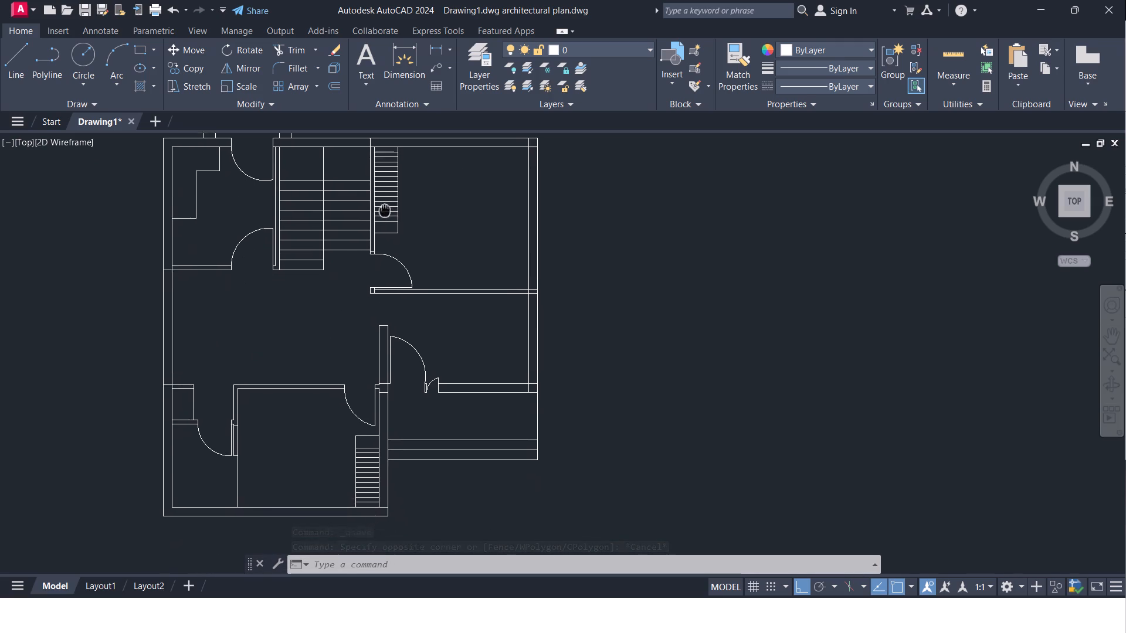
{"action": "middle_click_drag", "start_coordinate": [385, 209], "coordinate": [466, 177]}
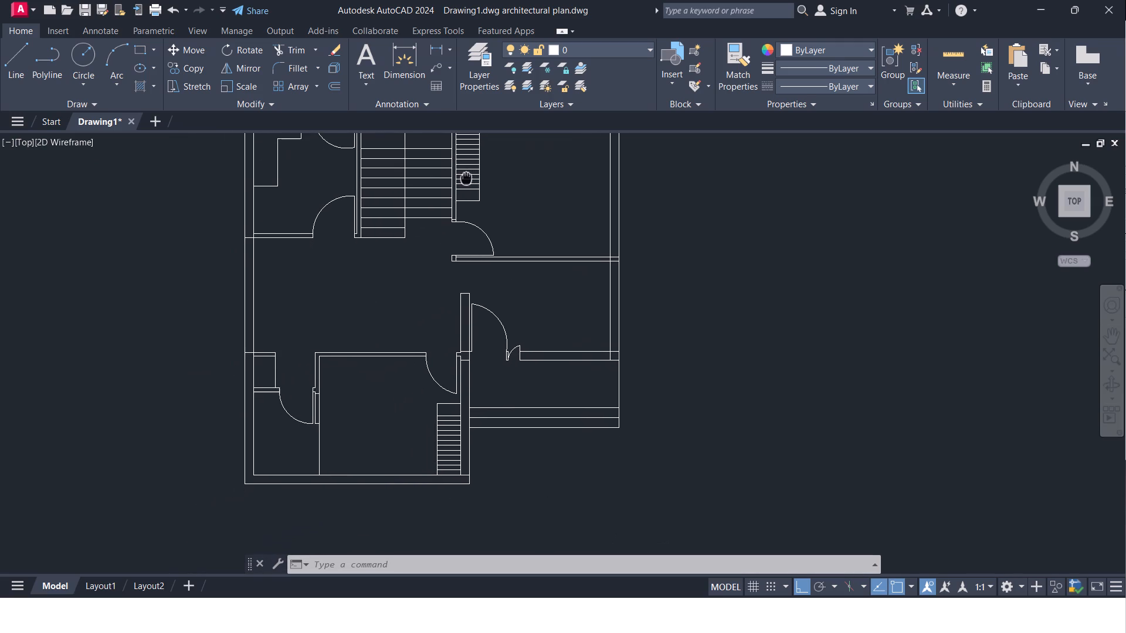
{"action": "middle_click_drag", "start_coordinate": [466, 177], "coordinate": [397, 226]}
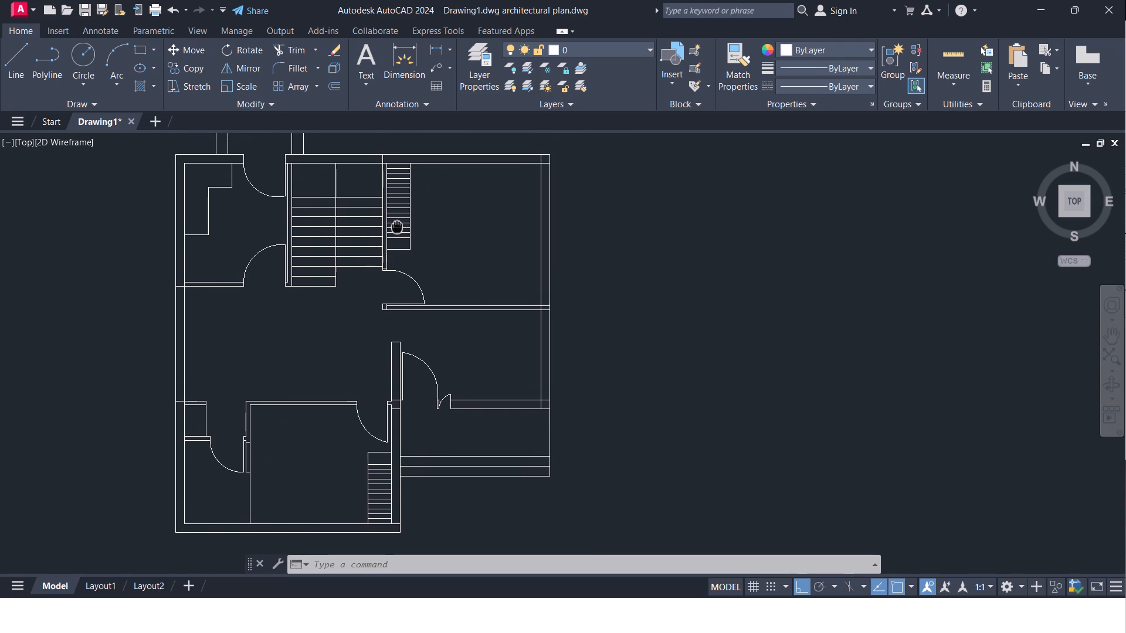
{"action": "middle_click_drag", "start_coordinate": [397, 226], "coordinate": [397, 238]}
{"action": "type", "text": "dc"}
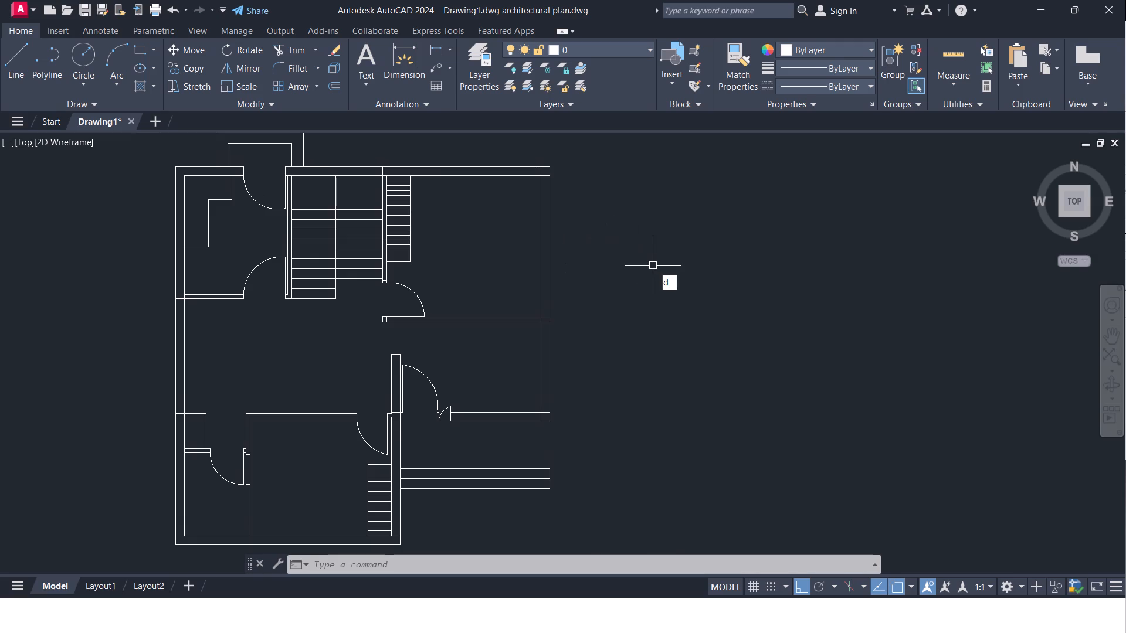
{"action": "key", "text": "Return"}
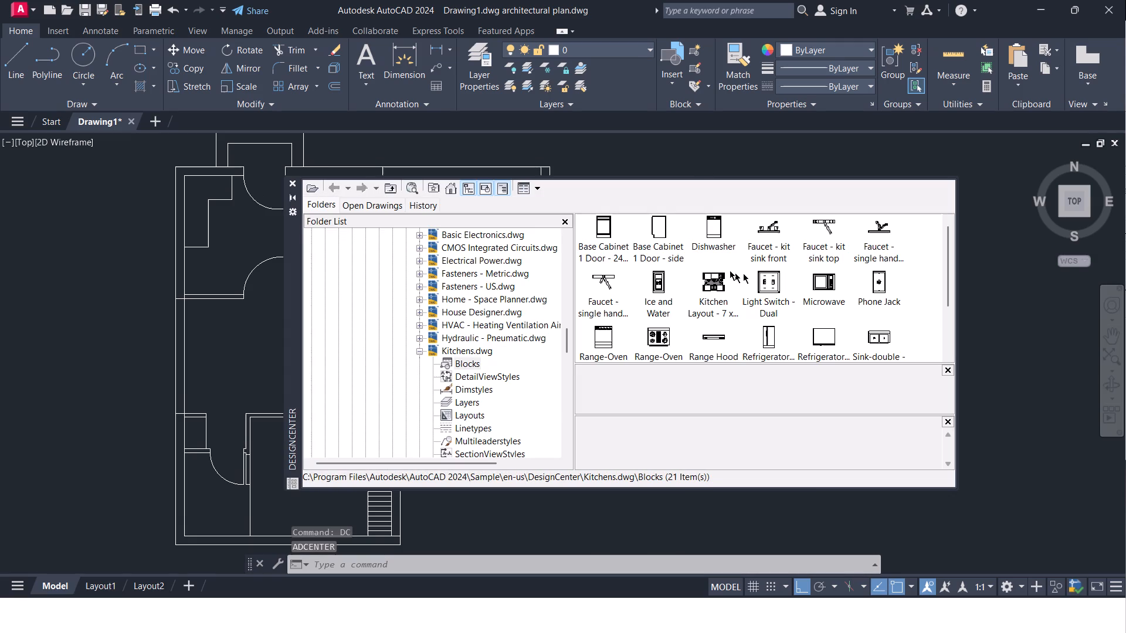
{"action": "scroll", "coordinate": [524, 244], "scroll_direction": "up", "scroll_amount": 3}
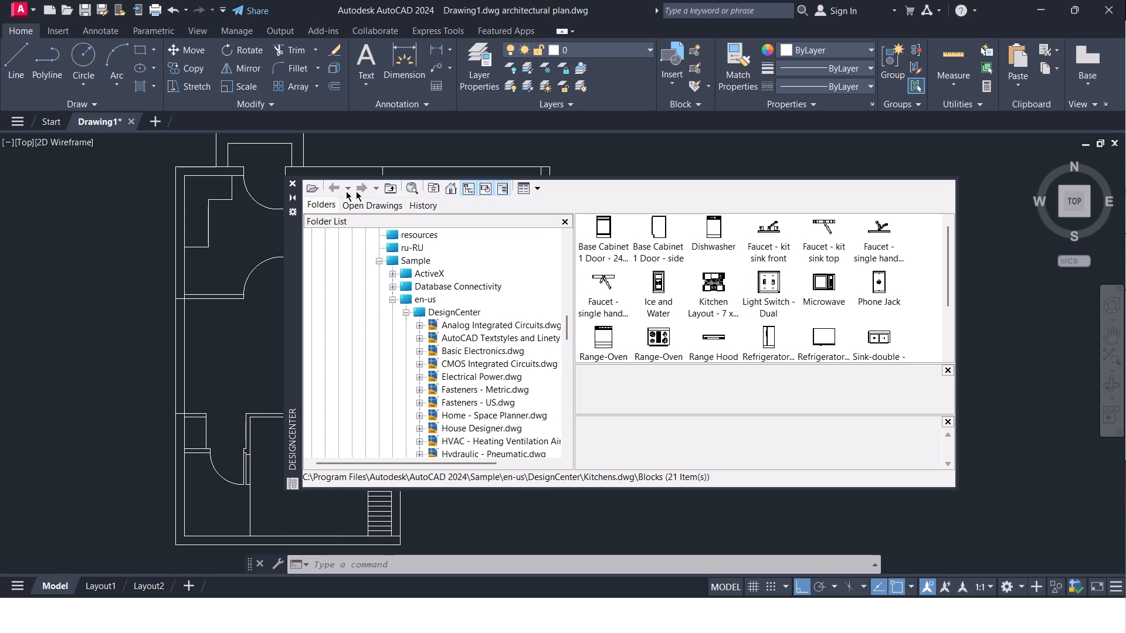
{"action": "double_click", "coordinate": [447, 309]}
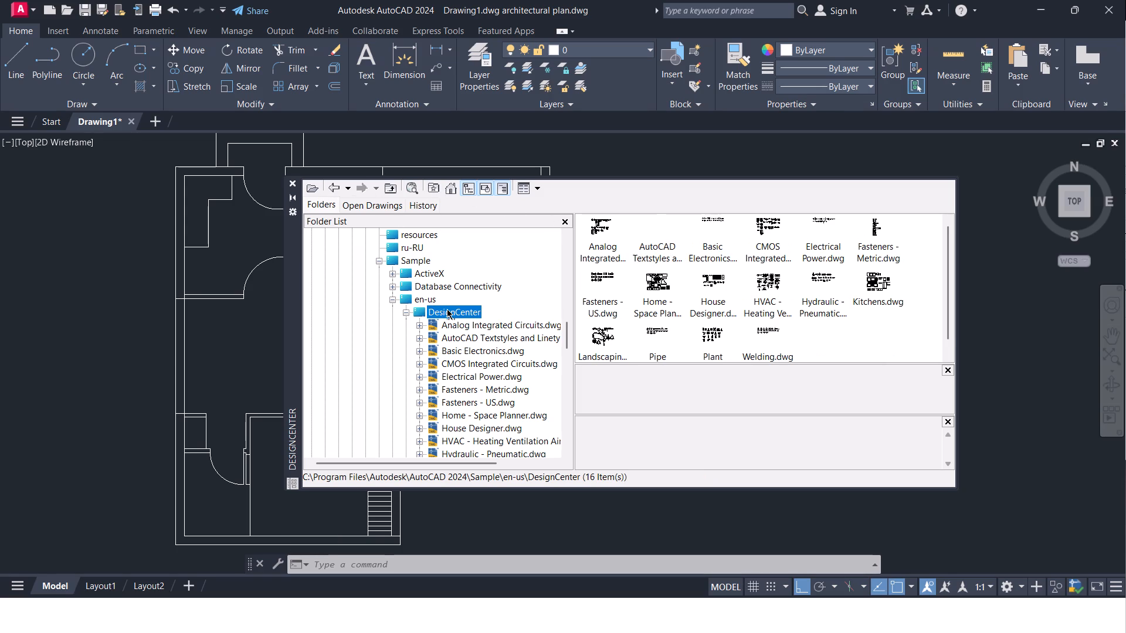
{"action": "double_click", "coordinate": [423, 312]}
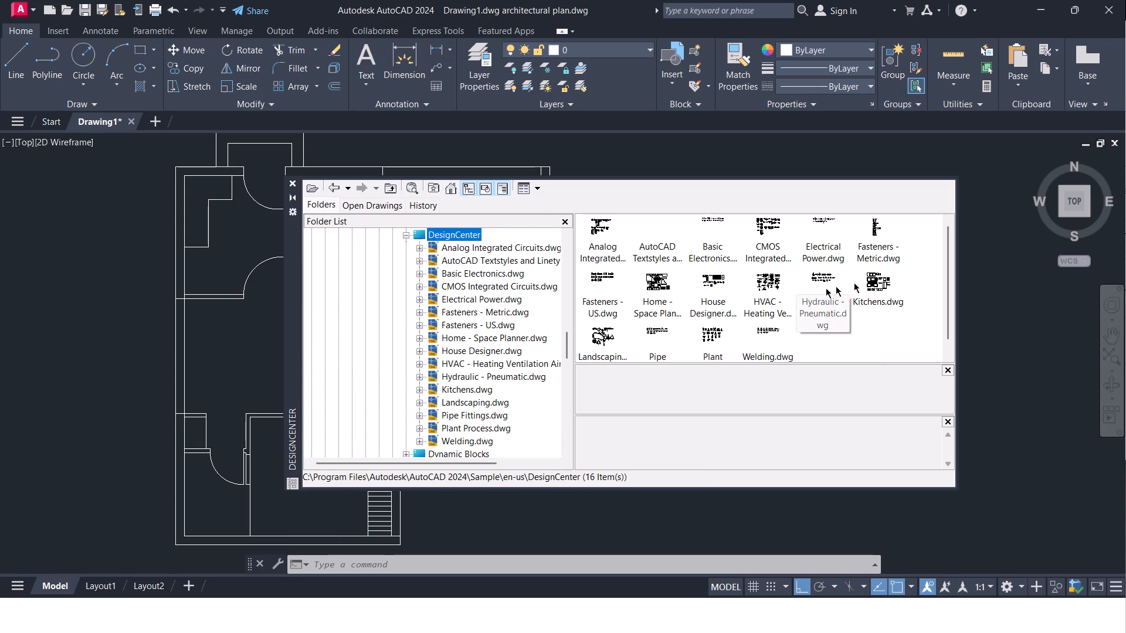
{"action": "double_click", "coordinate": [875, 283]}
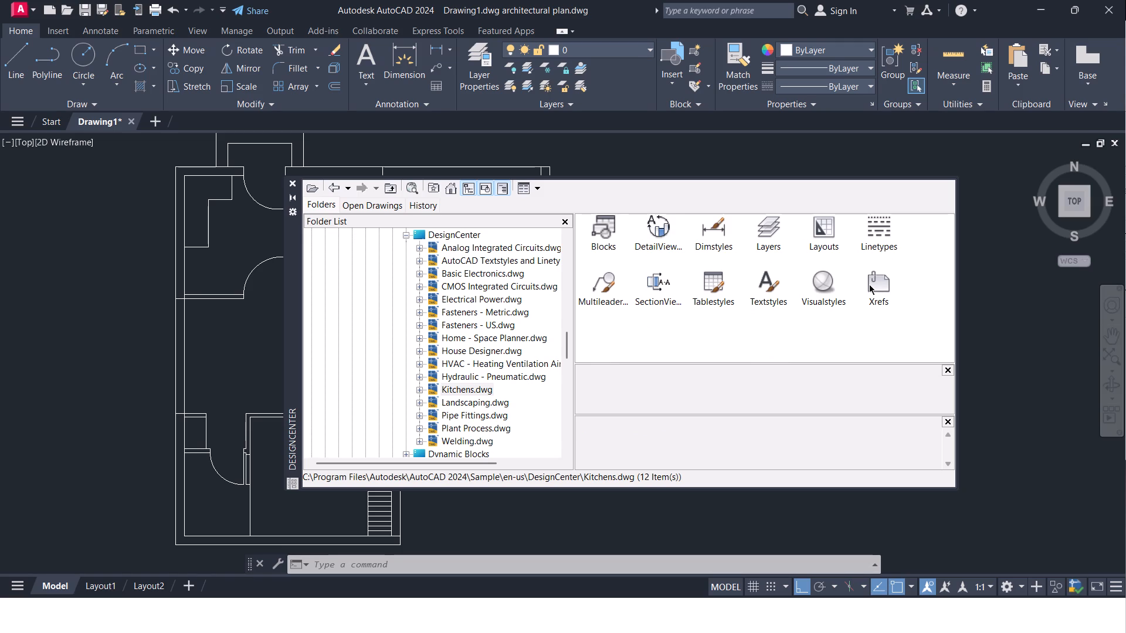
{"action": "double_click", "coordinate": [606, 226]}
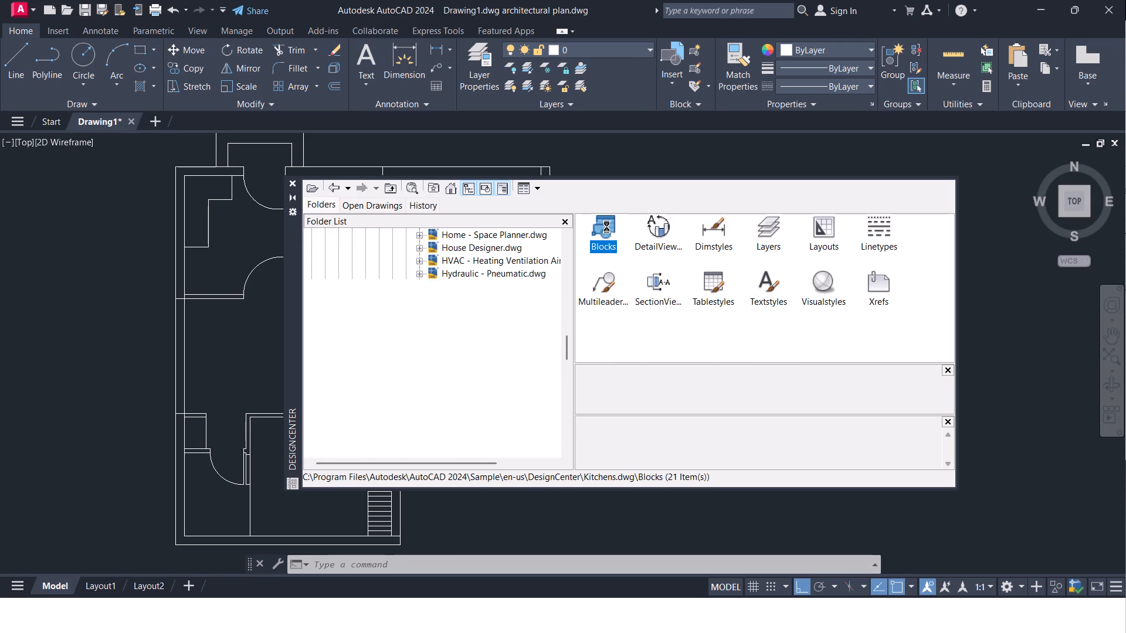
{"action": "left_click_drag", "start_coordinate": [664, 338], "coordinate": [1, 320]}
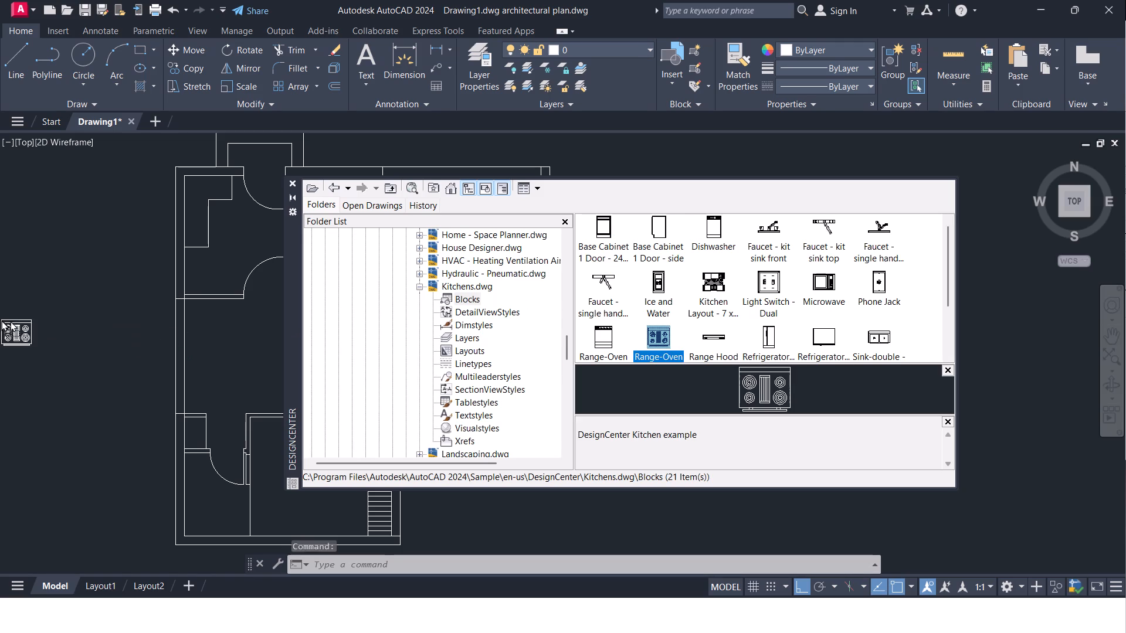
{"action": "left_click_drag", "start_coordinate": [1, 320], "coordinate": [1, 320]}
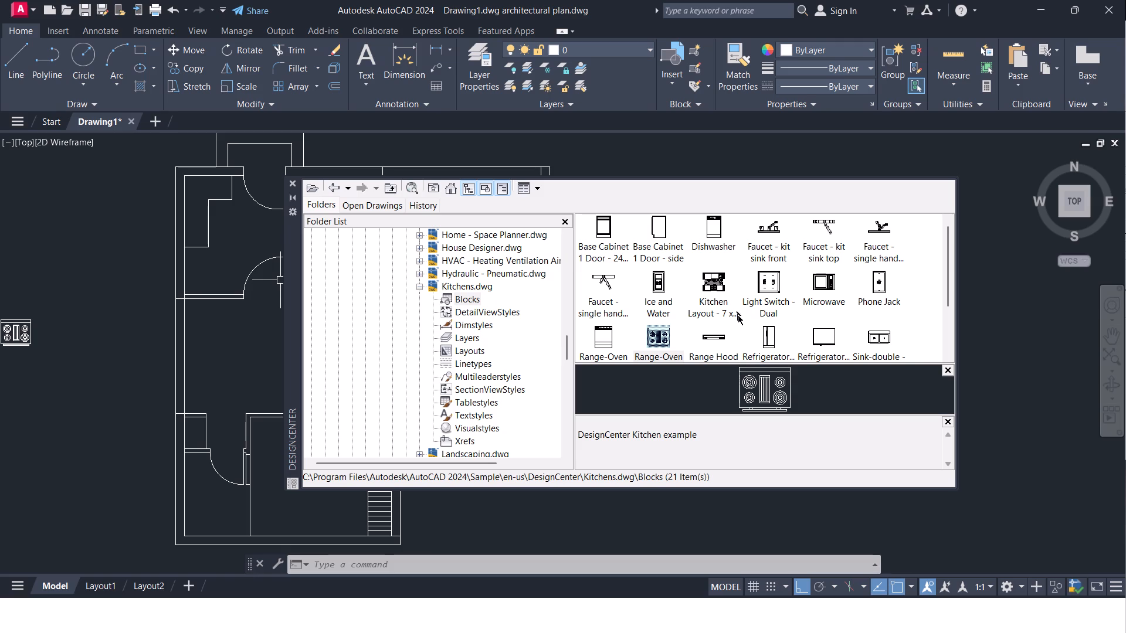
Insert the Bed - Queen block from Home - Space Planner.dwg outside the plan's west wall, above the range-oven.
{"action": "left_click", "coordinate": [332, 182]}
{"action": "left_click", "coordinate": [337, 190]}
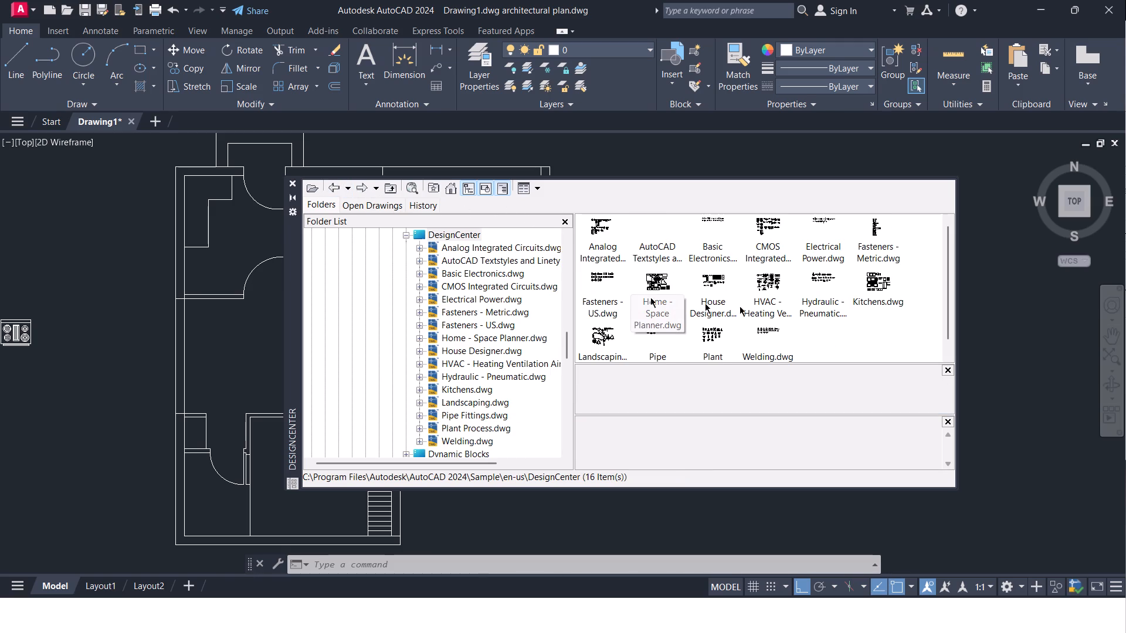
{"action": "double_click", "coordinate": [652, 287]}
{"action": "double_click", "coordinate": [599, 225]}
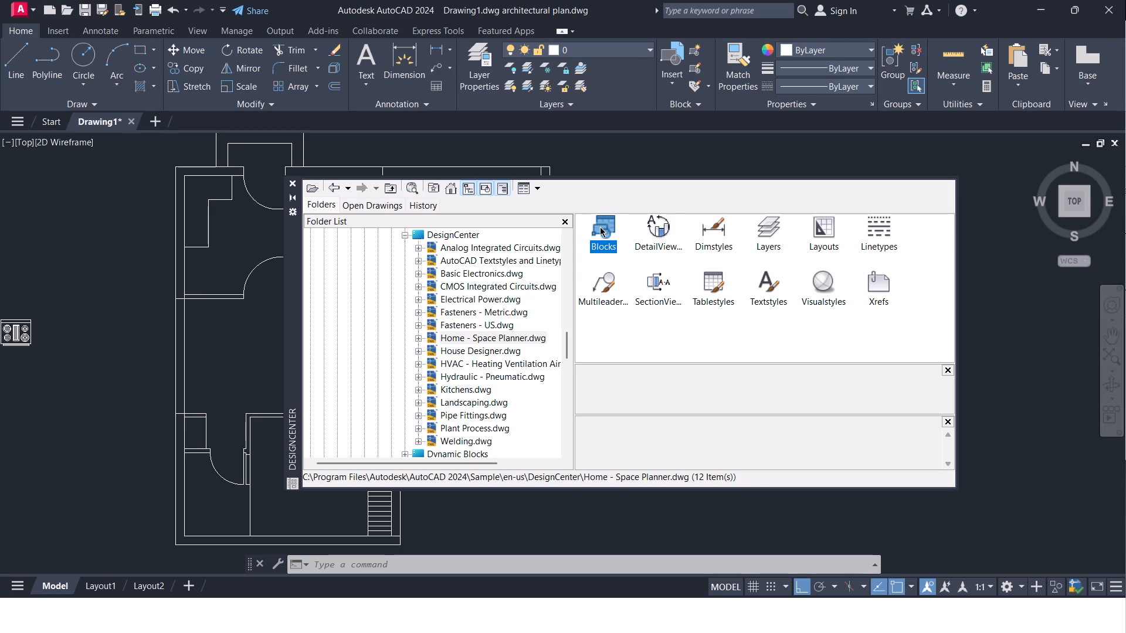
{"action": "double_click", "coordinate": [600, 227]}
{"action": "left_click_drag", "start_coordinate": [606, 229], "coordinate": [606, 232]}
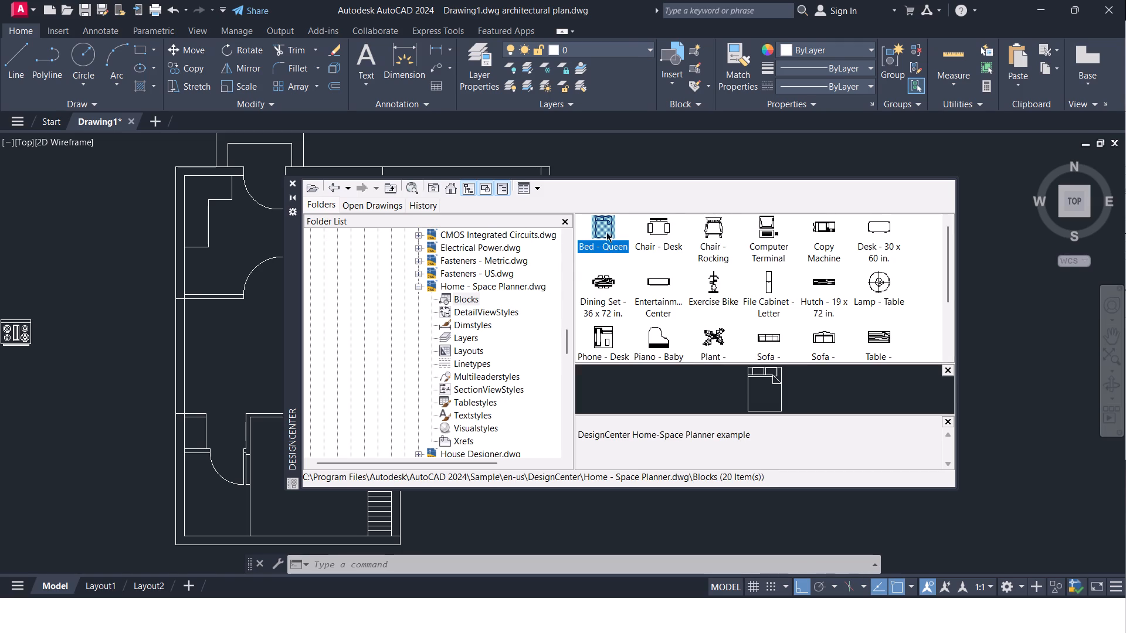
{"action": "left_click_drag", "start_coordinate": [606, 232], "coordinate": [34, 227]}
Insert the Lamp - Table block from Home - Space Planner.dwg between the range-oven and the plan's west wall.
{"action": "middle_click_drag", "start_coordinate": [680, 251], "coordinate": [695, 209]}
{"action": "middle_click_drag", "start_coordinate": [771, 201], "coordinate": [769, 185]}
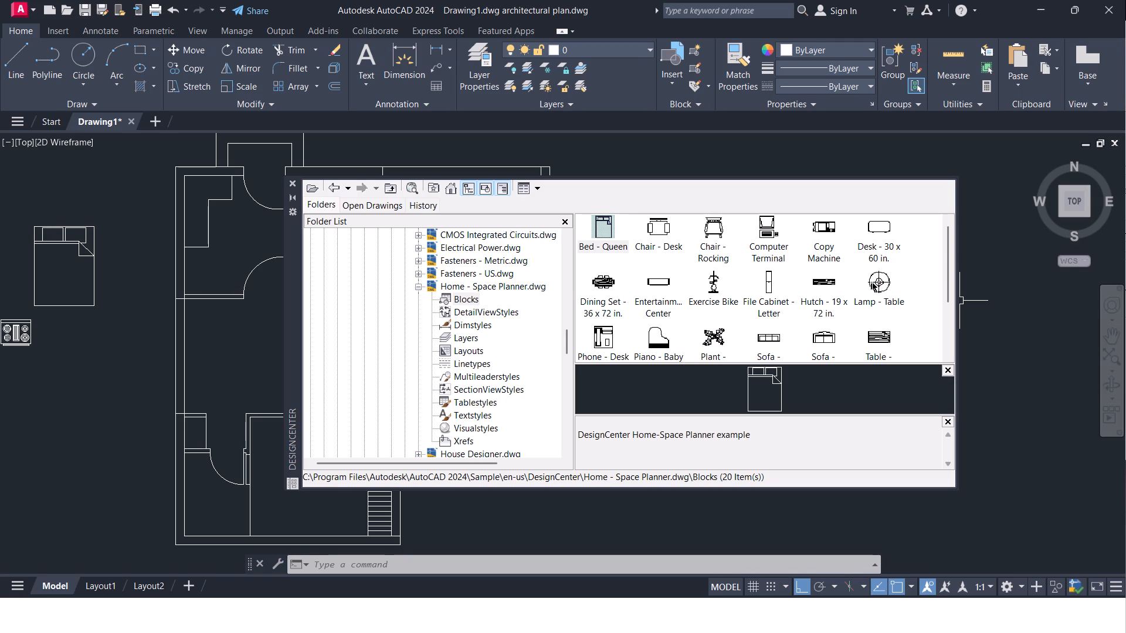
{"action": "left_click_drag", "start_coordinate": [872, 282], "coordinate": [107, 342]}
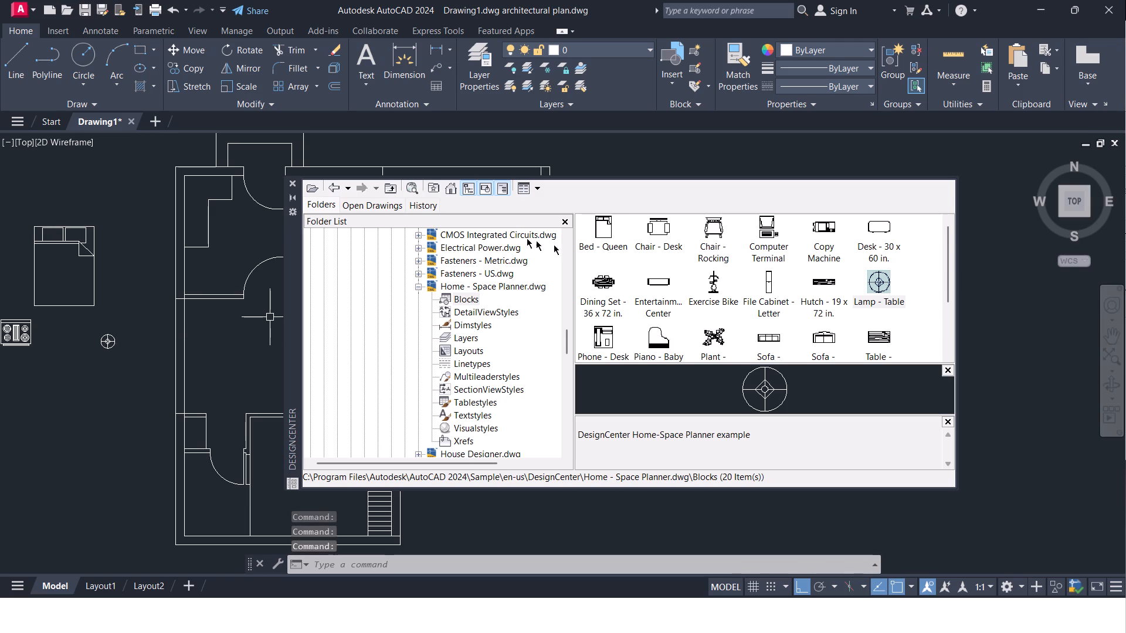
Insert the Toilet - top block from House Designer.dwg outside the plan's west wall, below the range-oven and lamp.
{"action": "left_click", "coordinate": [333, 190]}
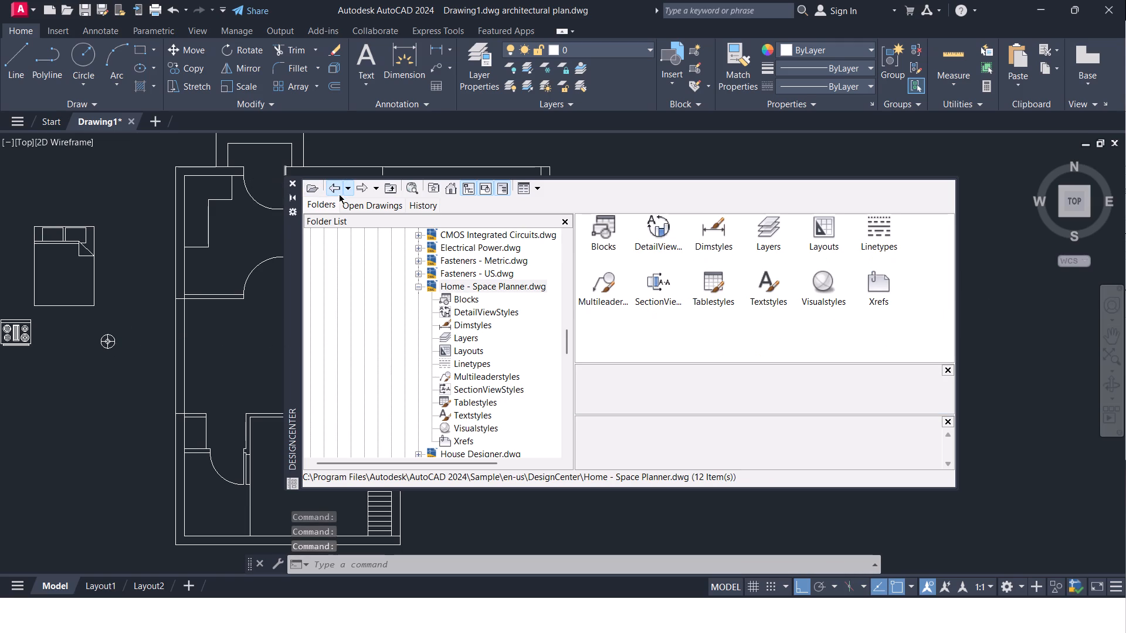
{"action": "left_click", "coordinate": [338, 191]}
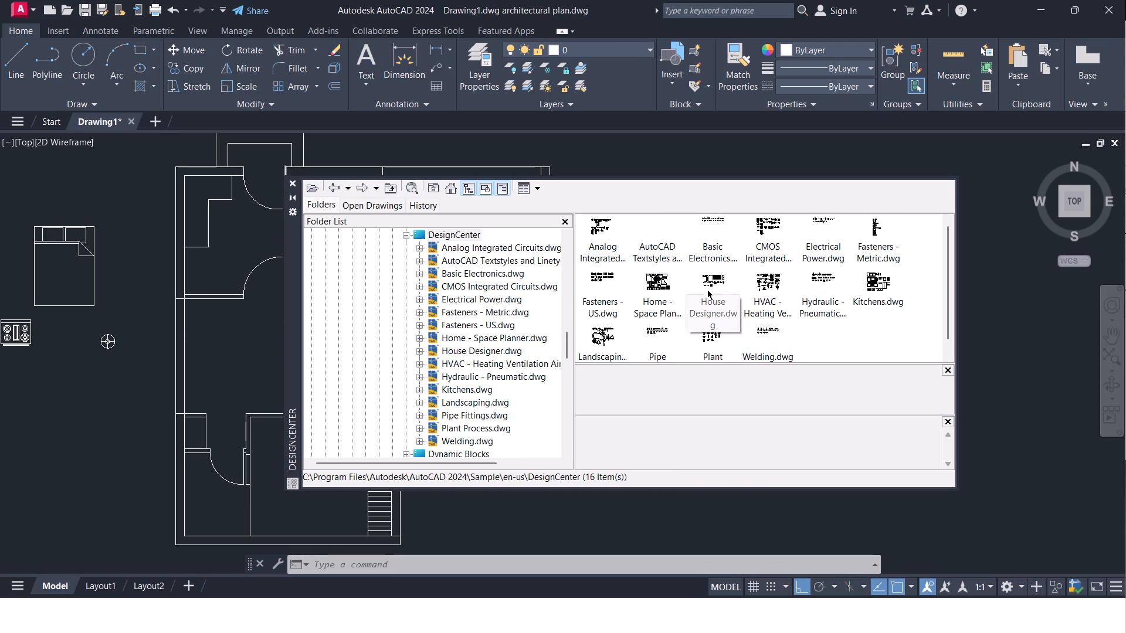
{"action": "double_click", "coordinate": [716, 286]}
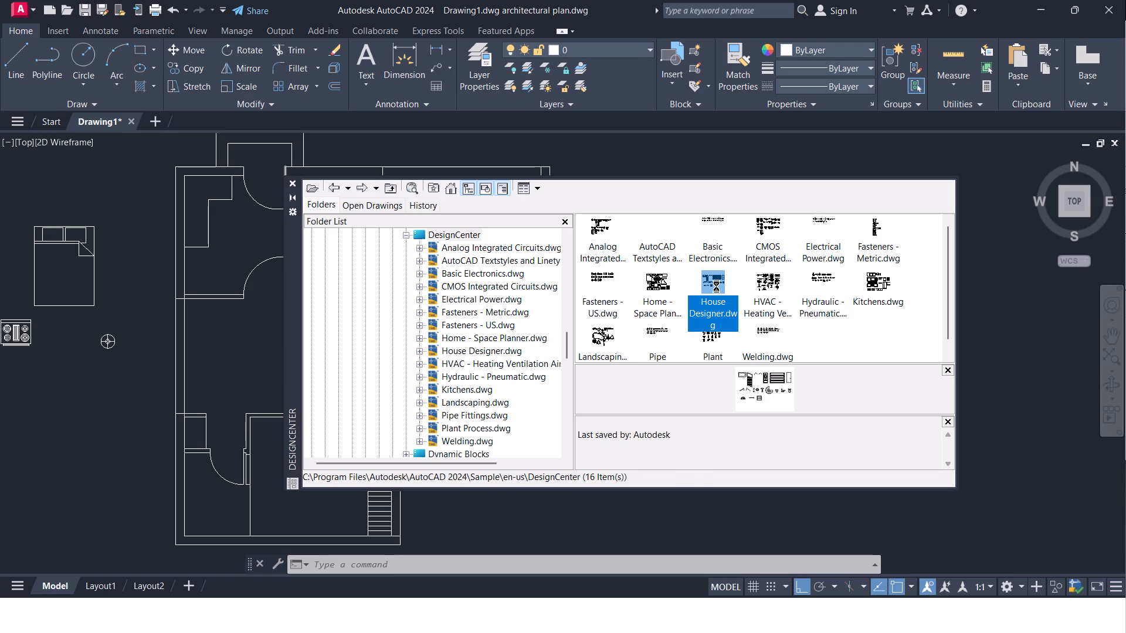
{"action": "double_click", "coordinate": [602, 230]}
{"action": "double_click", "coordinate": [604, 229]}
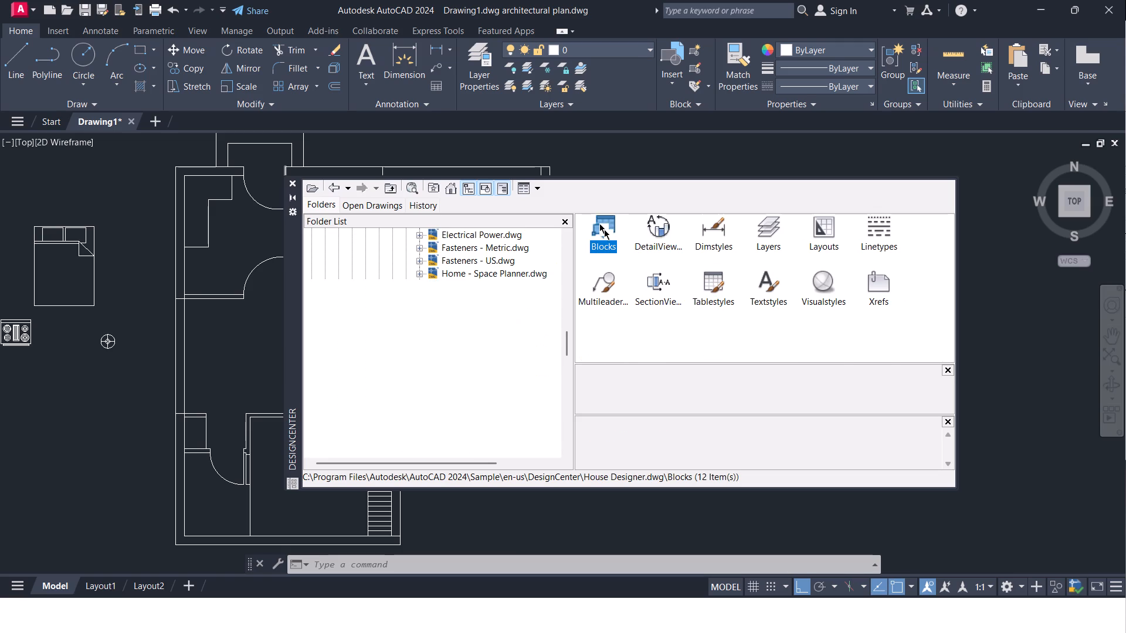
{"action": "left_click_drag", "start_coordinate": [827, 332], "coordinate": [821, 342]}
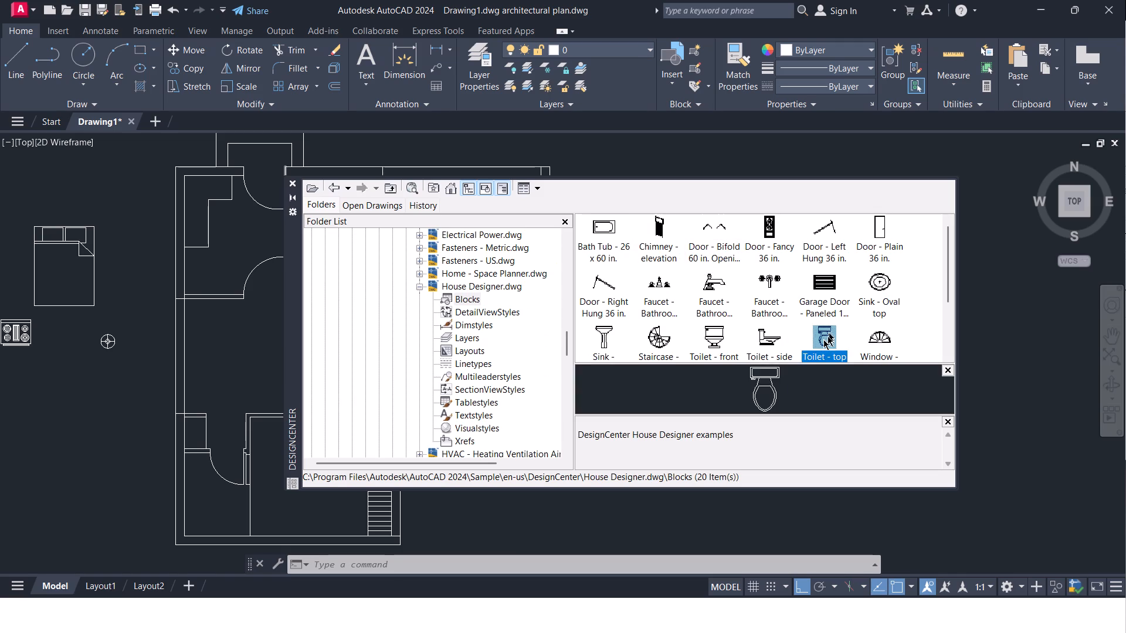
{"action": "left_click_drag", "start_coordinate": [821, 342], "coordinate": [61, 373]}
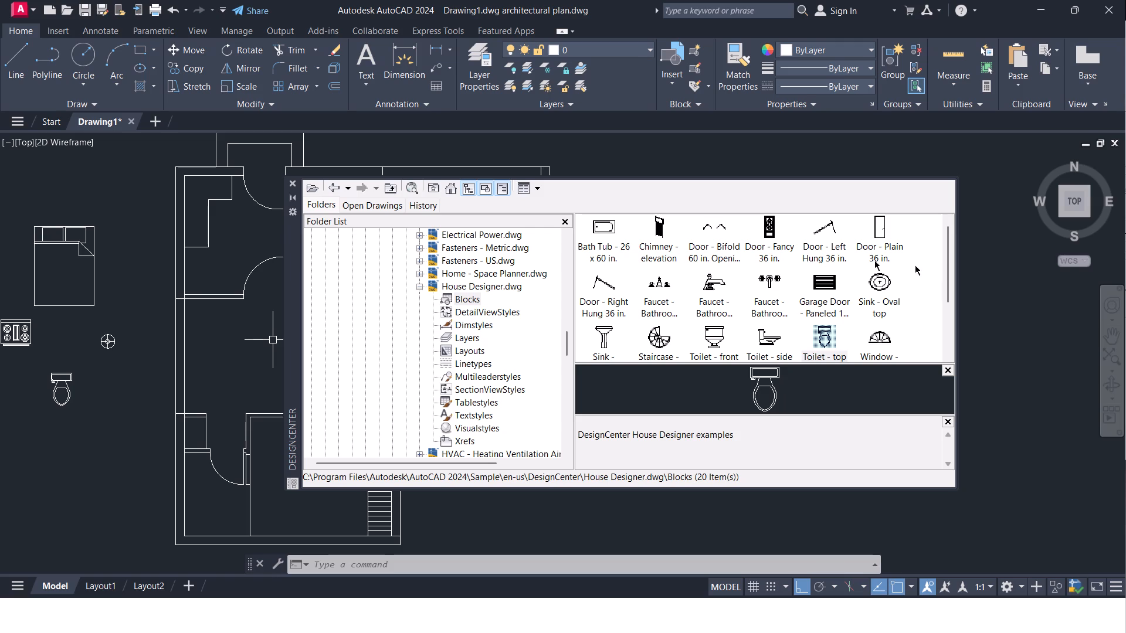
Look through the remaining House Designer.dwg blocks and the Kitchens.dwg blocks for further fittings.
{"action": "scroll", "coordinate": [816, 341], "scroll_direction": "down", "scroll_amount": 1}
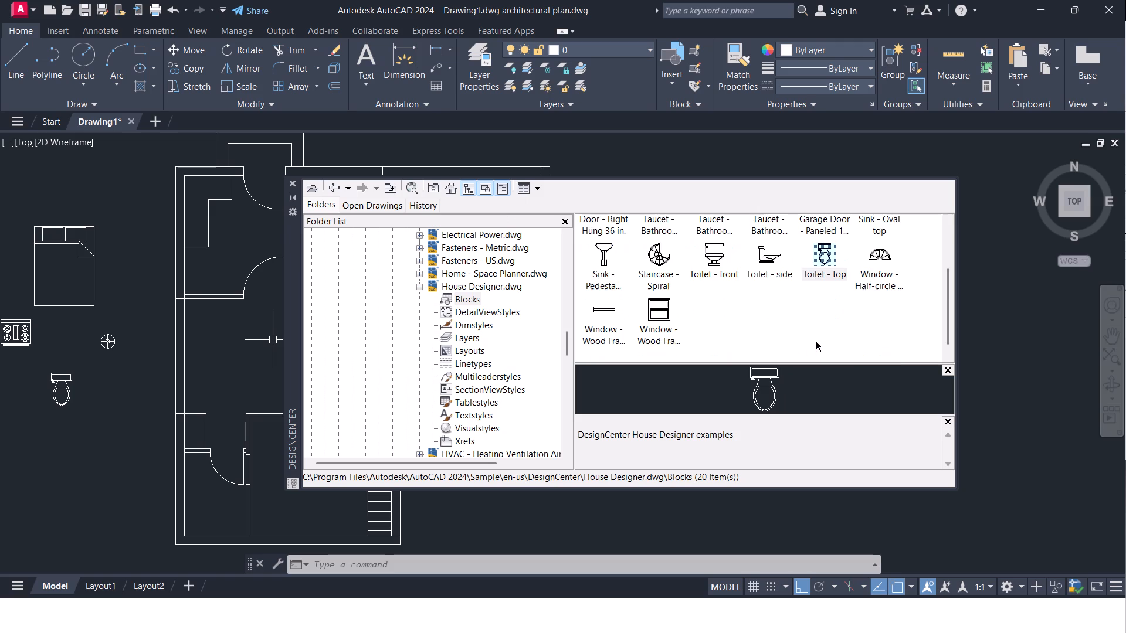
{"action": "scroll", "coordinate": [785, 312], "scroll_direction": "up", "scroll_amount": 2}
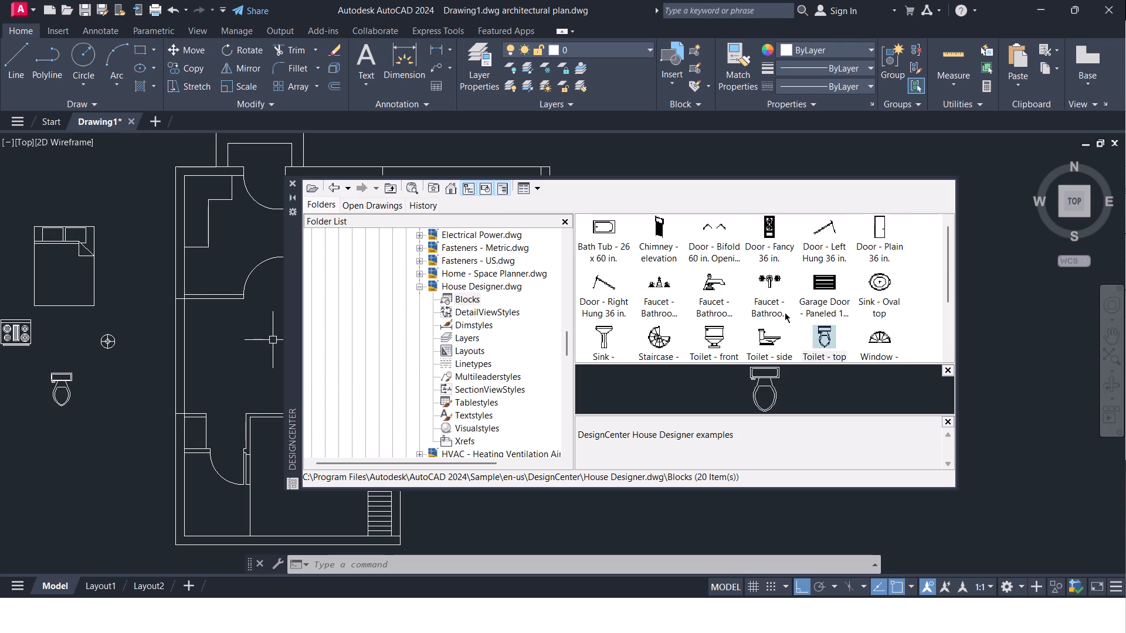
{"action": "scroll", "coordinate": [779, 308], "scroll_direction": "up", "scroll_amount": 1}
{"action": "left_click", "coordinate": [335, 185]}
{"action": "left_click", "coordinate": [337, 185]}
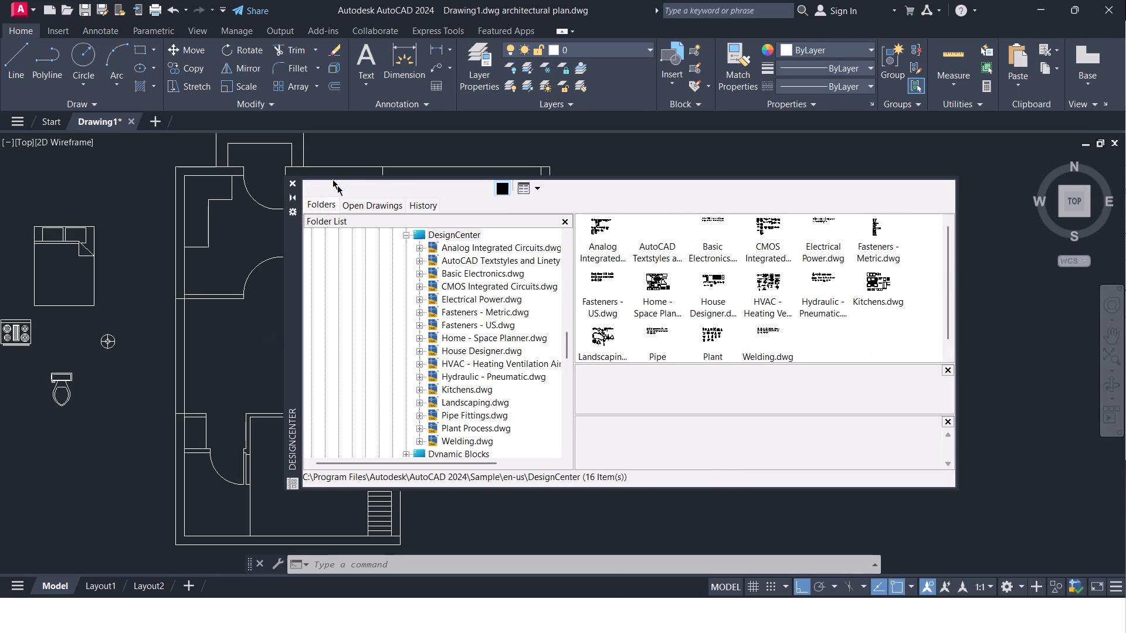
{"action": "double_click", "coordinate": [863, 293]}
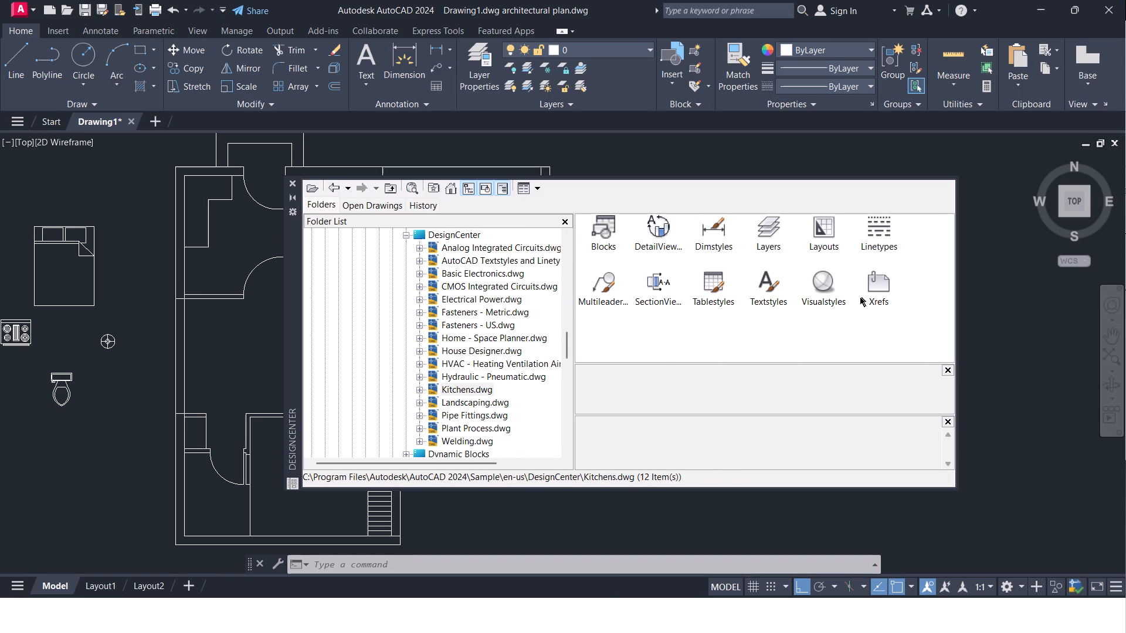
{"action": "double_click", "coordinate": [605, 227]}
{"action": "double_click", "coordinate": [605, 229]}
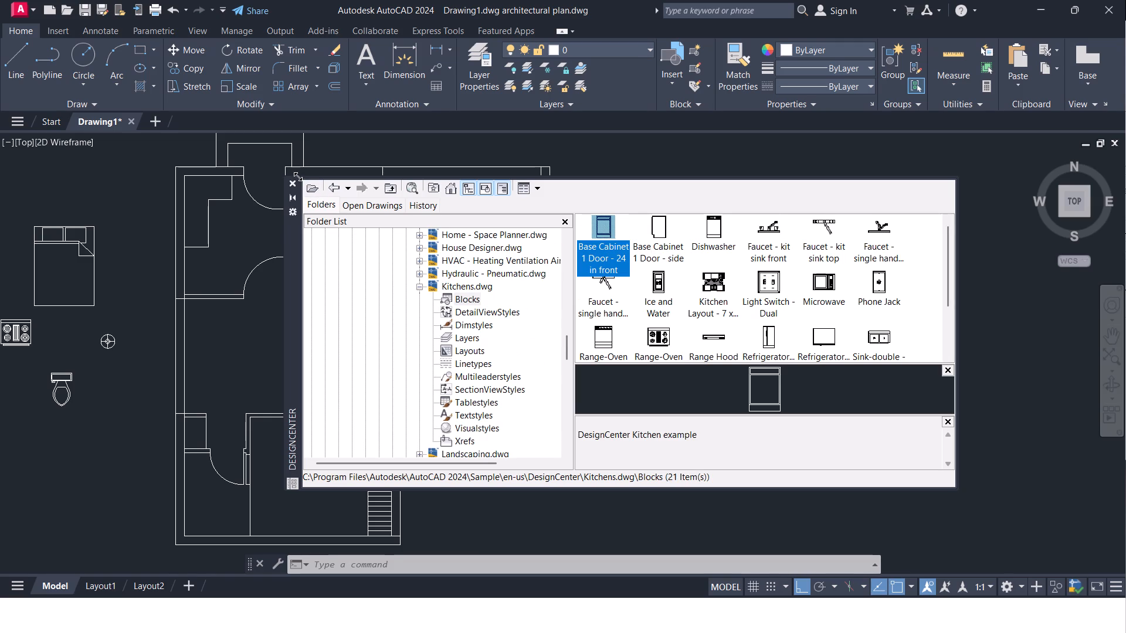
Insert the Dining Set - 36 x 72 in. block from Home - Space Planner.dwg over the table lamp beside the plan.
{"action": "left_click", "coordinate": [338, 188]}
{"action": "left_click", "coordinate": [338, 188]}
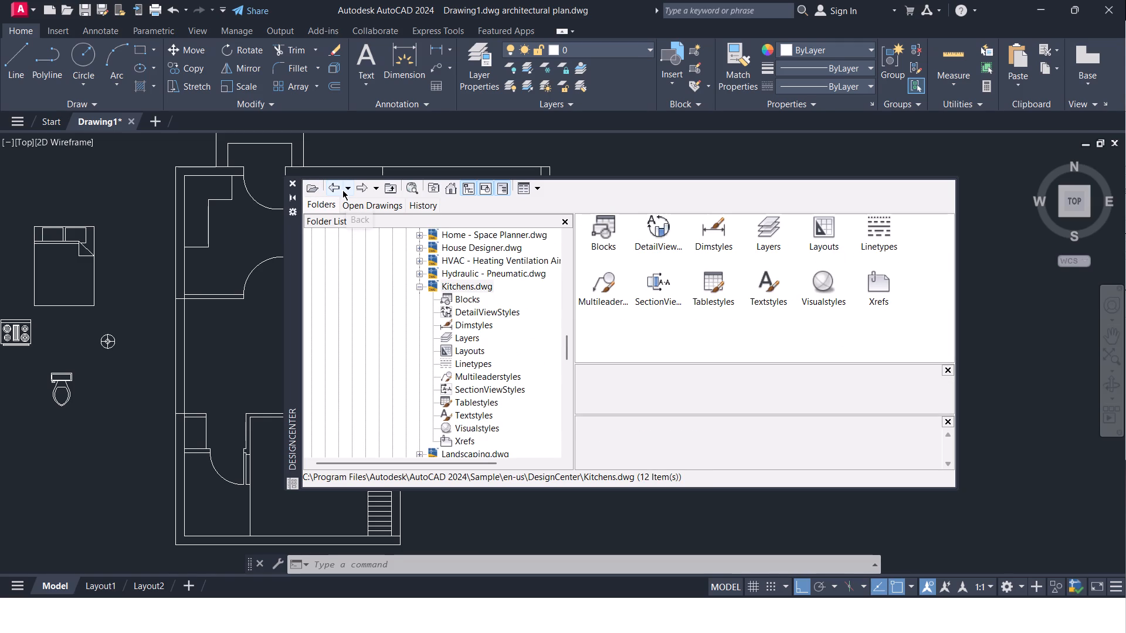
{"action": "left_click", "coordinate": [332, 188]}
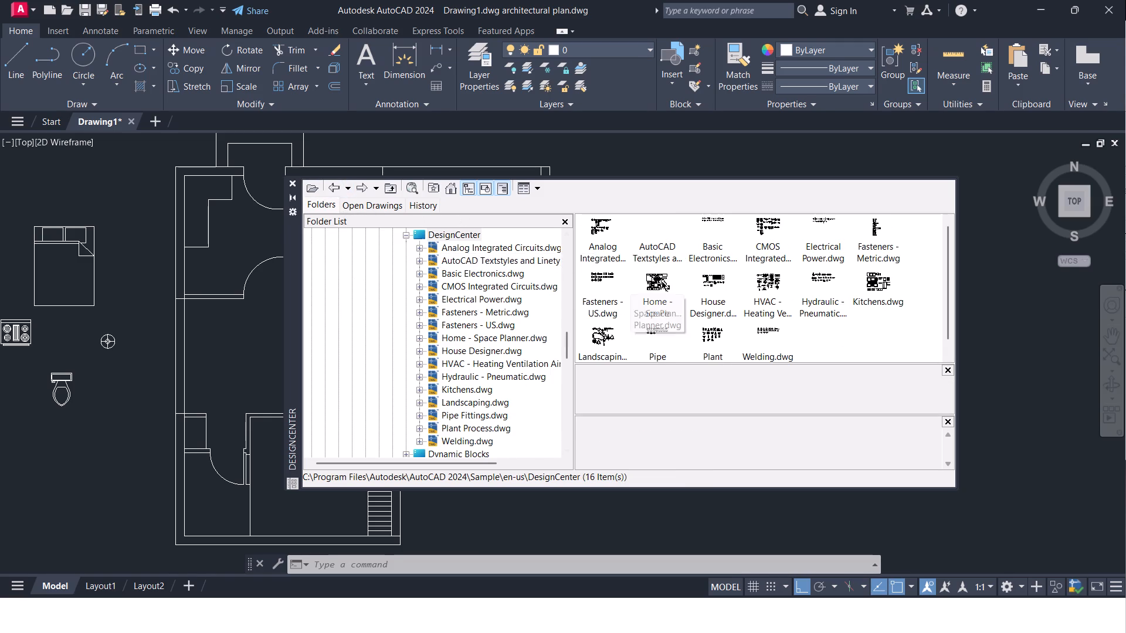
{"action": "double_click", "coordinate": [662, 281]}
{"action": "double_click", "coordinate": [596, 225]}
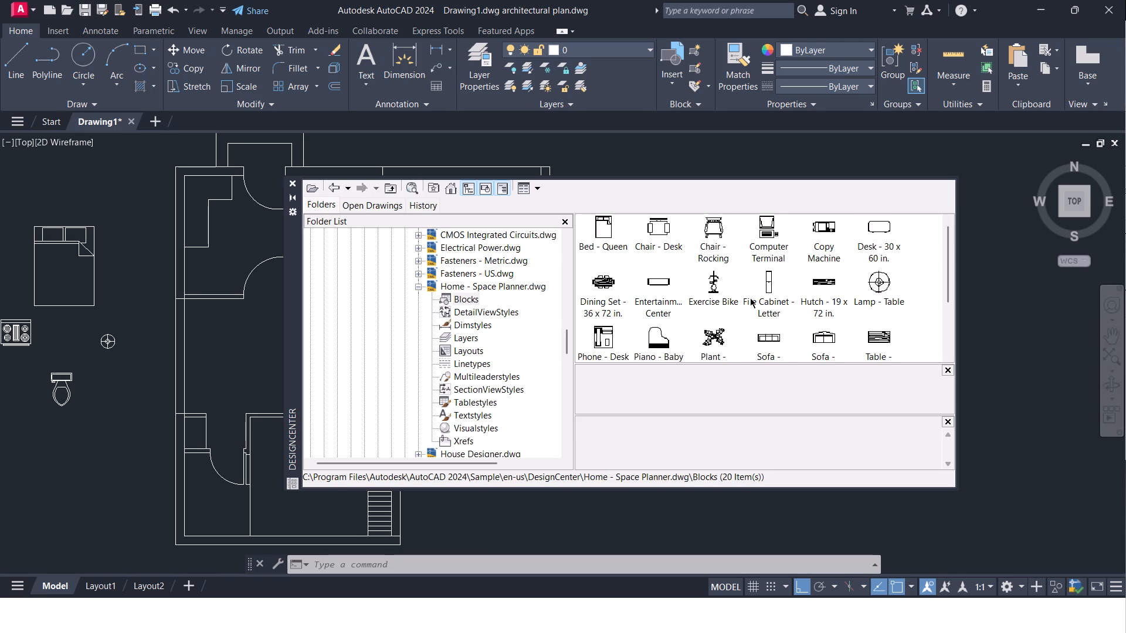
{"action": "scroll", "coordinate": [750, 298], "scroll_direction": "down", "scroll_amount": 1}
{"action": "scroll", "coordinate": [779, 290], "scroll_direction": "up", "scroll_amount": 1}
{"action": "left_click_drag", "start_coordinate": [616, 281], "coordinate": [121, 348]}
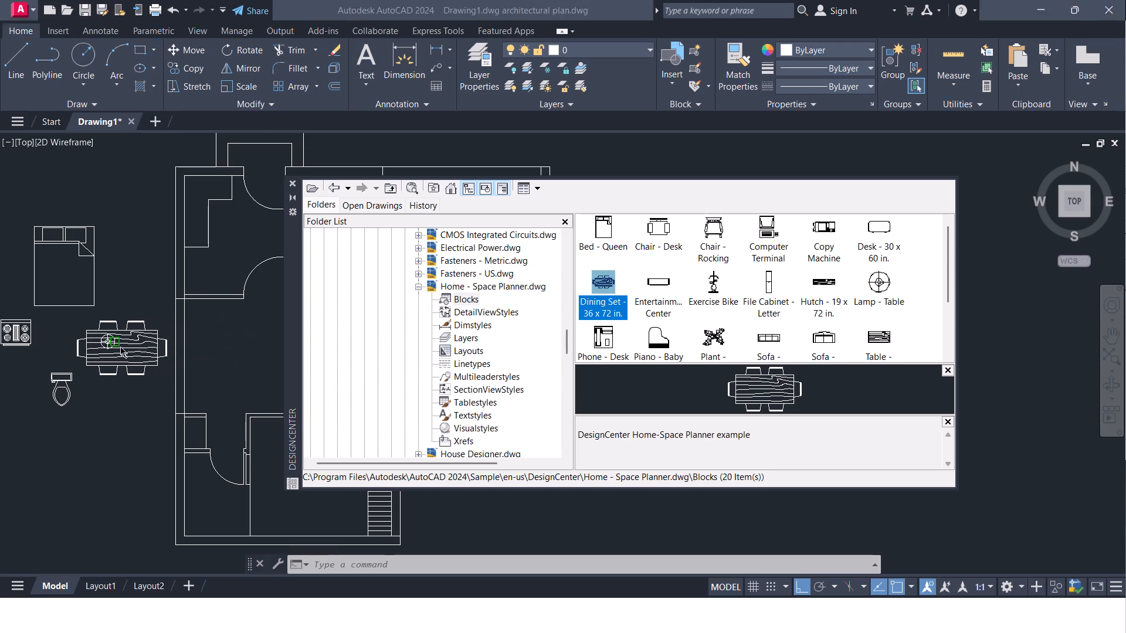
Move the dining set, with Ortho off, about 11' east into the open hall inside the plan's west wall.
{"action": "left_click", "coordinate": [290, 186]}
{"action": "scroll", "coordinate": [337, 249], "scroll_direction": "down", "scroll_amount": 1}
{"action": "middle_click_drag", "start_coordinate": [338, 250], "coordinate": [372, 192]}
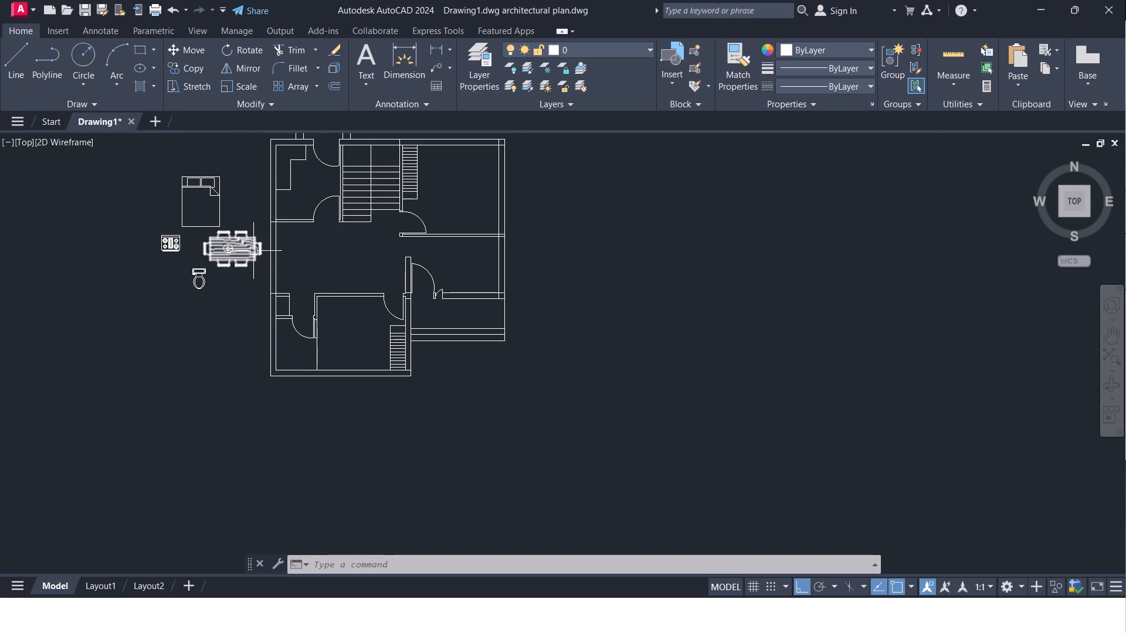
{"action": "scroll", "coordinate": [252, 250], "scroll_direction": "up", "scroll_amount": 3}
{"action": "left_click", "coordinate": [256, 214]}
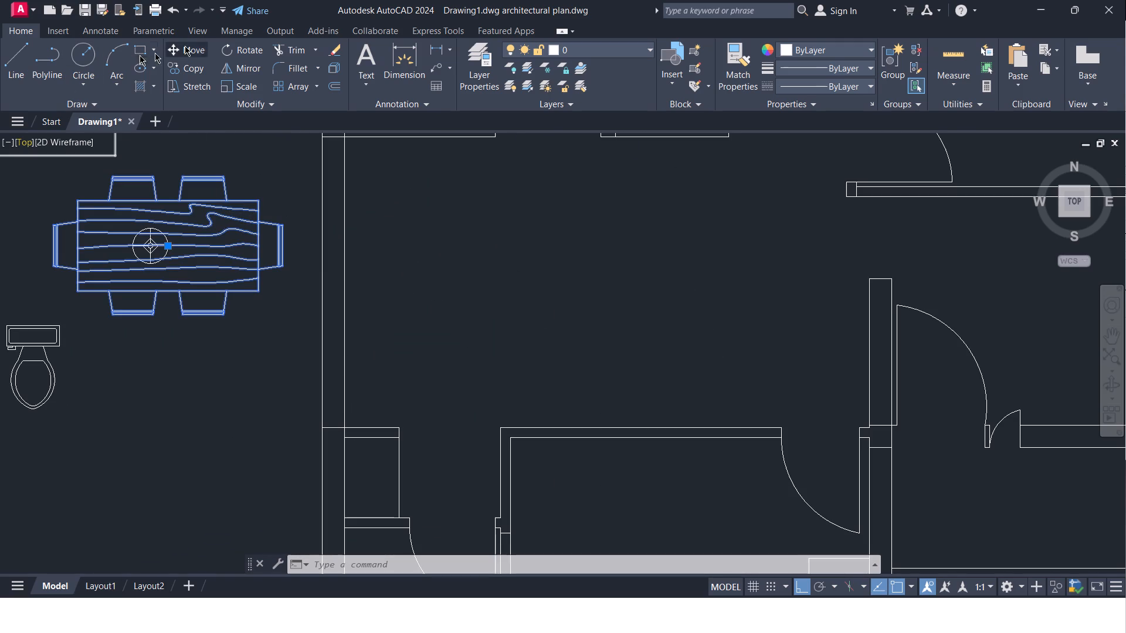
{"action": "left_click", "coordinate": [197, 49]}
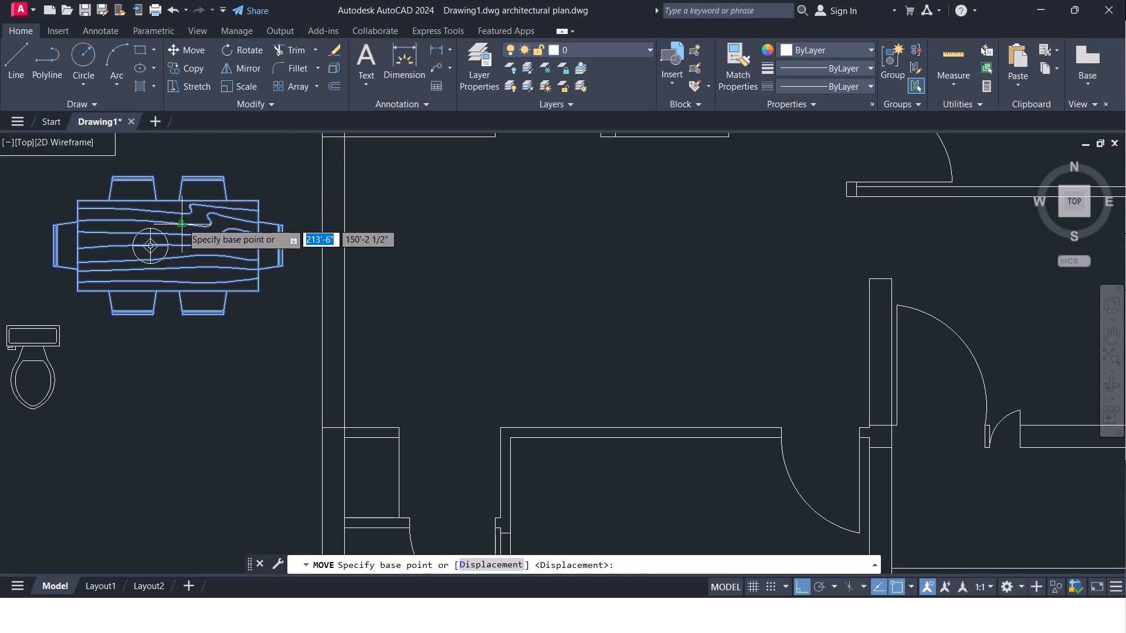
{"action": "left_click", "coordinate": [182, 220]}
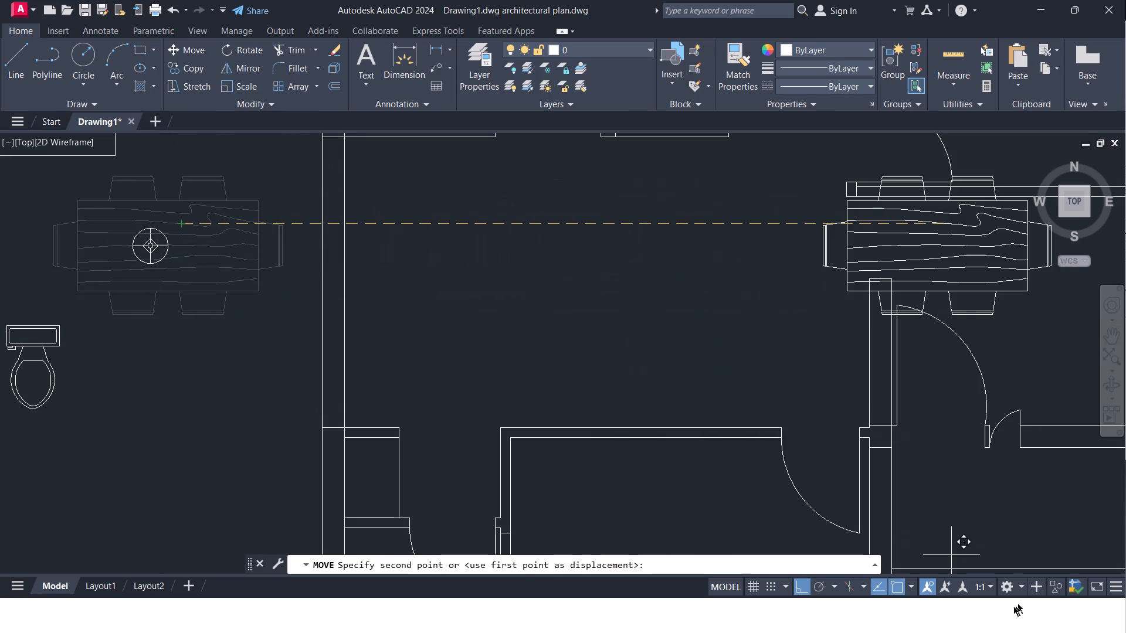
{"action": "left_click", "coordinate": [801, 584]}
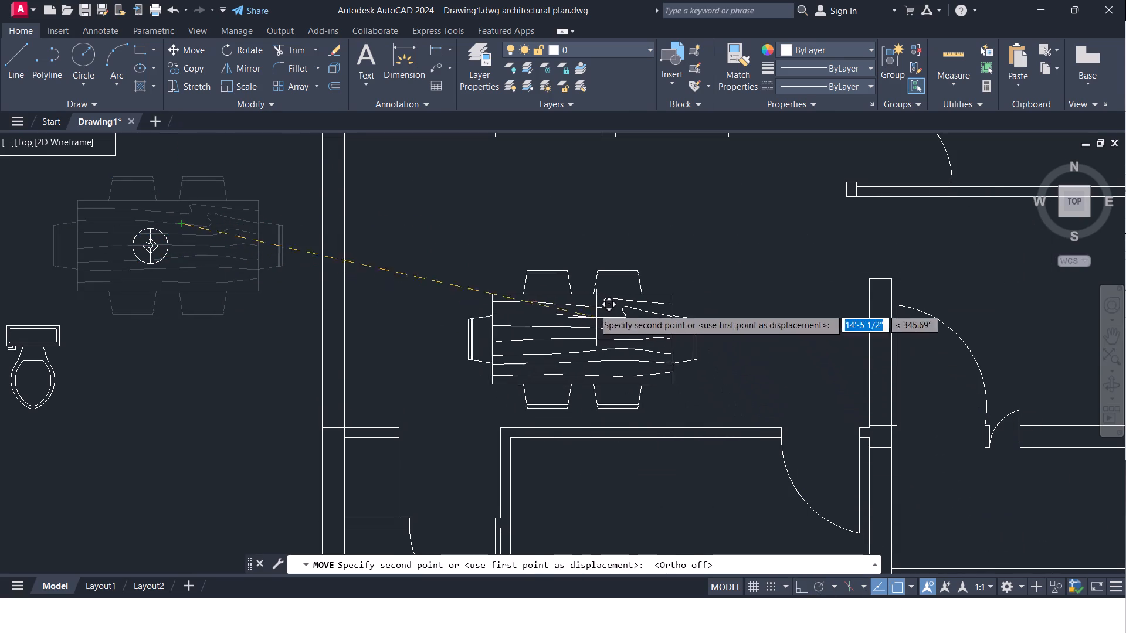
{"action": "middle_click_drag", "start_coordinate": [540, 276], "coordinate": [527, 344]}
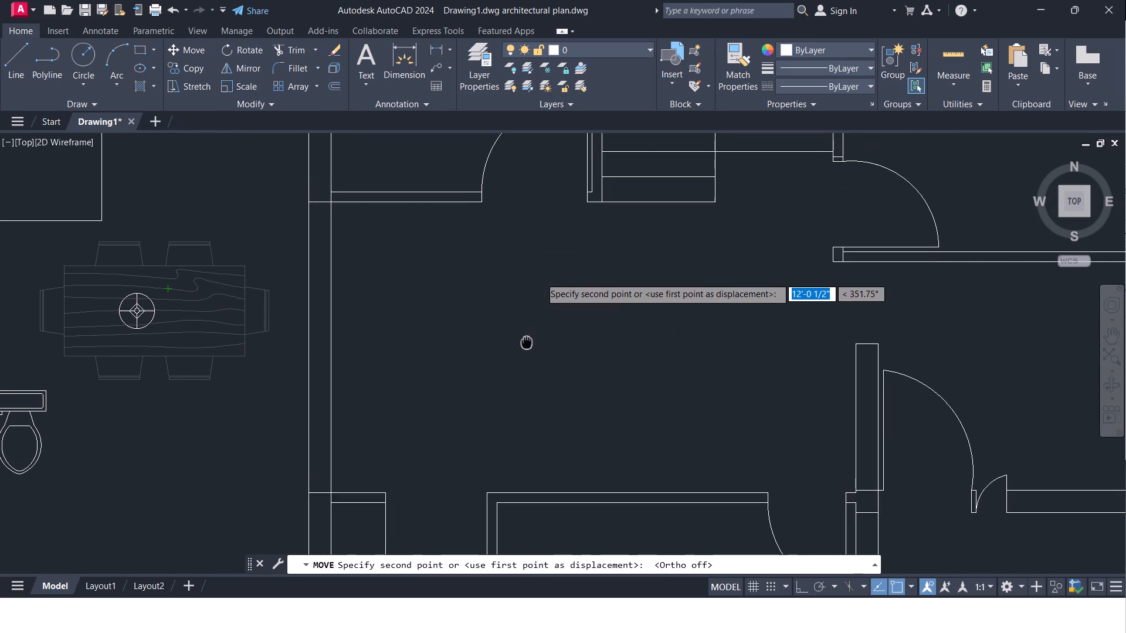
{"action": "middle_click_drag", "start_coordinate": [527, 344], "coordinate": [525, 349]}
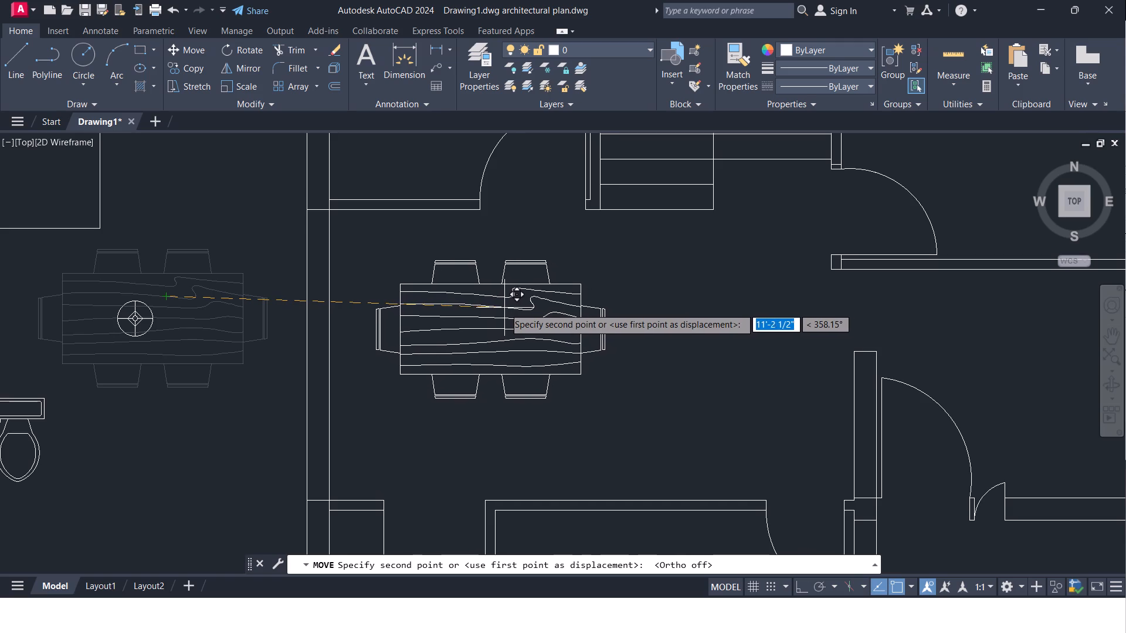
{"action": "left_click", "coordinate": [498, 308]}
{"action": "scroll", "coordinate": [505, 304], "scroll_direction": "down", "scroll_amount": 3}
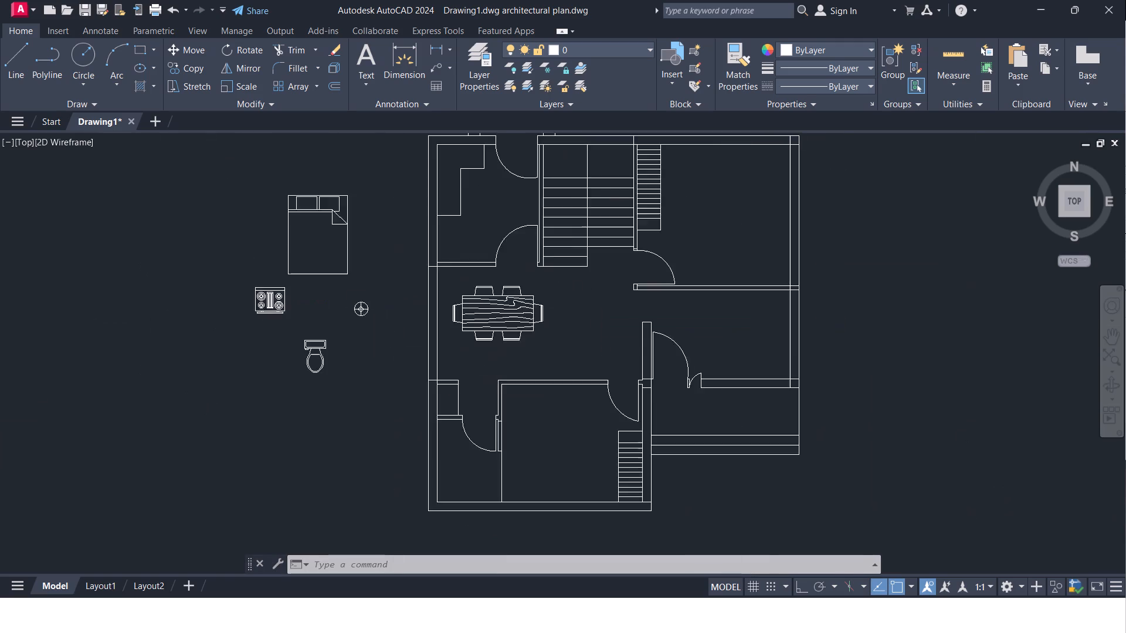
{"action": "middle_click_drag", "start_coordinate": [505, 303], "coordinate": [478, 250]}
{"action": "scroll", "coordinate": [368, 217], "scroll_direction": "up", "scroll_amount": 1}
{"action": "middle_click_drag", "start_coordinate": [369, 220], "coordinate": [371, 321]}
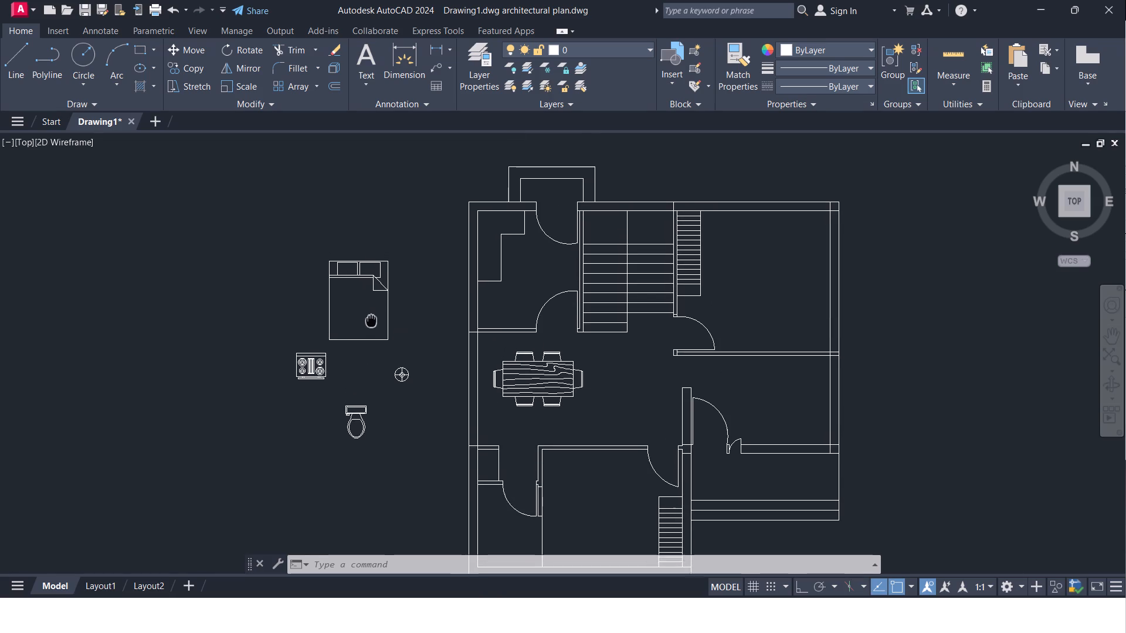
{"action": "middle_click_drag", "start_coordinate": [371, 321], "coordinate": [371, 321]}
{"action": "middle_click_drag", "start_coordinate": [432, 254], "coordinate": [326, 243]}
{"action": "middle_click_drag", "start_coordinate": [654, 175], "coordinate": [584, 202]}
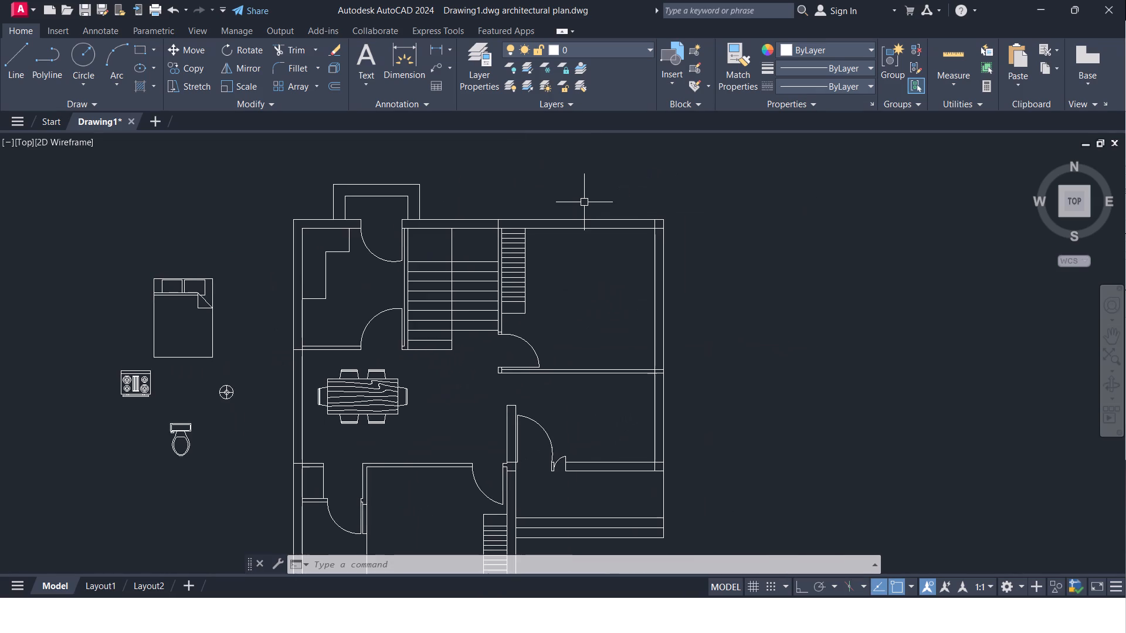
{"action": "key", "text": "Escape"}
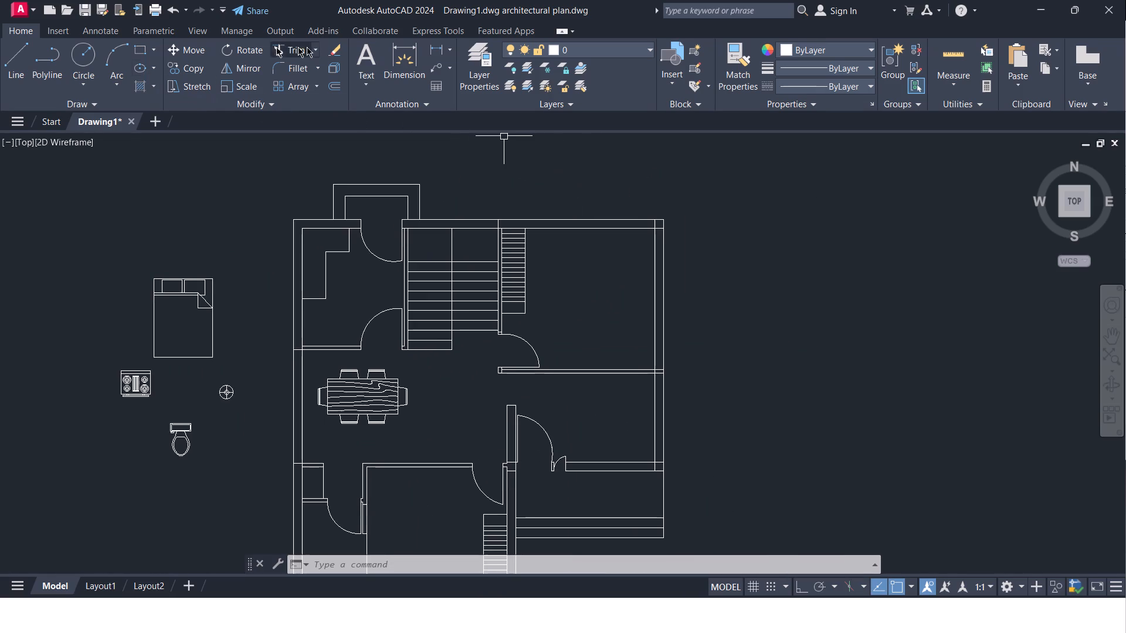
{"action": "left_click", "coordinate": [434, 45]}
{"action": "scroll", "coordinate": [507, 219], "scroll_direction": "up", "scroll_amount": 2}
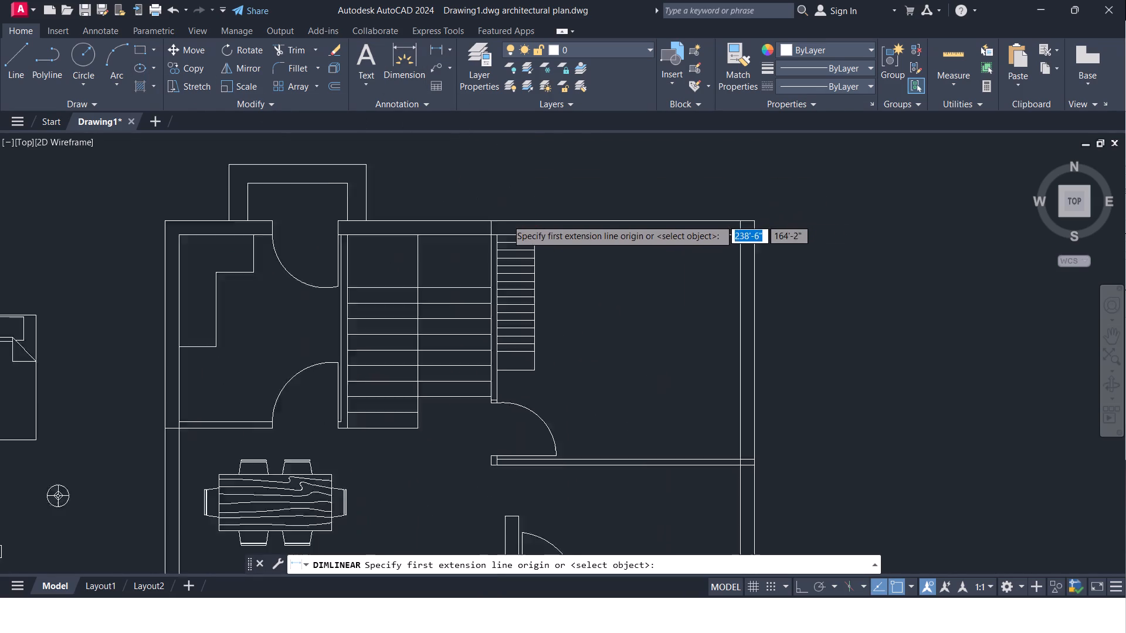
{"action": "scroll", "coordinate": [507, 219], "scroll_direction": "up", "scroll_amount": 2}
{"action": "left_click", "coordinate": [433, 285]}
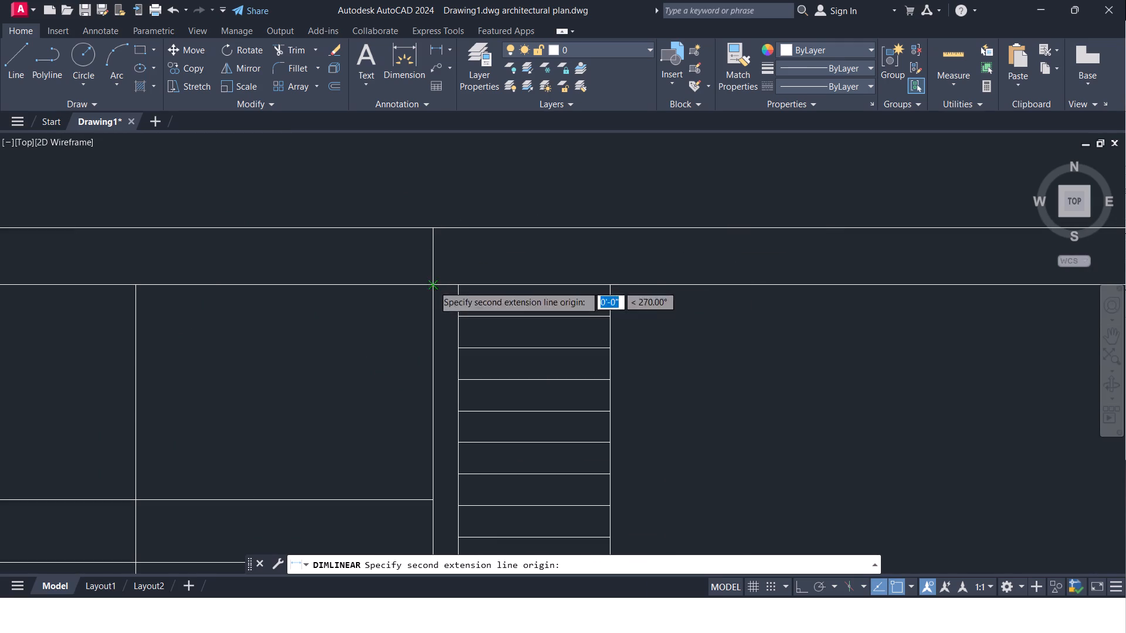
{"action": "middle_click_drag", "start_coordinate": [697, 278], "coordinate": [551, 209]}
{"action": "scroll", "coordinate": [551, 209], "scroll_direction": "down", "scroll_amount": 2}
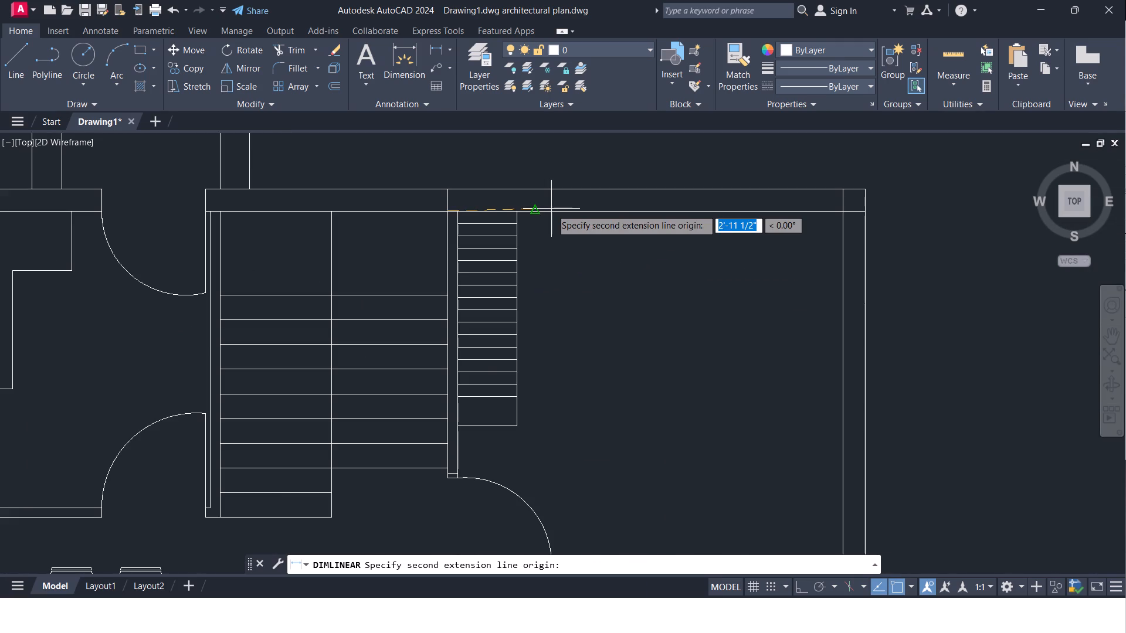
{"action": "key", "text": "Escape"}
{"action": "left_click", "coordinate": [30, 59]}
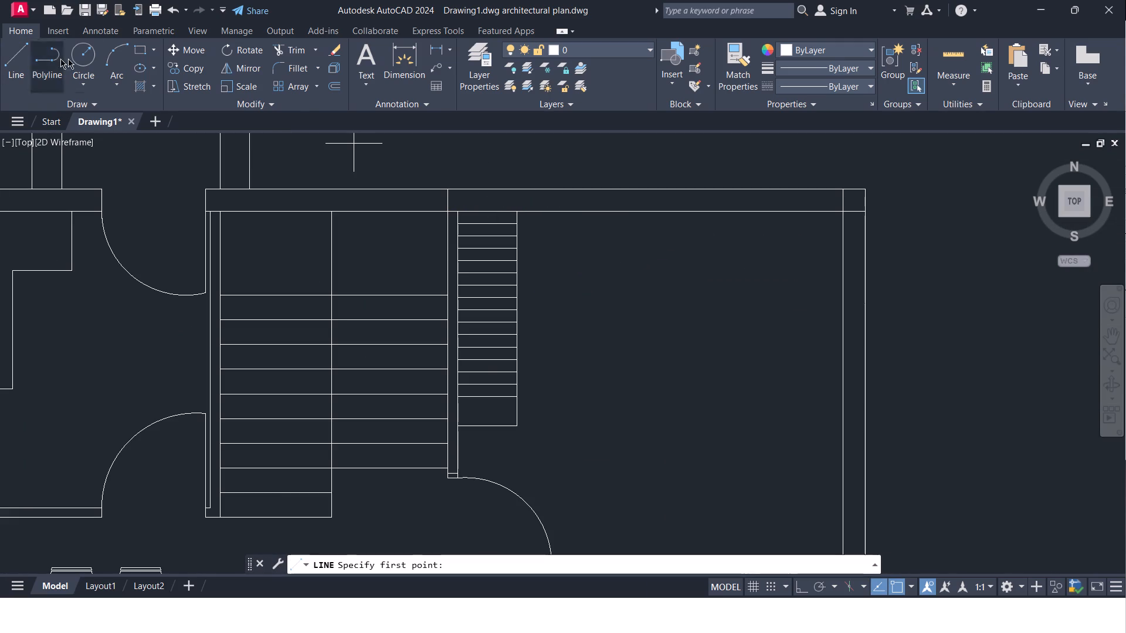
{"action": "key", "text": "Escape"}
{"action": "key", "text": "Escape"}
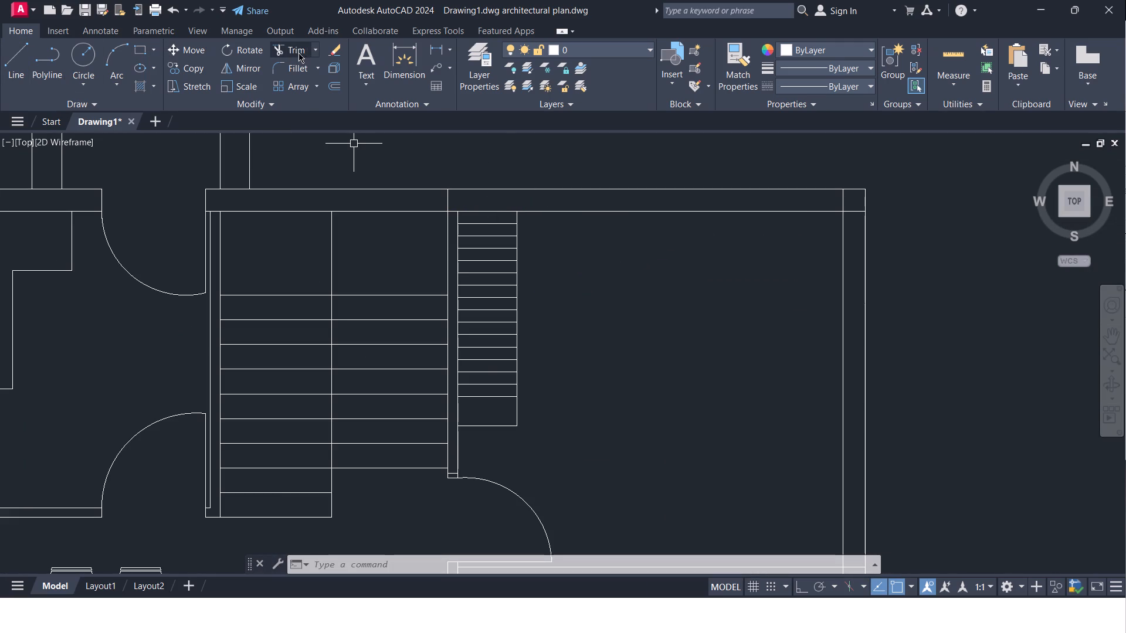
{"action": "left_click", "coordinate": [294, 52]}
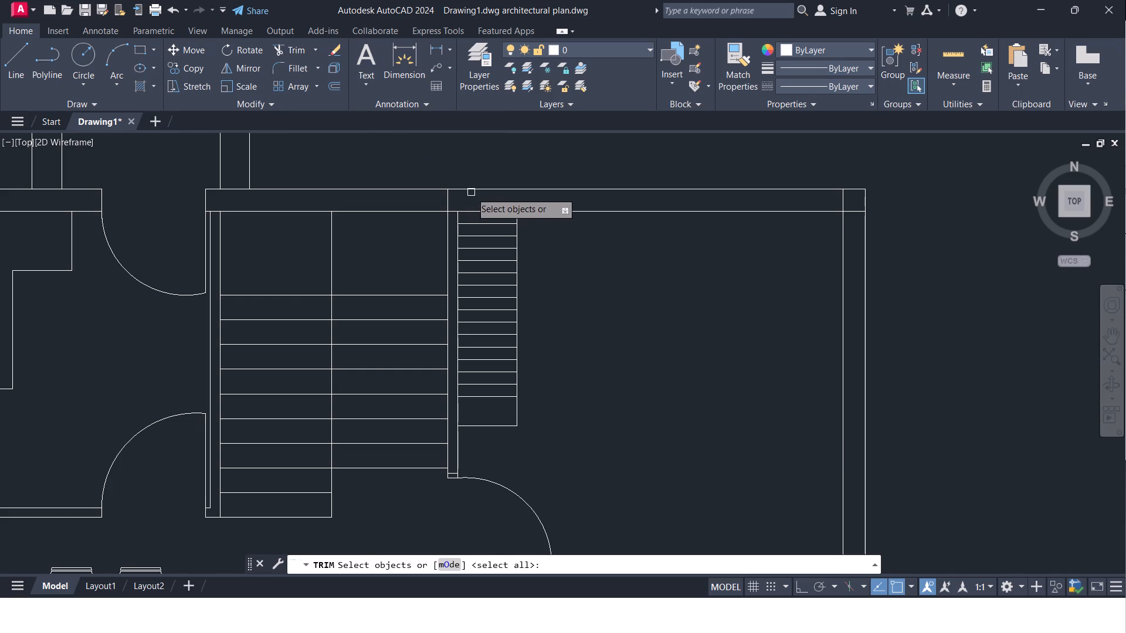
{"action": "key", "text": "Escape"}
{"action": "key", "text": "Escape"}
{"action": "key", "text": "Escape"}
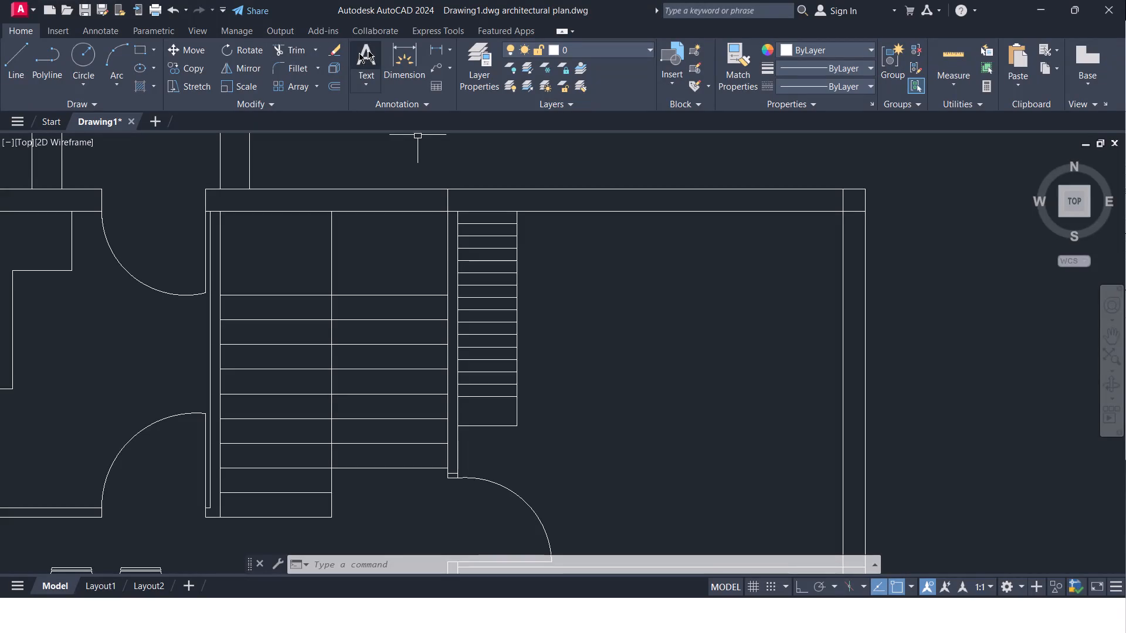
Measure the northeast room's inner width along its north wall with a linear dimension, without placing it.
{"action": "left_click", "coordinate": [436, 45]}
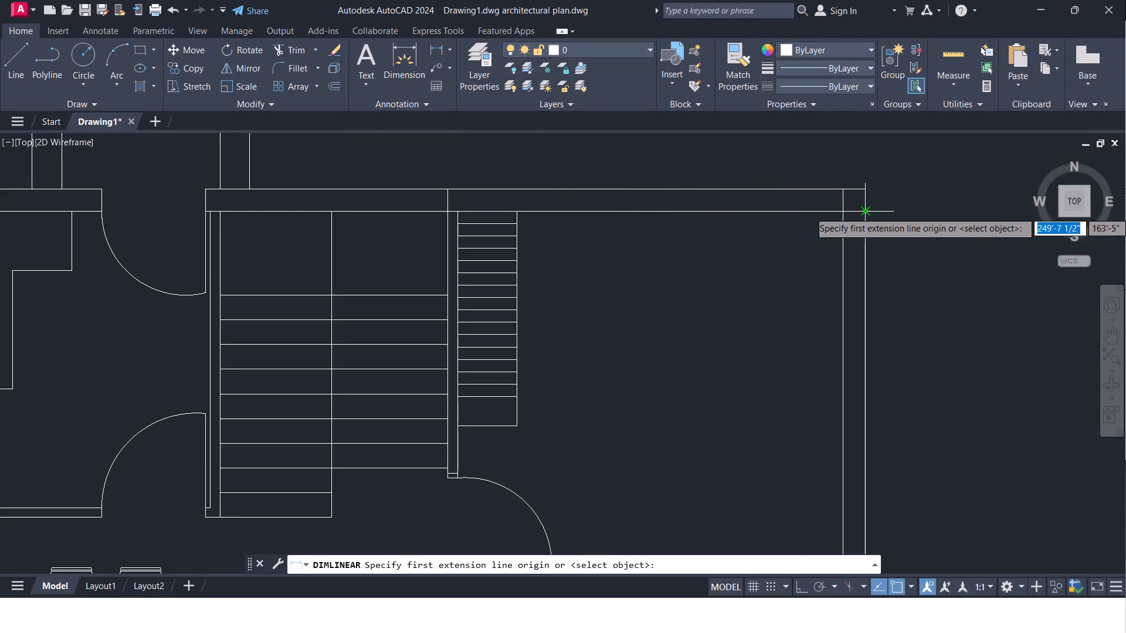
{"action": "left_click", "coordinate": [842, 215]}
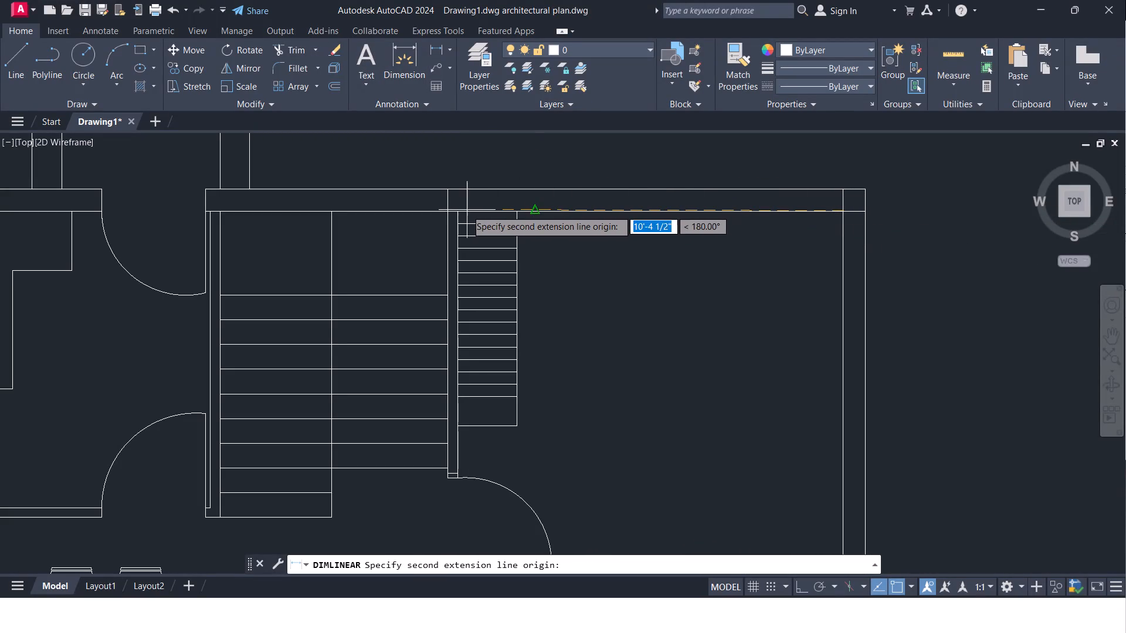
{"action": "left_click", "coordinate": [460, 212]}
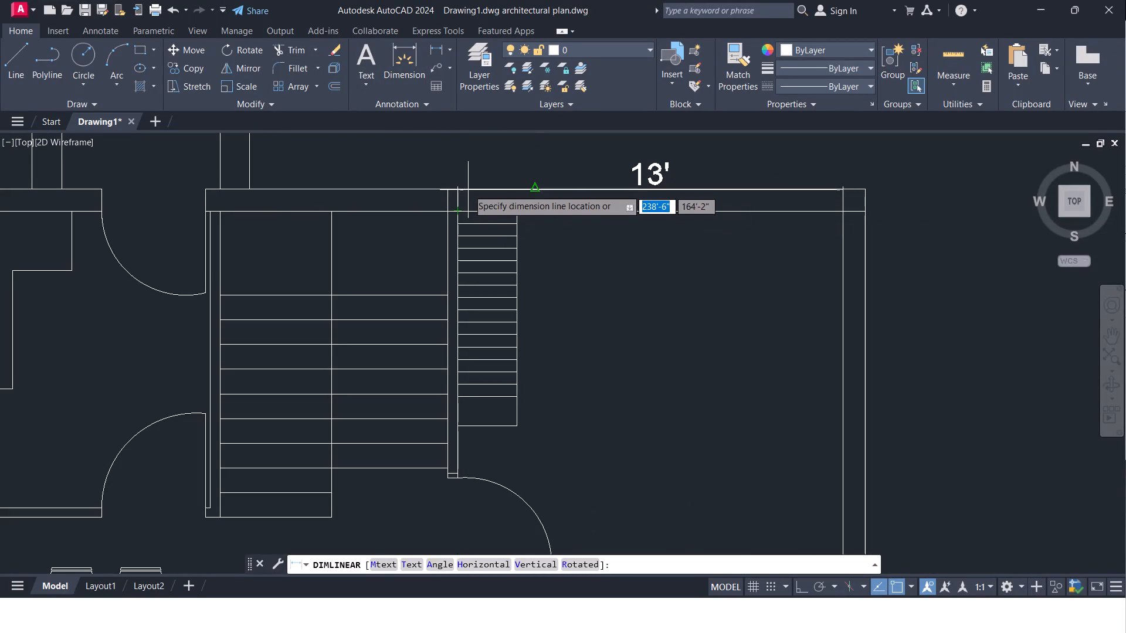
{"action": "key", "text": "Escape"}
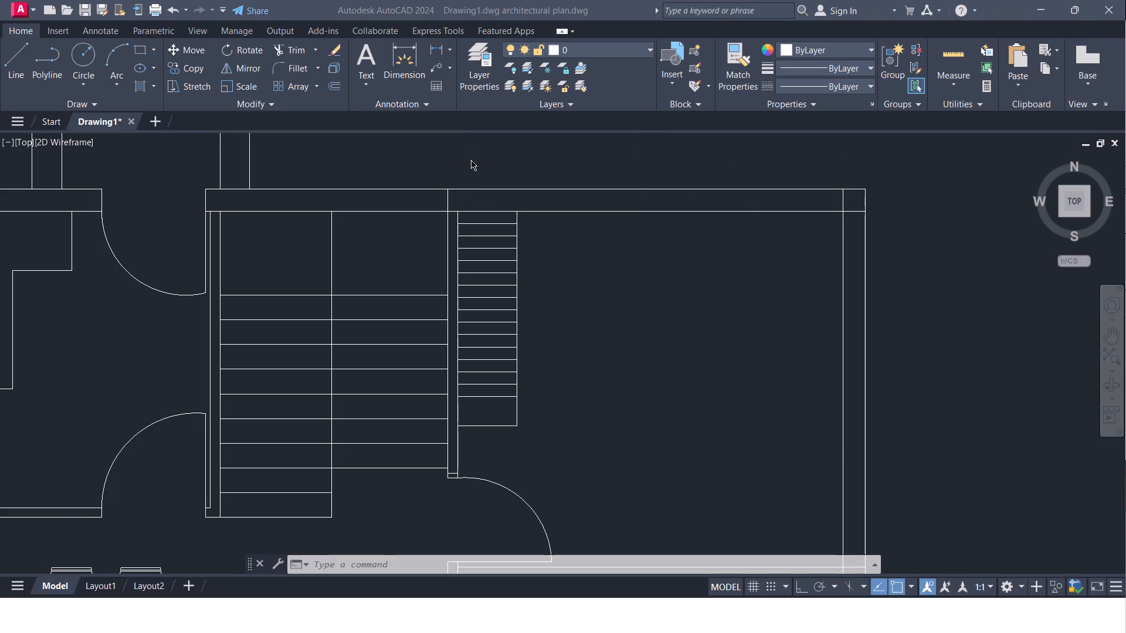
Switch to Calculator, divide 13 by 2, and return to the drawing.
{"action": "type", "text": "13"}
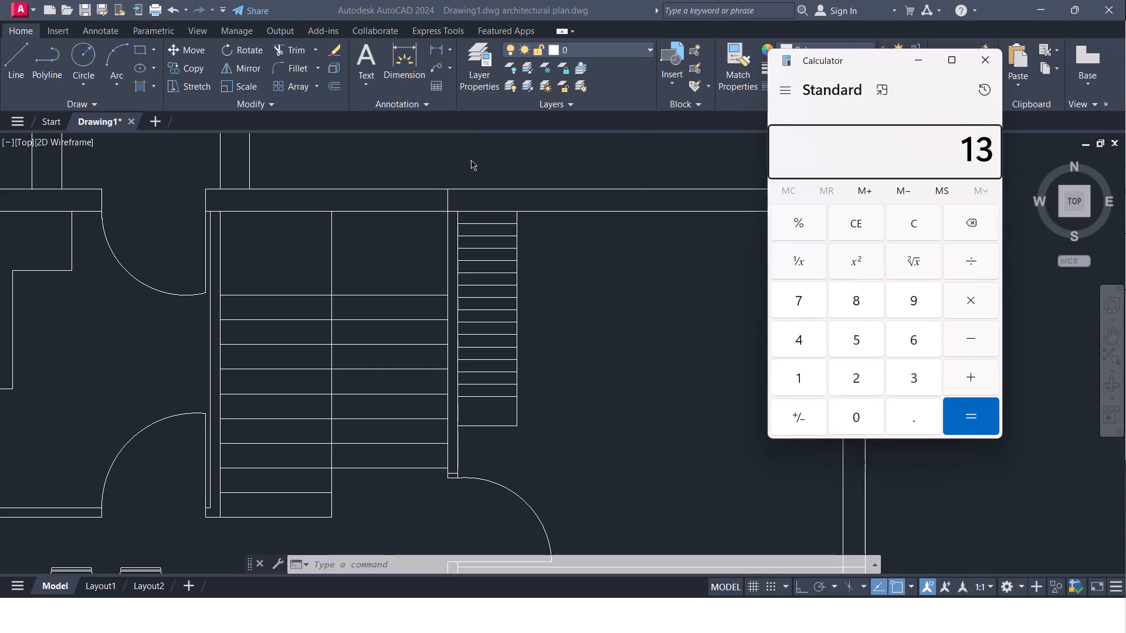
{"action": "type", "text": "/2"}
{"action": "key", "text": "Return"}
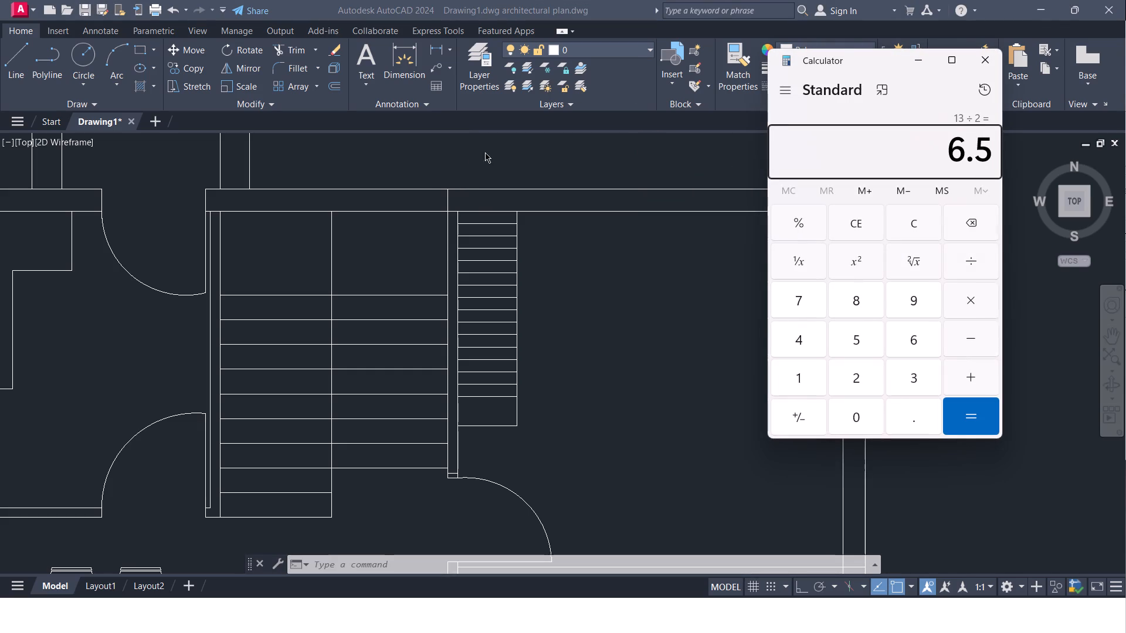
{"action": "left_click", "coordinate": [985, 72]}
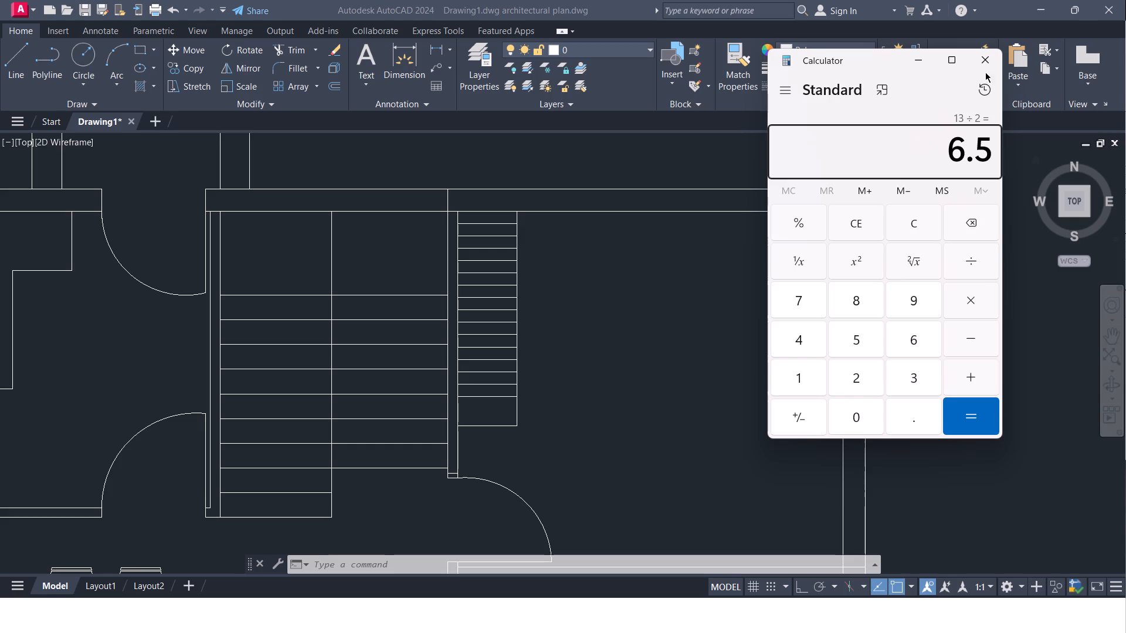
{"action": "left_click", "coordinate": [985, 64]}
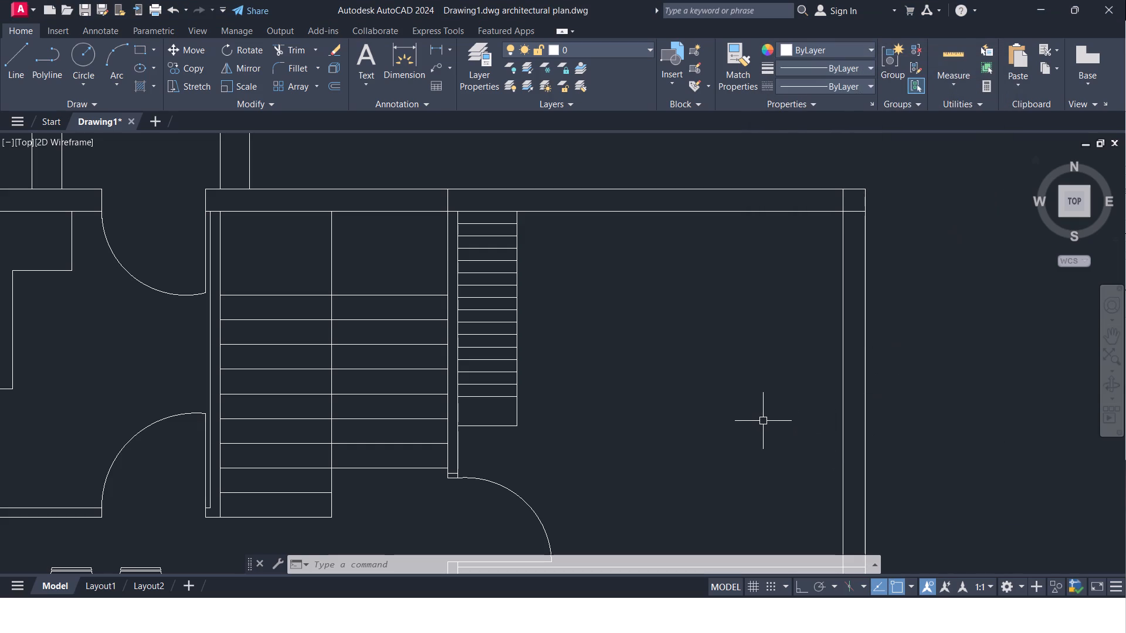
Offset the east wall's inner line 6'5" west into the northeast room.
{"action": "key", "text": "o"}
{"action": "key", "text": "Return"}
{"action": "type", "text": "6'5\""}
{"action": "key", "text": "Return"}
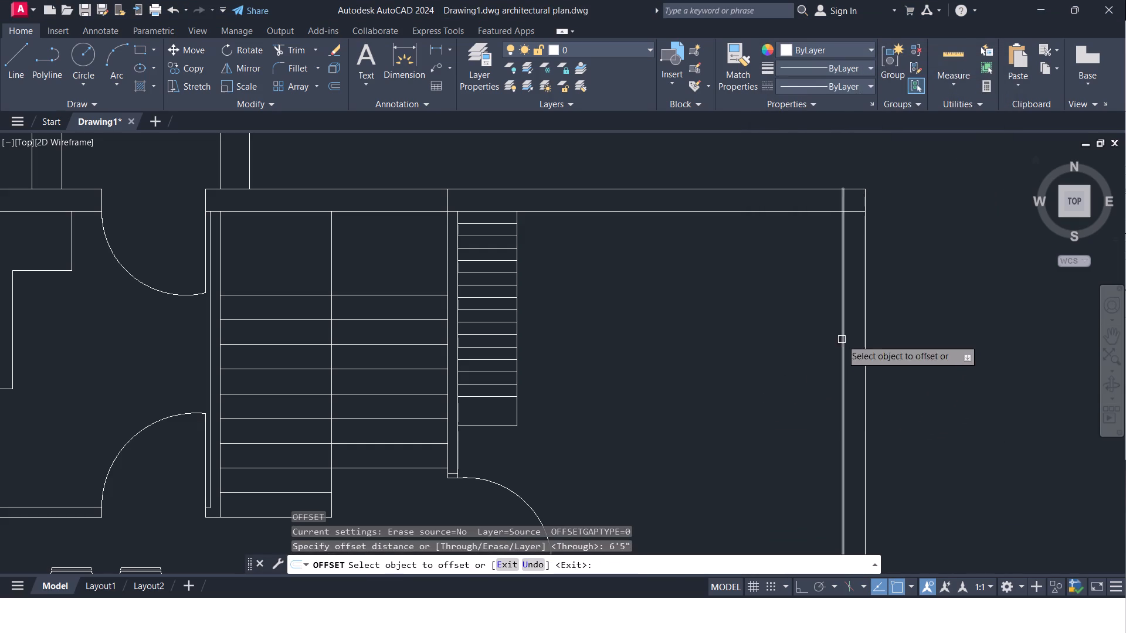
{"action": "left_click", "coordinate": [842, 339]}
{"action": "left_click", "coordinate": [521, 394]}
{"action": "key", "text": "Escape"}
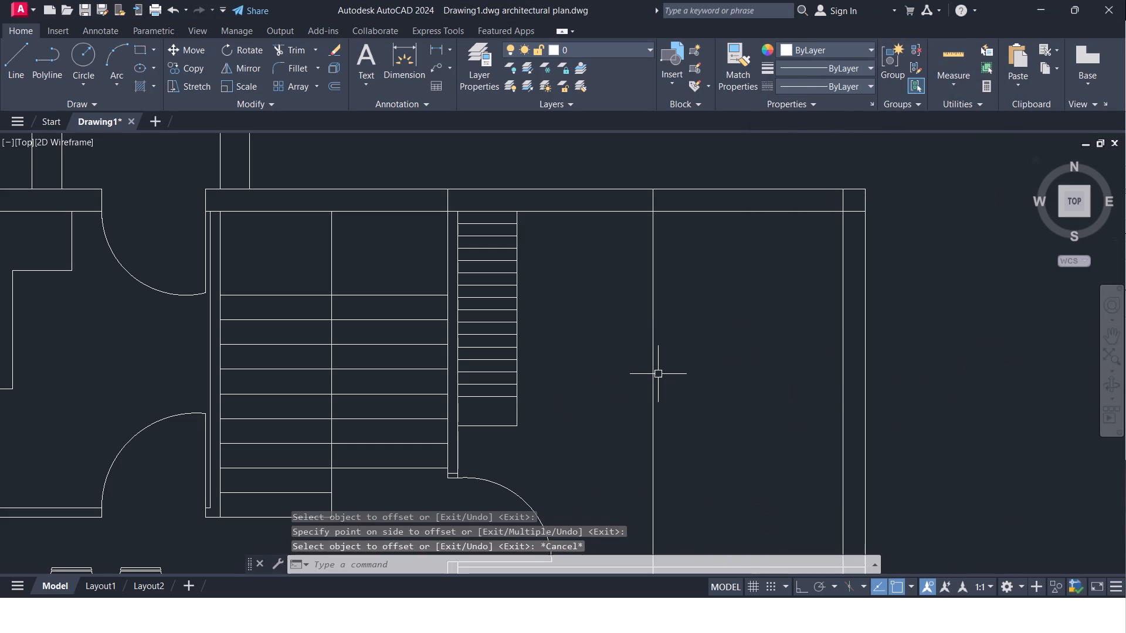
Trim away the offset line inside the northeast room, keeping only its short segment across the north wall.
{"action": "type", "text": "tr"}
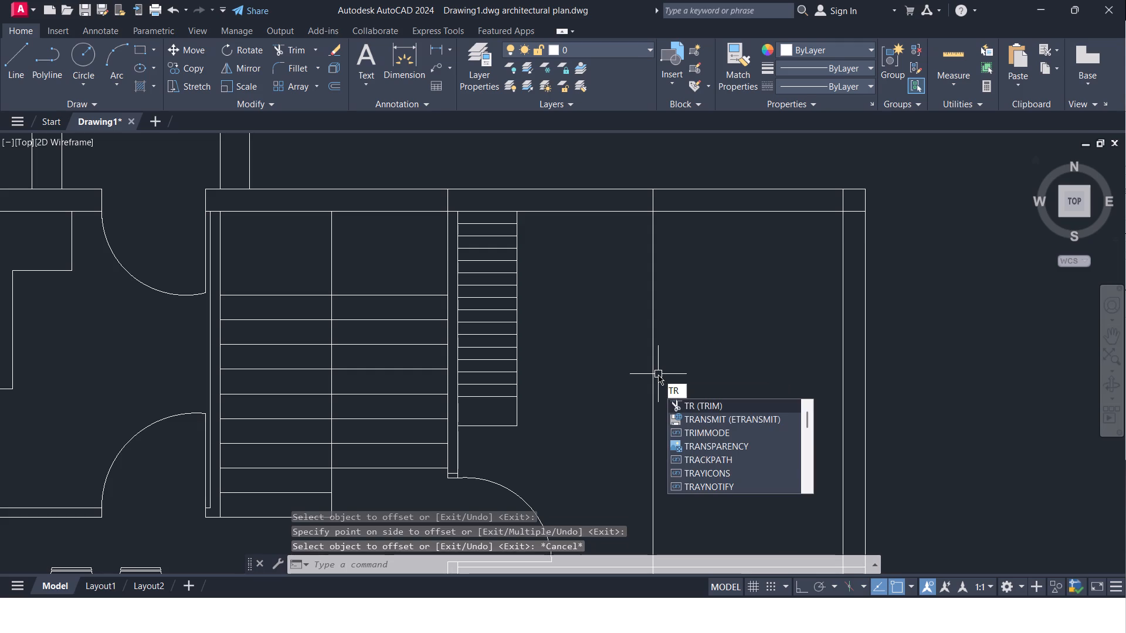
{"action": "type", "text": "tt"}
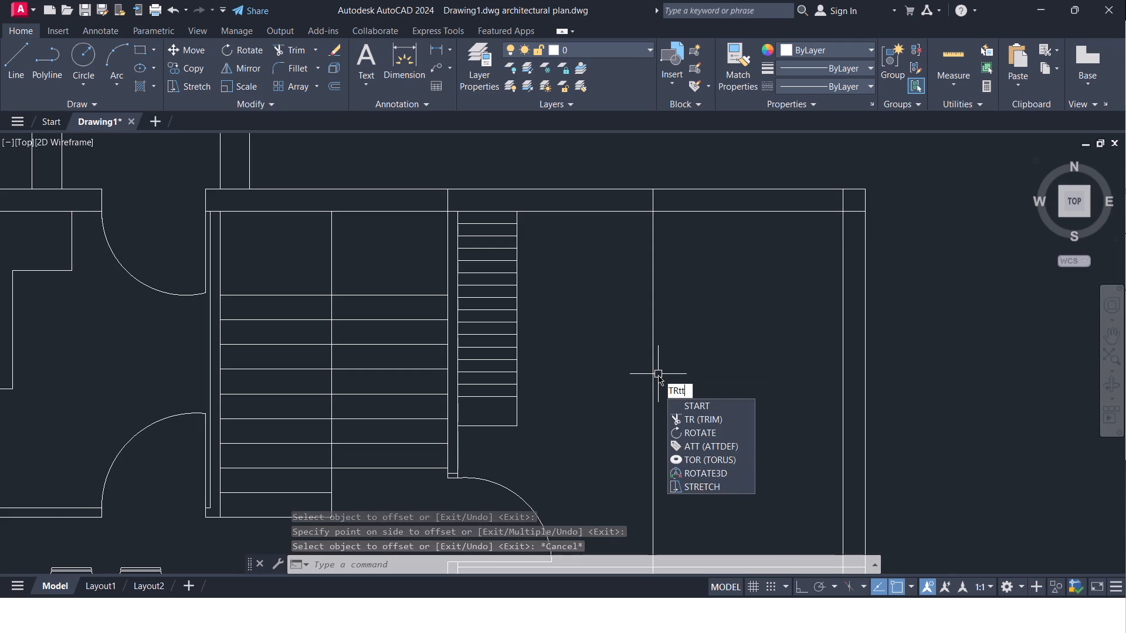
{"action": "key", "text": "BackSpace"}
{"action": "key", "text": "BackSpace"}
{"action": "key", "text": "Return"}
{"action": "key", "text": "Return"}
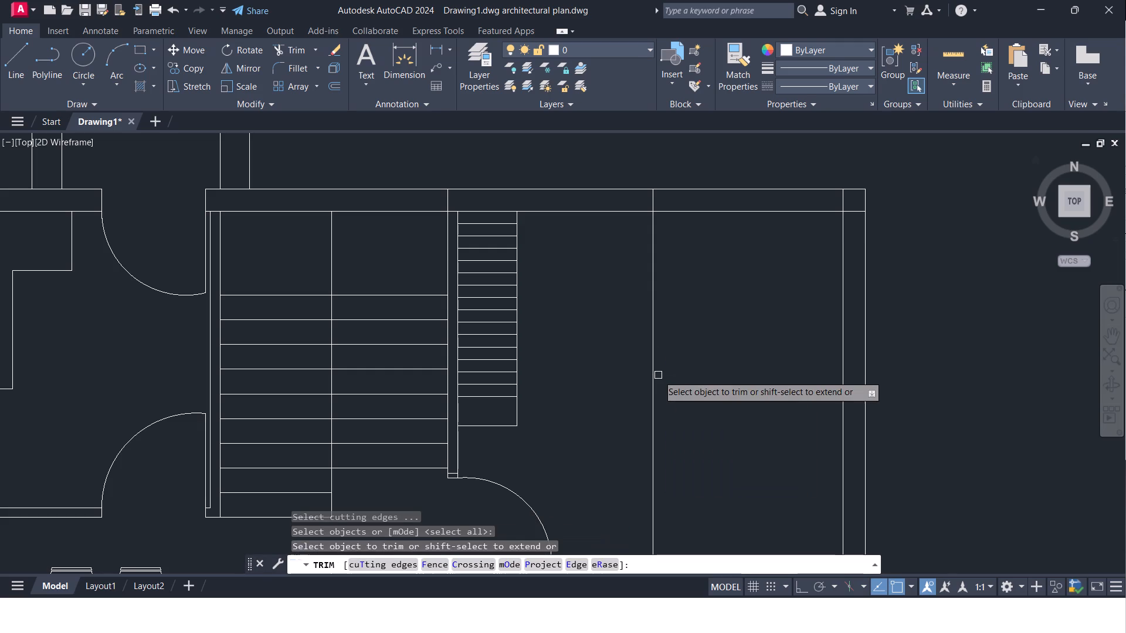
{"action": "left_click", "coordinate": [653, 362]}
{"action": "middle_click_drag", "start_coordinate": [637, 264], "coordinate": [591, 400]}
{"action": "scroll", "coordinate": [608, 301], "scroll_direction": "up", "scroll_amount": 1}
{"action": "middle_click_drag", "start_coordinate": [608, 301], "coordinate": [613, 223]}
{"action": "key", "text": "Escape"}
Offset the short segment across the northeast room's north wall 2' to both its east and west sides.
{"action": "key", "text": "o"}
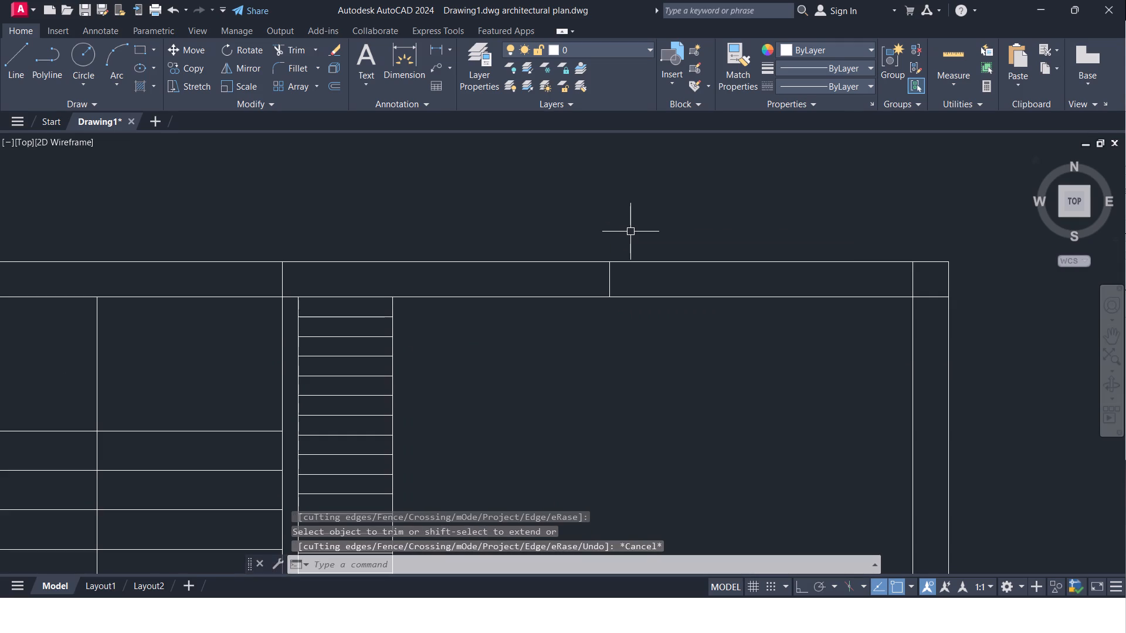
{"action": "key", "text": "Return"}
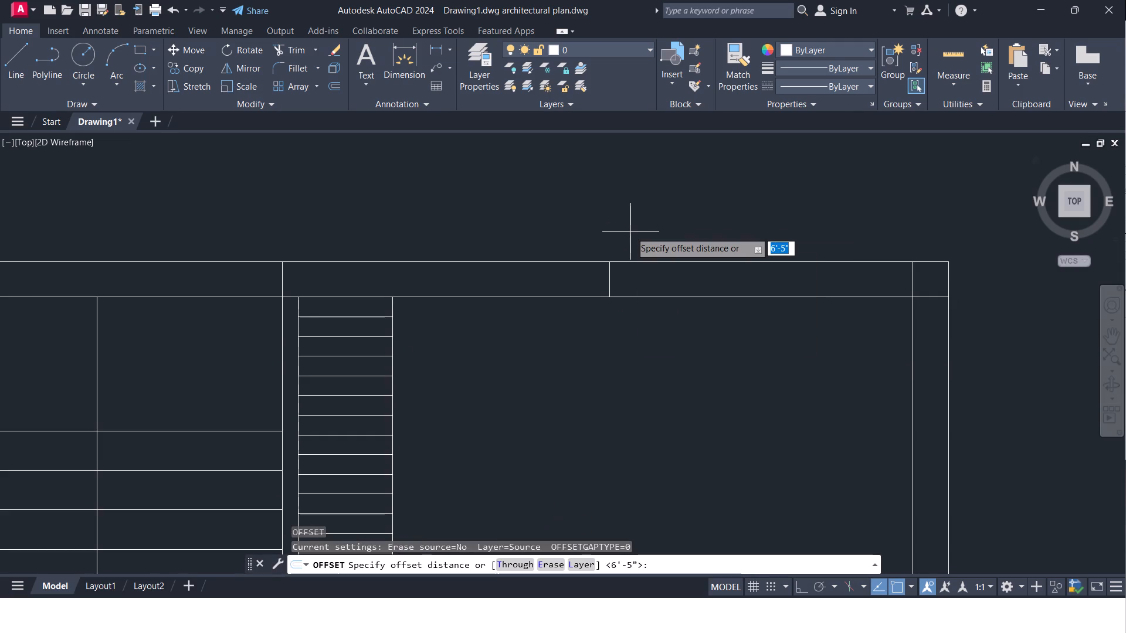
{"action": "type", "text": "2'"}
{"action": "key", "text": "Return"}
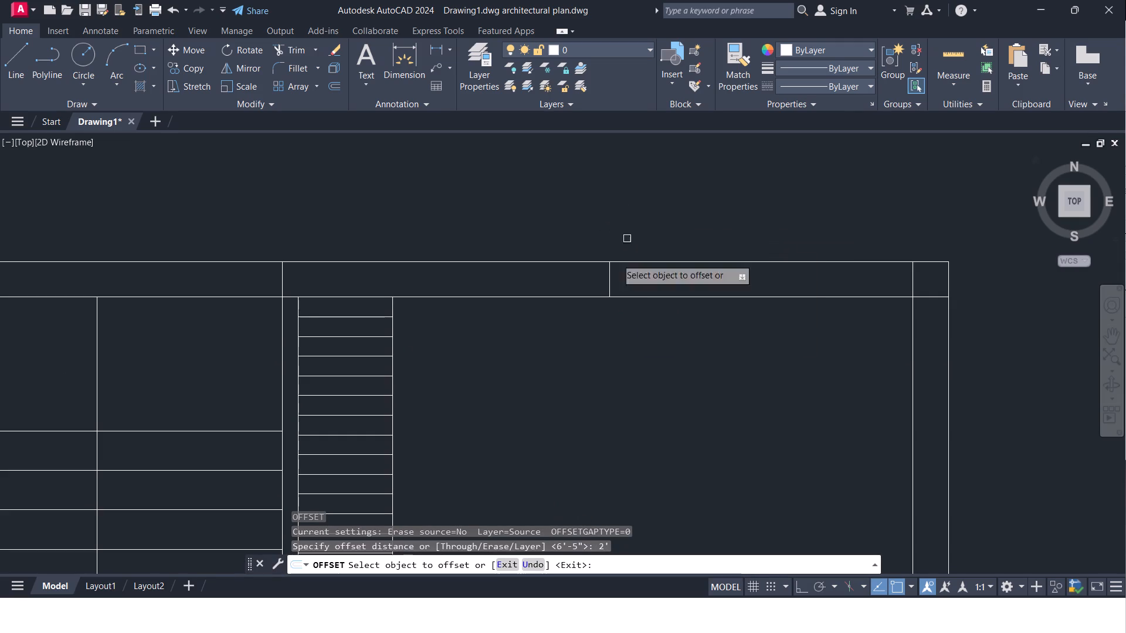
{"action": "left_click", "coordinate": [609, 283]}
{"action": "left_click", "coordinate": [749, 269]}
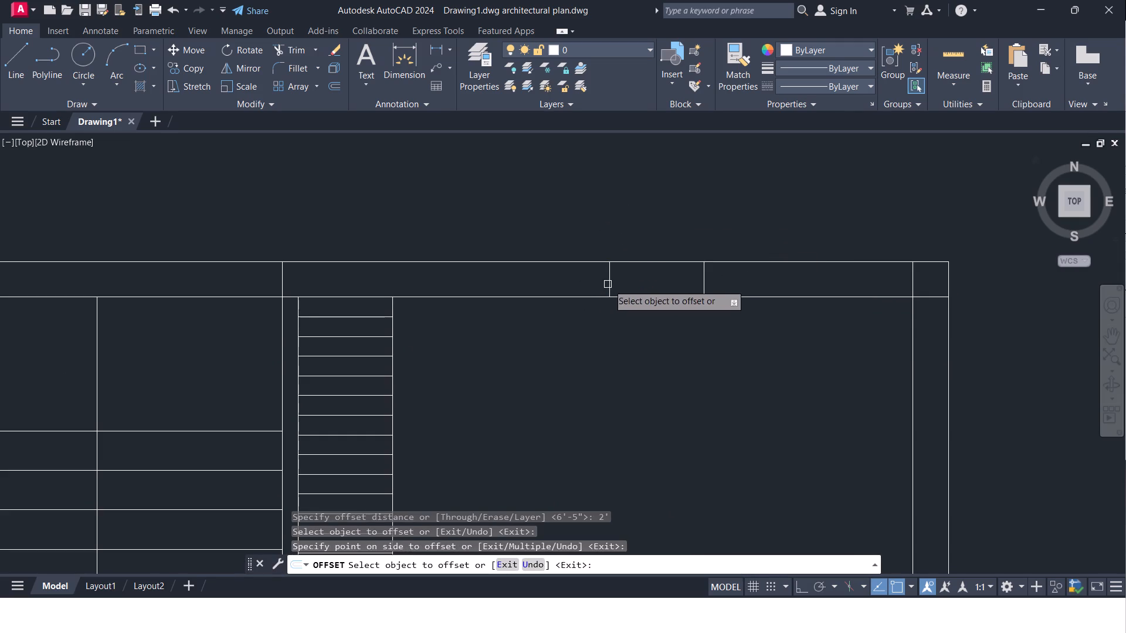
{"action": "left_click", "coordinate": [608, 284]}
{"action": "left_click_drag", "start_coordinate": [368, 222], "coordinate": [368, 229]}
{"action": "middle_click_drag", "start_coordinate": [462, 421], "coordinate": [452, 284]}
{"action": "scroll", "coordinate": [550, 316], "scroll_direction": "down", "scroll_amount": 1}
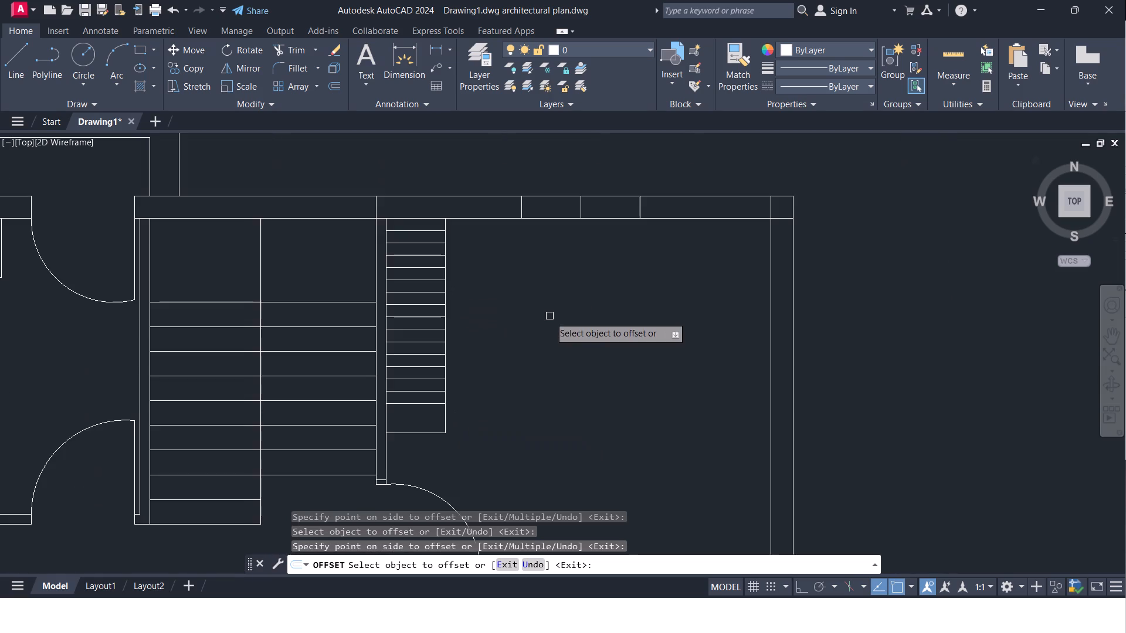
{"action": "middle_click_drag", "start_coordinate": [550, 316], "coordinate": [493, 328]}
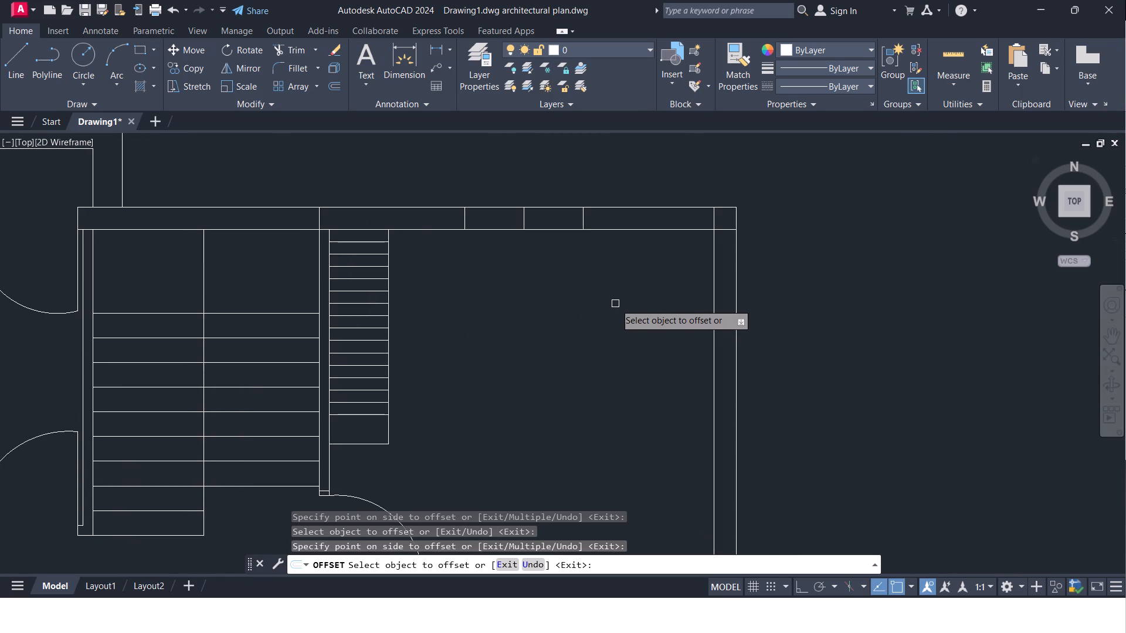
{"action": "middle_click_drag", "start_coordinate": [611, 304], "coordinate": [521, 309]}
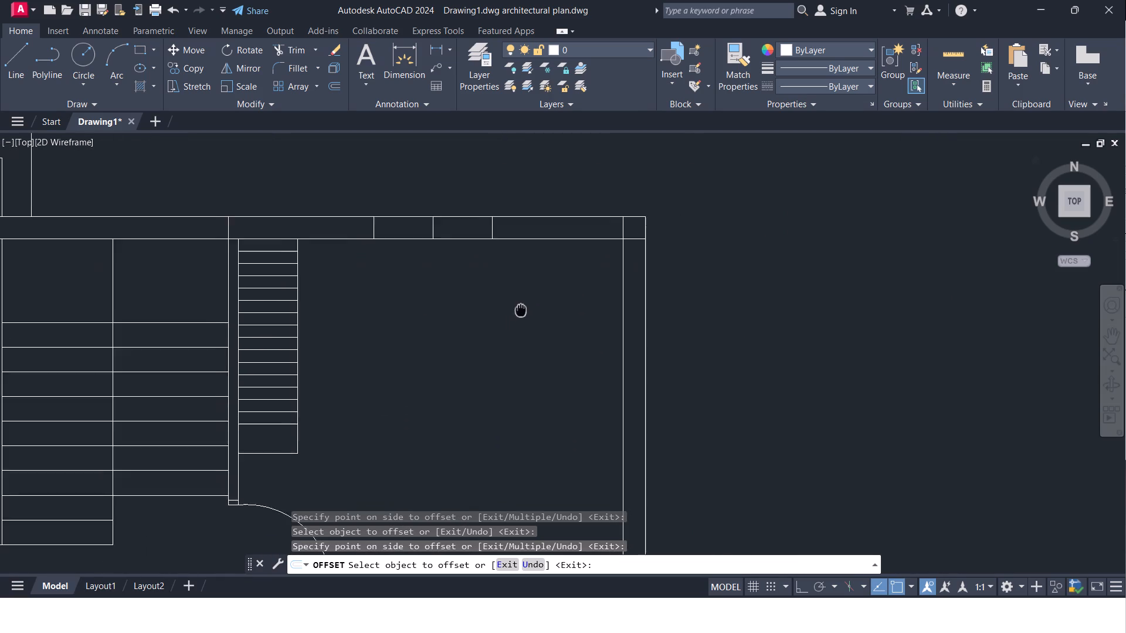
{"action": "middle_click_drag", "start_coordinate": [521, 309], "coordinate": [570, 275]}
{"action": "scroll", "coordinate": [570, 275], "scroll_direction": "down", "scroll_amount": 2}
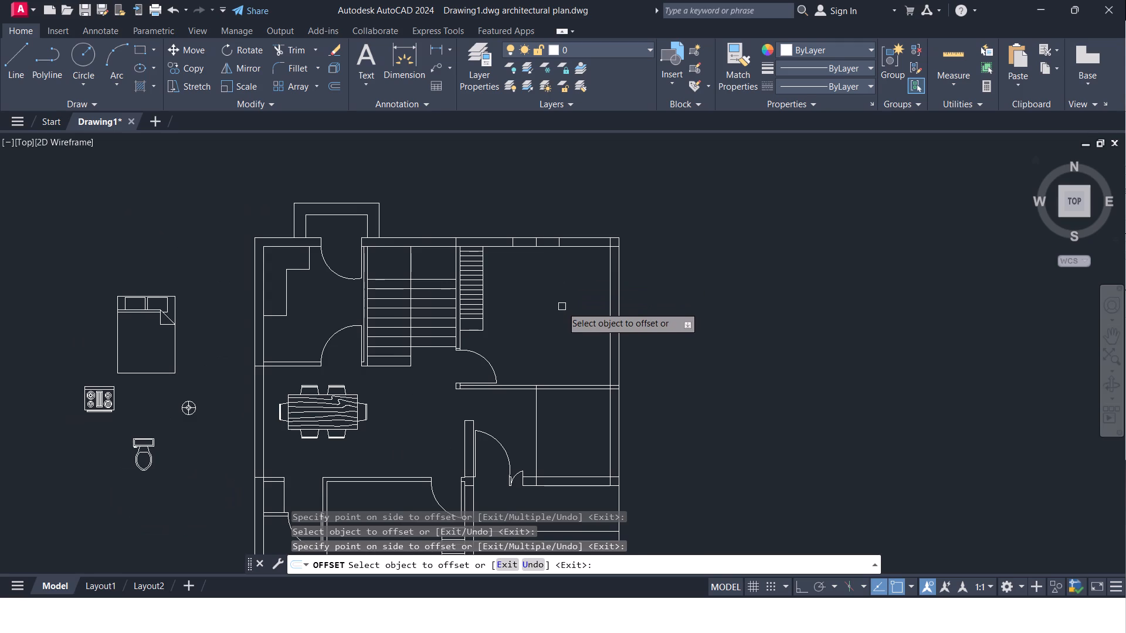
{"action": "scroll", "coordinate": [562, 307], "scroll_direction": "up", "scroll_amount": 1}
{"action": "middle_click_drag", "start_coordinate": [562, 311], "coordinate": [547, 314]}
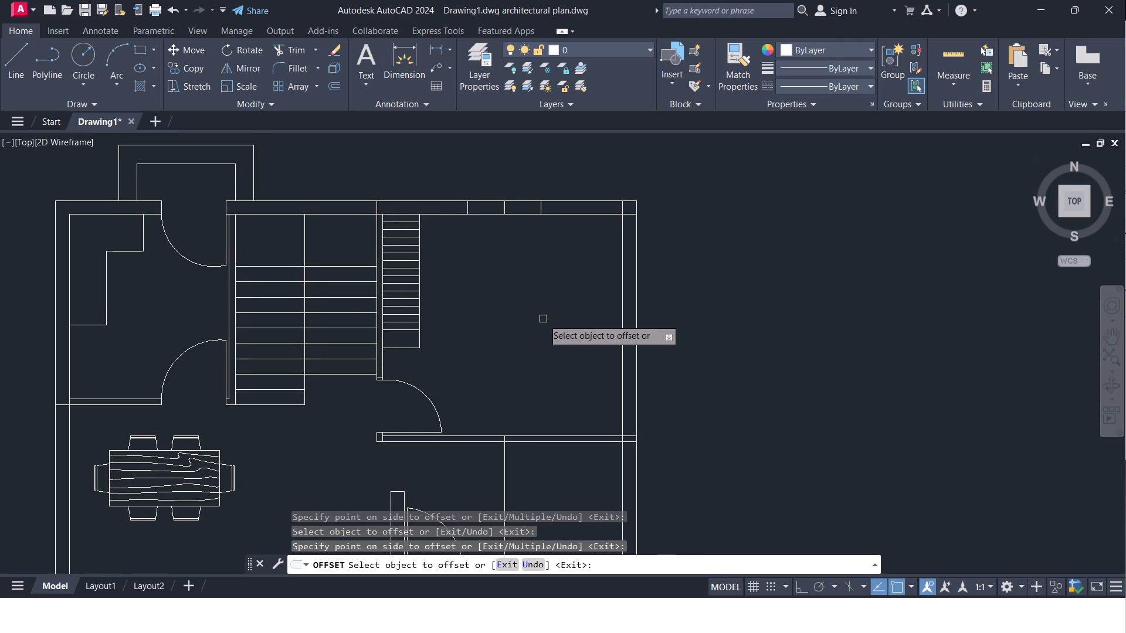
{"action": "key", "text": "Escape"}
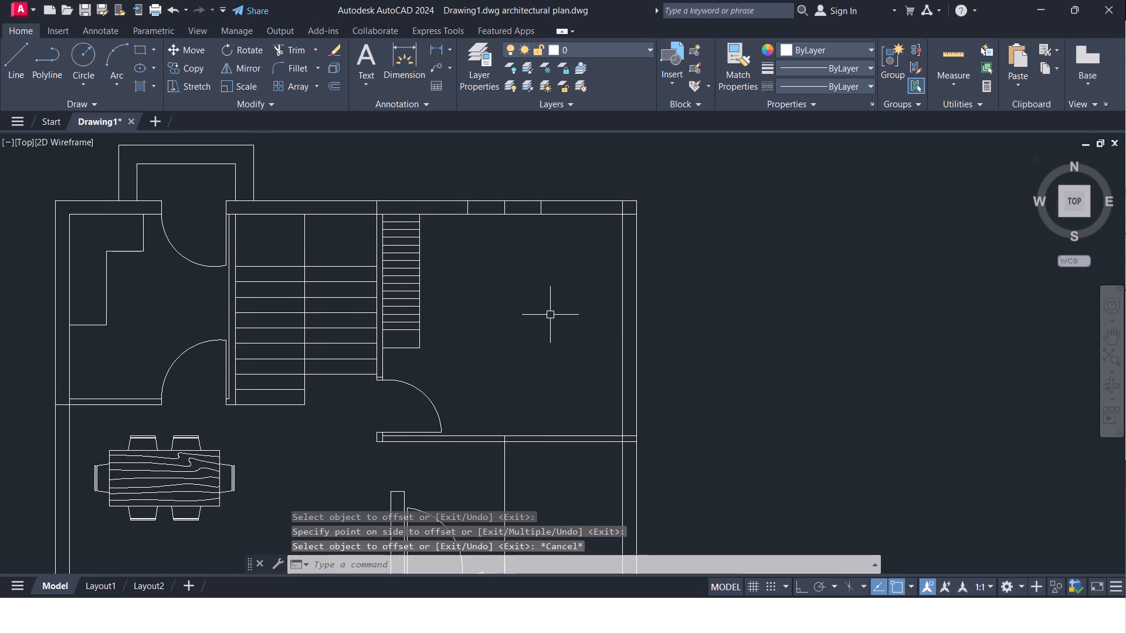
Offset the north wall's inner line 6' south into the northeast room.
{"action": "key", "text": "o"}
{"action": "key", "text": "Return"}
{"action": "type", "text": "6'"}
{"action": "key", "text": "Return"}
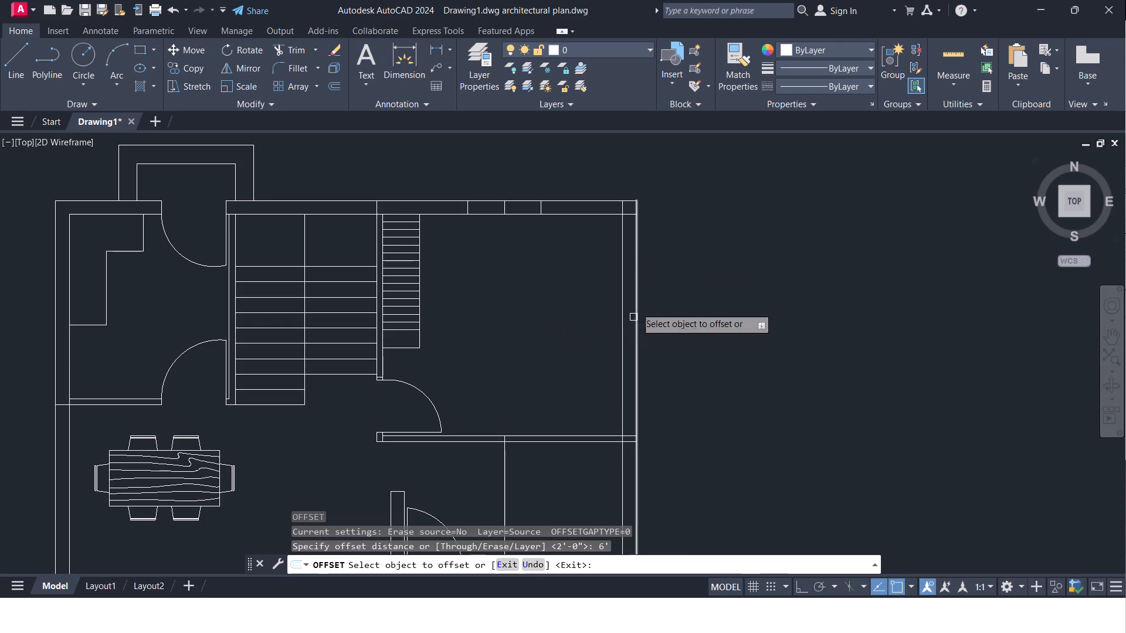
{"action": "left_click", "coordinate": [596, 216]}
{"action": "left_click", "coordinate": [581, 349]}
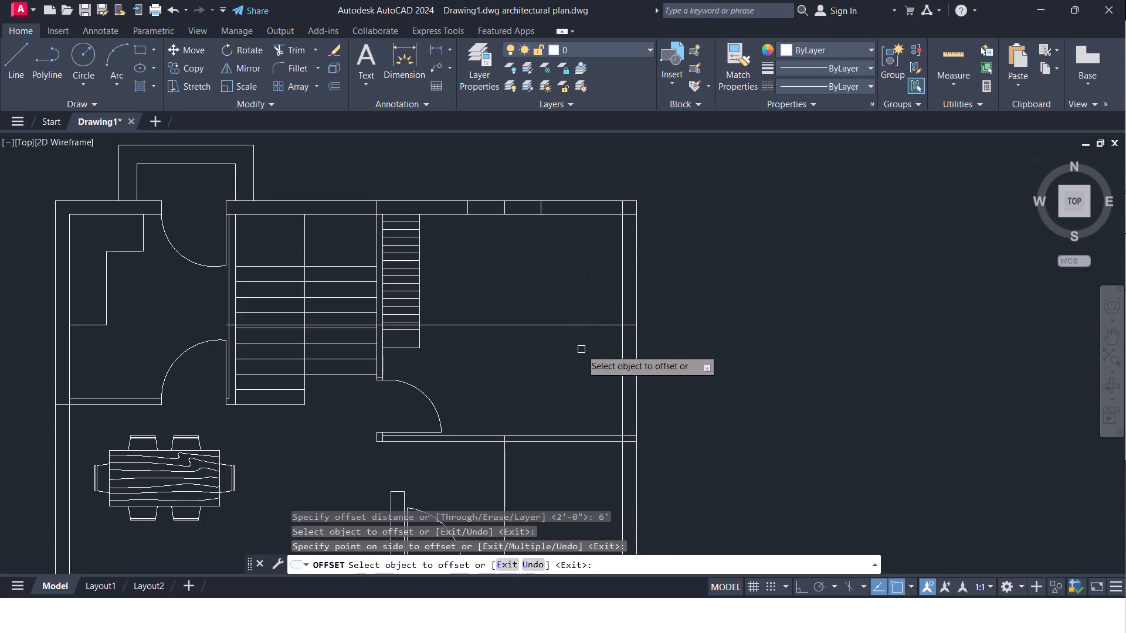
{"action": "key", "text": "Escape"}
Trim the offset line inside the northeast room and erase its leftover across the stairs, keeping only the short segment across the east wall.
{"action": "type", "text": "tr"}
{"action": "key", "text": "Return"}
{"action": "key", "text": "Return"}
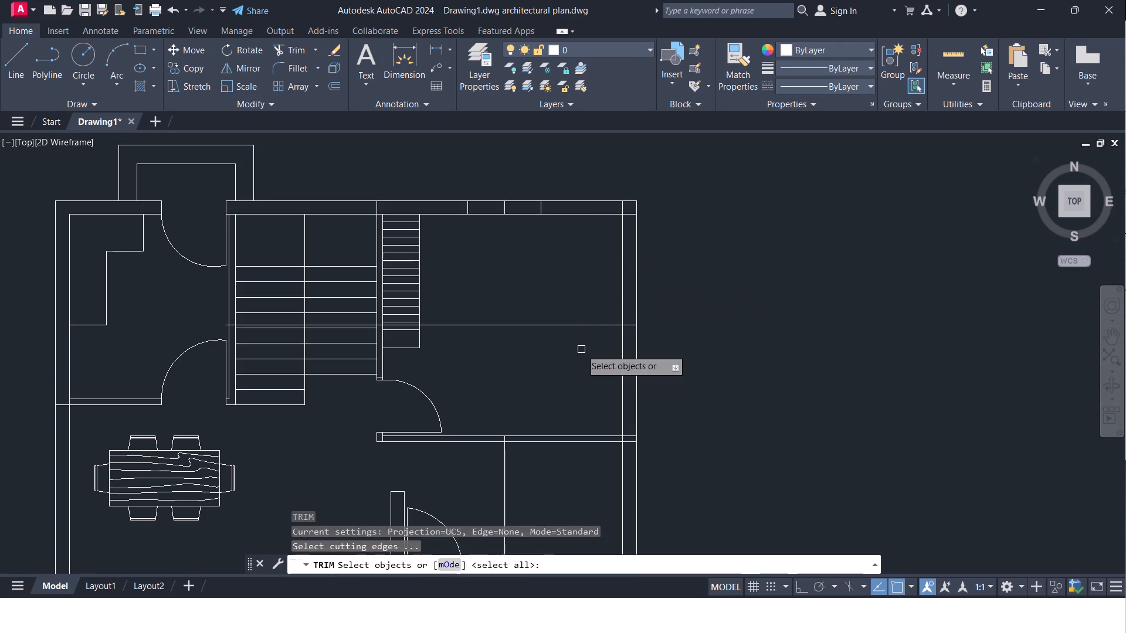
{"action": "left_click", "coordinate": [561, 325]}
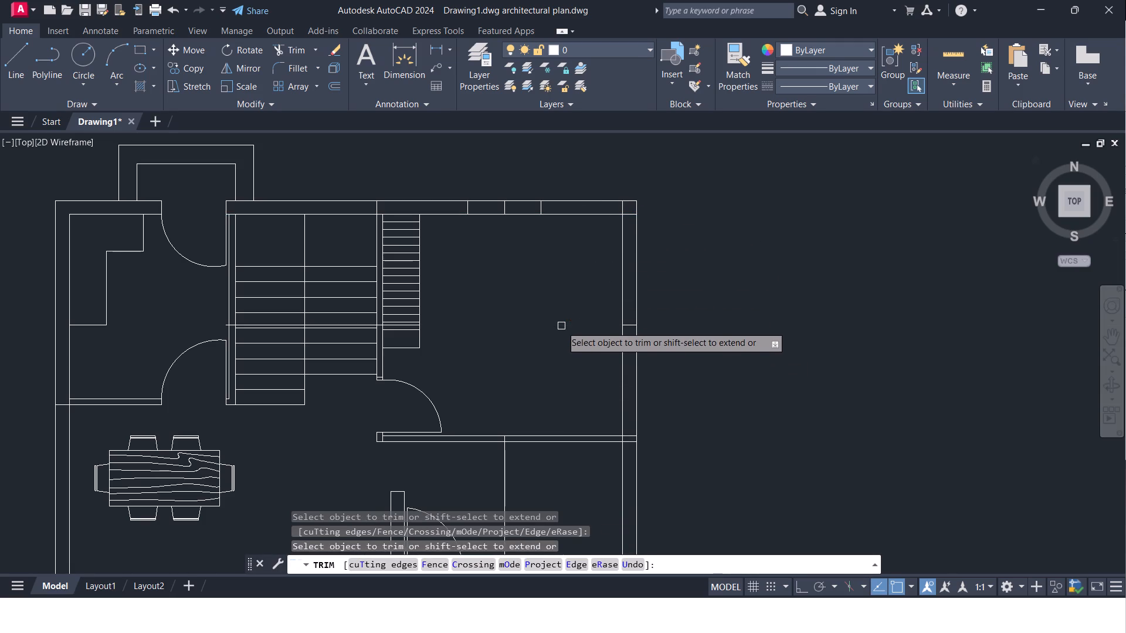
{"action": "key", "text": "Escape"}
{"action": "scroll", "coordinate": [232, 358], "scroll_direction": "up", "scroll_amount": 2}
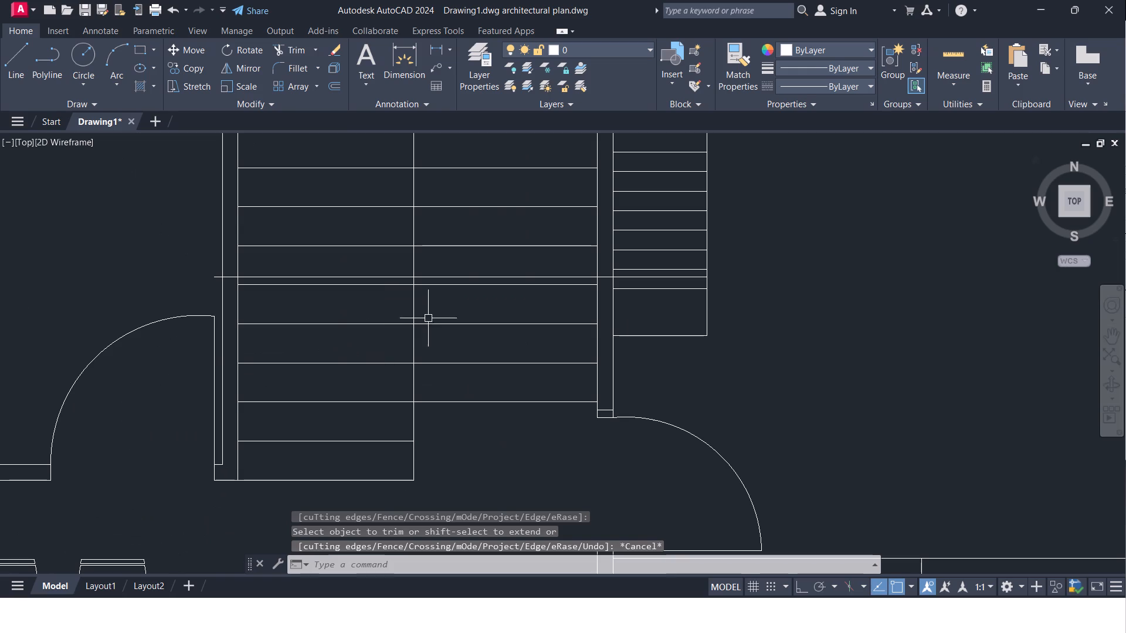
{"action": "left_click", "coordinate": [514, 277]}
{"action": "key", "text": "Delete"}
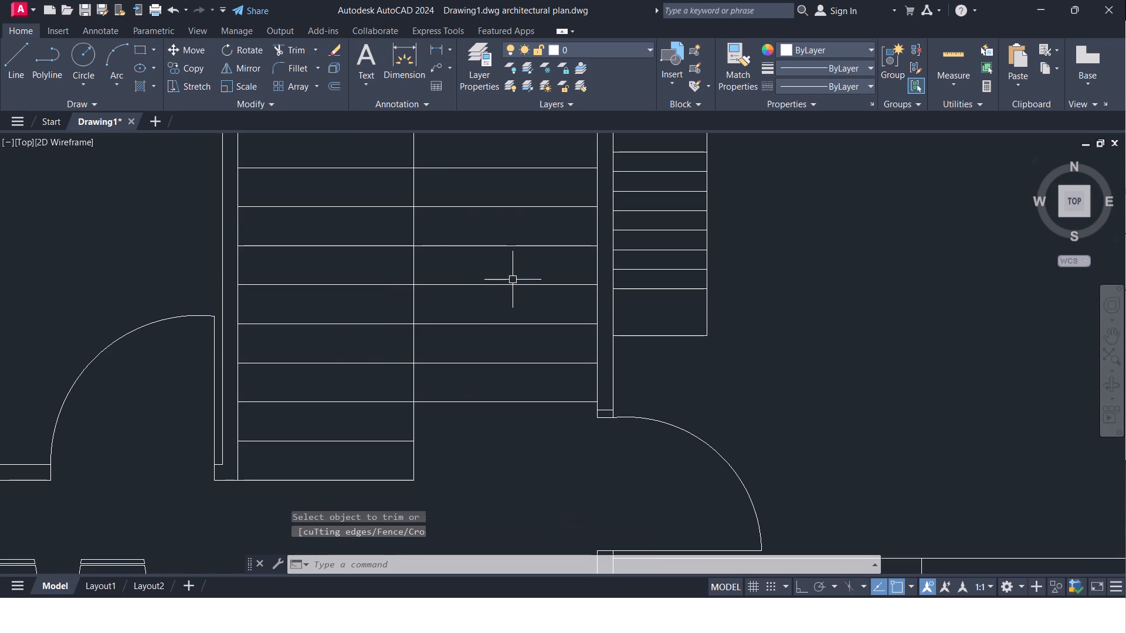
Offset the short segment across the northeast room's east wall 2' to both its north and south sides.
{"action": "scroll", "coordinate": [577, 330], "scroll_direction": "down", "scroll_amount": 4}
{"action": "scroll", "coordinate": [706, 331], "scroll_direction": "up", "scroll_amount": 2}
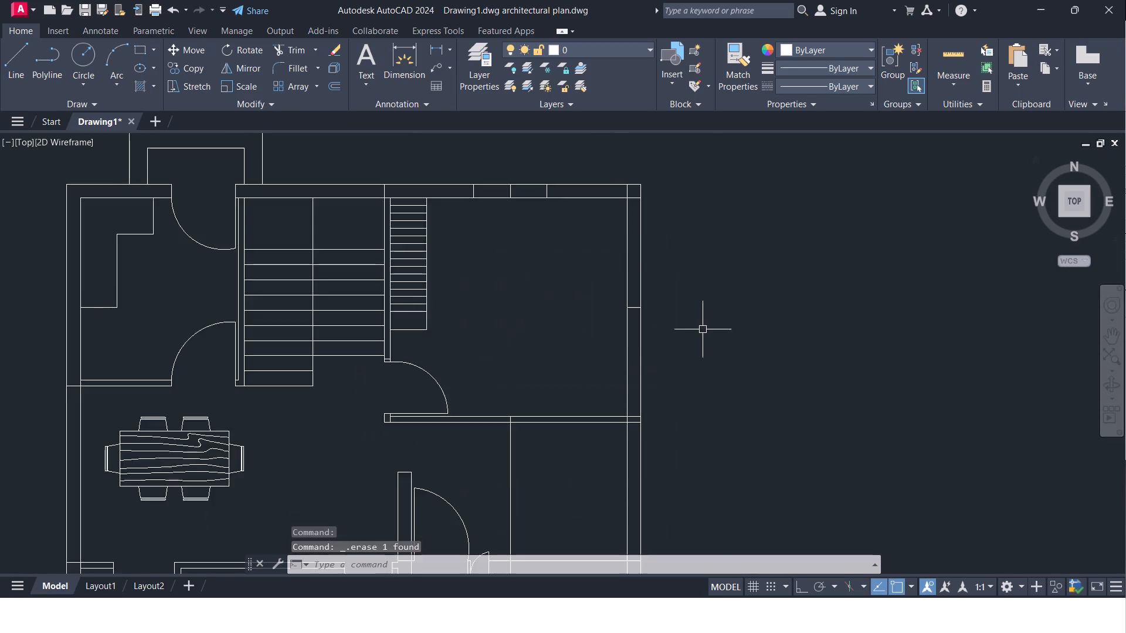
{"action": "scroll", "coordinate": [701, 329], "scroll_direction": "up", "scroll_amount": 1}
{"action": "middle_click_drag", "start_coordinate": [699, 328], "coordinate": [675, 370]}
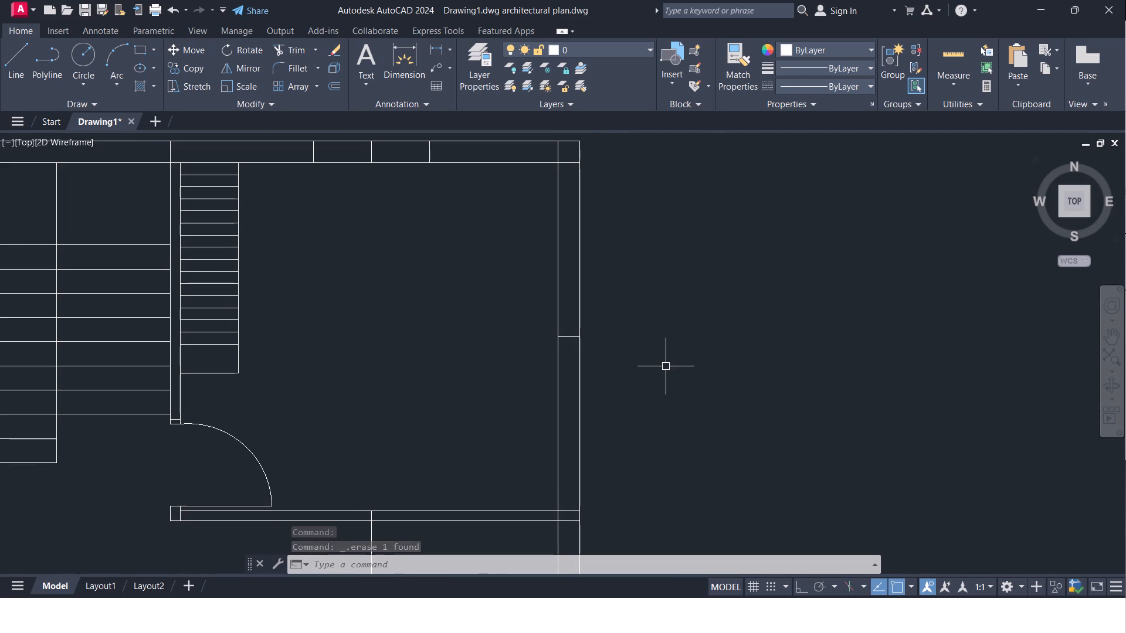
{"action": "key", "text": "o"}
{"action": "key", "text": "Return"}
{"action": "key", "text": "1"}
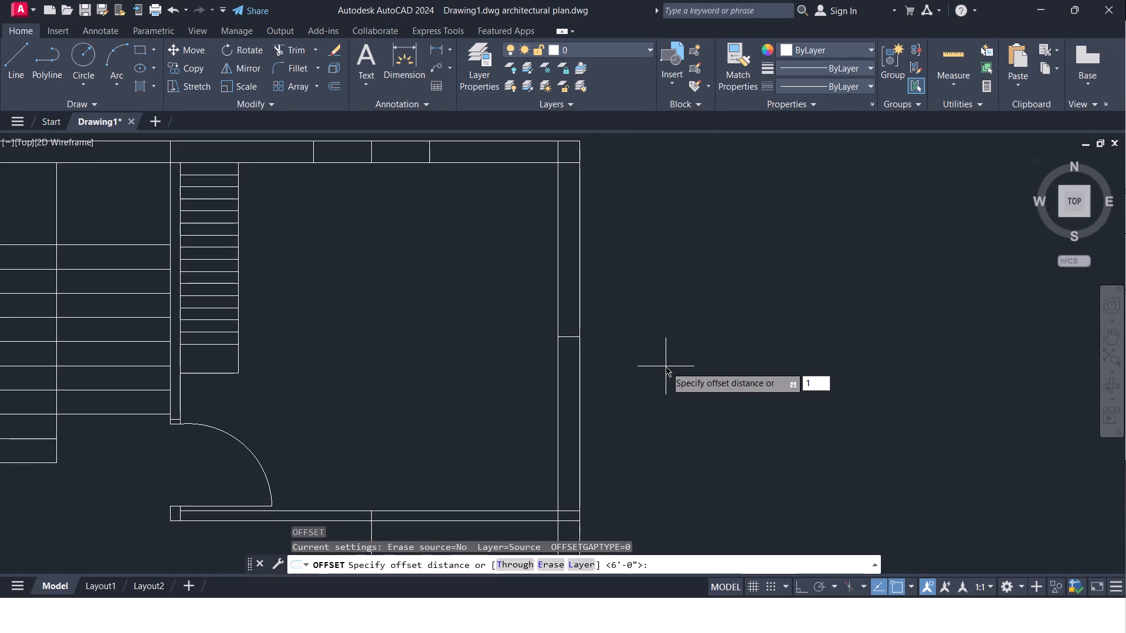
{"action": "key", "text": "BackSpace"}
{"action": "type", "text": "2'"}
{"action": "key", "text": "Return"}
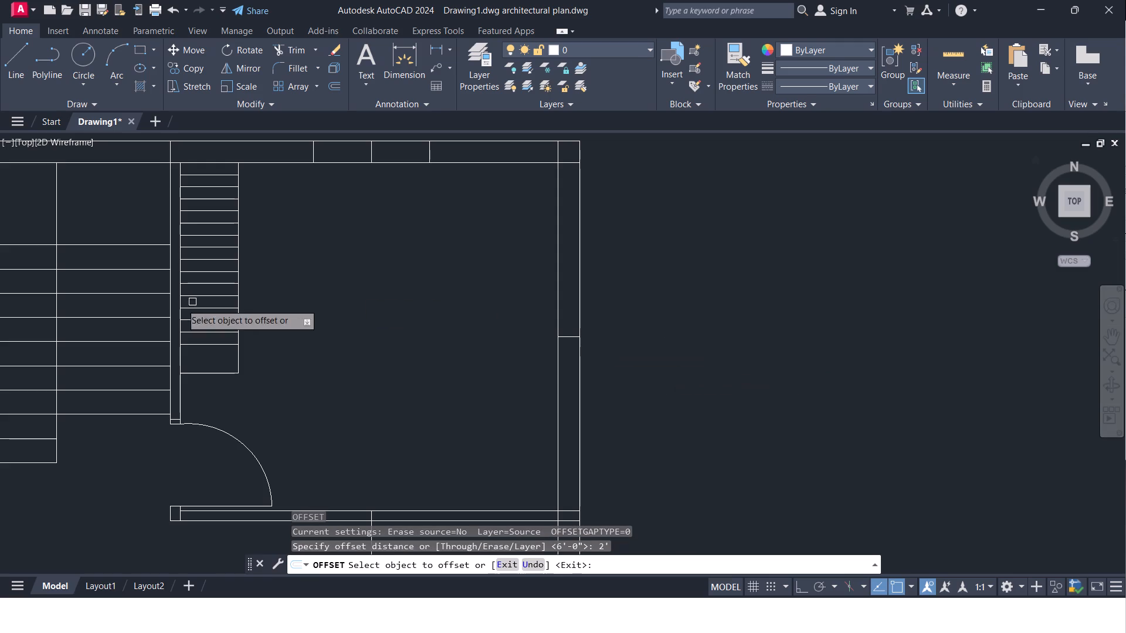
{"action": "left_click", "coordinate": [570, 342]}
{"action": "left_click", "coordinate": [570, 333]}
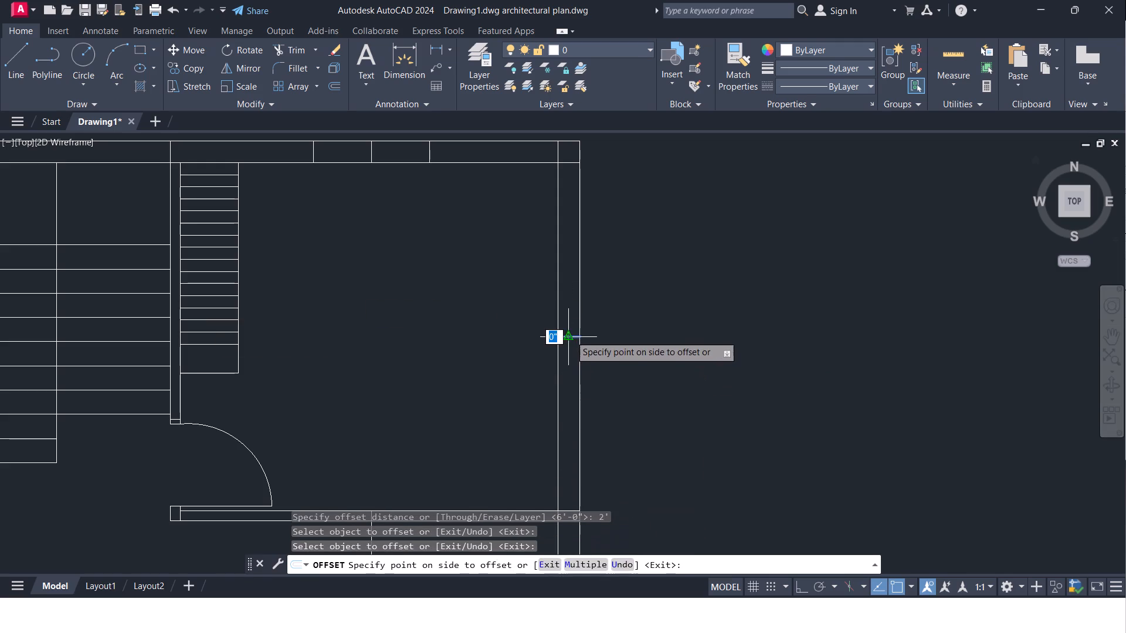
{"action": "left_click", "coordinate": [573, 316]}
{"action": "left_click", "coordinate": [572, 340]}
{"action": "left_click", "coordinate": [571, 411]}
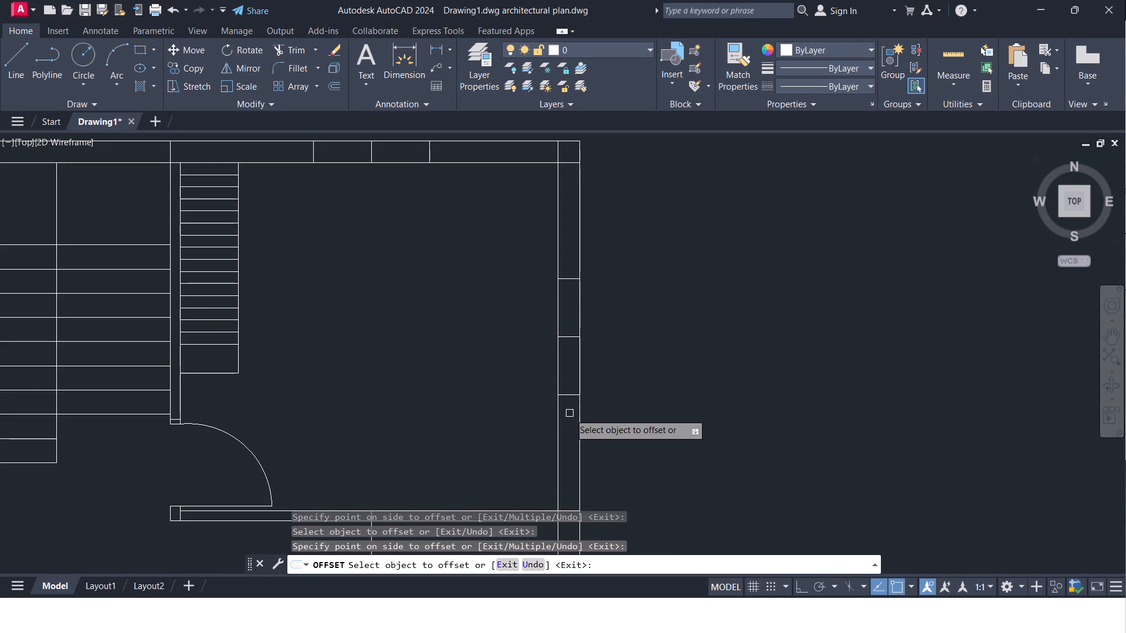
{"action": "key", "text": "Escape"}
Erase the middle segments of the marked openings in the northeast room's east and north walls.
{"action": "left_click", "coordinate": [573, 338]}
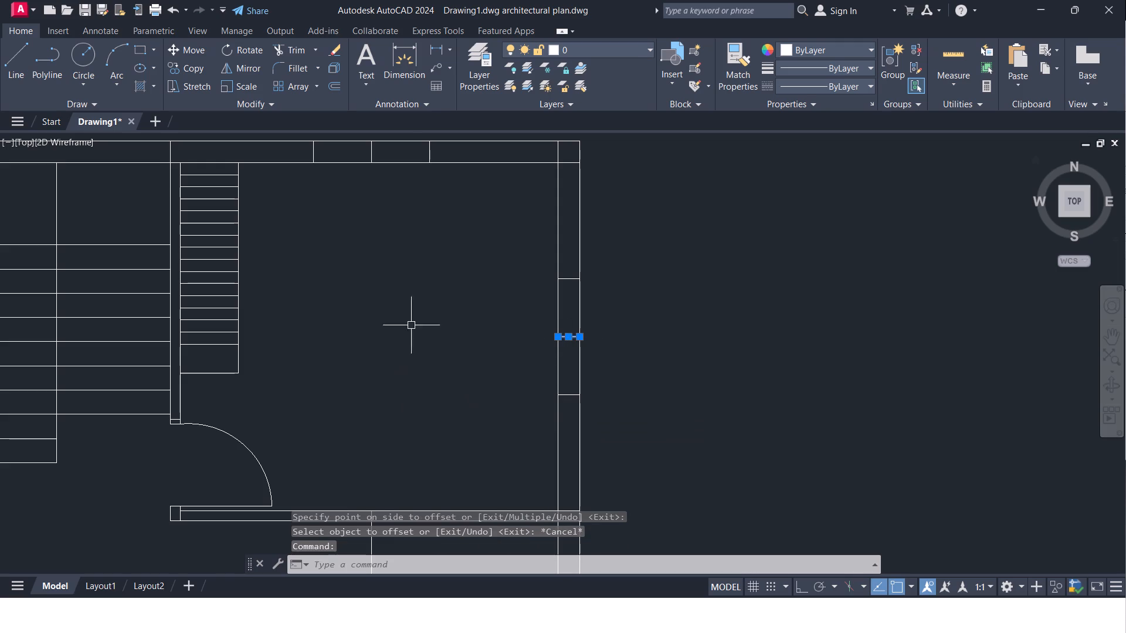
{"action": "left_click", "coordinate": [371, 147]}
{"action": "key", "text": "Delete"}
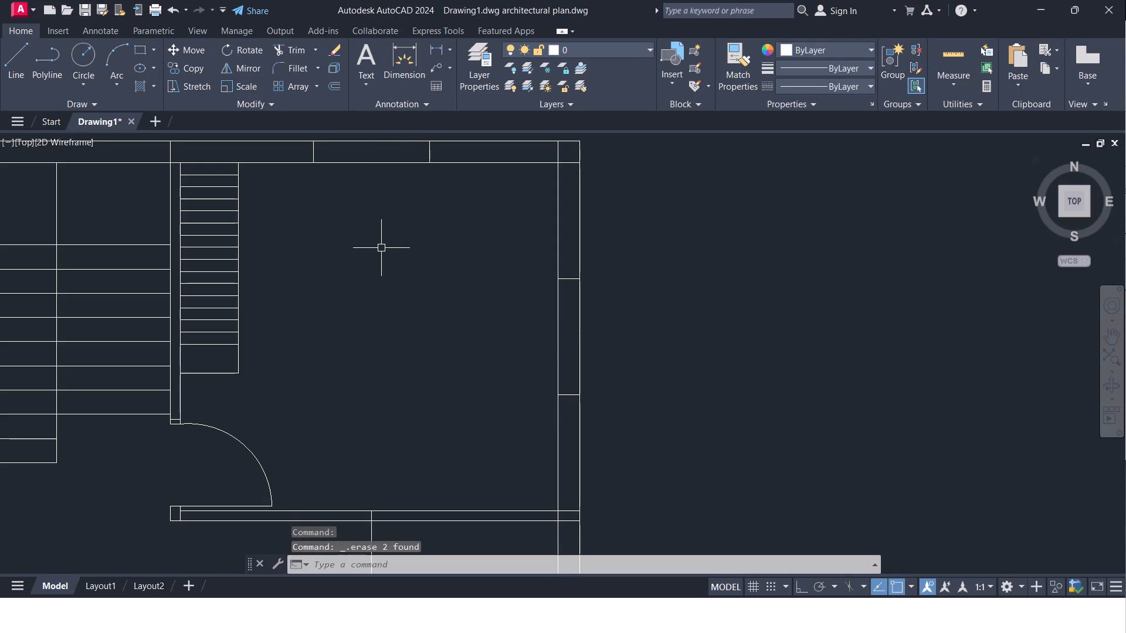
Offset the inner and outer lines of the northeast room's east wall 2.25" inward into the wall thickness.
{"action": "key", "text": "o"}
{"action": "key", "text": "Return"}
{"action": "type", "text": "2.25\""}
{"action": "key", "text": "Return"}
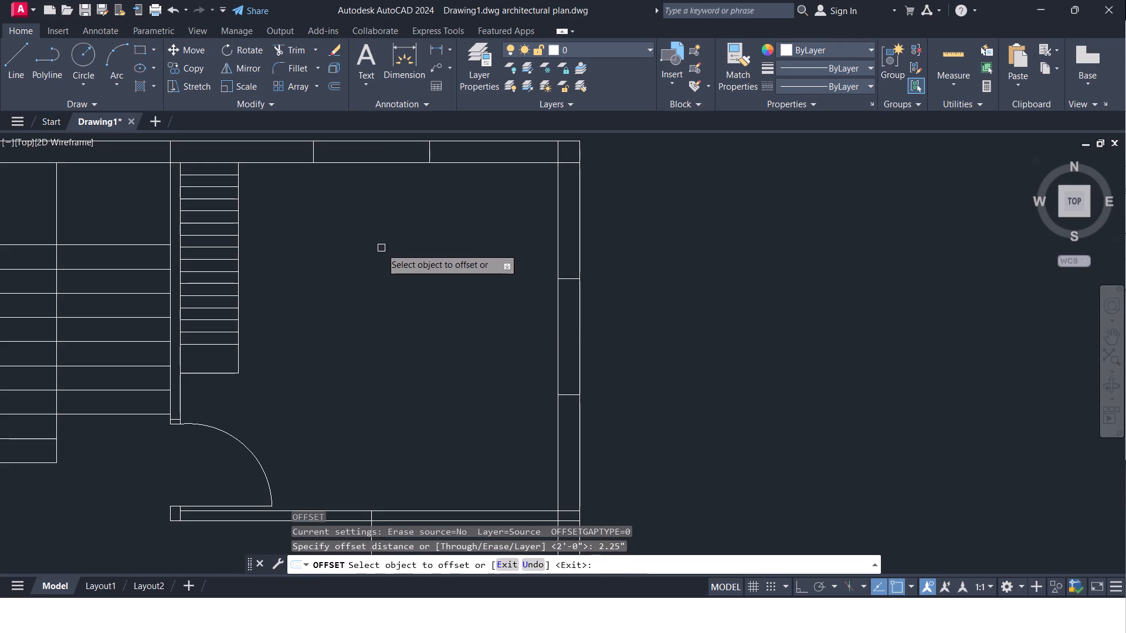
{"action": "left_click", "coordinate": [560, 349]}
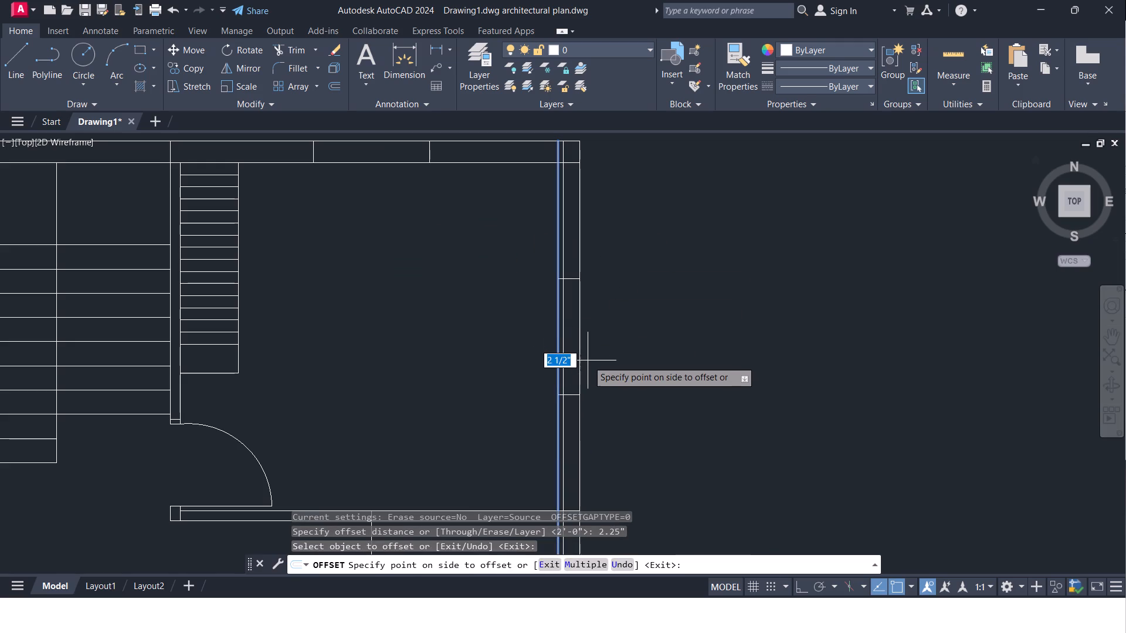
{"action": "left_click", "coordinate": [586, 361]}
{"action": "left_click", "coordinate": [579, 359]}
{"action": "left_click", "coordinate": [557, 359]}
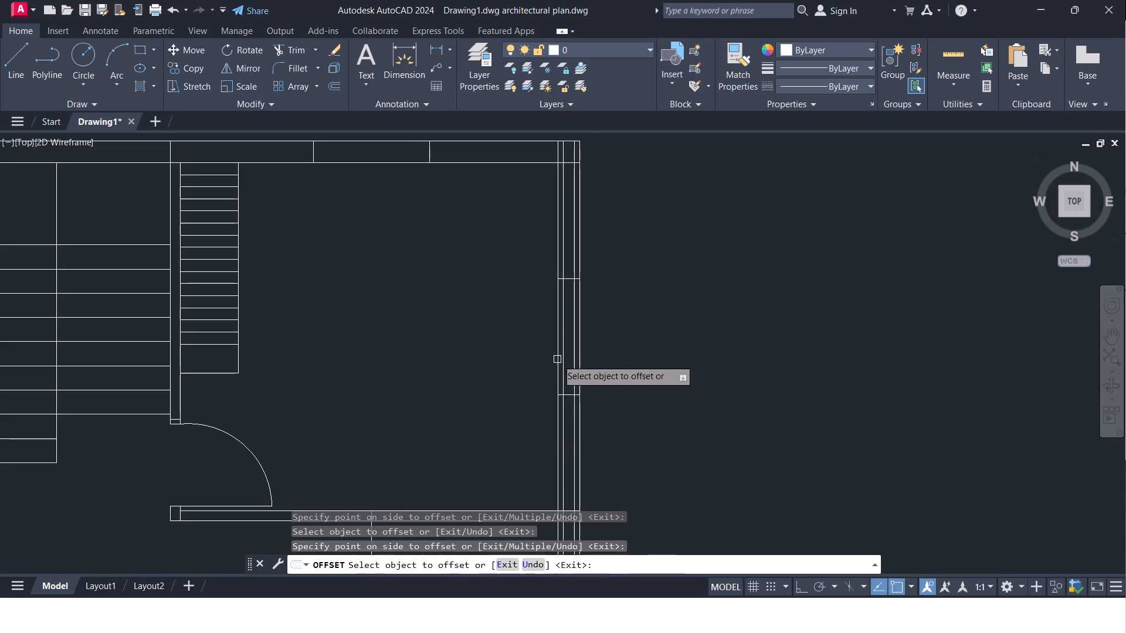
Offset the outer and inner lines of the northeast room's north wall 2.25" inward into the wall thickness.
{"action": "middle_click_drag", "start_coordinate": [540, 378], "coordinate": [557, 488]}
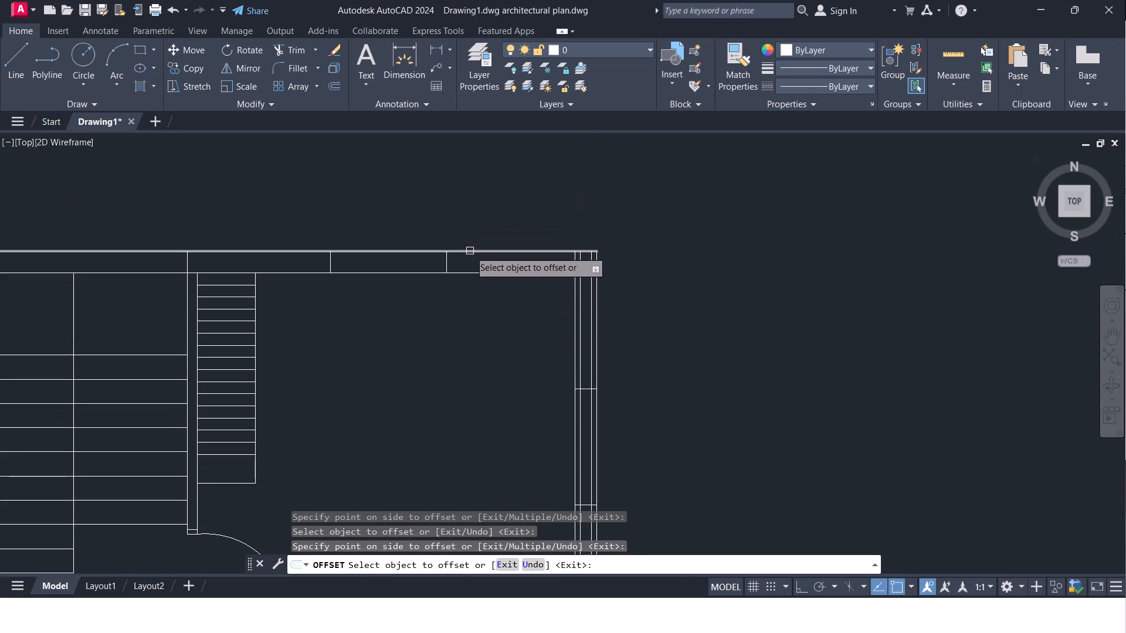
{"action": "left_click", "coordinate": [470, 251]}
{"action": "left_click", "coordinate": [470, 265]}
{"action": "left_click", "coordinate": [472, 275]}
{"action": "left_click", "coordinate": [472, 262]}
{"action": "middle_click_drag", "start_coordinate": [463, 315], "coordinate": [465, 317]}
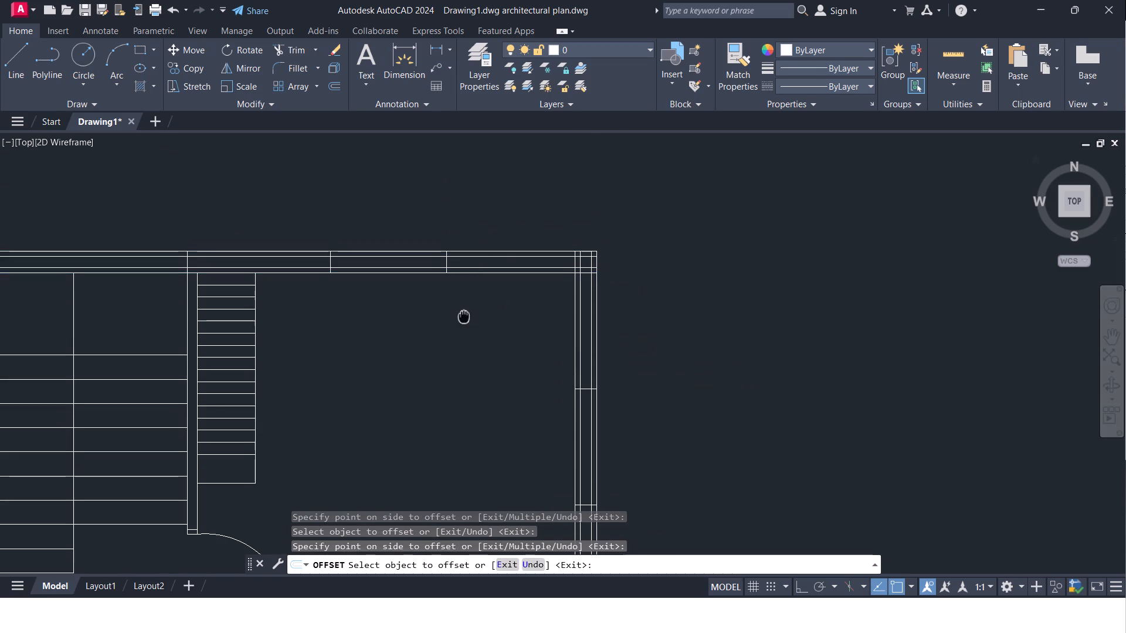
{"action": "middle_click_drag", "start_coordinate": [465, 317], "coordinate": [630, 307]}
{"action": "key", "text": "Escape"}
Trim the inner offset lines of the northeast room's north wall on both sides of the marked opening.
{"action": "key", "text": "t"}
{"action": "key", "text": "r"}
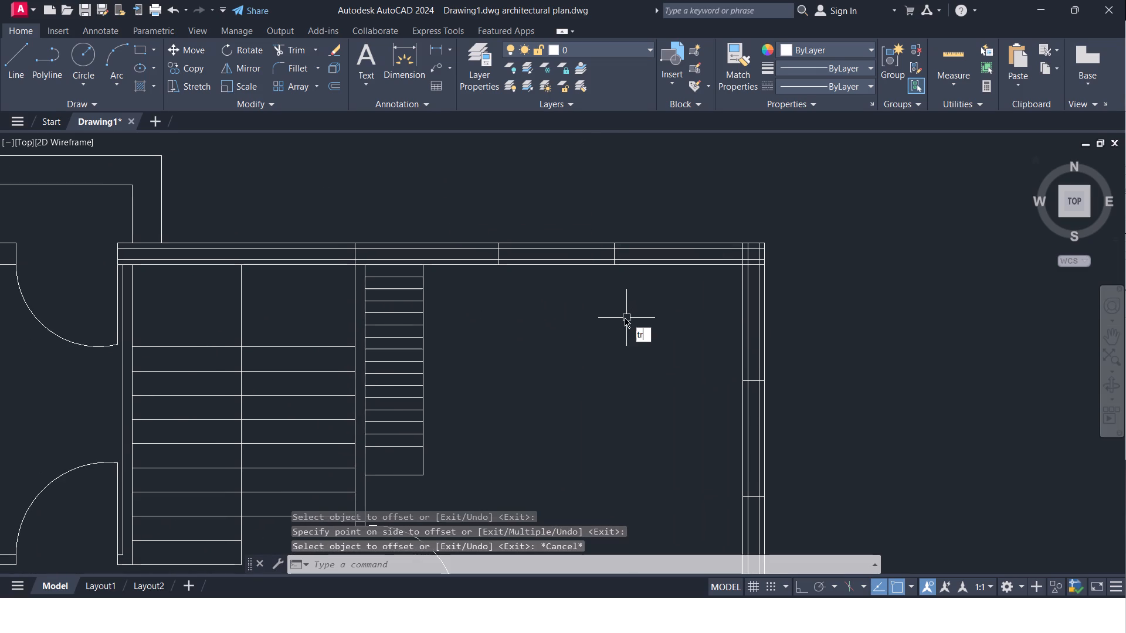
{"action": "key", "text": "Return"}
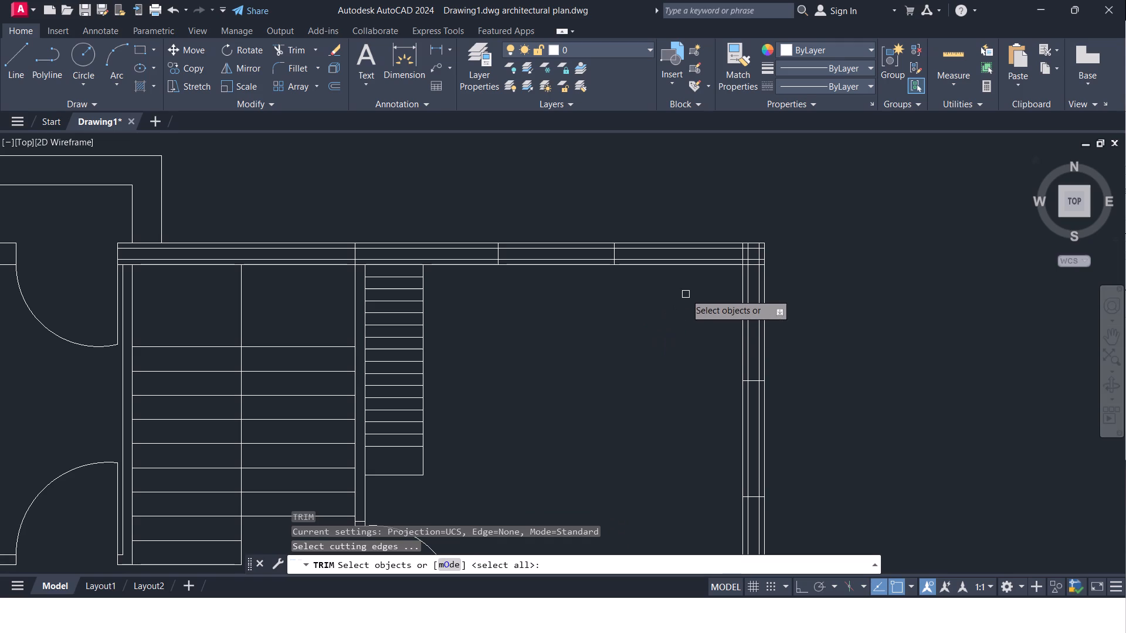
{"action": "key", "text": "Return"}
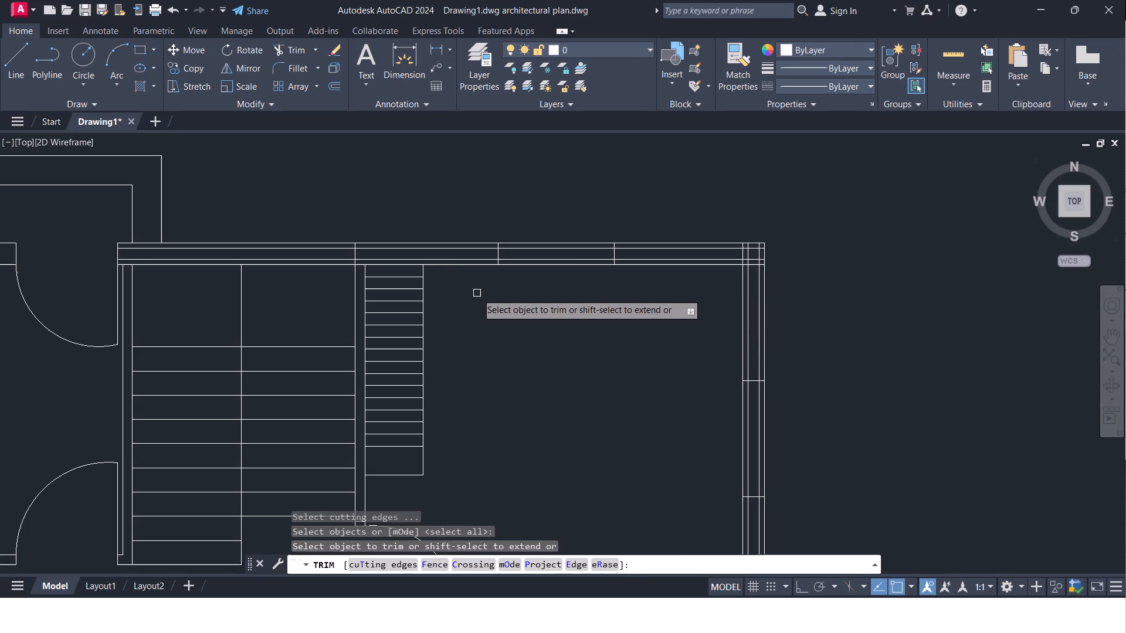
{"action": "middle_click_drag", "start_coordinate": [477, 293], "coordinate": [540, 309]}
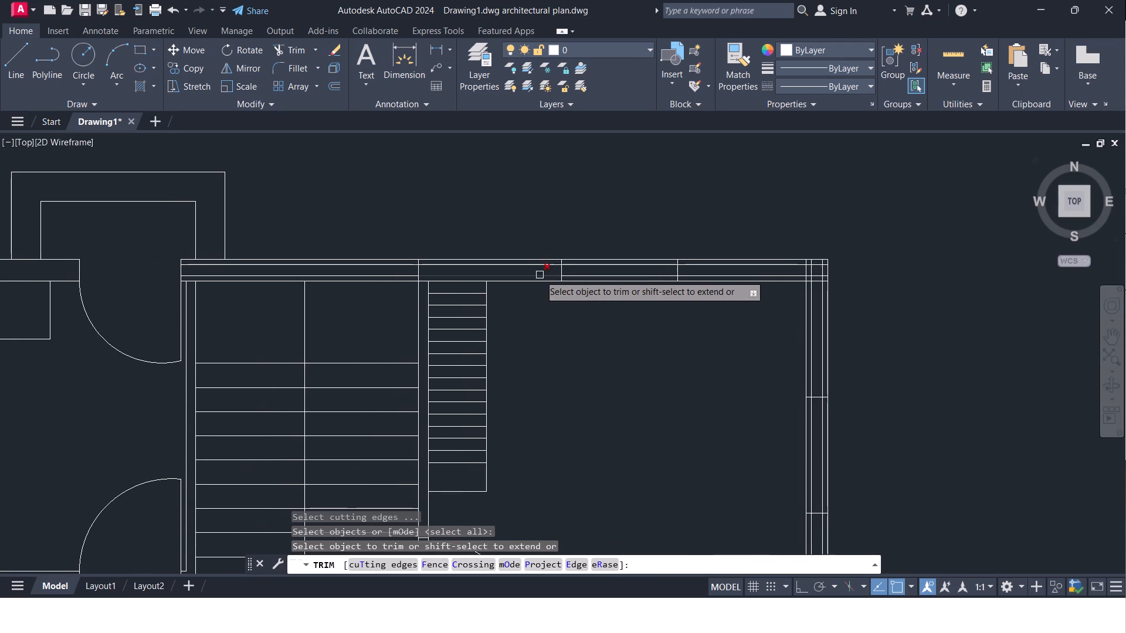
{"action": "left_click", "coordinate": [538, 267]}
{"action": "left_click", "coordinate": [538, 274]}
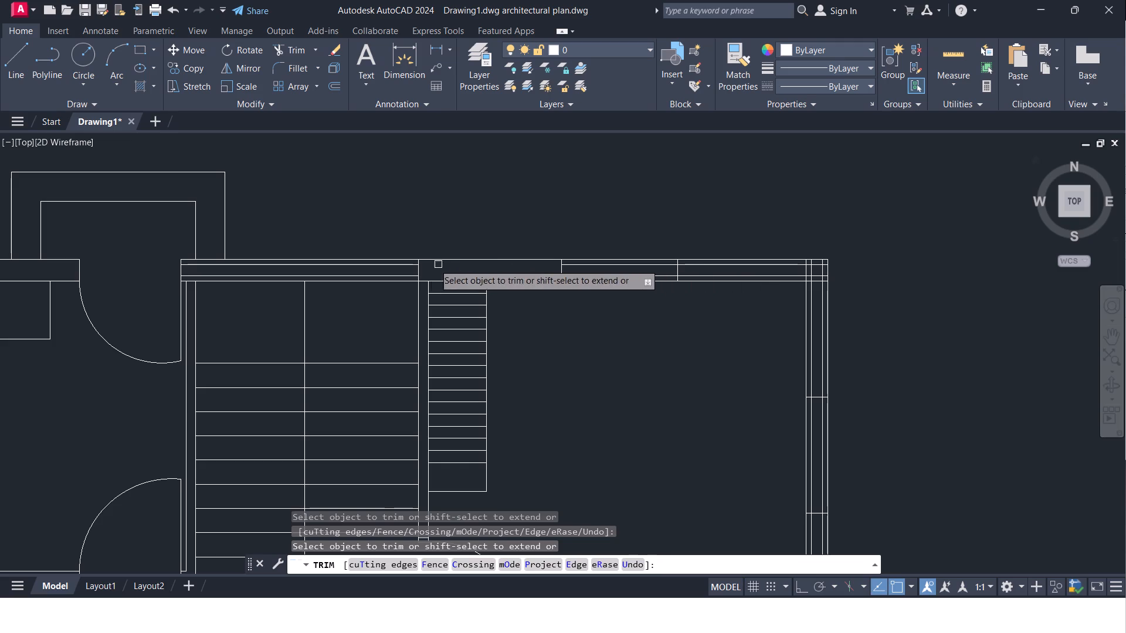
{"action": "left_click", "coordinate": [396, 264]}
{"action": "double_click", "coordinate": [395, 266]}
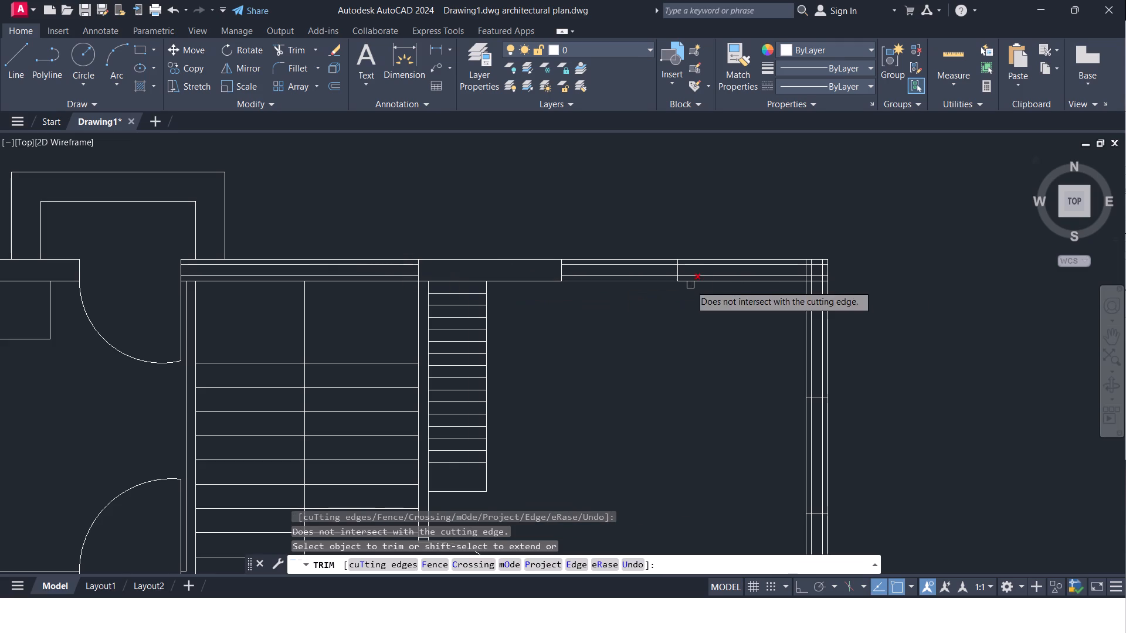
{"action": "left_click", "coordinate": [728, 267]}
{"action": "left_click", "coordinate": [731, 277]}
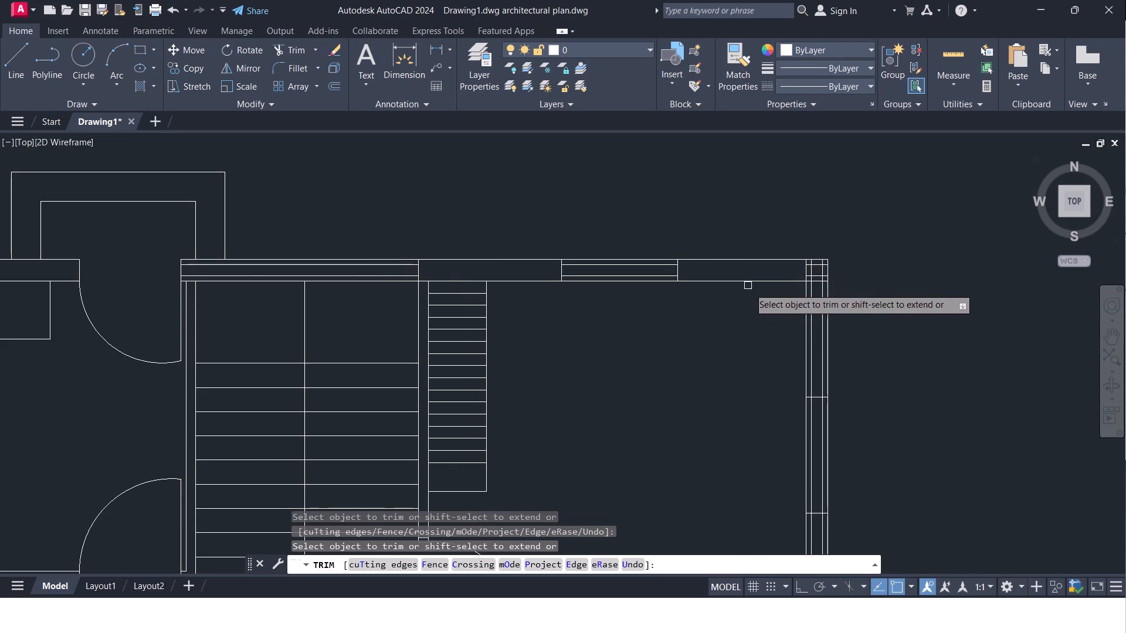
Trim the inner offset lines of the northeast room's east wall north and south of the marked opening.
{"action": "middle_click_drag", "start_coordinate": [768, 307], "coordinate": [682, 281]}
{"action": "left_click", "coordinate": [724, 327]}
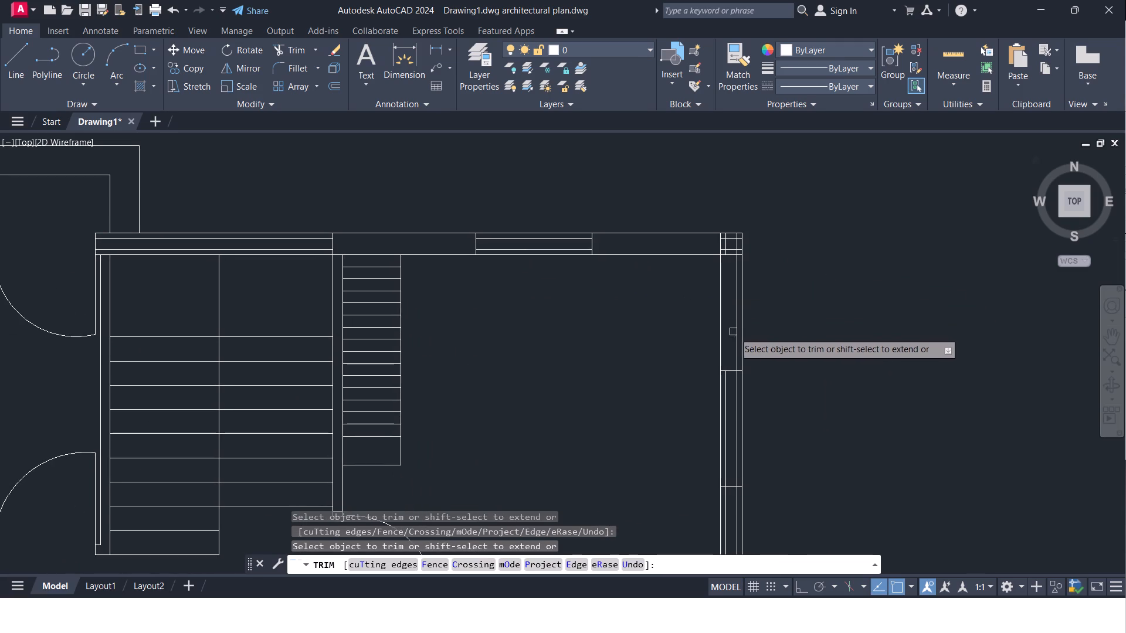
{"action": "left_click", "coordinate": [737, 332]}
{"action": "middle_click_drag", "start_coordinate": [730, 370], "coordinate": [752, 176]}
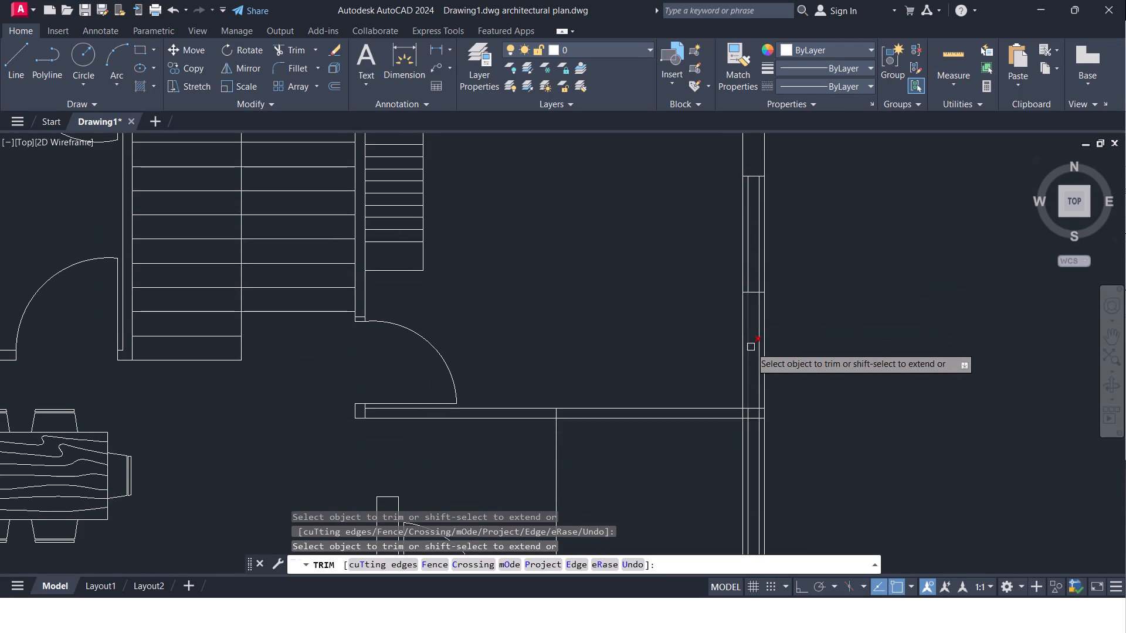
{"action": "left_click", "coordinate": [747, 352]}
{"action": "left_click", "coordinate": [756, 376]}
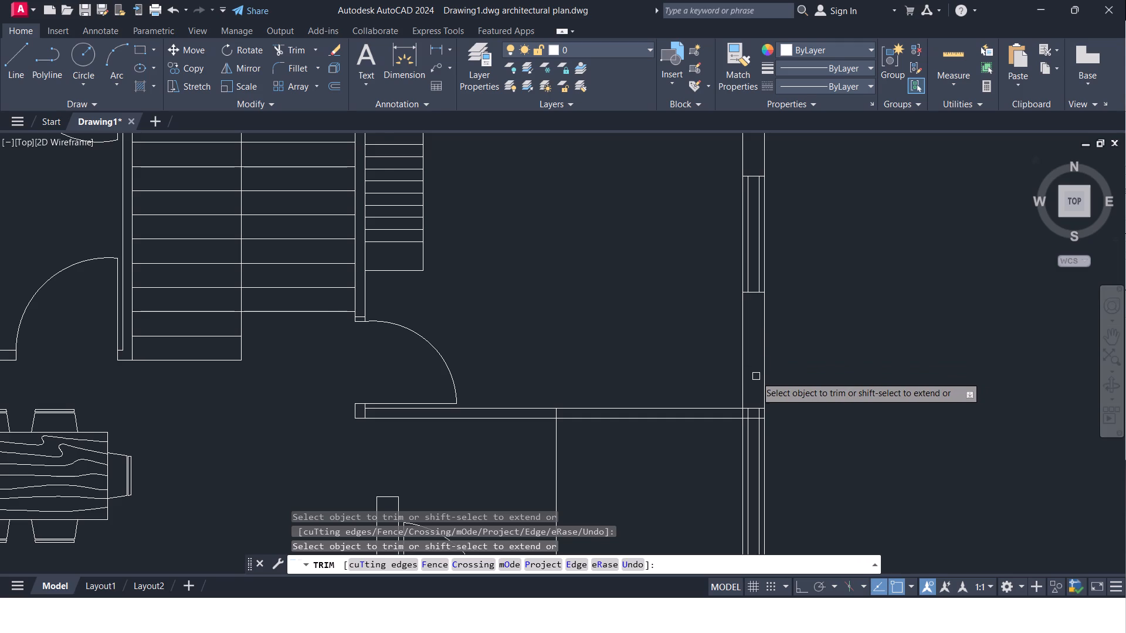
{"action": "scroll", "coordinate": [756, 383], "scroll_direction": "down", "scroll_amount": 1}
{"action": "middle_click_drag", "start_coordinate": [756, 383], "coordinate": [756, 258]}
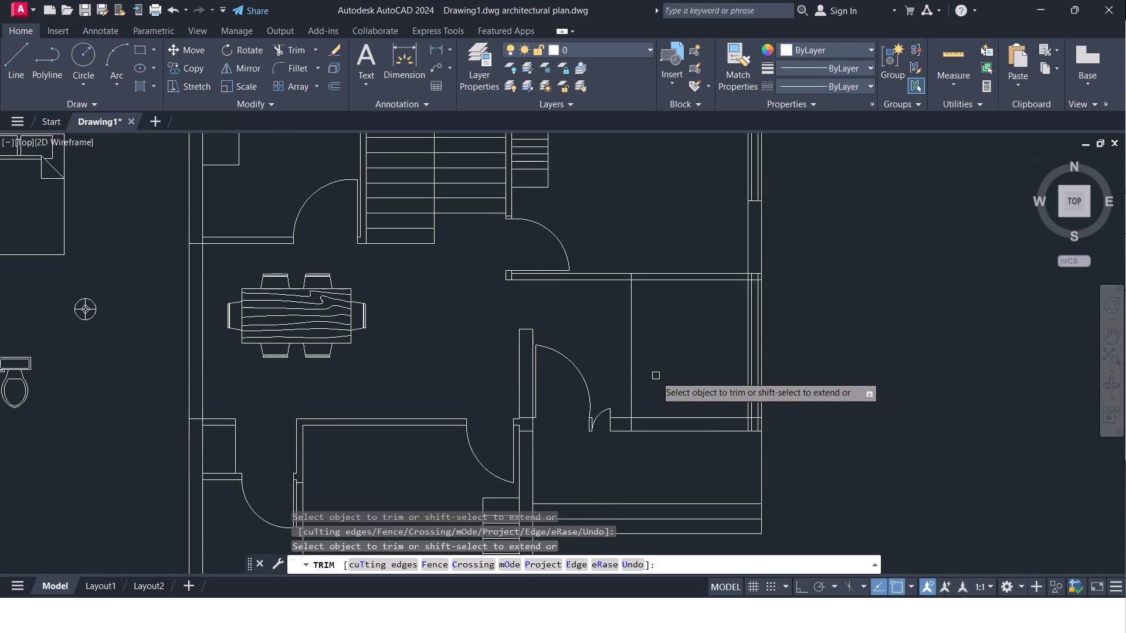
{"action": "key", "text": "Escape"}
Erase the vertical line crossing the room directly south of the northeast room.
{"action": "left_click", "coordinate": [632, 363]}
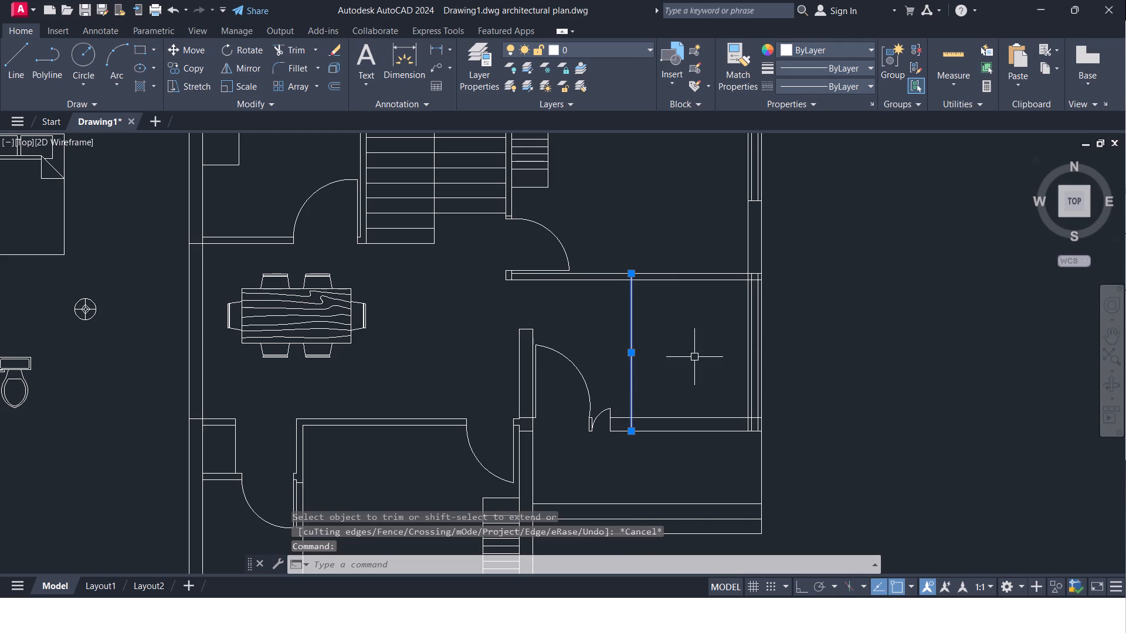
{"action": "key", "text": "Delete"}
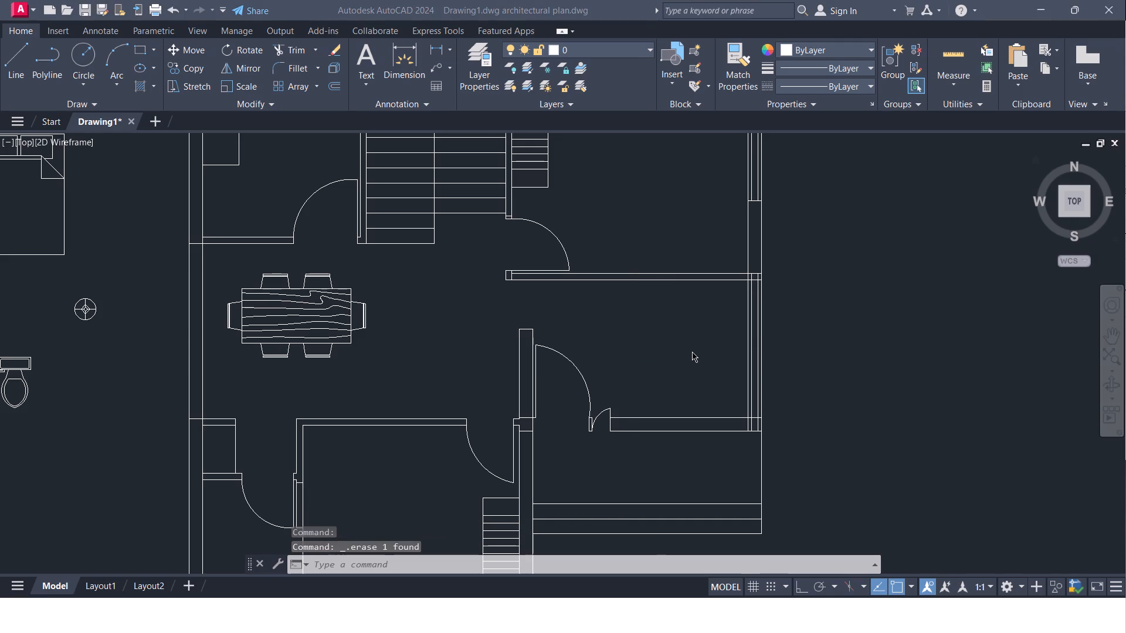
{"action": "key", "text": "Escape"}
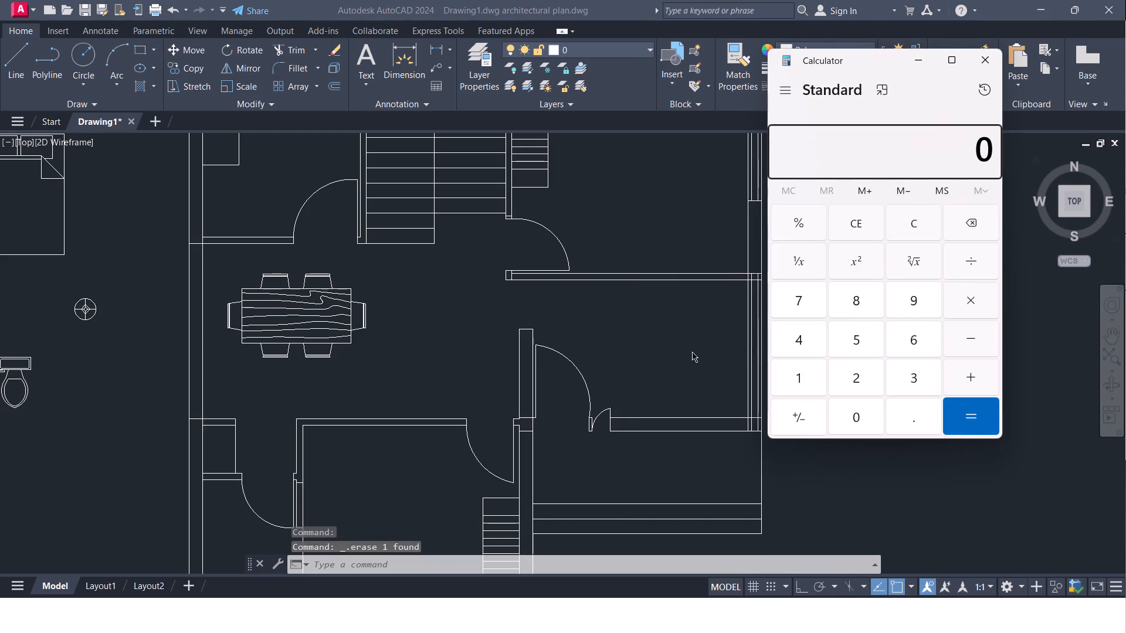
{"action": "left_click", "coordinate": [985, 66]}
Offset the south line of the wall below the northeast room 4'2" southward.
{"action": "key", "text": "o"}
{"action": "key", "text": "Return"}
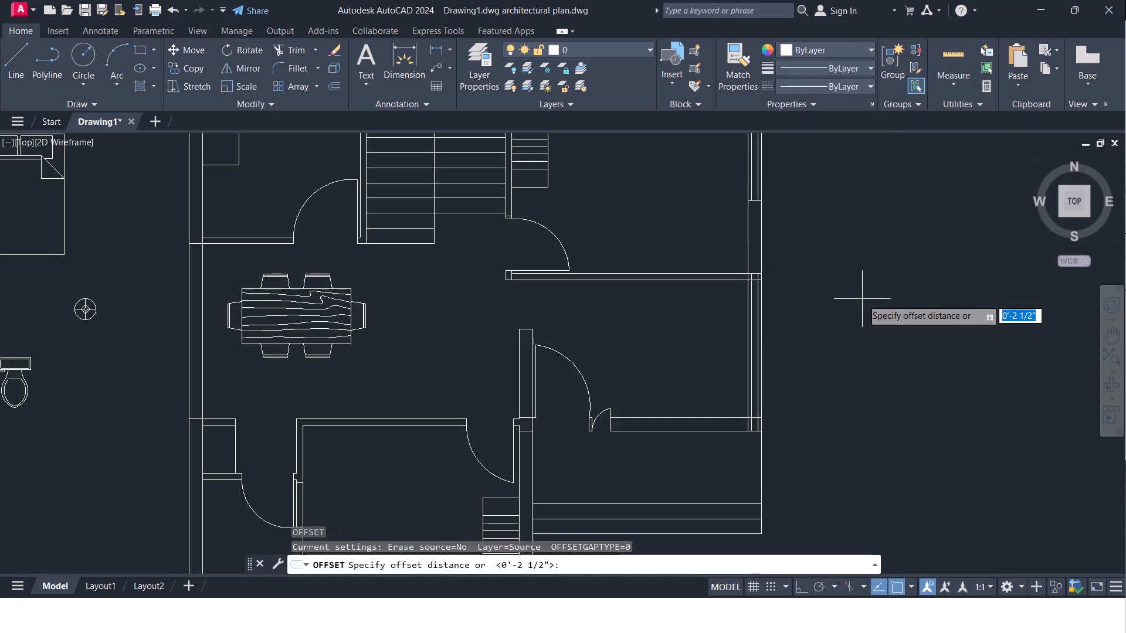
{"action": "type", "text": "4'2\""}
{"action": "key", "text": "Return"}
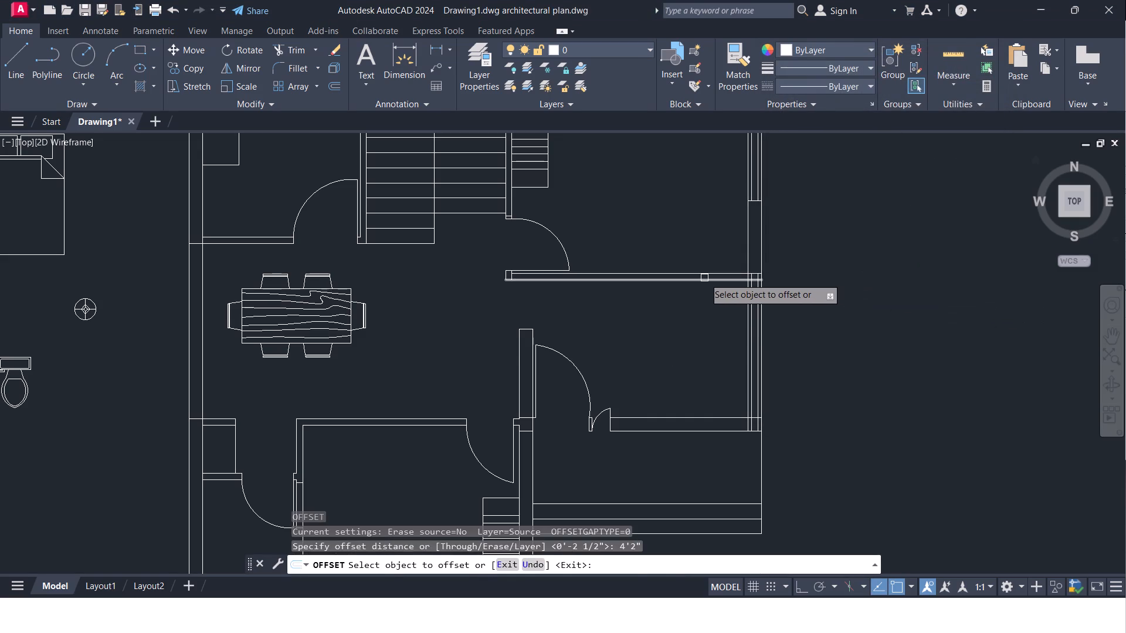
{"action": "left_click", "coordinate": [704, 278]}
{"action": "left_click", "coordinate": [706, 357]}
{"action": "key", "text": "Escape"}
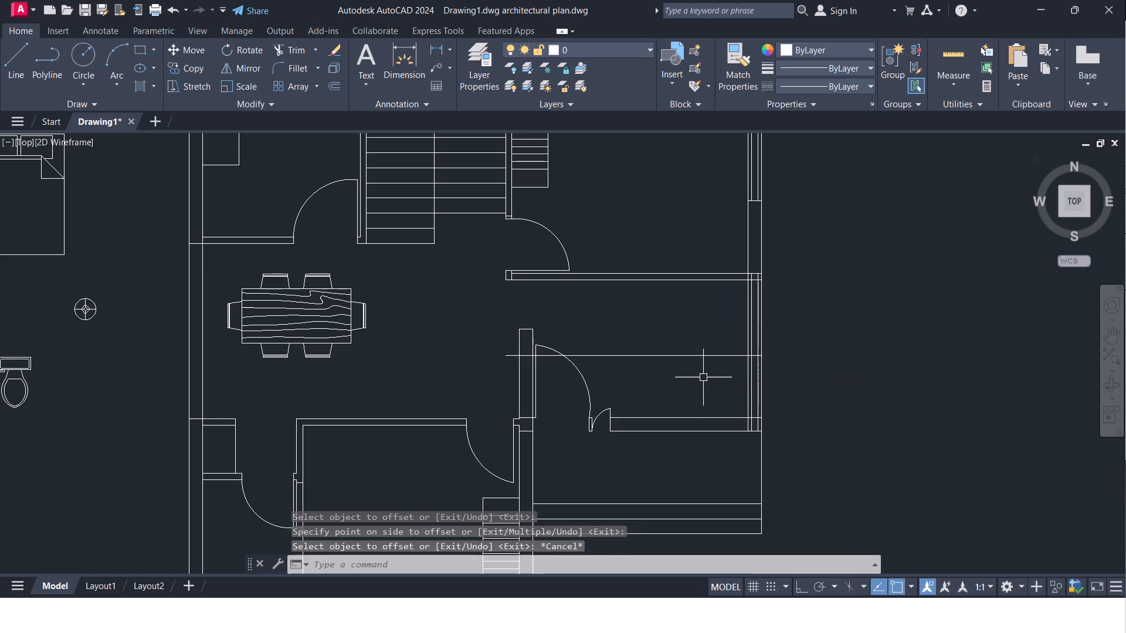
Offset the horizontal line crossing the room south of the northeast room 1'8" to both its north and south sides.
{"action": "key", "text": "t"}
{"action": "key", "text": "Escape"}
{"action": "key", "text": "o"}
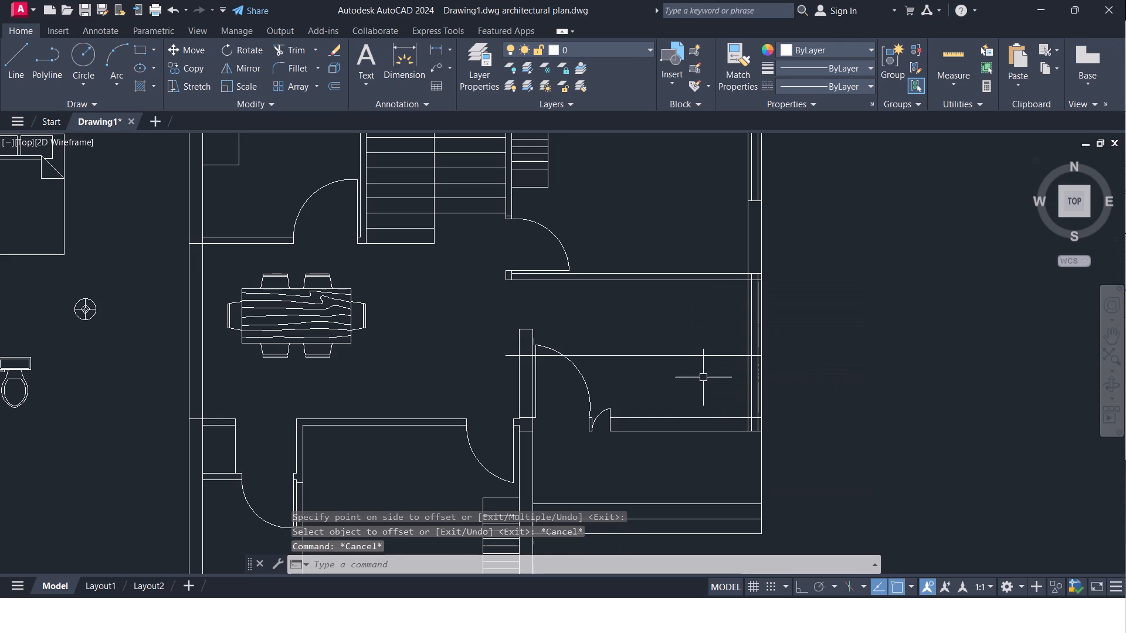
{"action": "key", "text": "Return"}
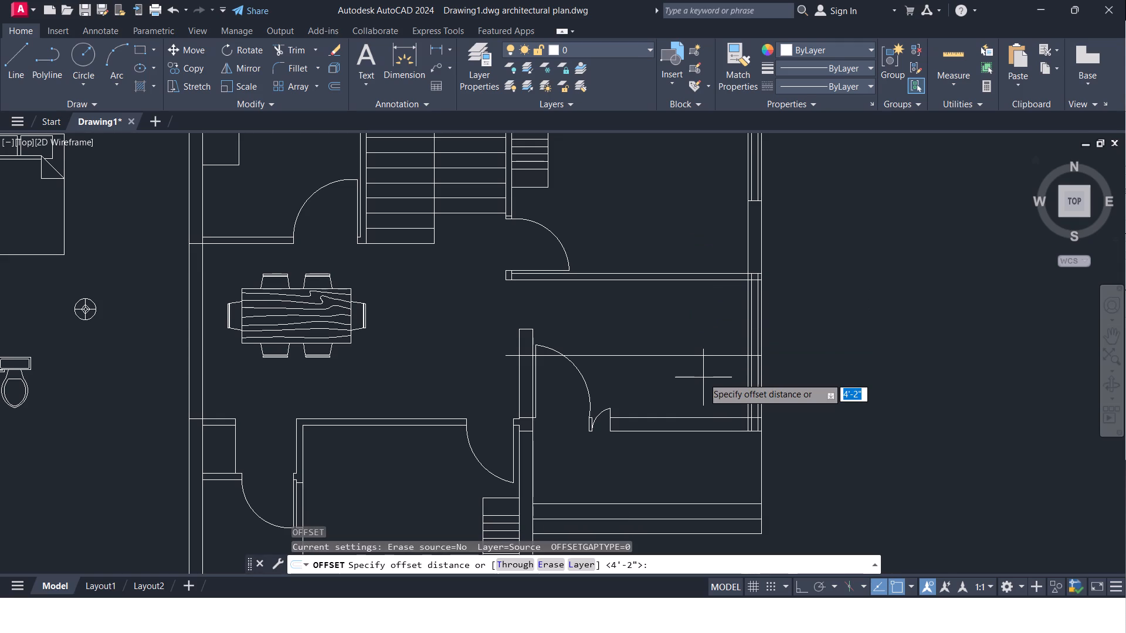
{"action": "type", "text": "1'"}
{"action": "key", "text": "8"}
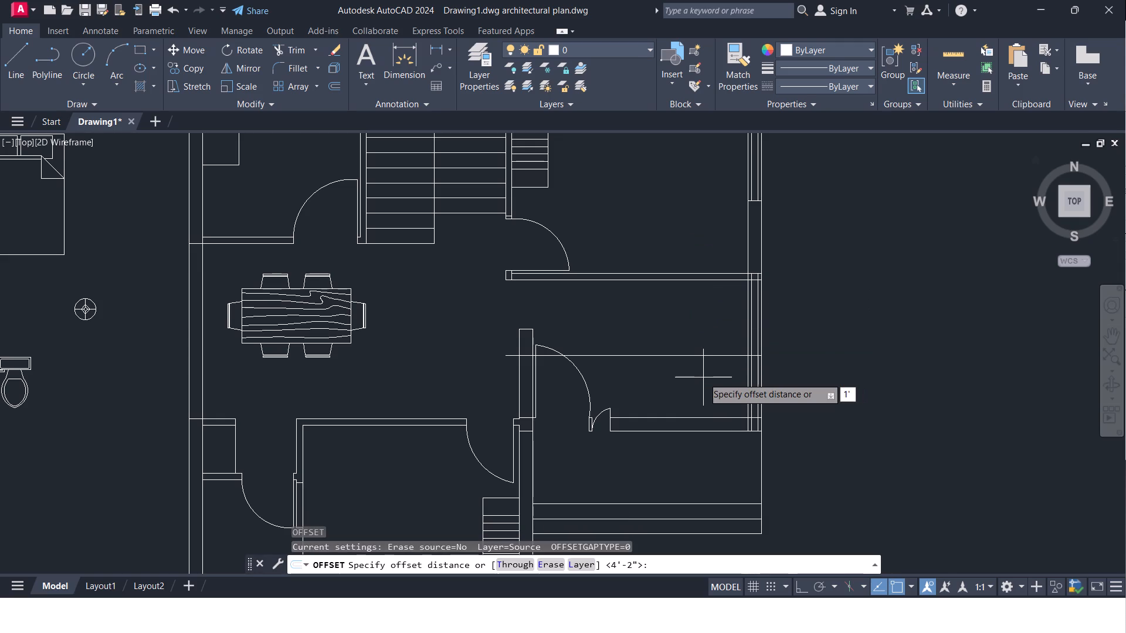
{"action": "key", "text": "shift+quotedbl"}
{"action": "key", "text": "Return"}
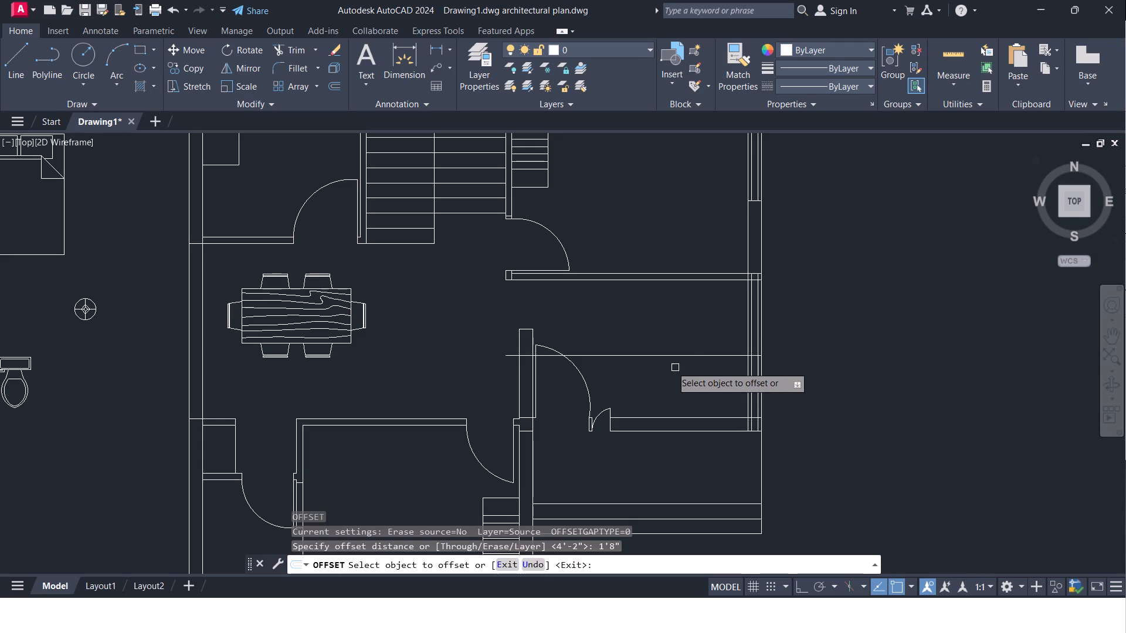
{"action": "left_click", "coordinate": [674, 353]}
{"action": "left_click", "coordinate": [681, 330]}
{"action": "left_click", "coordinate": [688, 354]}
{"action": "left_click", "coordinate": [696, 374]}
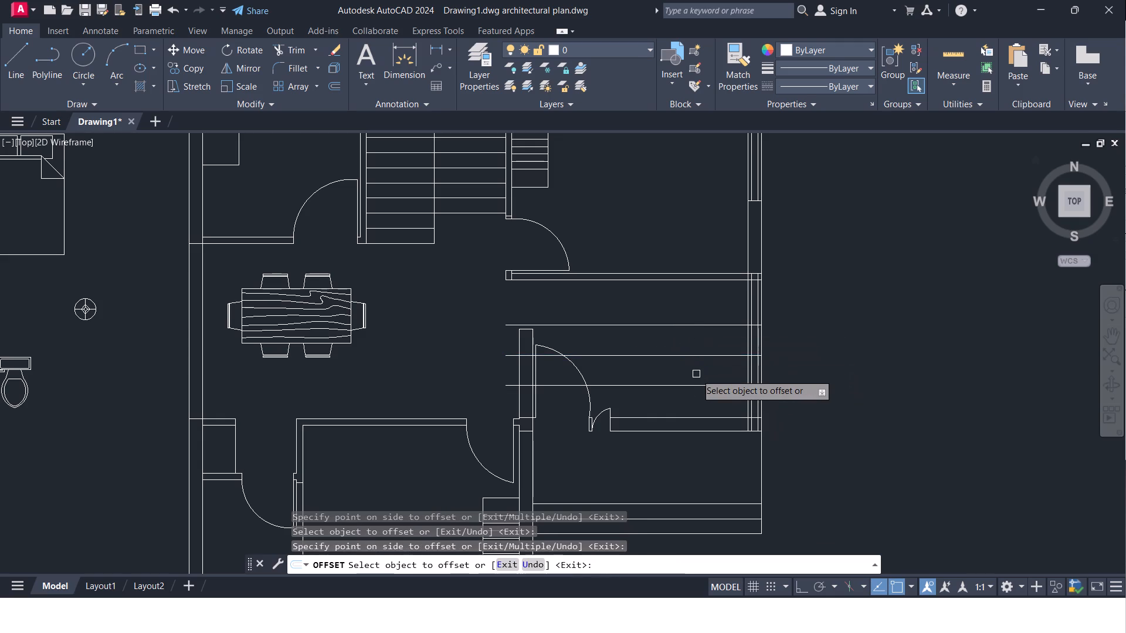
{"action": "key", "text": "Escape"}
Trim the three horizontal lines back to the east wall's thickness and erase their leftover pieces near the door swing.
{"action": "type", "text": "tr"}
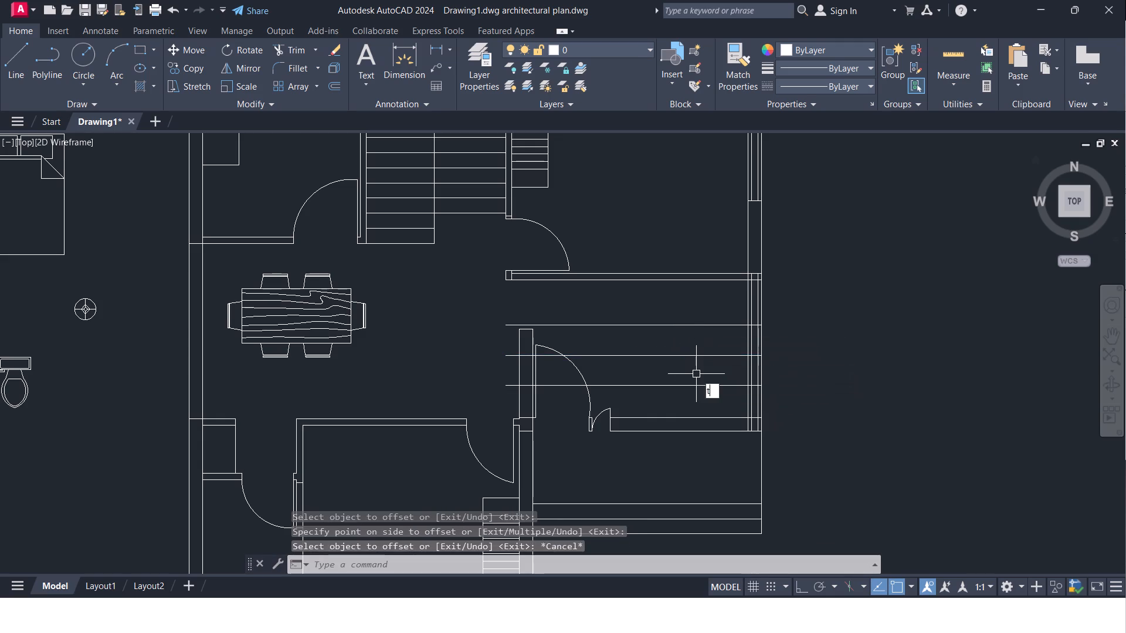
{"action": "key", "text": "Return"}
{"action": "key", "text": "Return"}
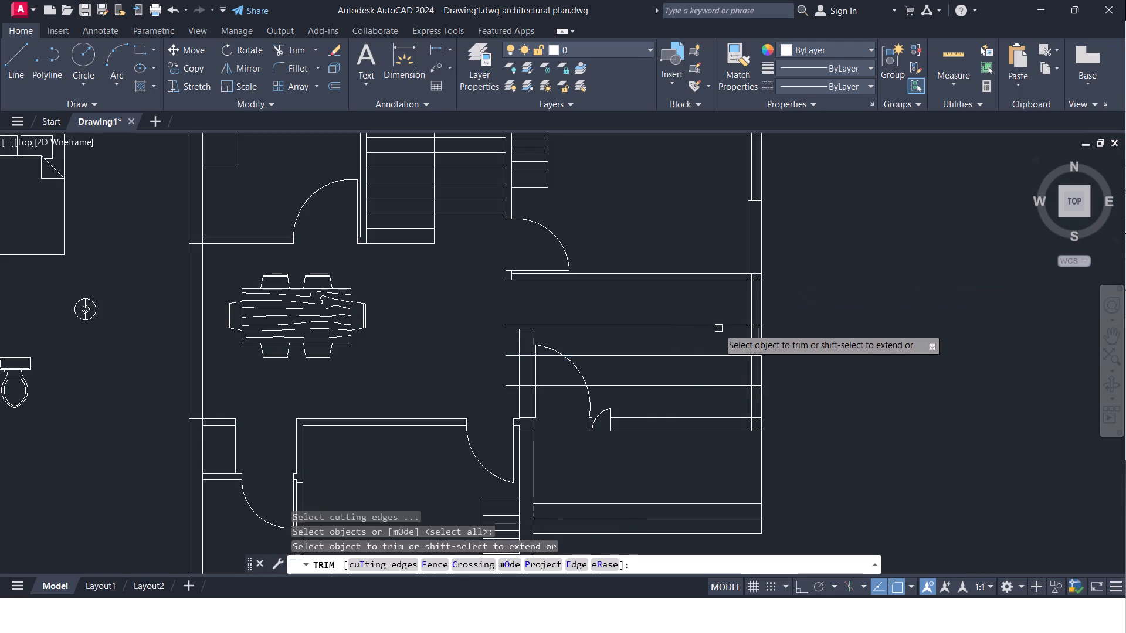
{"action": "left_click", "coordinate": [723, 325]}
{"action": "left_click", "coordinate": [723, 353]}
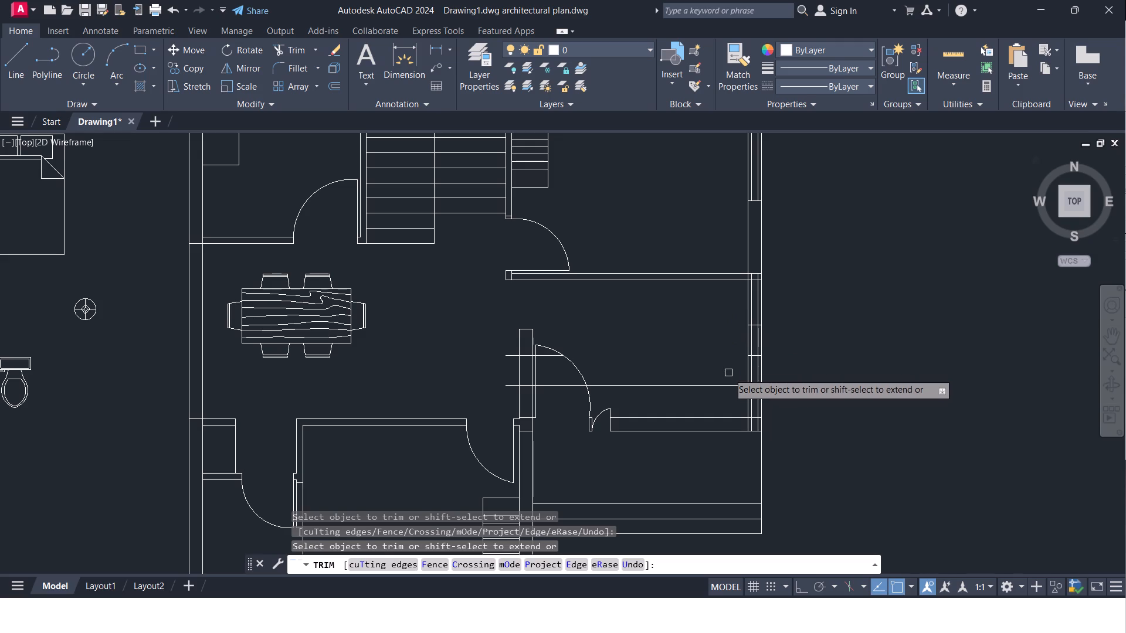
{"action": "left_click", "coordinate": [728, 387]}
{"action": "key", "text": "Escape"}
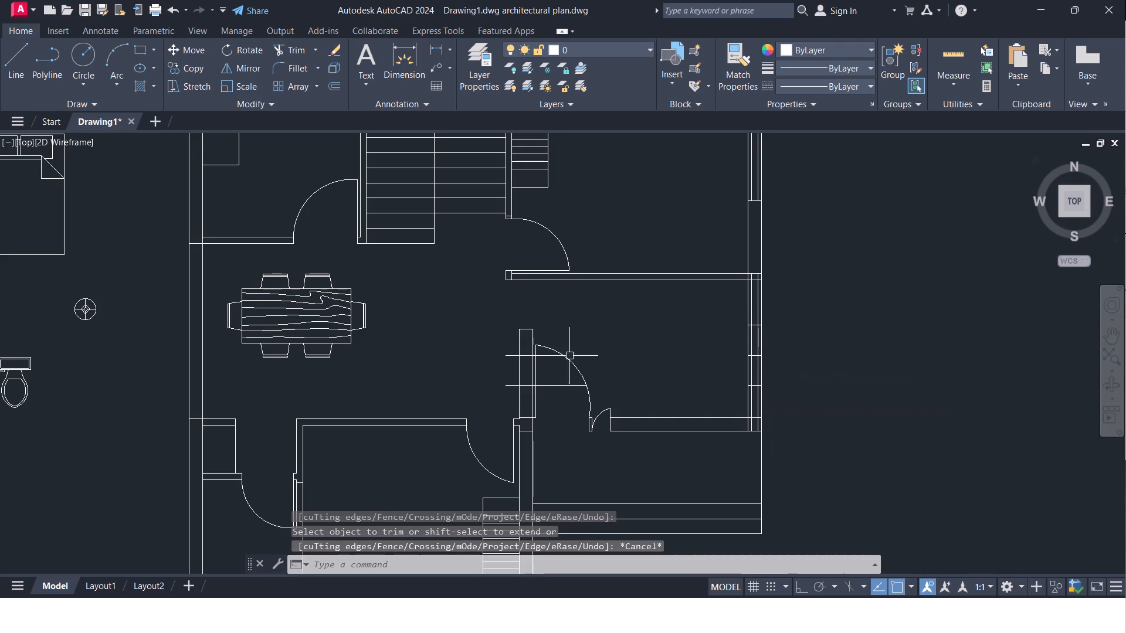
{"action": "left_click", "coordinate": [542, 355]}
{"action": "left_click", "coordinate": [550, 382]}
{"action": "triple_click", "coordinate": [550, 382]}
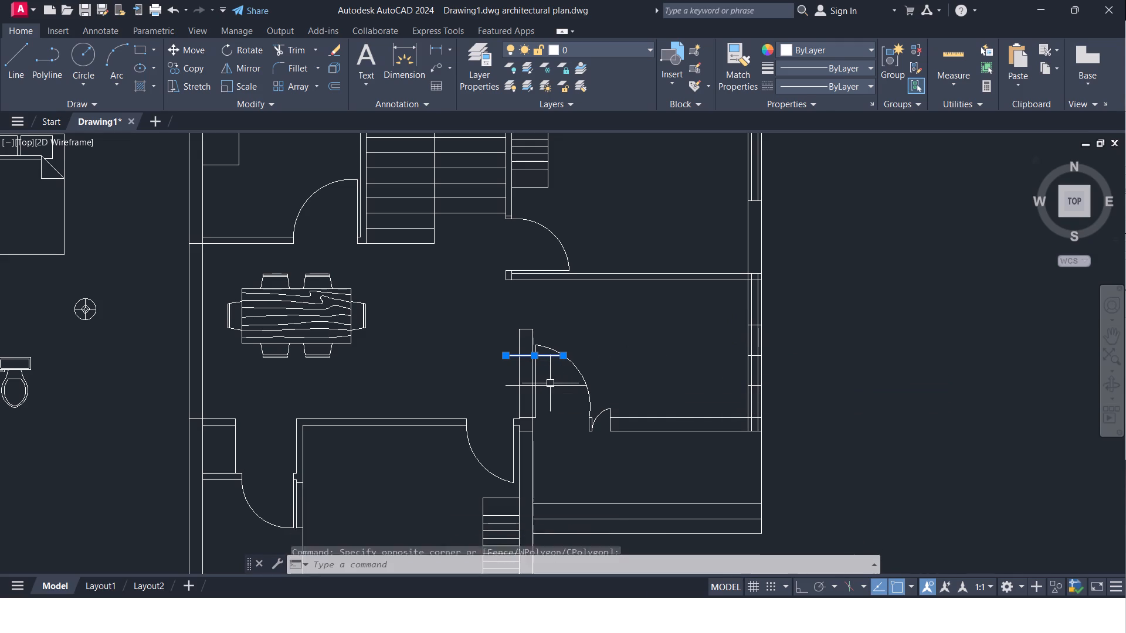
{"action": "key", "text": "Delete"}
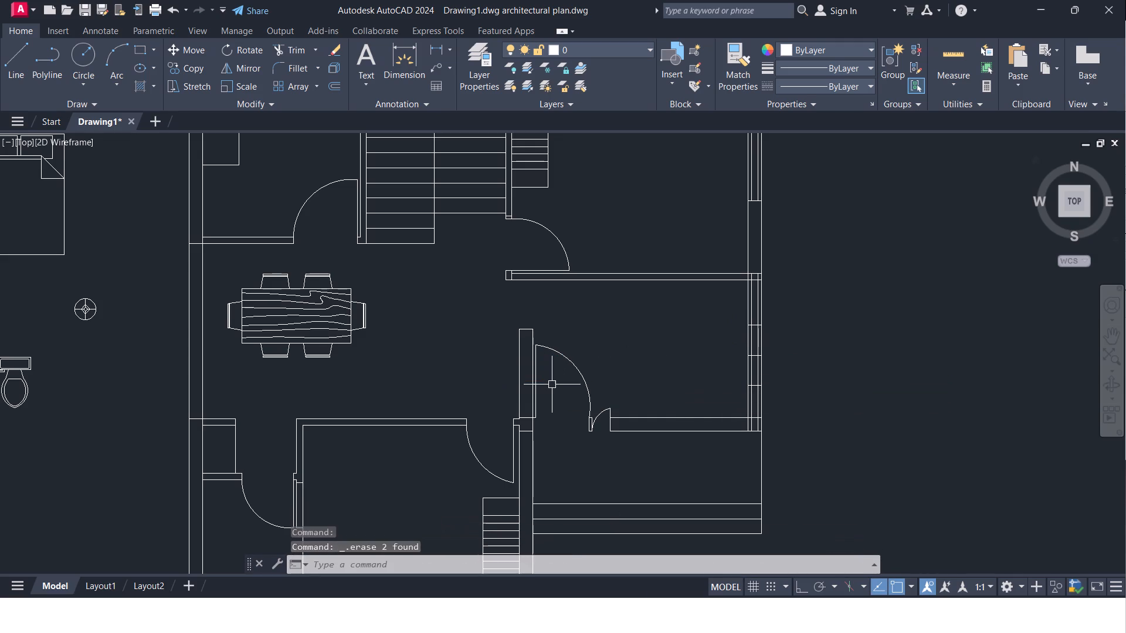
Erase the middle segment of the marked opening in the east wall of the room south of the northeast room.
{"action": "scroll", "coordinate": [810, 367], "scroll_direction": "up", "scroll_amount": 2}
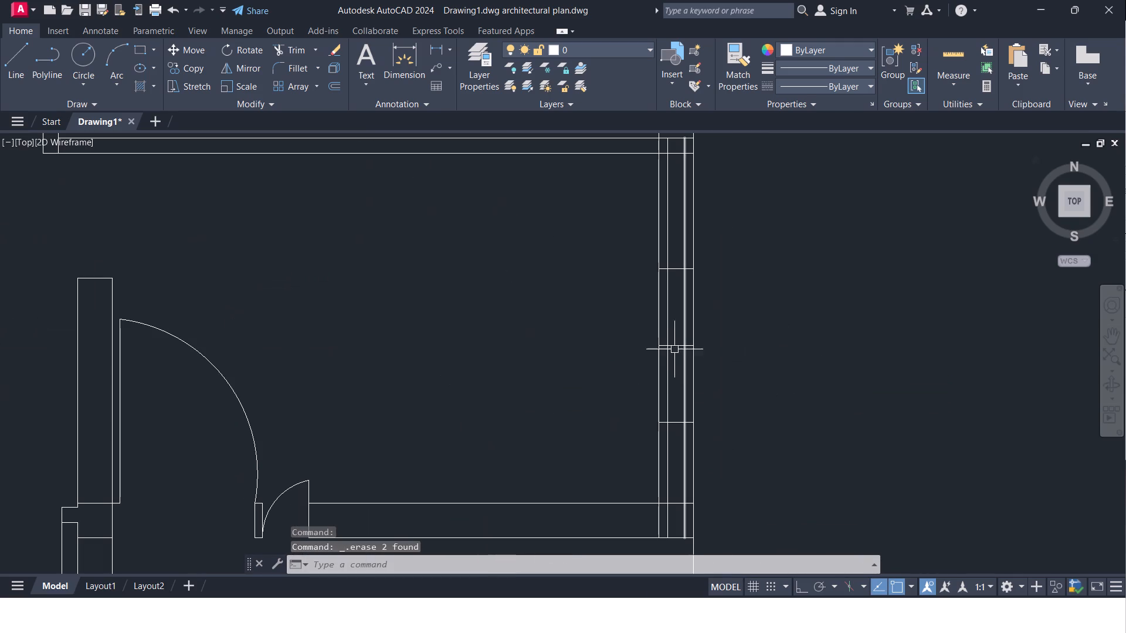
{"action": "left_click", "coordinate": [674, 345]}
{"action": "key", "text": "Delete"}
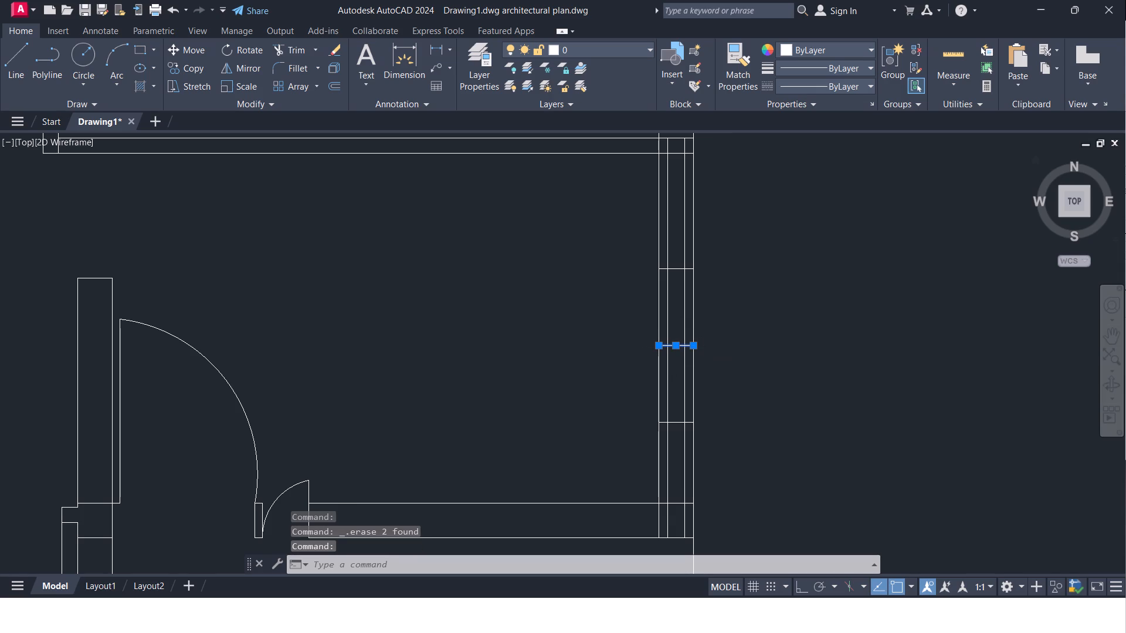
Trim the inner offset lines of this room's east wall north and south of the marked opening.
{"action": "type", "text": "tr"}
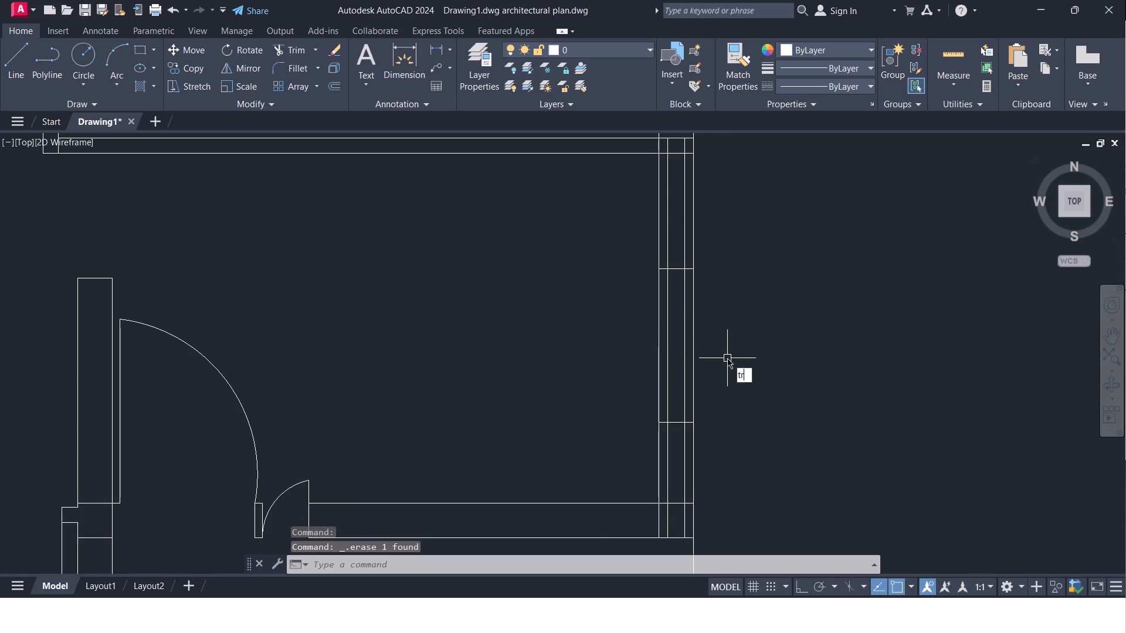
{"action": "key", "text": "Return"}
{"action": "key", "text": "Return"}
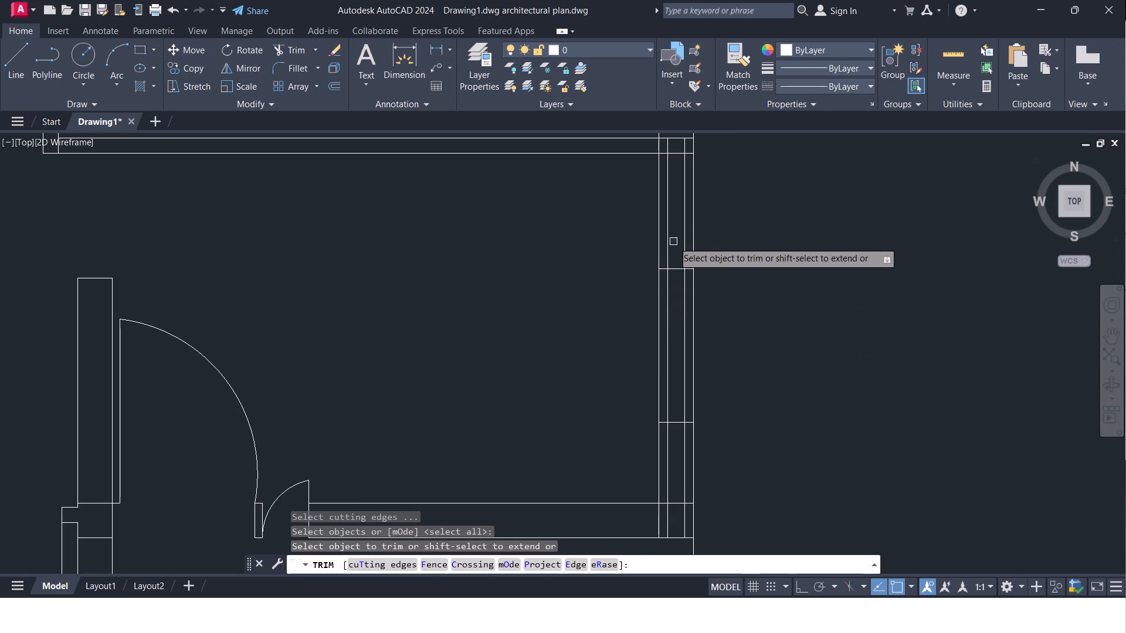
{"action": "left_click", "coordinate": [666, 246]}
{"action": "left_click", "coordinate": [683, 244]}
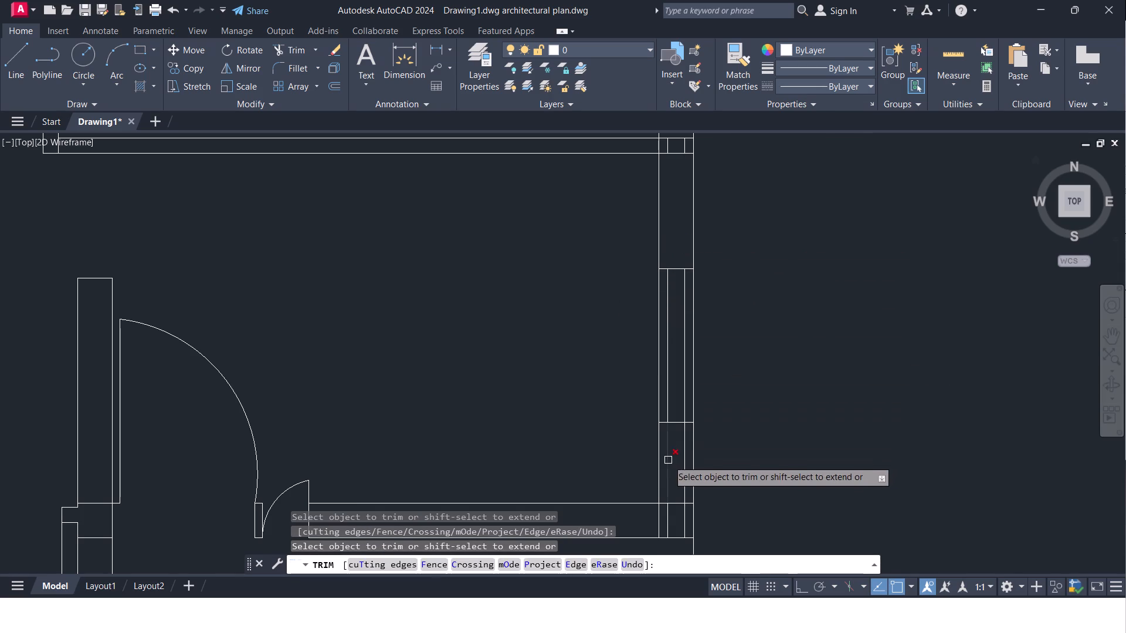
{"action": "left_click", "coordinate": [668, 460]}
{"action": "left_click", "coordinate": [686, 474]}
{"action": "middle_click_drag", "start_coordinate": [679, 478], "coordinate": [673, 328]}
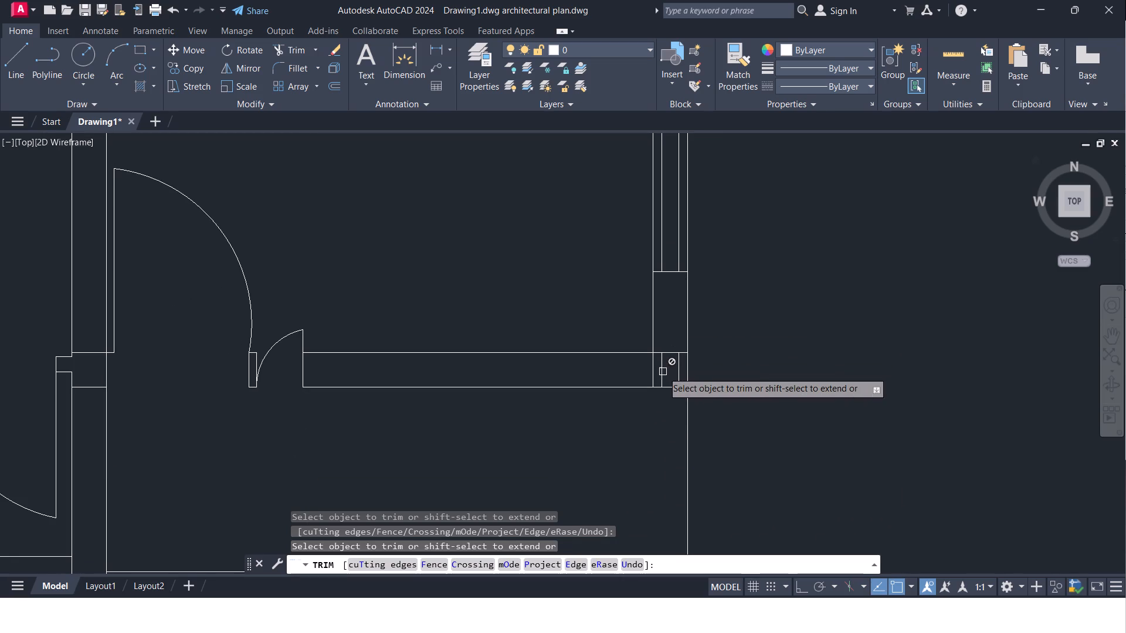
{"action": "left_click", "coordinate": [663, 372]}
{"action": "key", "text": "Escape"}
Erase the leftover pieces of the inner offset lines where the east wall crosses the room's south and north walls.
{"action": "left_click", "coordinate": [663, 372]}
{"action": "left_click", "coordinate": [679, 373]}
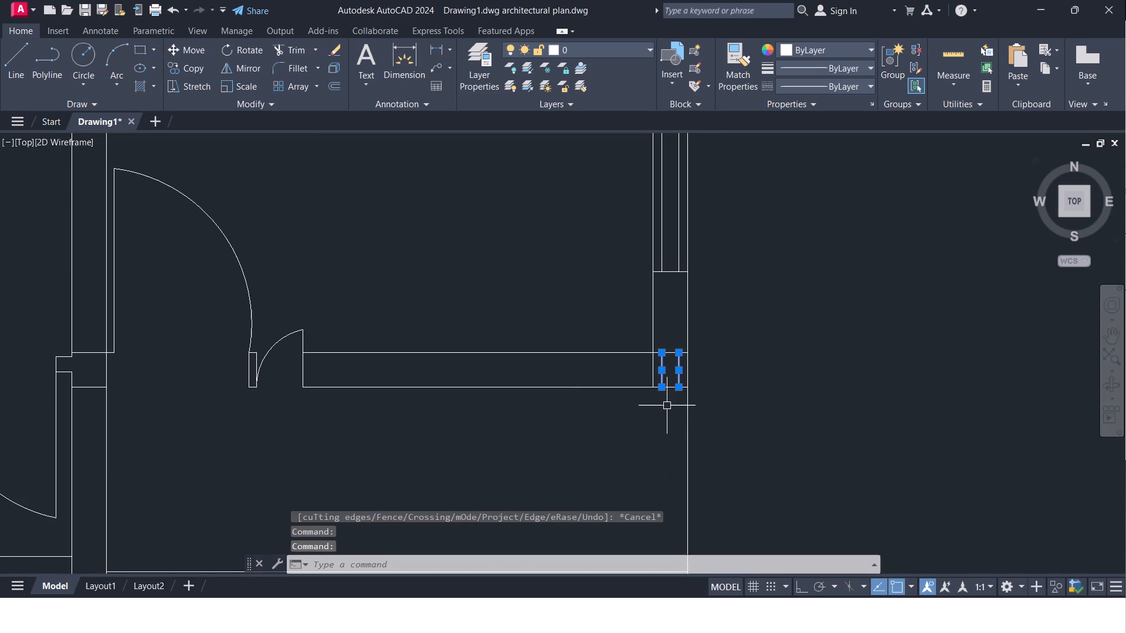
{"action": "key", "text": "Delete"}
{"action": "scroll", "coordinate": [679, 413], "scroll_direction": "down", "scroll_amount": 4}
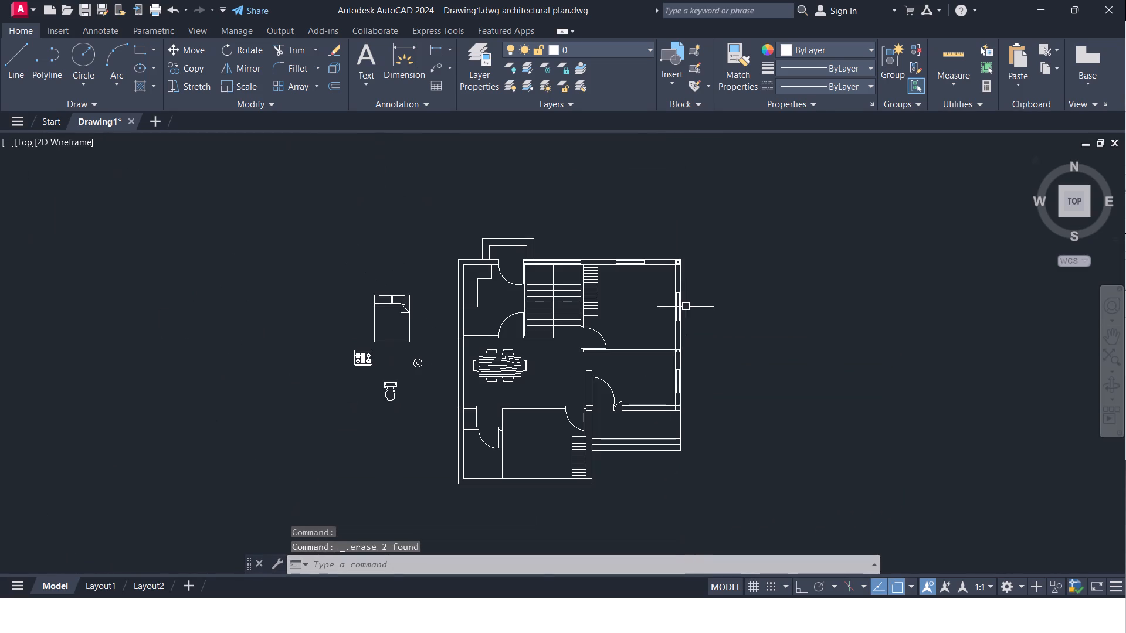
{"action": "scroll", "coordinate": [673, 348], "scroll_direction": "up", "scroll_amount": 6}
{"action": "left_click", "coordinate": [667, 372]}
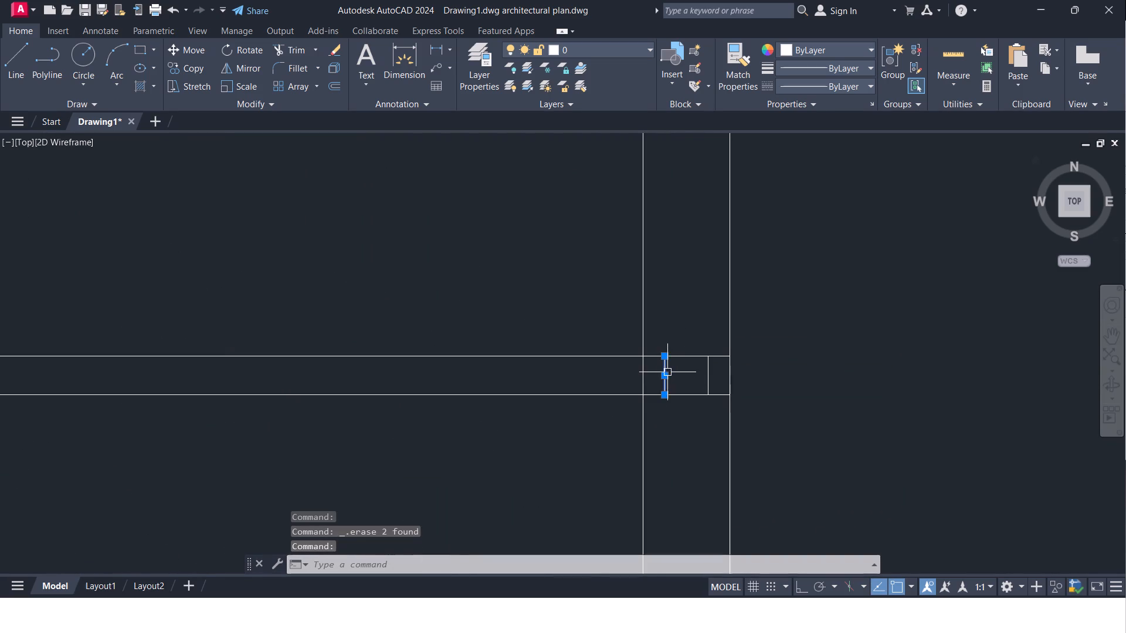
{"action": "left_click", "coordinate": [708, 377]}
{"action": "key", "text": "Delete"}
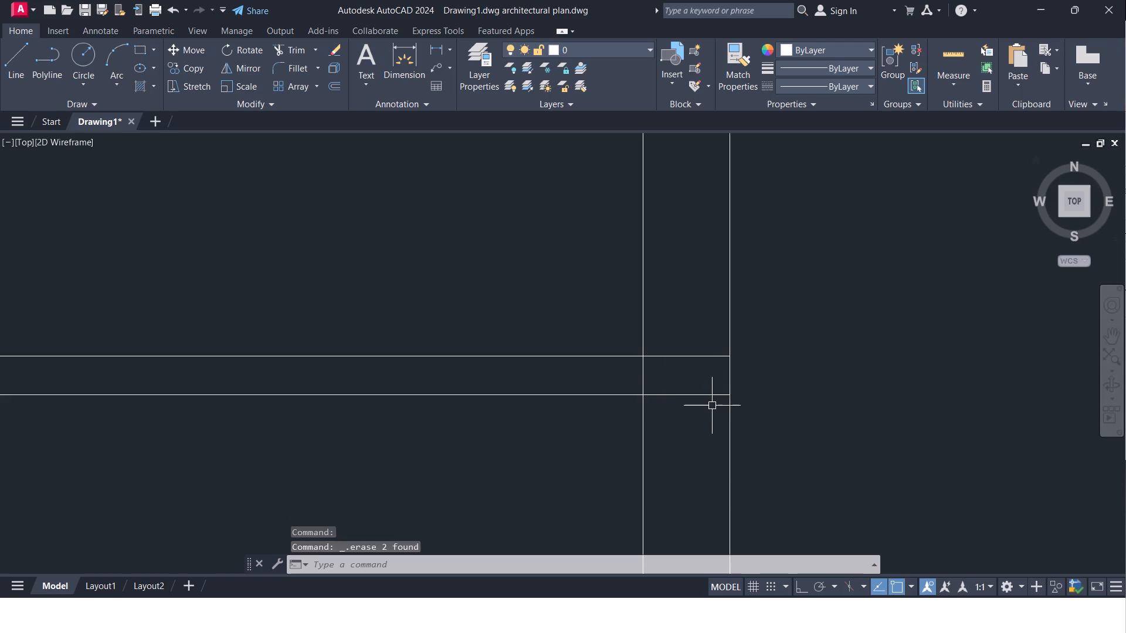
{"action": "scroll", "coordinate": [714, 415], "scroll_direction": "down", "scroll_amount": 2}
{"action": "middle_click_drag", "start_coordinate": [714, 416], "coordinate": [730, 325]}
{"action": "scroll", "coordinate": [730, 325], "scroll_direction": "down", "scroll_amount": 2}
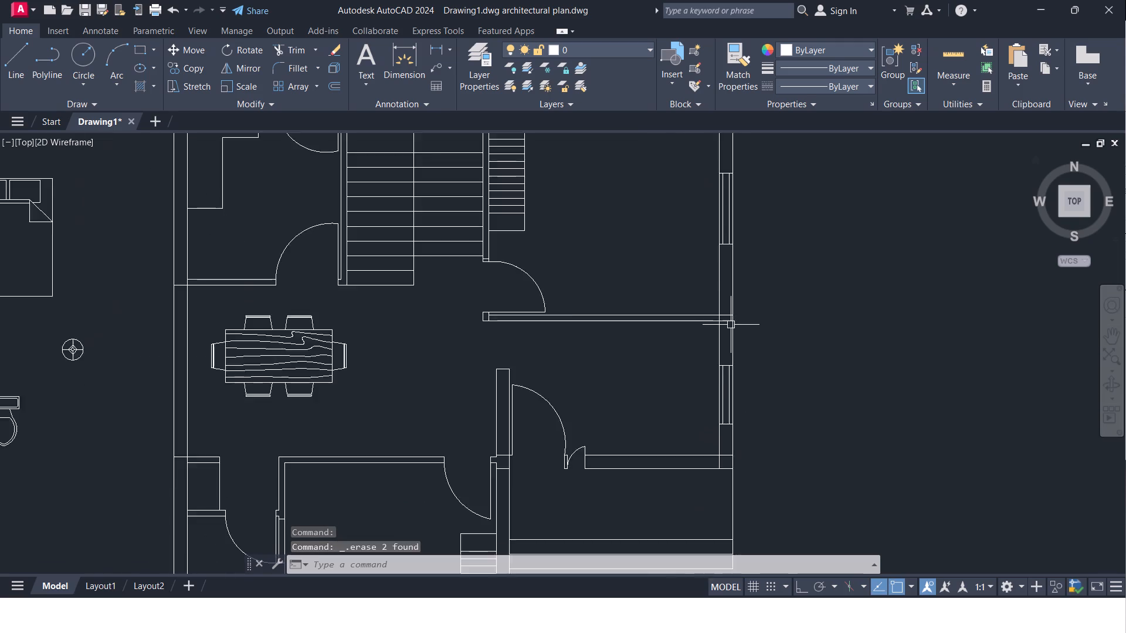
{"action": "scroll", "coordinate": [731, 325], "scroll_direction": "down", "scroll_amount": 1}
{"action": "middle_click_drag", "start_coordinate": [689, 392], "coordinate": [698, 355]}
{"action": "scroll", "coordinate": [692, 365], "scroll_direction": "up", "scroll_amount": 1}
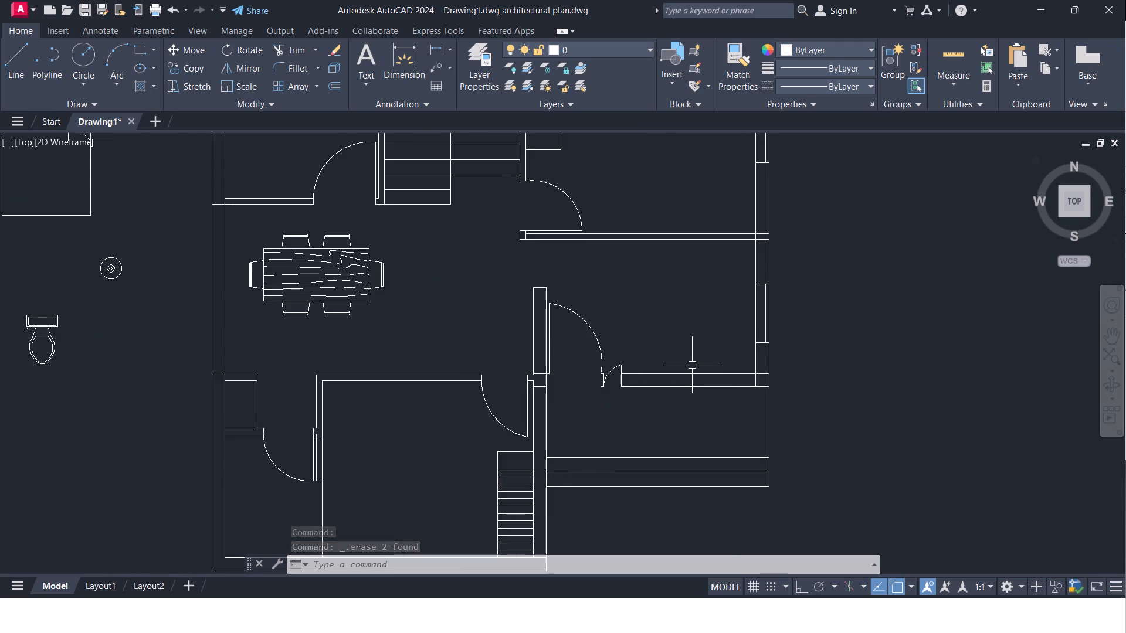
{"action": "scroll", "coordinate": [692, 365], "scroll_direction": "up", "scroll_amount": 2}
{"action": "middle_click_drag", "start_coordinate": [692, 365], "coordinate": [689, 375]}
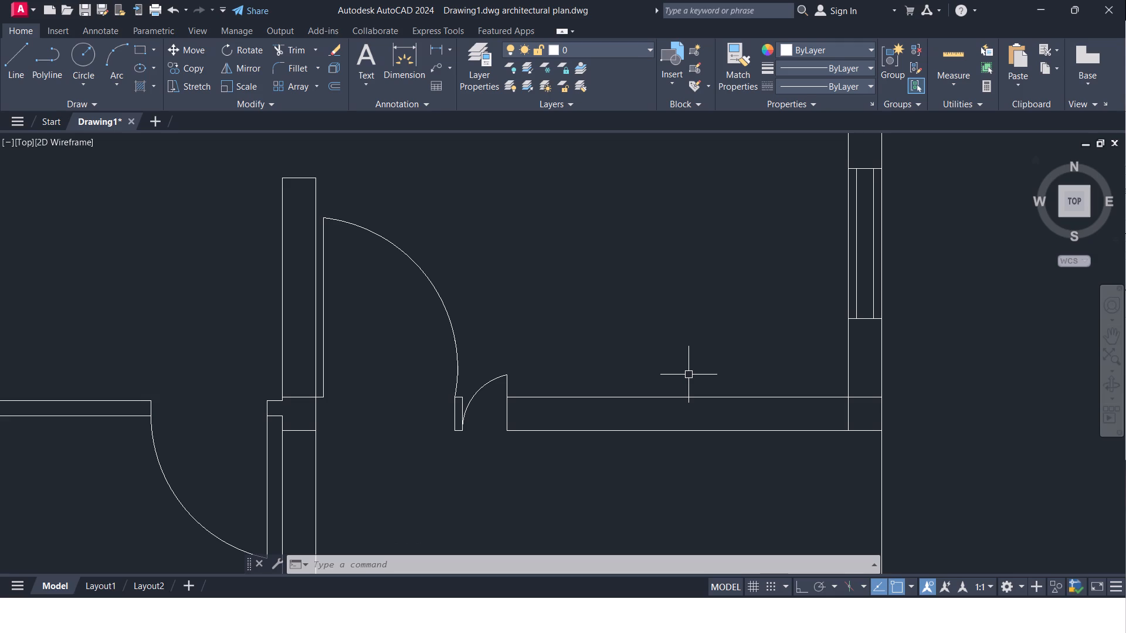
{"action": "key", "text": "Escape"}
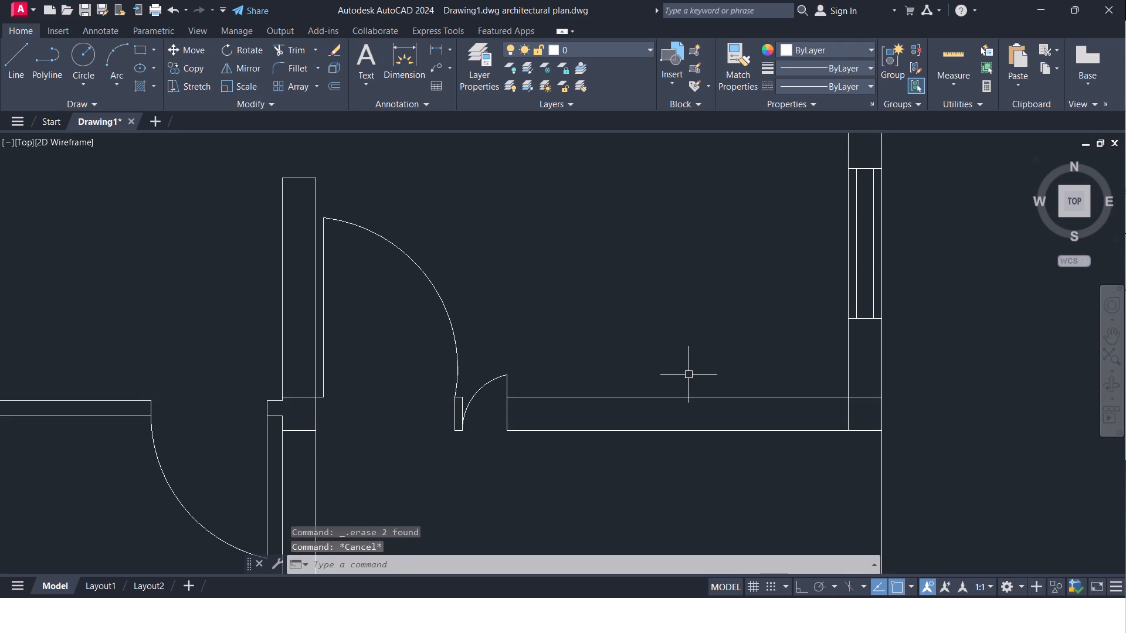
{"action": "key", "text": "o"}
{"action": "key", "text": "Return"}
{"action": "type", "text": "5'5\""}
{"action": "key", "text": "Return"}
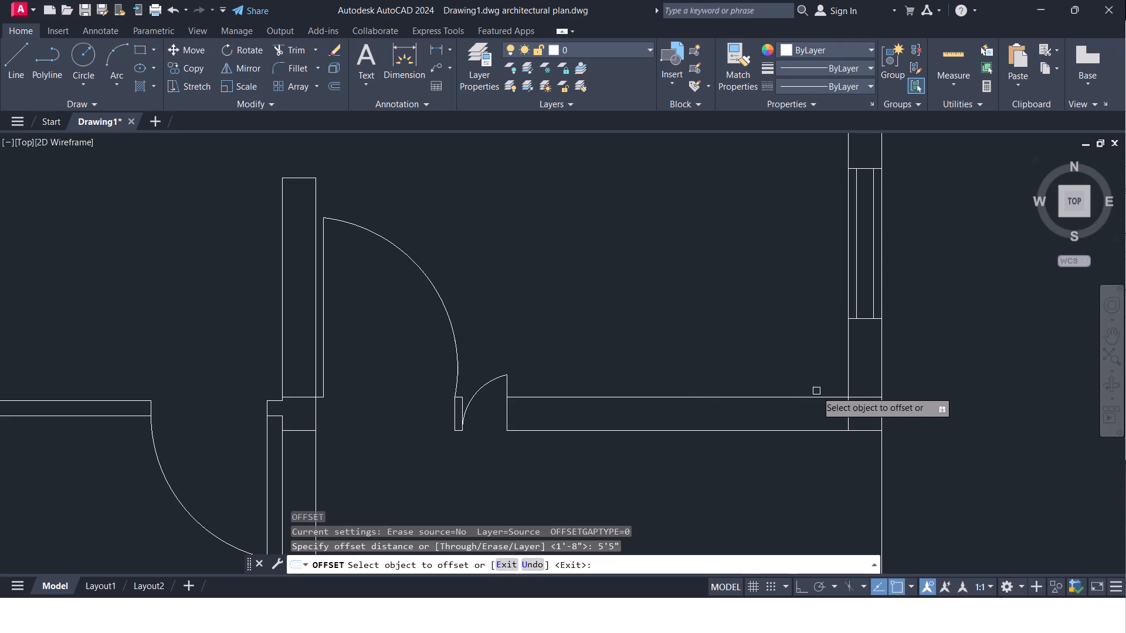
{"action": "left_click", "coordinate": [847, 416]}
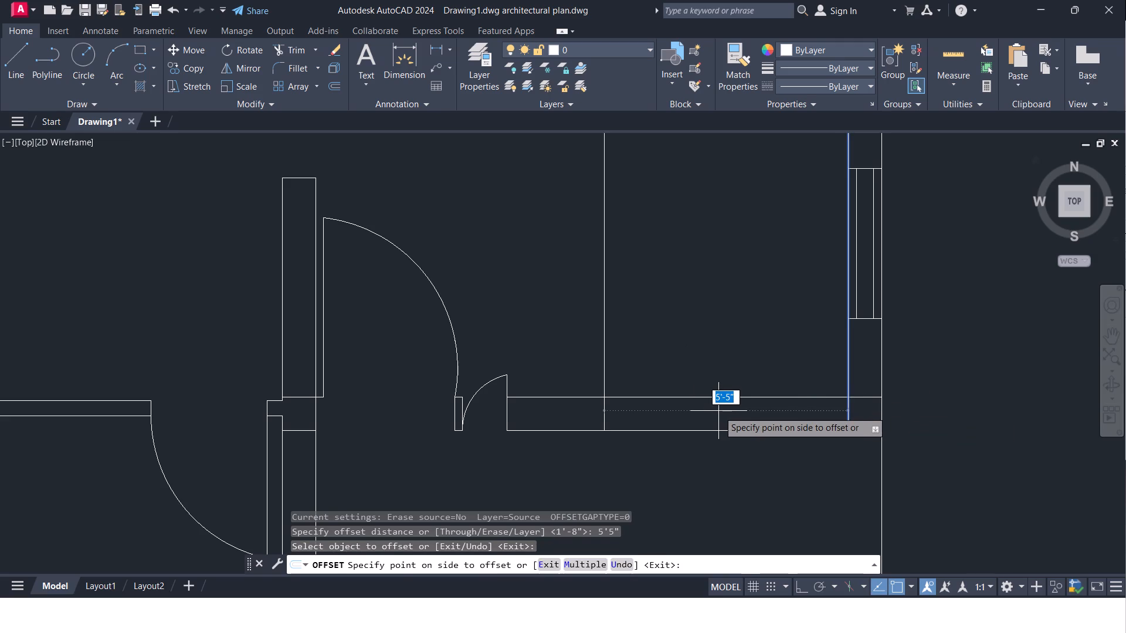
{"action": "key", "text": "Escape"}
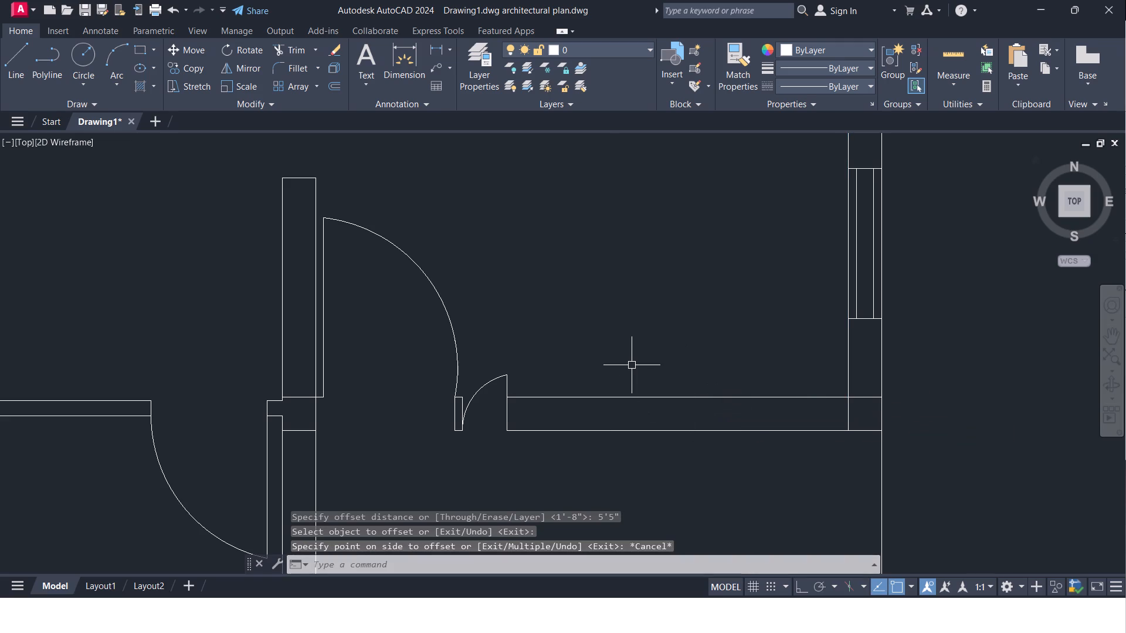
Offset the south wall's end line beside the small door 4" to the east, and erase the extra copy to its west.
{"action": "key", "text": "o"}
{"action": "key", "text": "Return"}
{"action": "type", "text": "4\""}
{"action": "key", "text": "Return"}
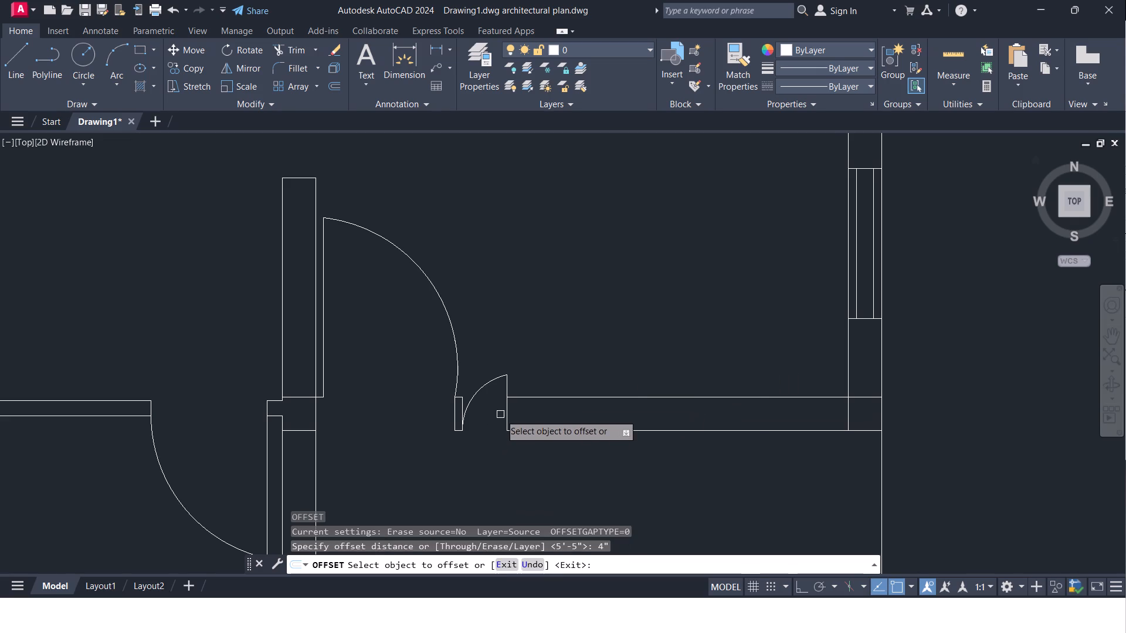
{"action": "left_click", "coordinate": [508, 418]}
{"action": "left_click", "coordinate": [550, 426]}
{"action": "left_click", "coordinate": [508, 420]}
{"action": "left_click", "coordinate": [567, 417]}
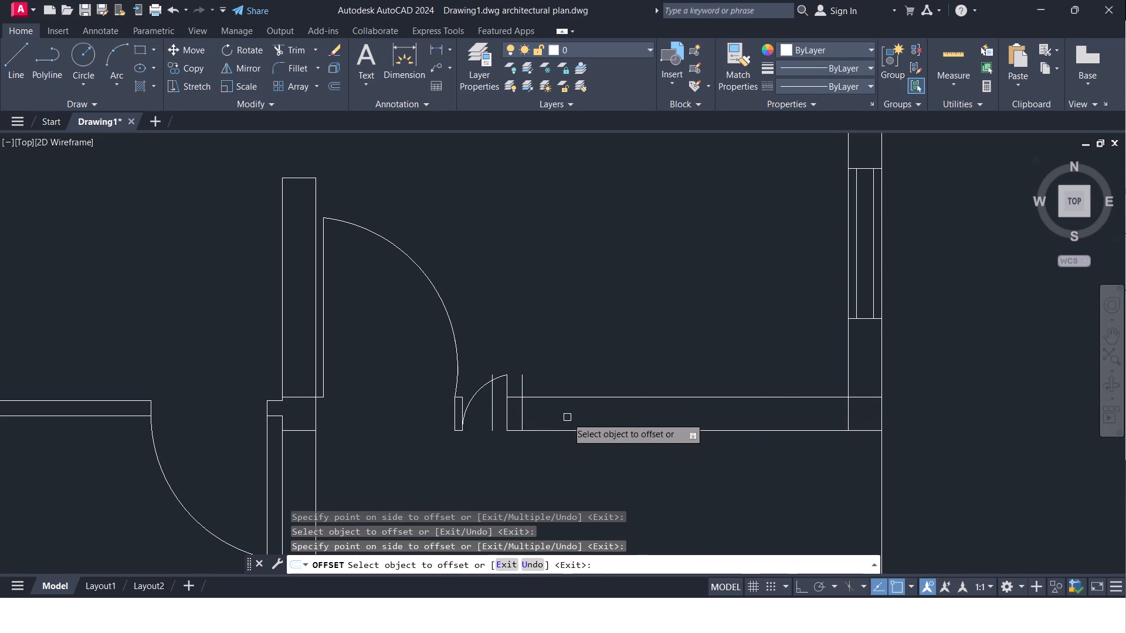
{"action": "key", "text": "Escape"}
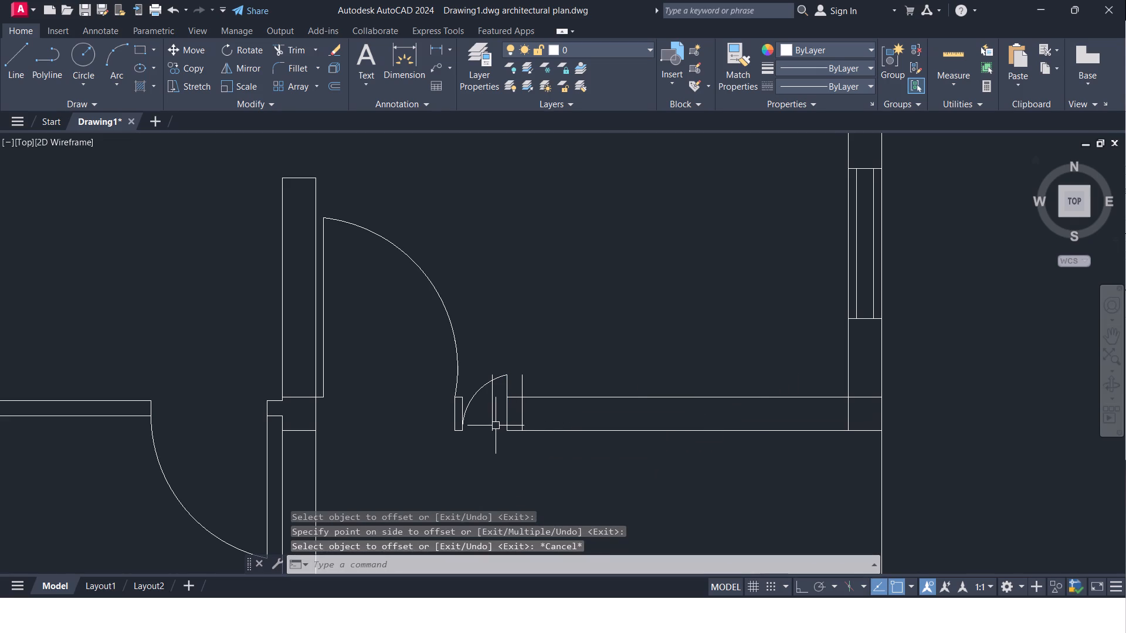
{"action": "left_click", "coordinate": [495, 425]}
{"action": "key", "text": "Delete"}
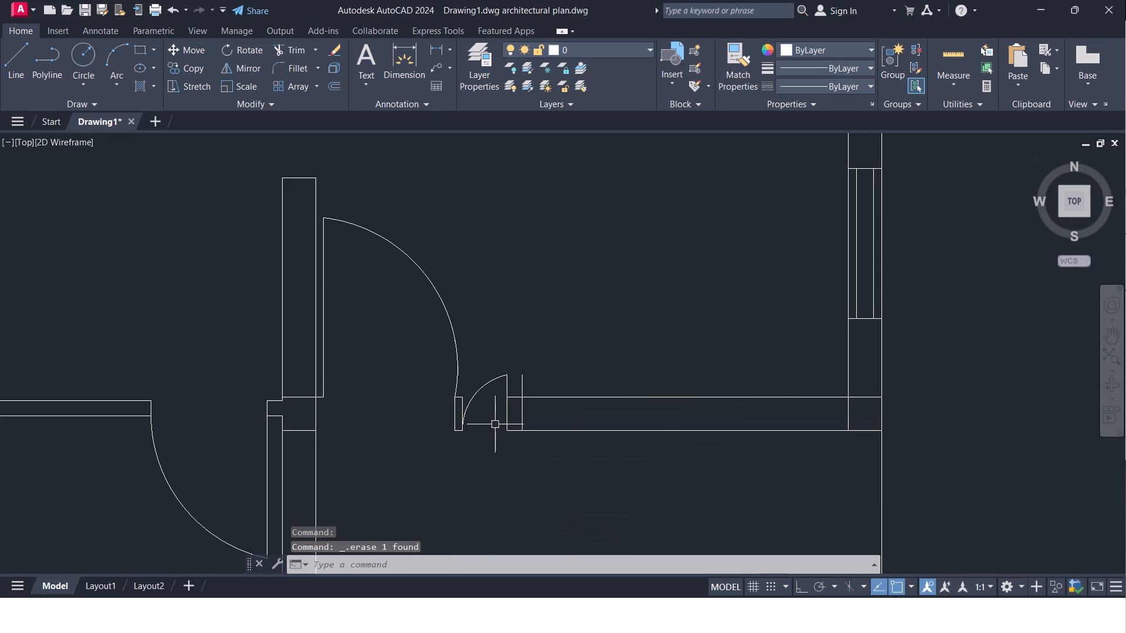
Offset the new vertical line in the south wall another 4" east and erase the line it was offset from.
{"action": "key", "text": "o"}
{"action": "key", "text": "Return"}
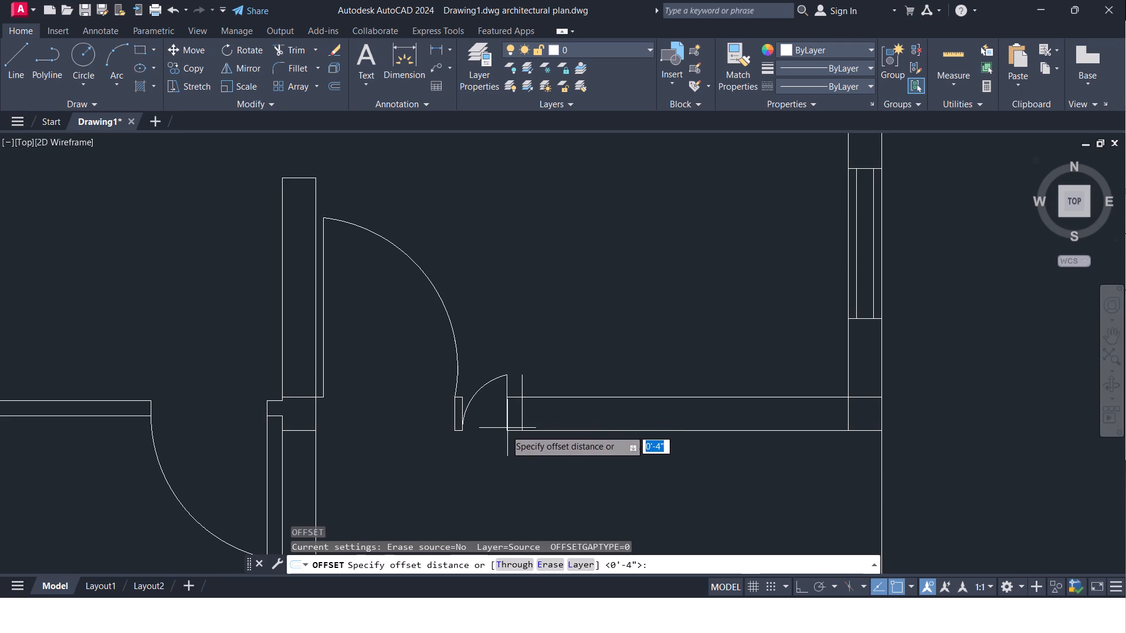
{"action": "key", "text": "Return"}
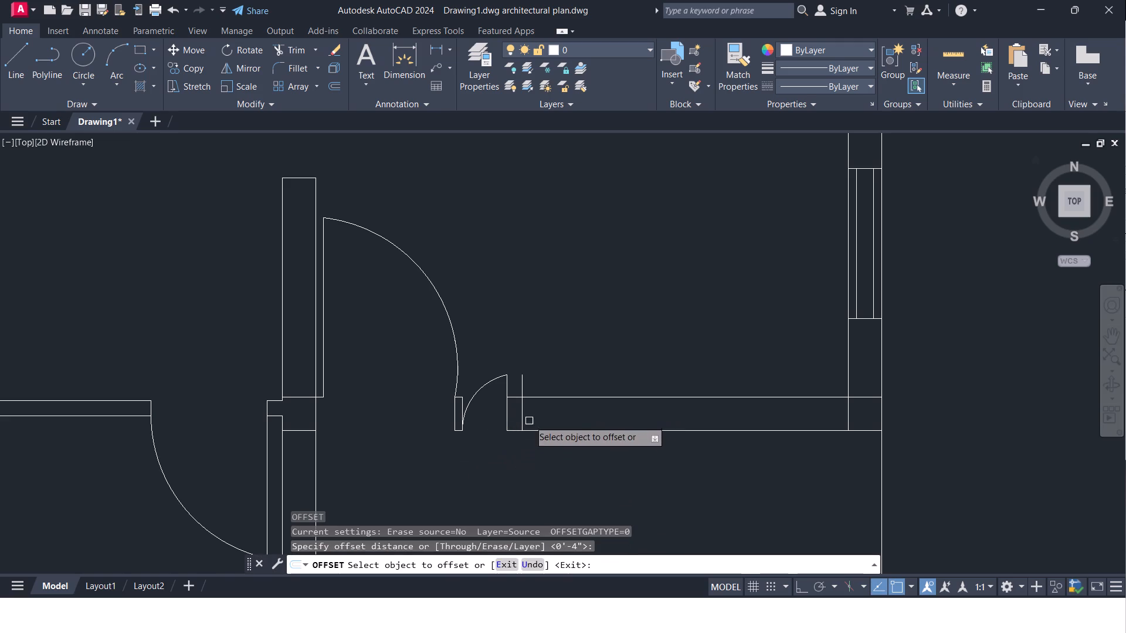
{"action": "left_click", "coordinate": [523, 418]}
{"action": "left_click", "coordinate": [603, 411]}
{"action": "key", "text": "Escape"}
{"action": "left_click", "coordinate": [521, 411]}
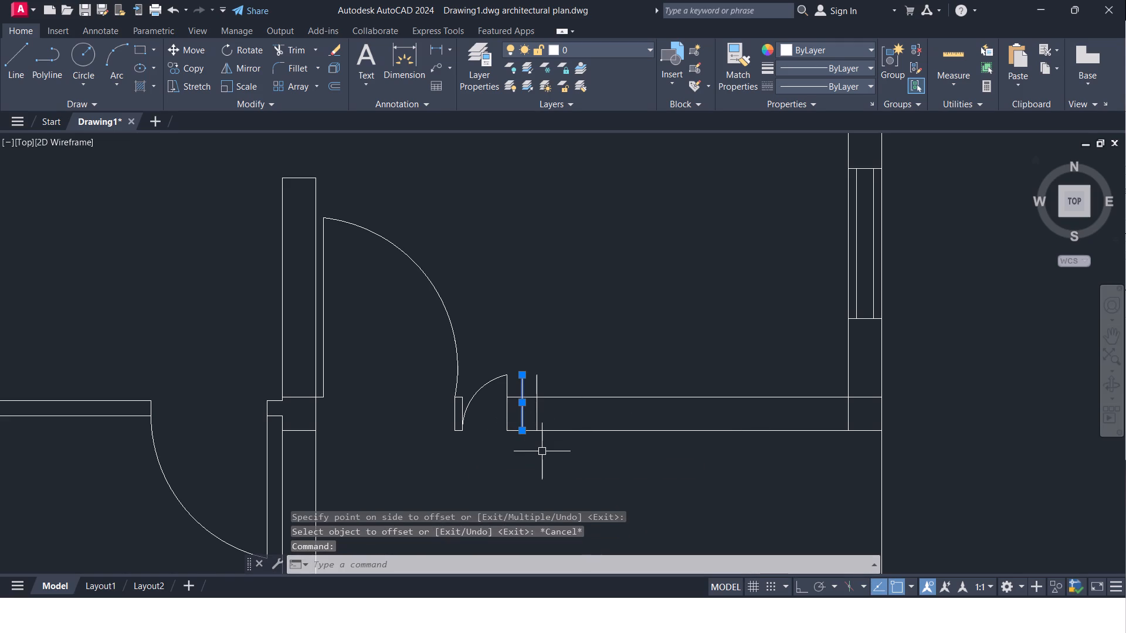
{"action": "key", "text": "Delete"}
Trim the part of the remaining vertical line that projects north of the south wall.
{"action": "type", "text": "tr"}
{"action": "key", "text": "Return"}
{"action": "key", "text": "Return"}
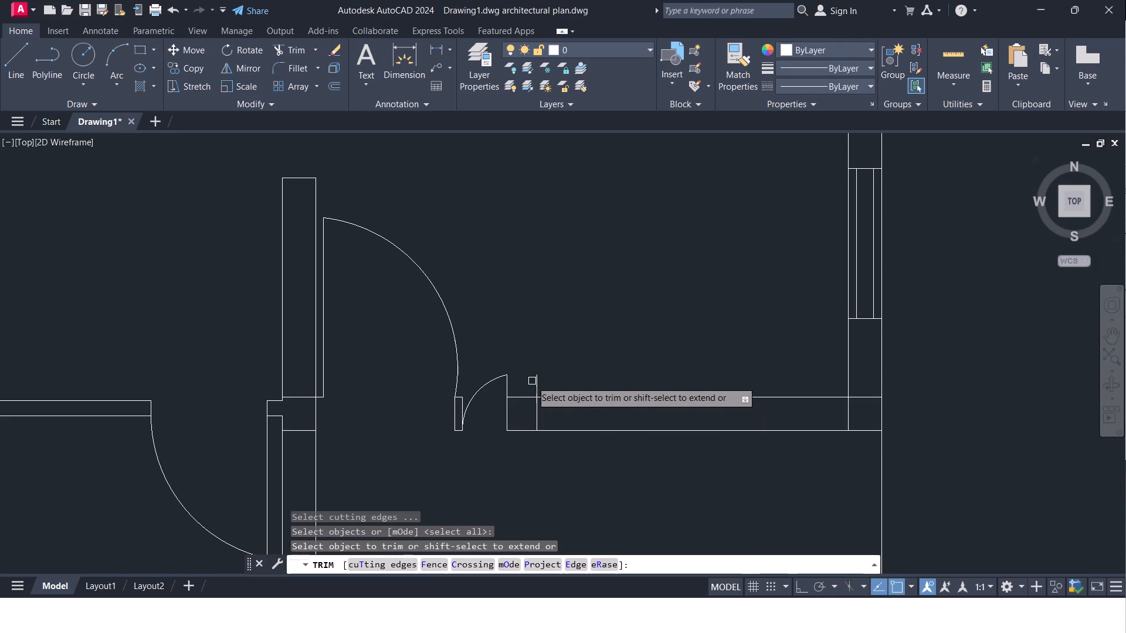
{"action": "left_click", "coordinate": [540, 386]}
{"action": "key", "text": "Escape"}
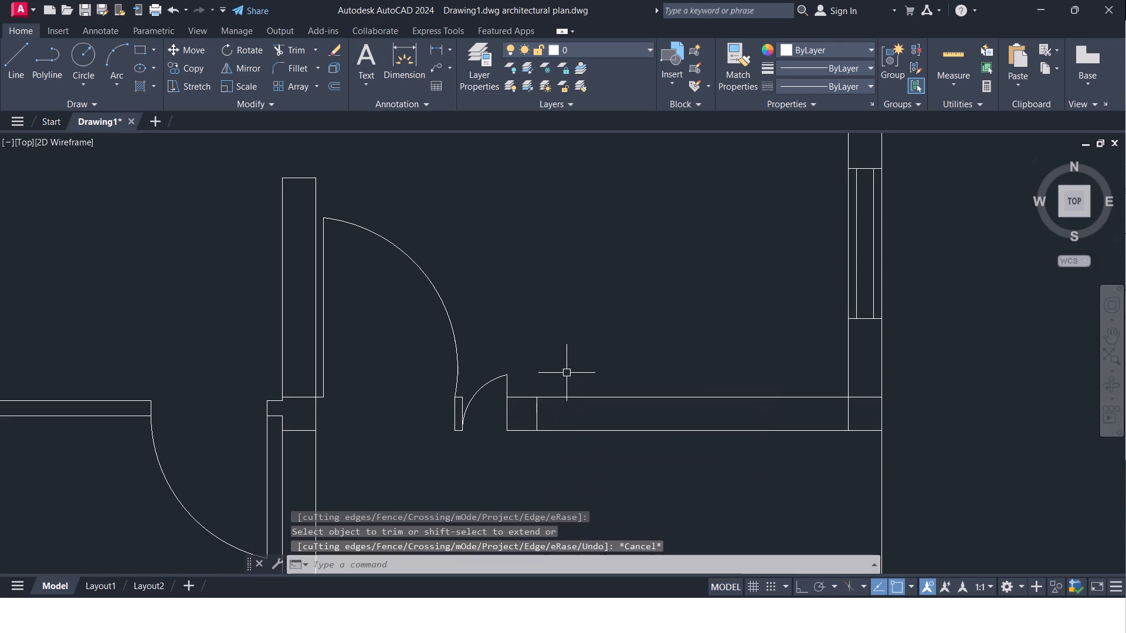
Offset the vertical line in the south wall 3'6" to the east to mark a window opening.
{"action": "key", "text": "o"}
{"action": "key", "text": "Return"}
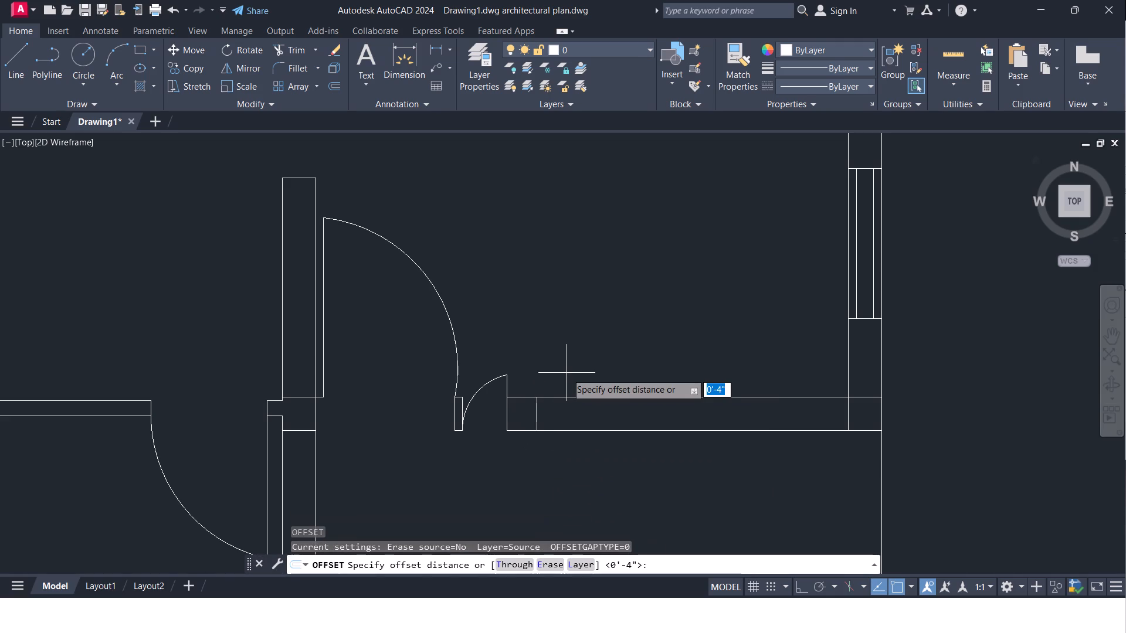
{"action": "type", "text": "3'6\""}
{"action": "key", "text": "Return"}
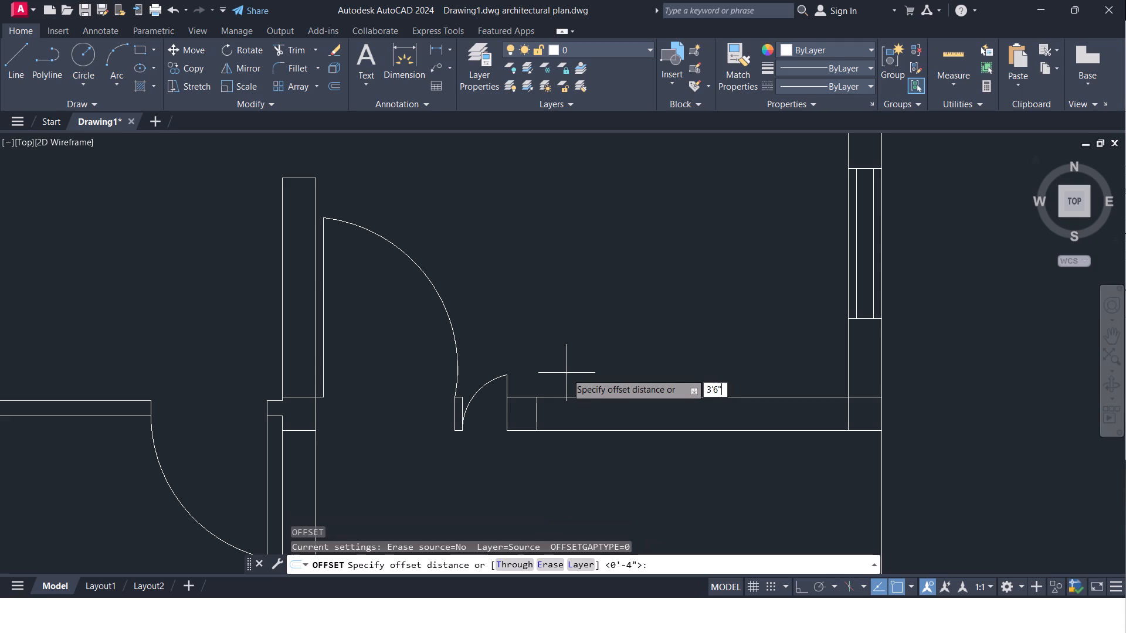
{"action": "left_click", "coordinate": [534, 416]}
{"action": "left_click", "coordinate": [660, 406]}
{"action": "middle_click_drag", "start_coordinate": [661, 410], "coordinate": [658, 400]}
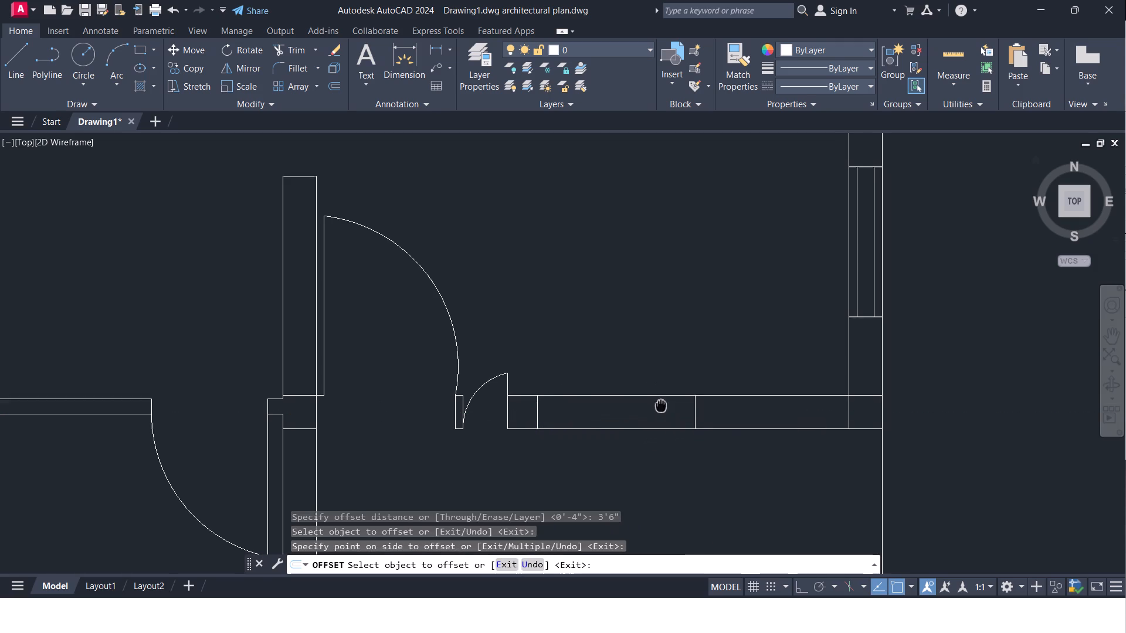
{"action": "middle_click_drag", "start_coordinate": [658, 400], "coordinate": [613, 314]}
{"action": "middle_click_drag", "start_coordinate": [673, 360], "coordinate": [671, 396]}
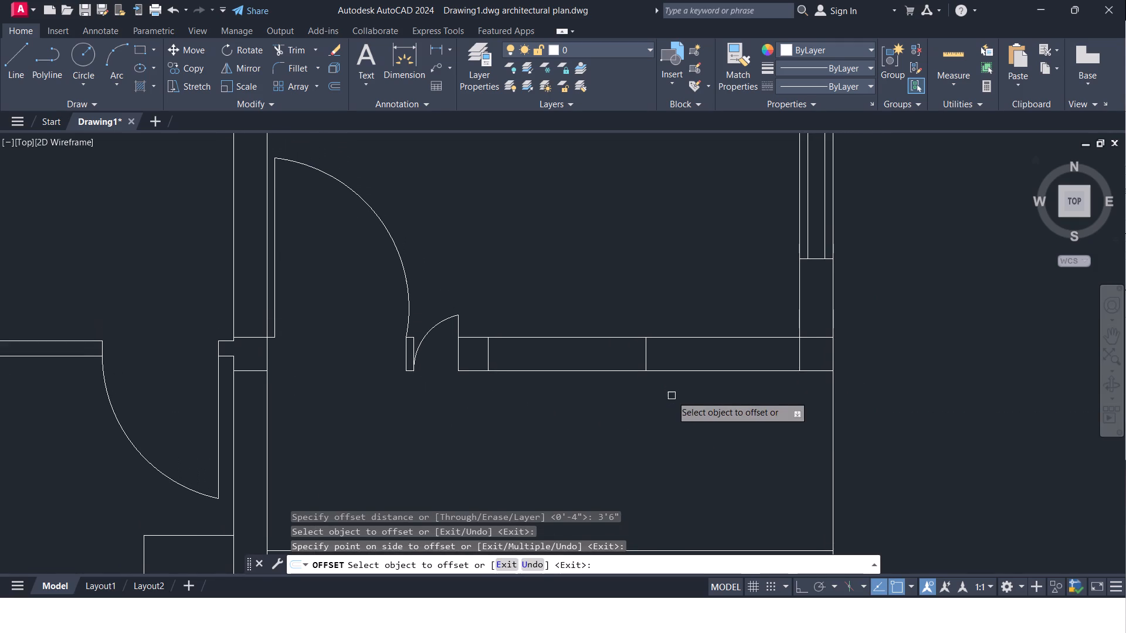
{"action": "key", "text": "Escape"}
Move both window opening lines slightly east along the south wall, keeping them within the wall's thickness.
{"action": "left_click_drag", "start_coordinate": [478, 317], "coordinate": [481, 326]}
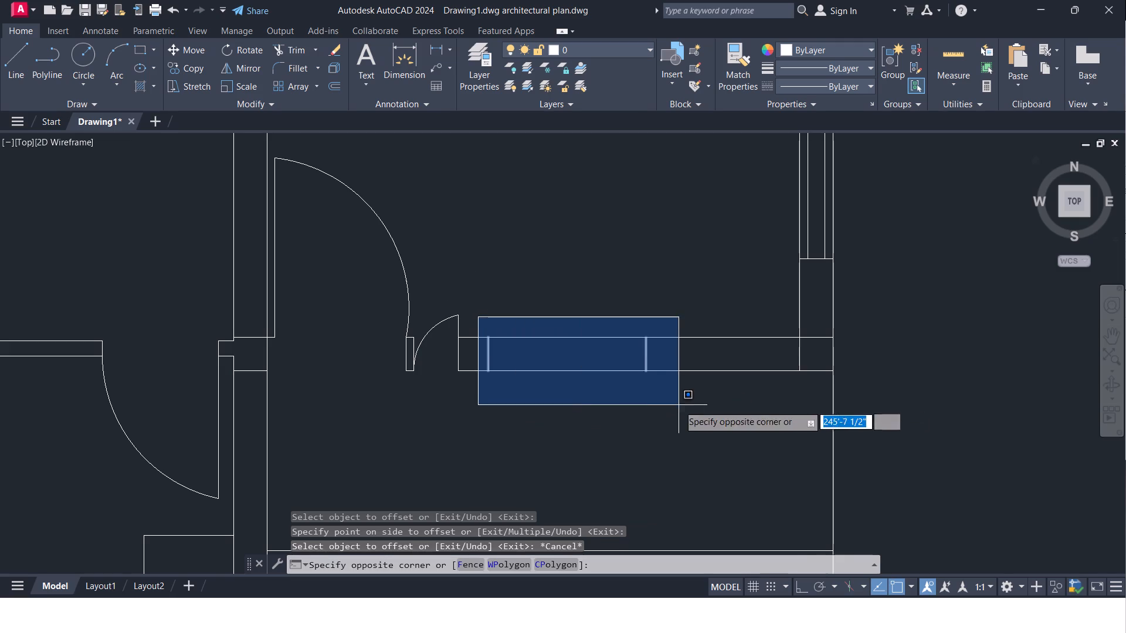
{"action": "left_click", "coordinate": [679, 405]}
{"action": "left_click", "coordinate": [186, 47]}
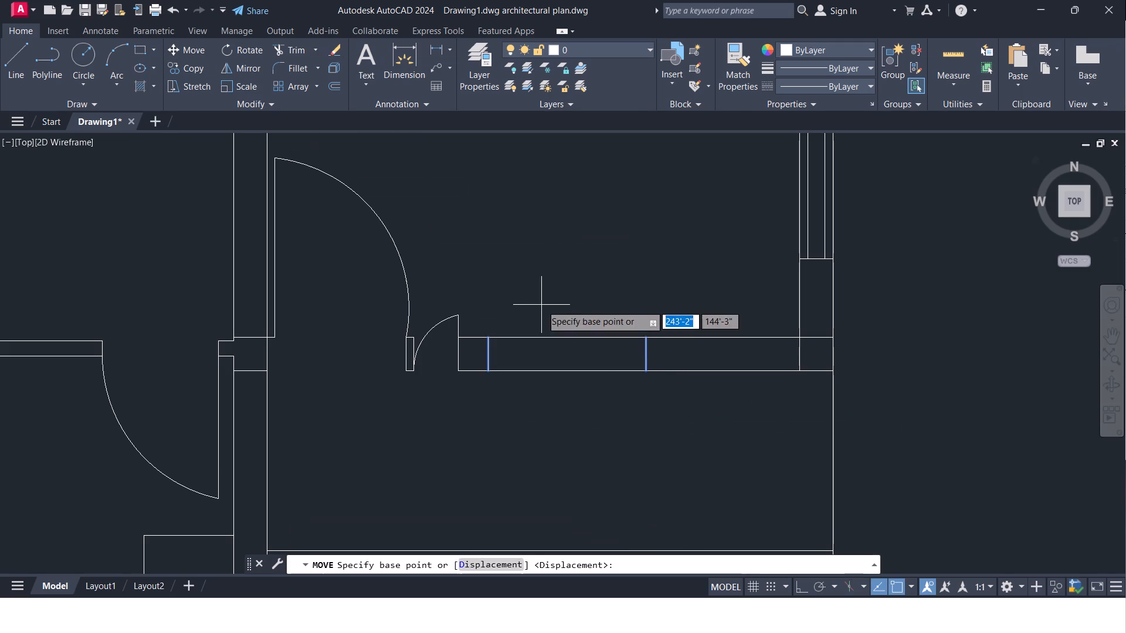
{"action": "left_click", "coordinate": [557, 348]}
{"action": "left_click", "coordinate": [585, 348]}
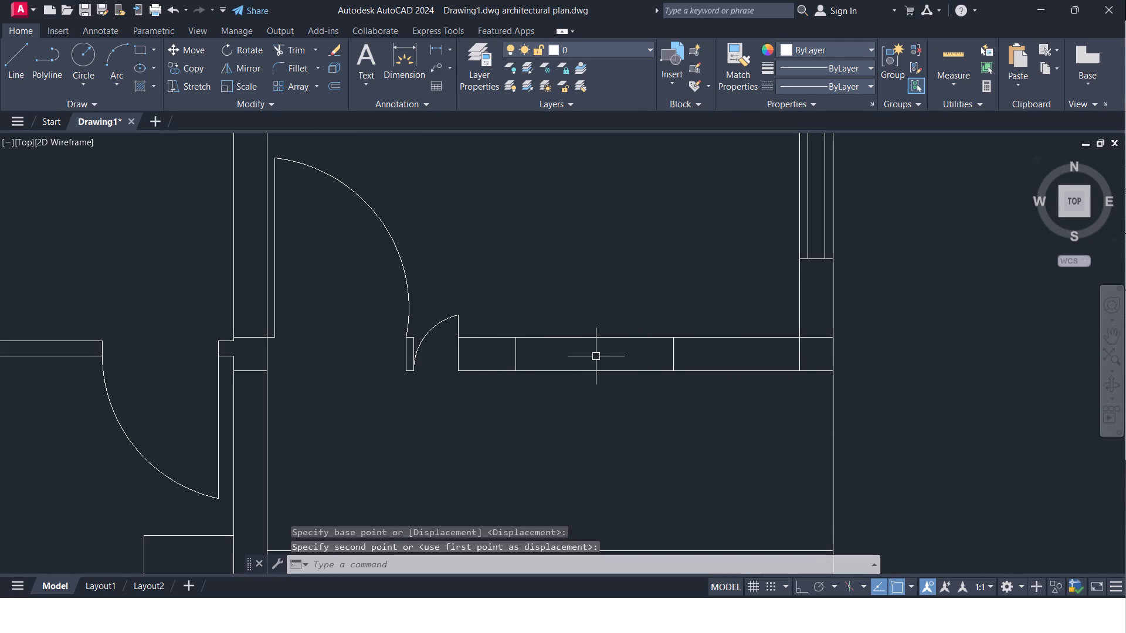
{"action": "key", "text": "Escape"}
Offset the south wall's north and south face lines 2.25" into the wall.
{"action": "key", "text": "o"}
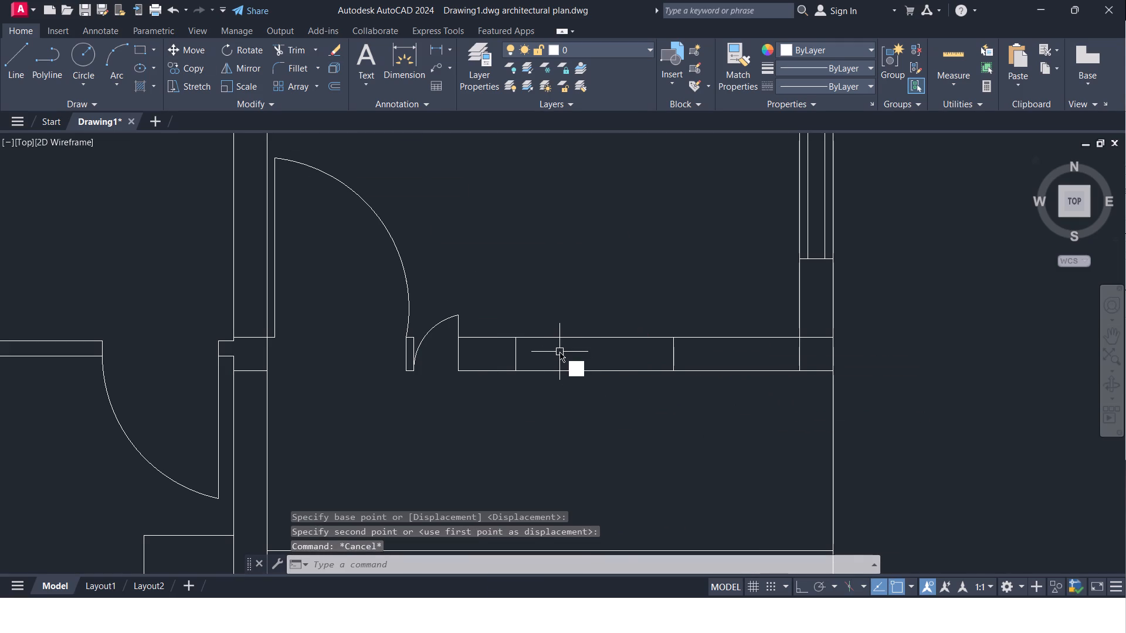
{"action": "key", "text": "Return"}
{"action": "type", "text": "2.25\""}
{"action": "key", "text": "Return"}
{"action": "left_click", "coordinate": [568, 338]}
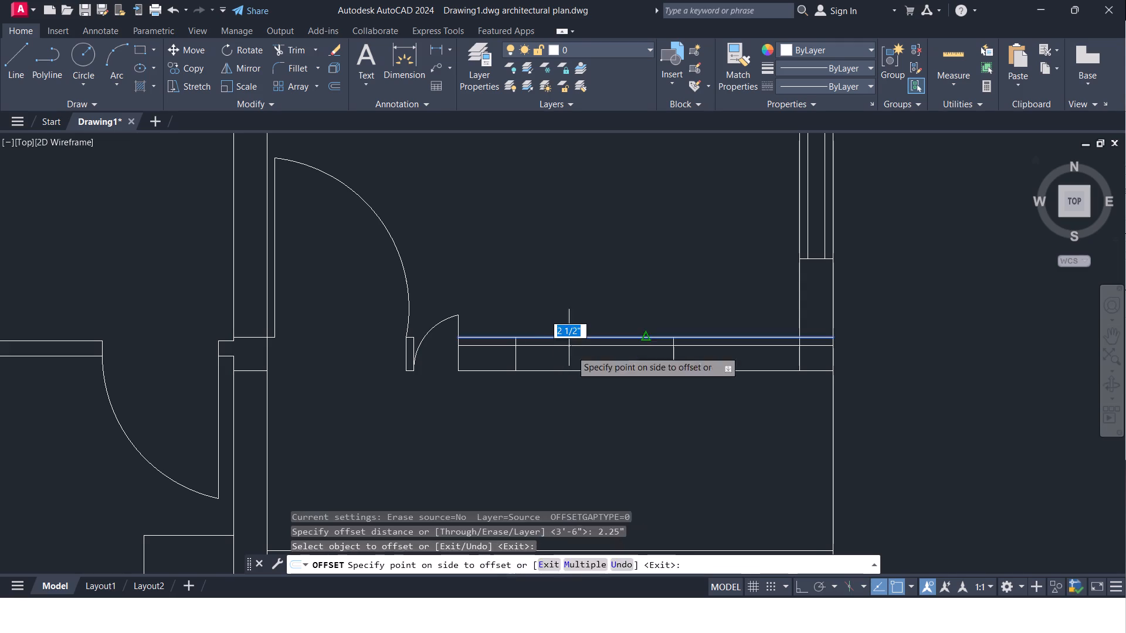
{"action": "left_click", "coordinate": [576, 379]}
{"action": "left_click", "coordinate": [583, 371]}
{"action": "left_click", "coordinate": [587, 352]}
{"action": "key", "text": "Escape"}
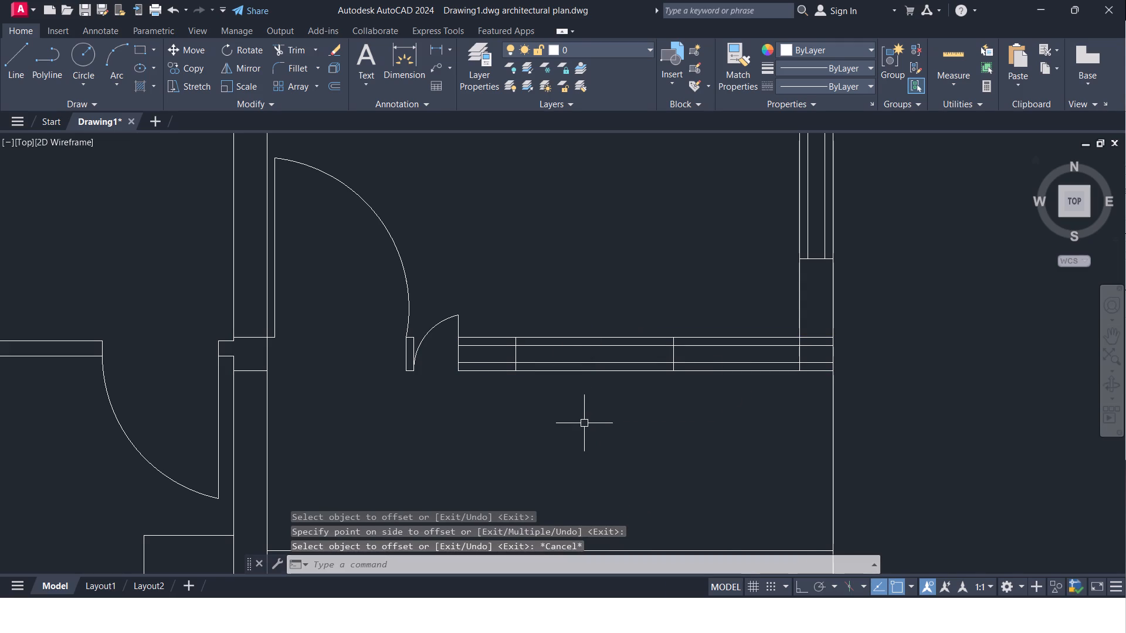
Trim the inner offset lines of the south wall east and west of the marked window opening.
{"action": "type", "text": "tr"}
{"action": "key", "text": "Return"}
{"action": "key", "text": "Return"}
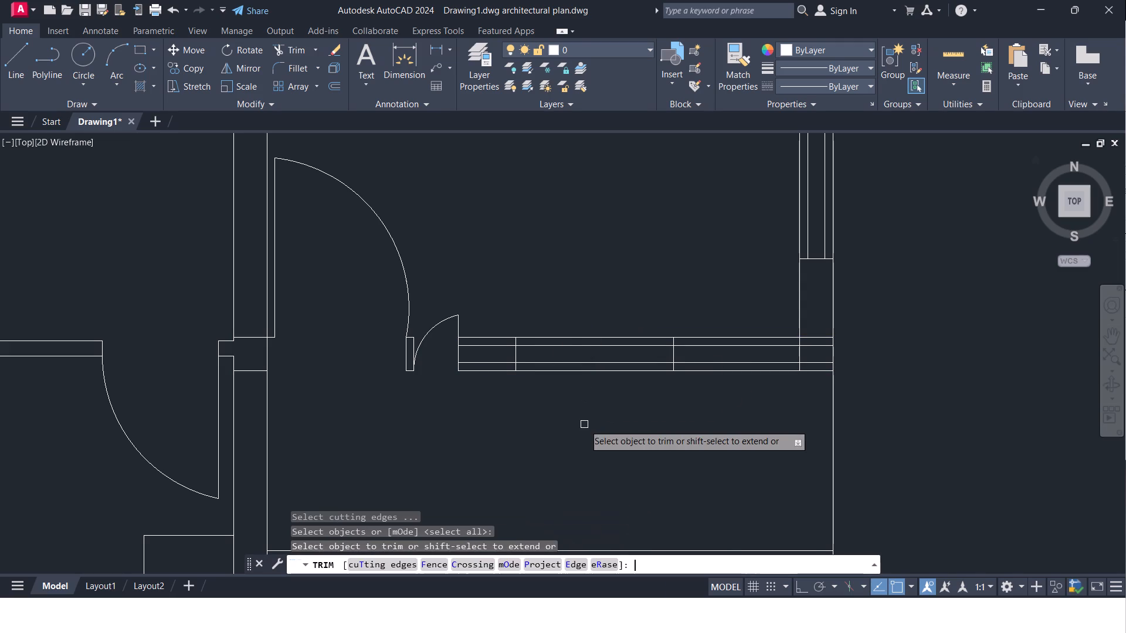
{"action": "left_click", "coordinate": [715, 346]}
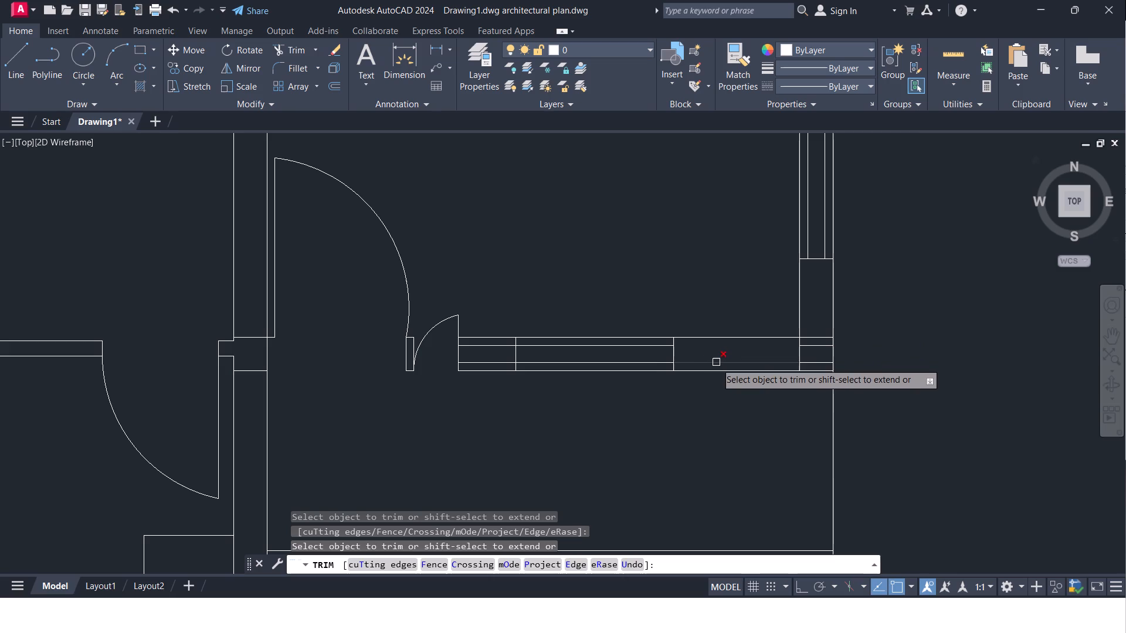
{"action": "left_click", "coordinate": [716, 363]}
{"action": "left_click", "coordinate": [823, 348]}
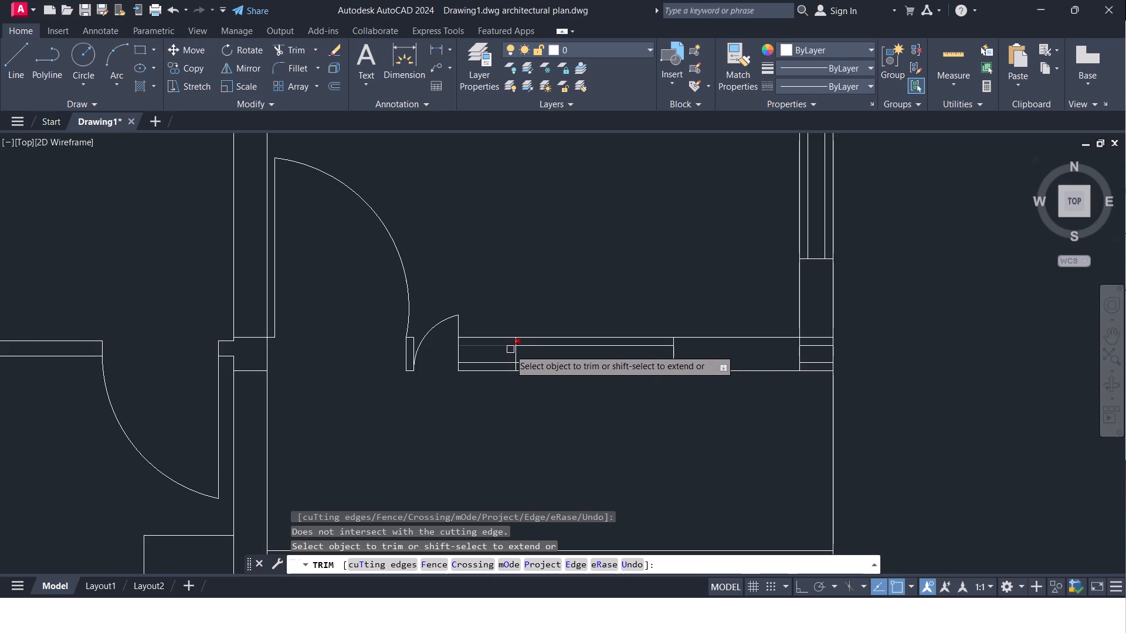
{"action": "left_click", "coordinate": [509, 349]}
{"action": "left_click", "coordinate": [506, 362]}
{"action": "key", "text": "Escape"}
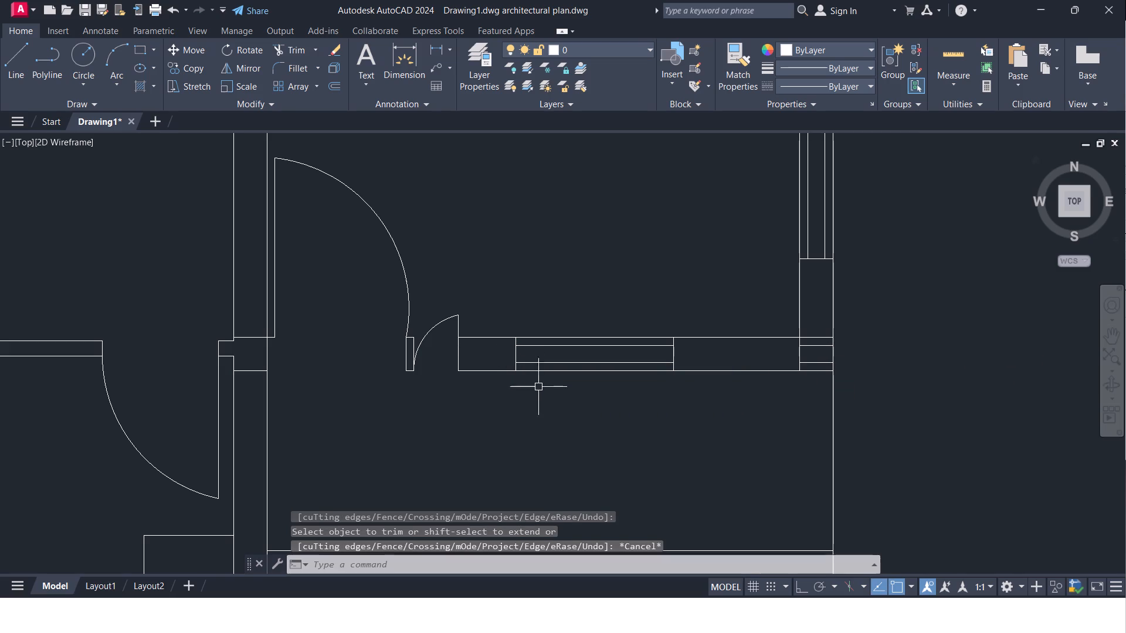
Erase the two short leftover offset lines inside the south wall at its east corner.
{"action": "left_click", "coordinate": [822, 346]}
{"action": "left_click", "coordinate": [822, 363]}
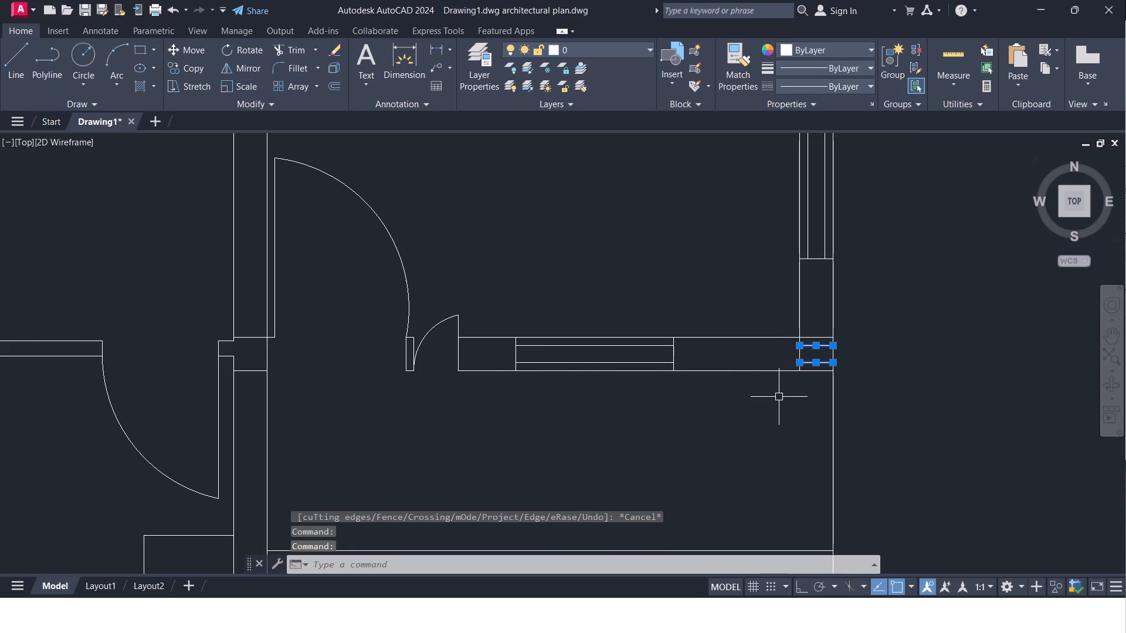
{"action": "key", "text": "Delete"}
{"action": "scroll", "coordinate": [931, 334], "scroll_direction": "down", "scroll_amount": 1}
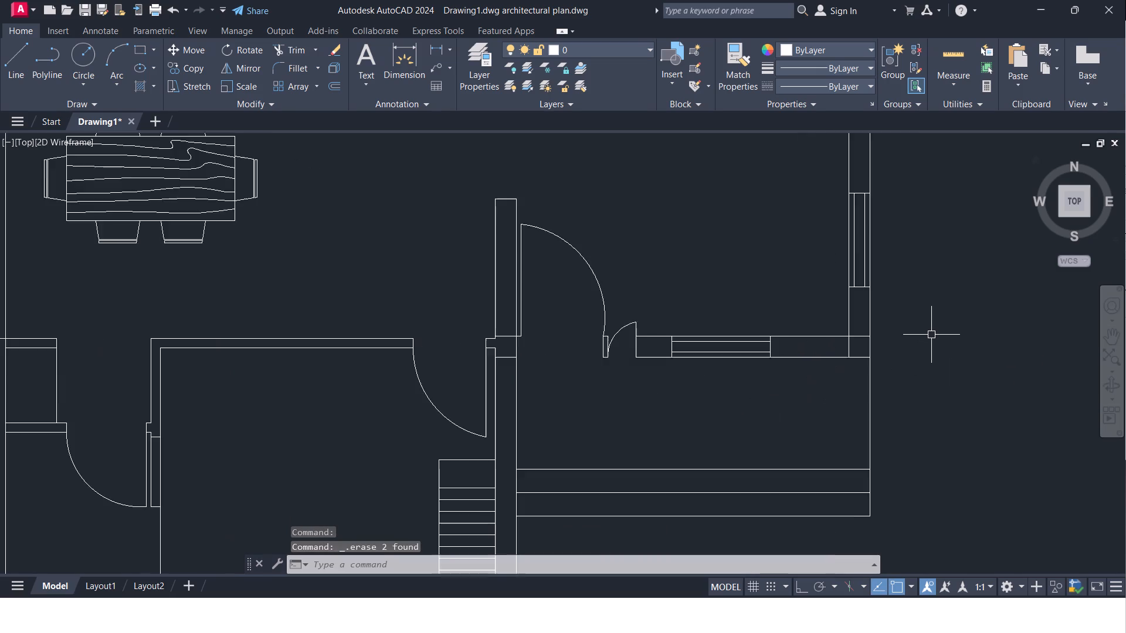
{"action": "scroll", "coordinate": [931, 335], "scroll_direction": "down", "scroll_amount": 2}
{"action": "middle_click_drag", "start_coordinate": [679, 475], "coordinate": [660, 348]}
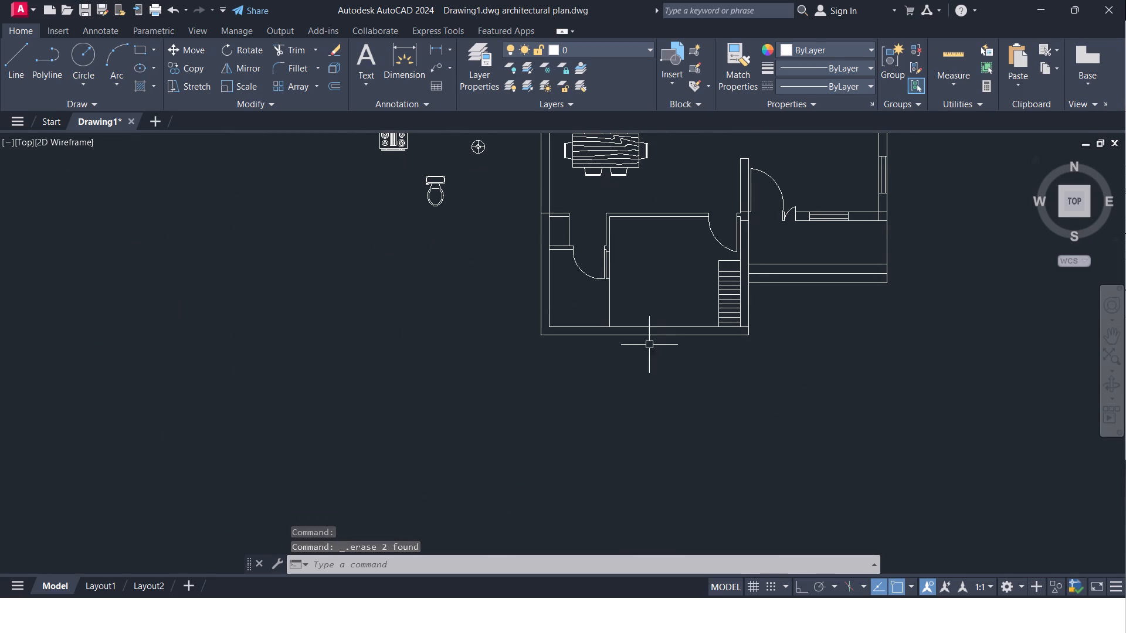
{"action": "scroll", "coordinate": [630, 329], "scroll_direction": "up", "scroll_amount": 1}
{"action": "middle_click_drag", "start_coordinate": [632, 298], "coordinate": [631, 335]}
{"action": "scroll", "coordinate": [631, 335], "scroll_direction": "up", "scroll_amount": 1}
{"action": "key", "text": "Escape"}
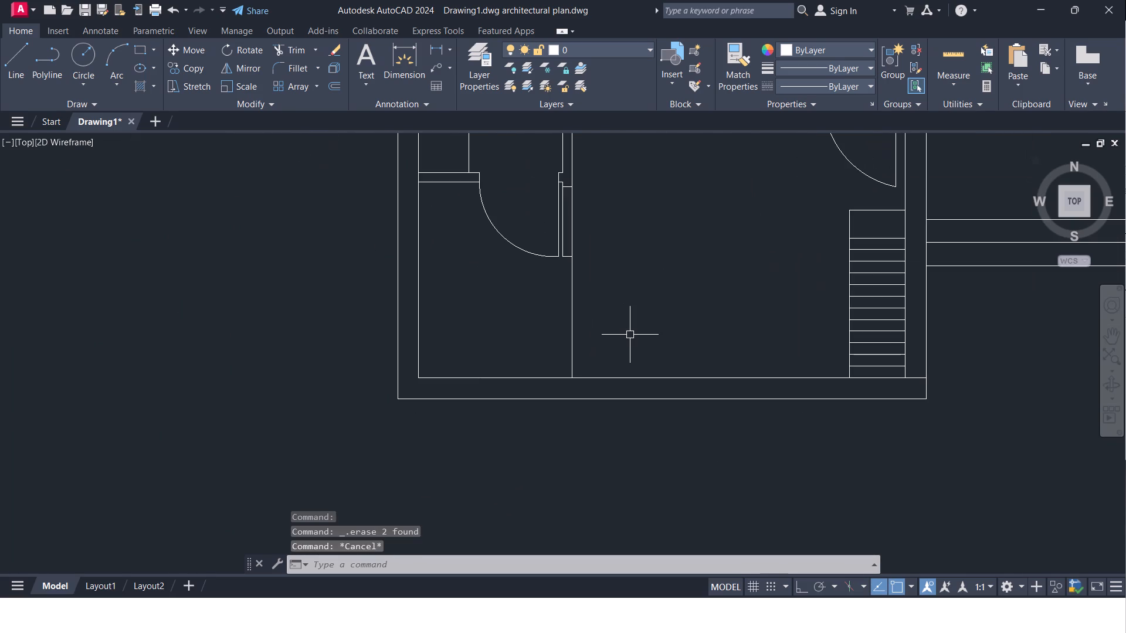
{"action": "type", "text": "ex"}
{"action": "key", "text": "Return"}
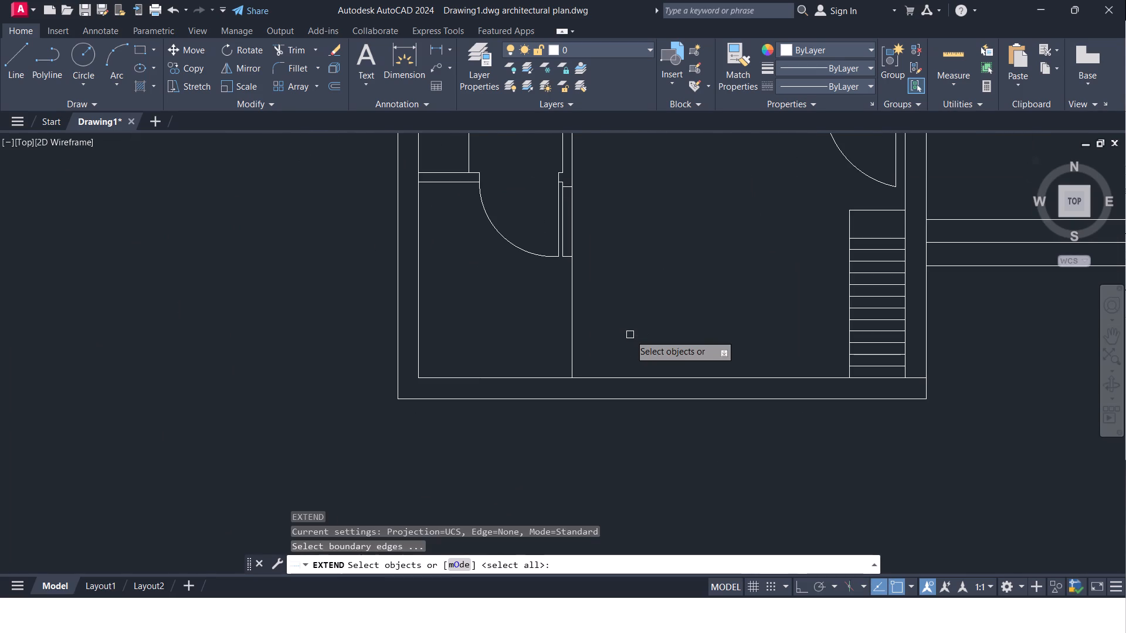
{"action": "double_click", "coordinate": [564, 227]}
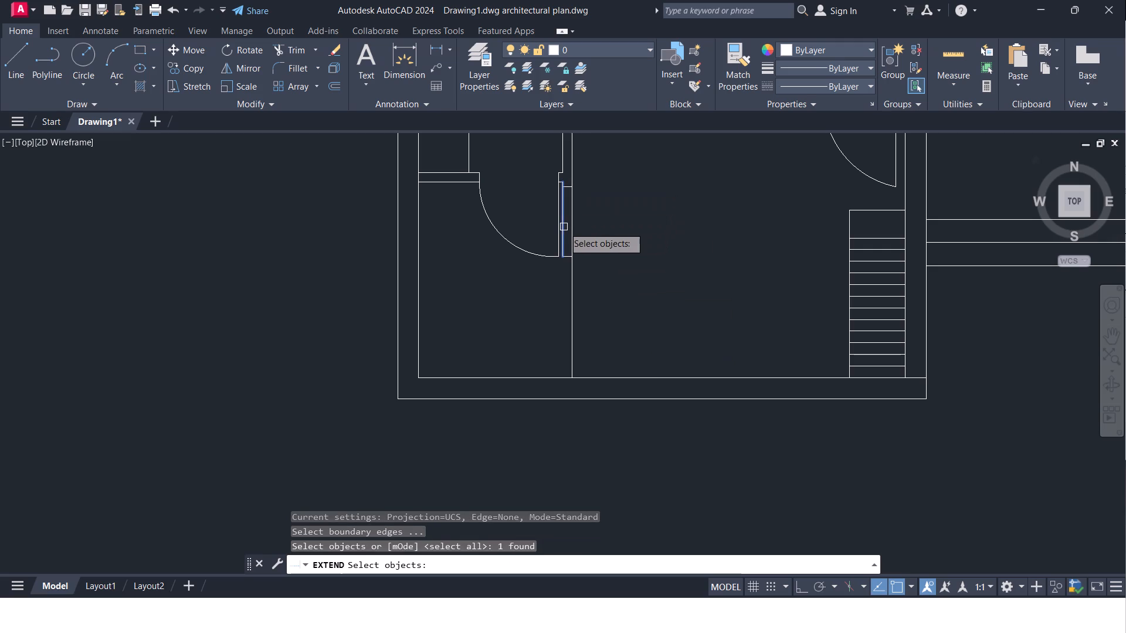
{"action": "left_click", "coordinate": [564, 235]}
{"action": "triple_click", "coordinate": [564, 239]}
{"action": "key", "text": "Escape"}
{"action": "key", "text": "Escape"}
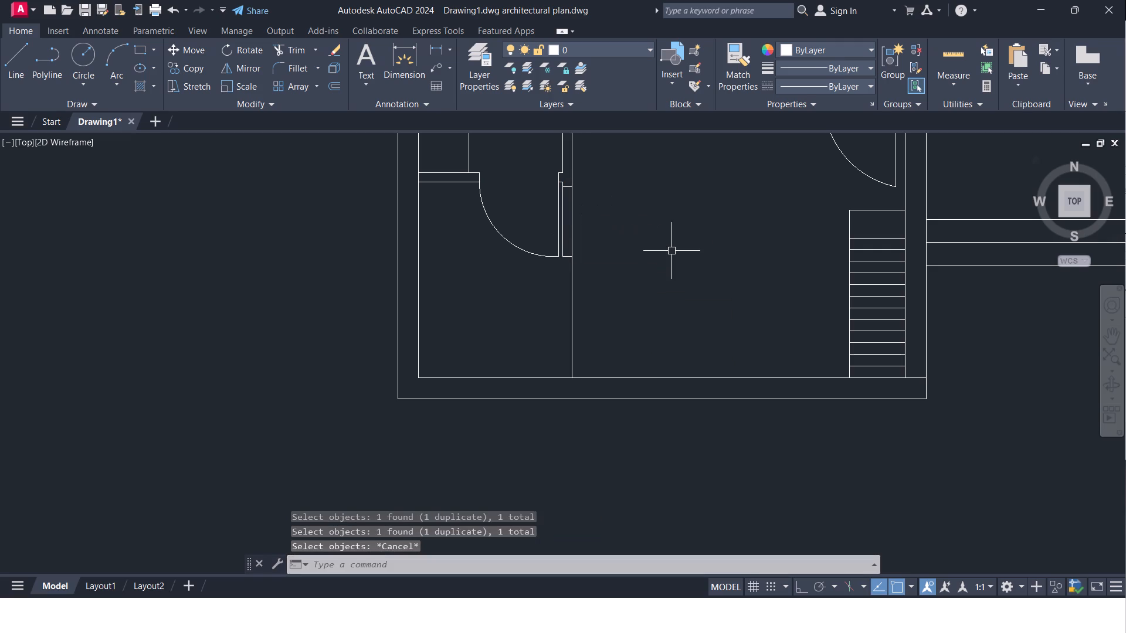
Extend both lines of the partition wall west of the stair room south to the exterior south wall's outer face.
{"action": "type", "text": "ex"}
{"action": "key", "text": "Return"}
{"action": "key", "text": "Return"}
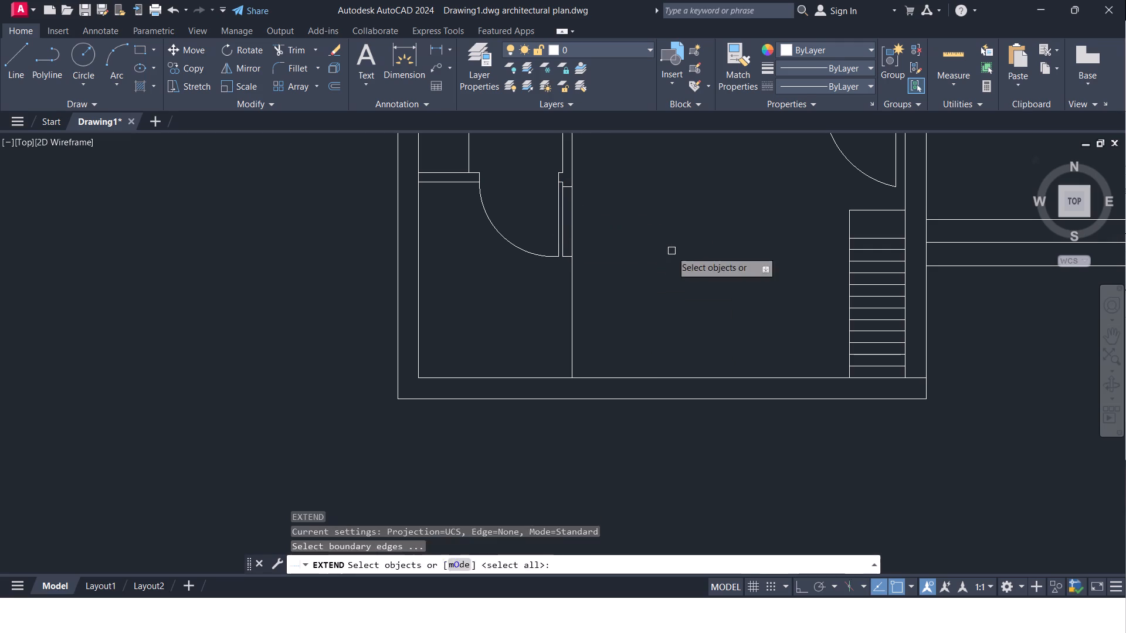
{"action": "left_click", "coordinate": [565, 247]}
{"action": "key", "text": "Escape"}
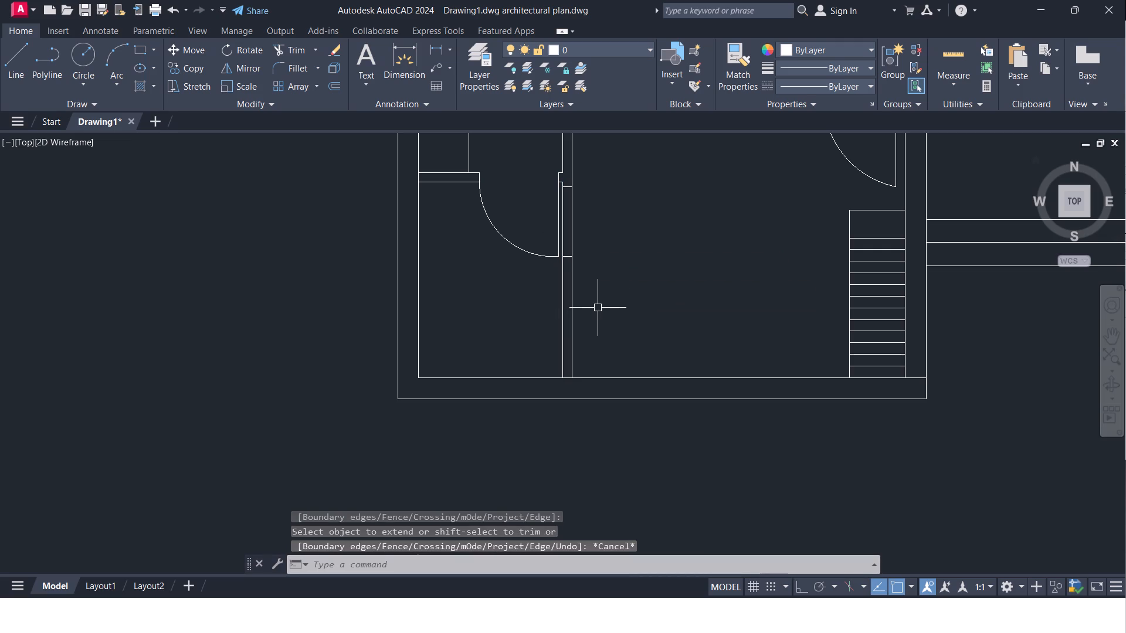
{"action": "type", "text": "ex"}
{"action": "key", "text": "Return"}
{"action": "key", "text": "Return"}
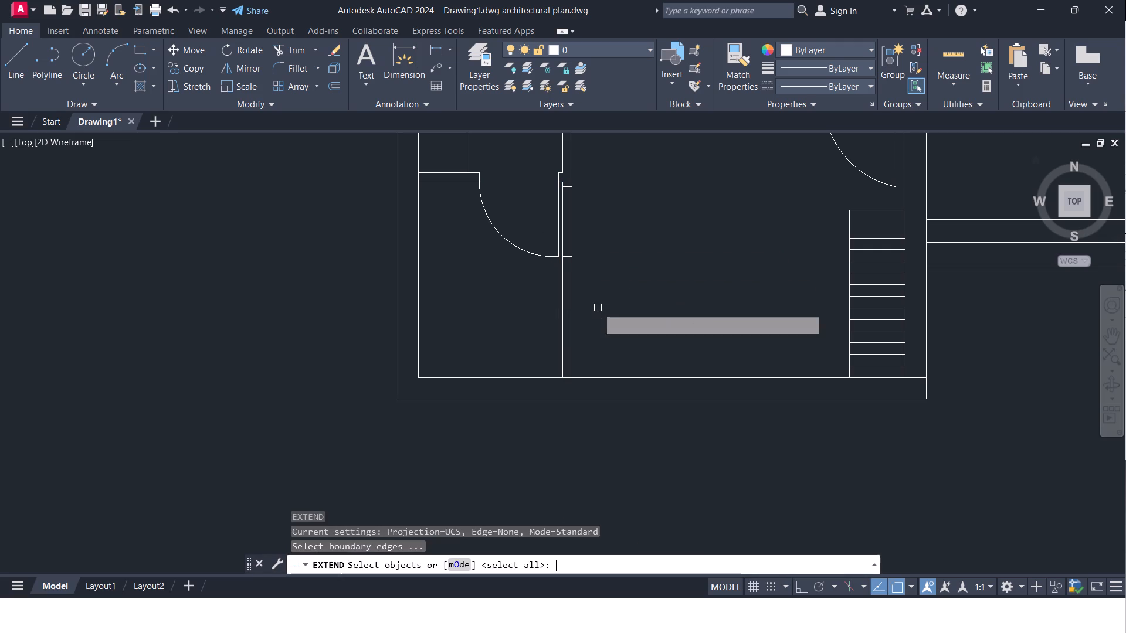
{"action": "left_click", "coordinate": [563, 340]}
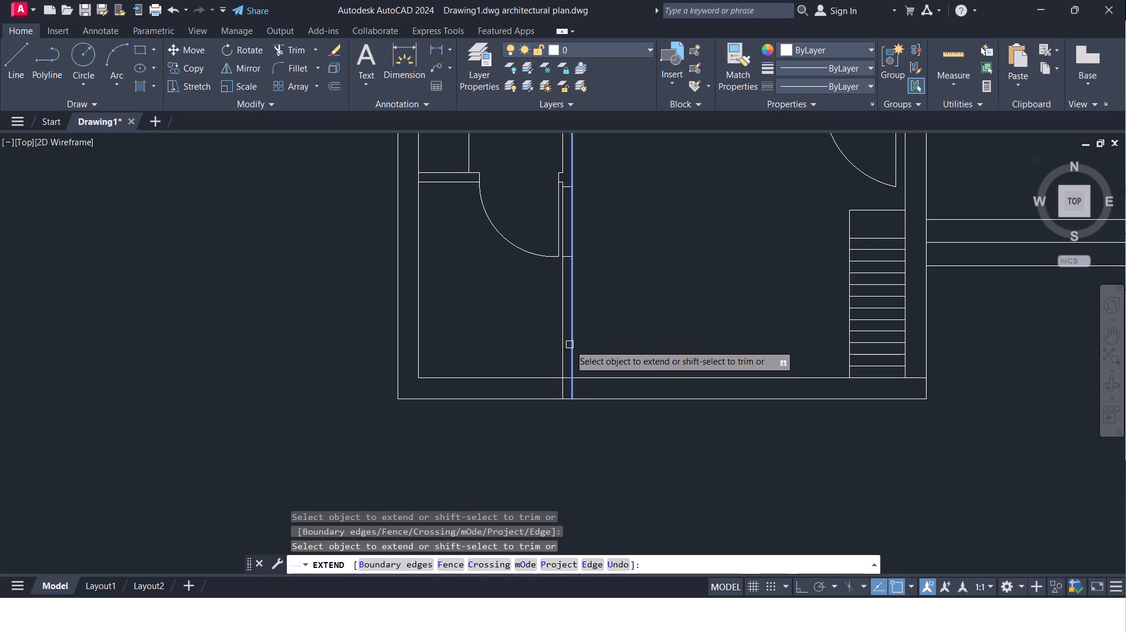
{"action": "left_click", "coordinate": [569, 345]}
{"action": "middle_click_drag", "start_coordinate": [586, 311], "coordinate": [588, 348]}
{"action": "key", "text": "Escape"}
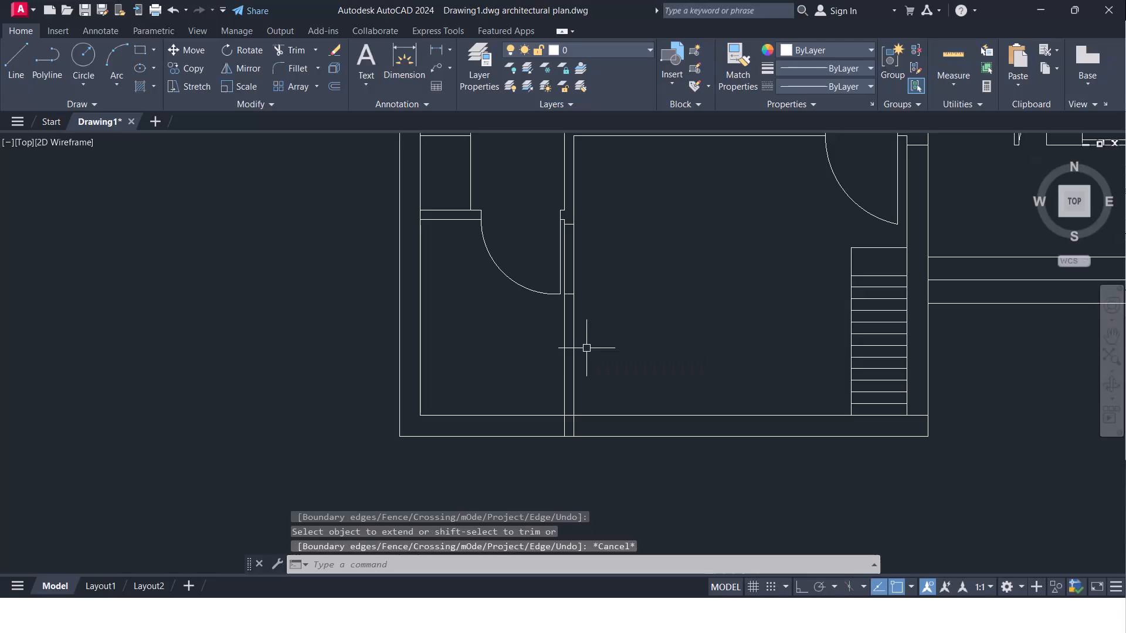
Erase the short line crossing the partition wall at the south end of the door leaf.
{"action": "type", "text": "tr"}
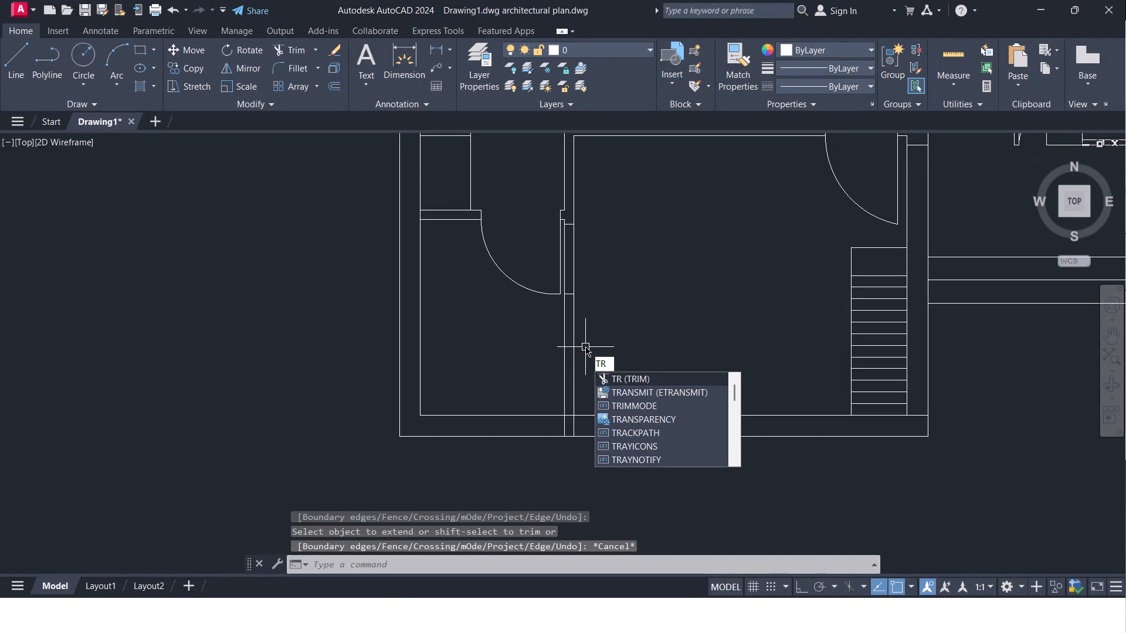
{"action": "key", "text": "Return"}
{"action": "key", "text": "Return"}
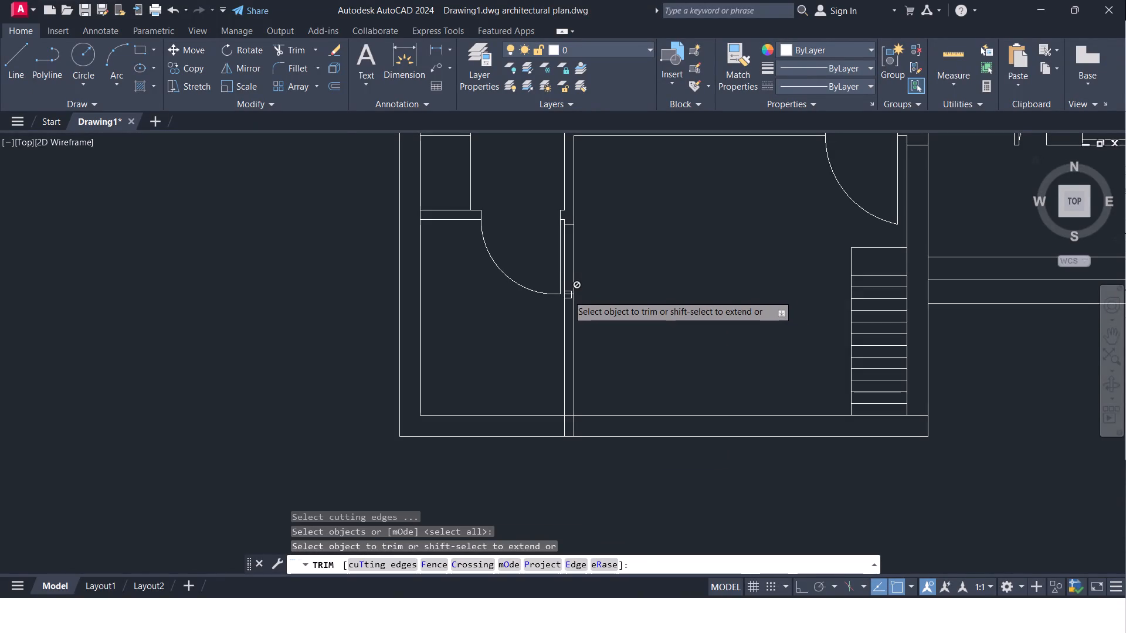
{"action": "scroll", "coordinate": [568, 295], "scroll_direction": "up", "scroll_amount": 2}
{"action": "left_click", "coordinate": [569, 292]}
{"action": "key", "text": "Escape"}
{"action": "left_click", "coordinate": [569, 292]}
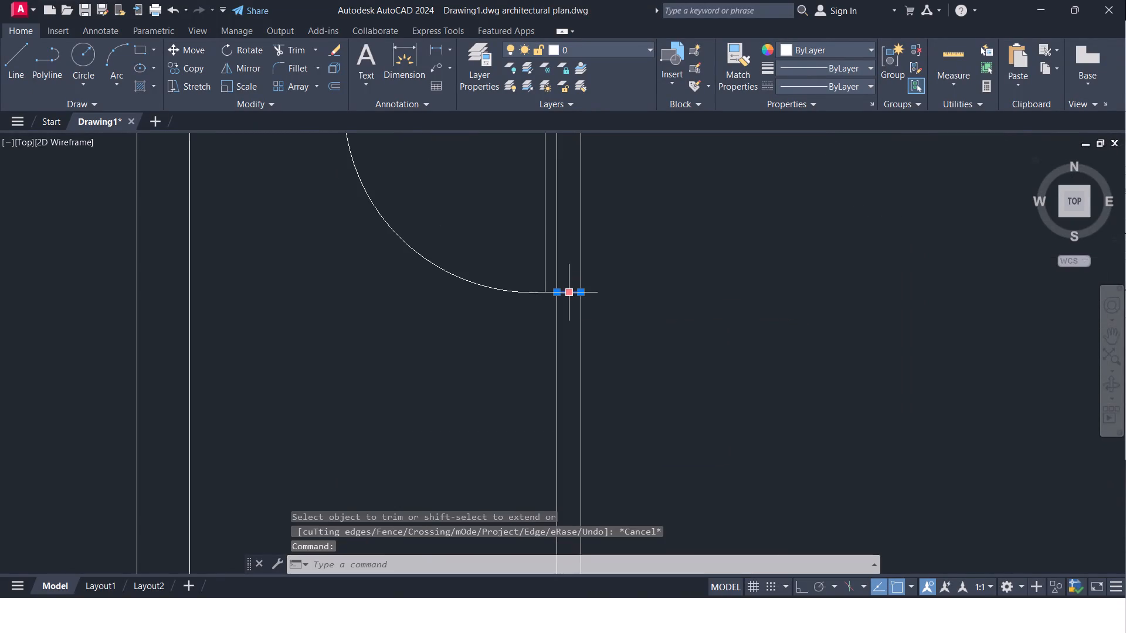
{"action": "key", "text": "Delete"}
Offset the partition wall's east face line 5'5" to the east into the stair room.
{"action": "scroll", "coordinate": [588, 298], "scroll_direction": "down", "scroll_amount": 2}
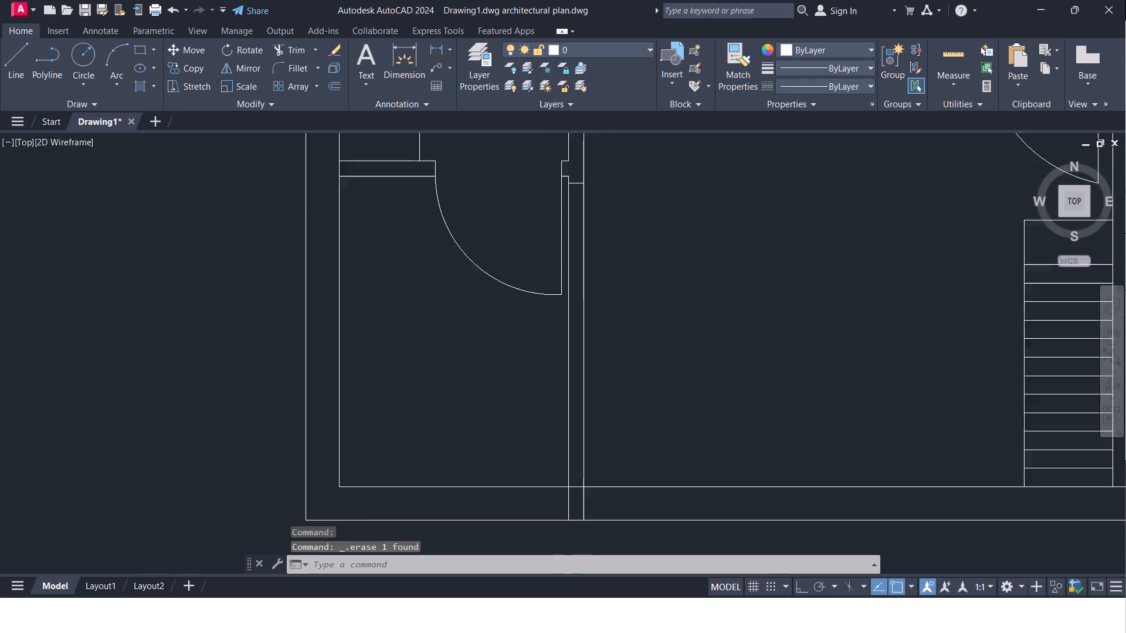
{"action": "scroll", "coordinate": [588, 298], "scroll_direction": "down", "scroll_amount": 2}
{"action": "scroll", "coordinate": [589, 349], "scroll_direction": "up", "scroll_amount": 2}
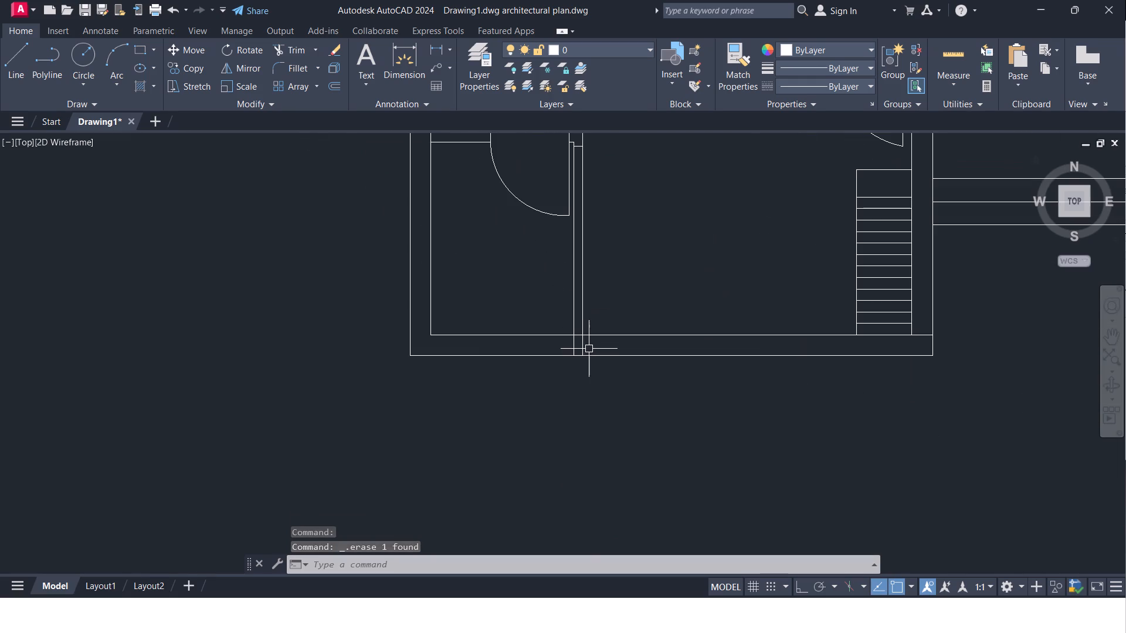
{"action": "middle_click_drag", "start_coordinate": [589, 349], "coordinate": [534, 356]}
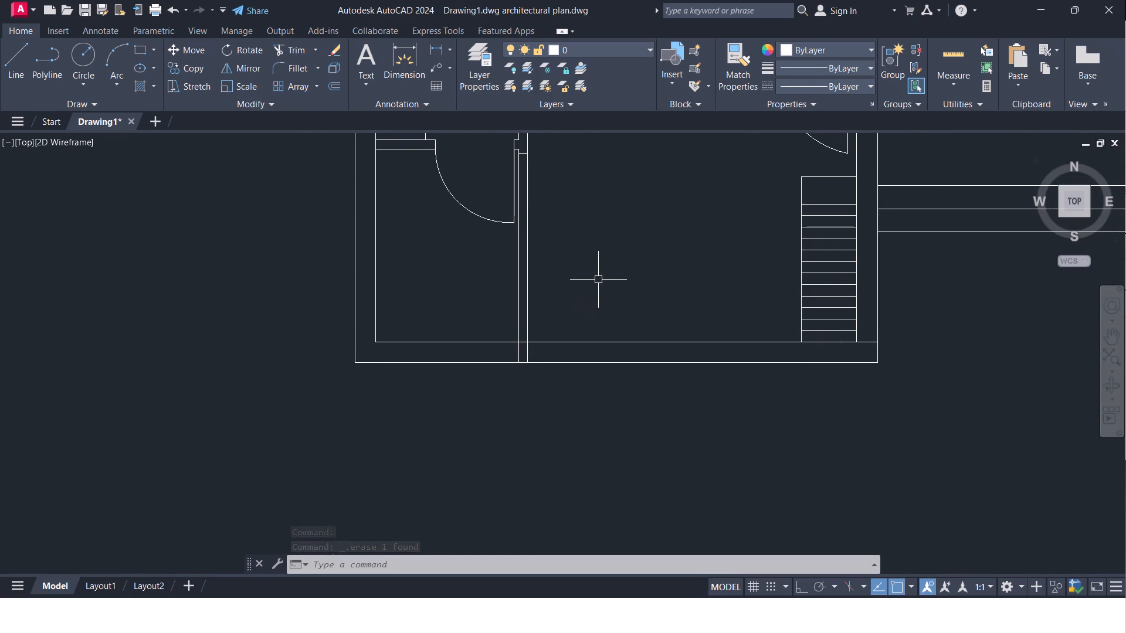
{"action": "key", "text": "Escape"}
{"action": "key", "text": "o"}
{"action": "key", "text": "Return"}
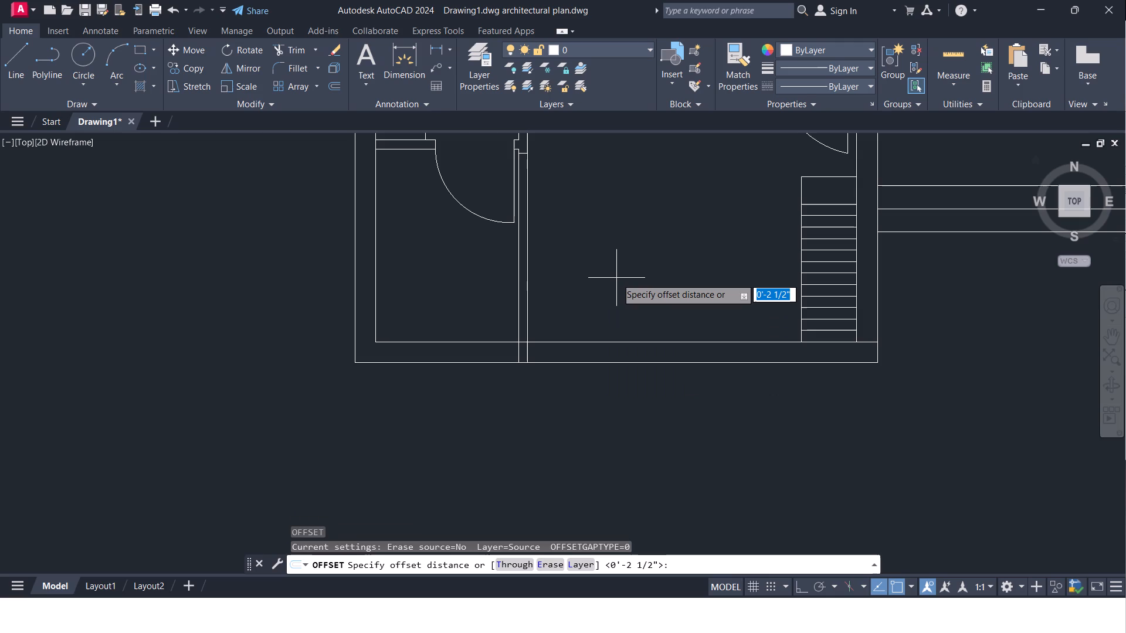
{"action": "type", "text": "5'5\""}
{"action": "key", "text": "Return"}
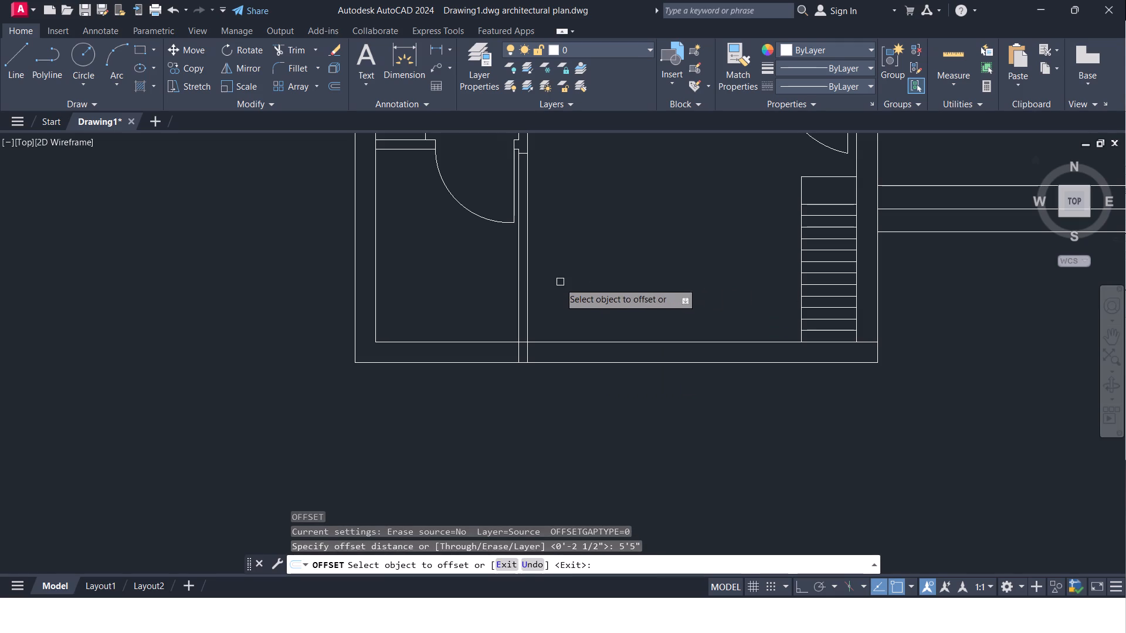
{"action": "left_click", "coordinate": [528, 326]}
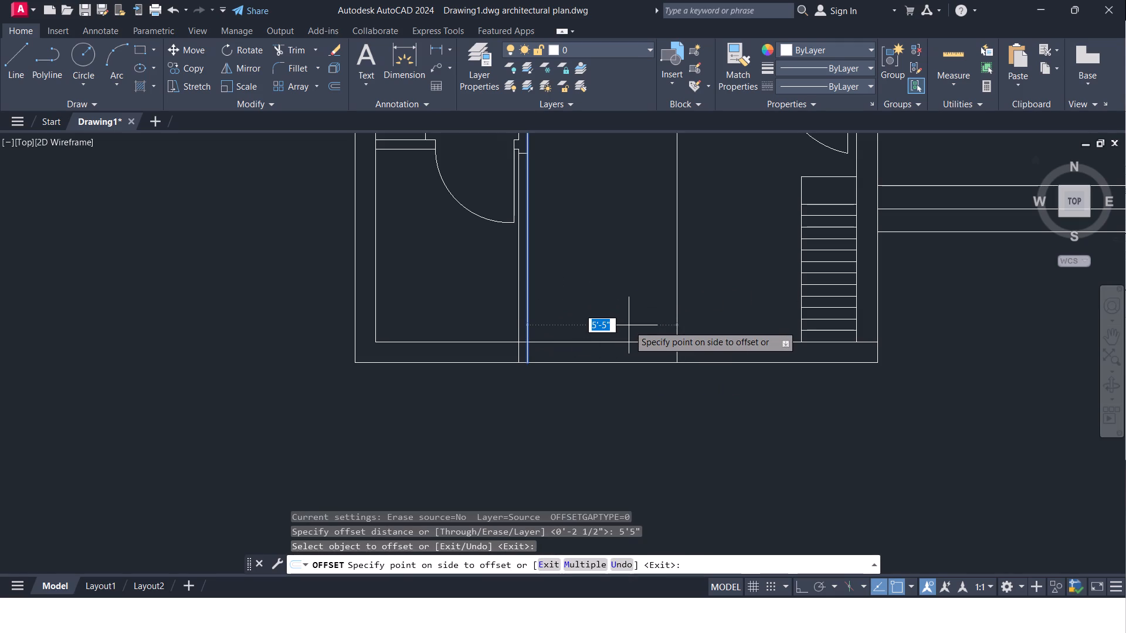
{"action": "left_click", "coordinate": [630, 325]}
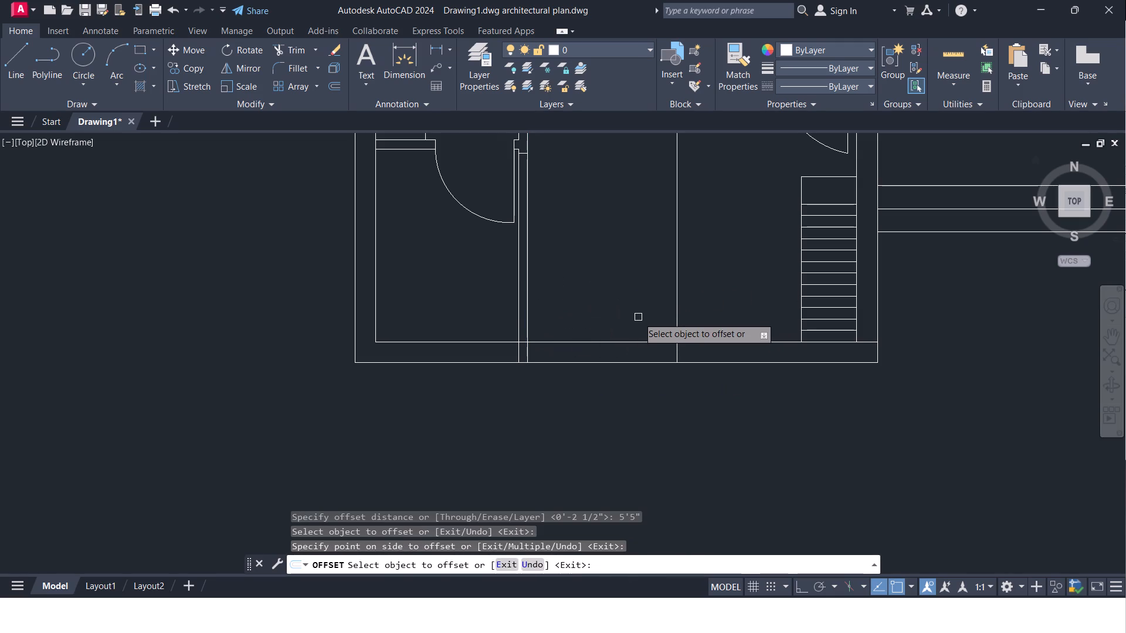
{"action": "key", "text": "Return"}
Offset the new vertical line in the stair room 2' to the east and 2' to the west.
{"action": "key", "text": "Return"}
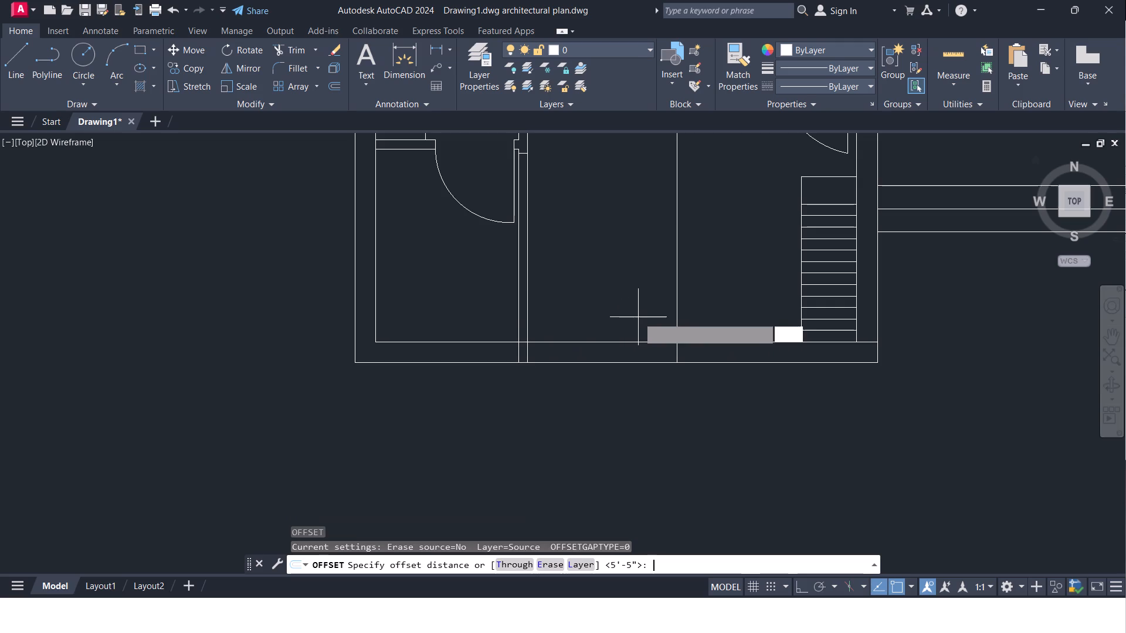
{"action": "type", "text": "2'"}
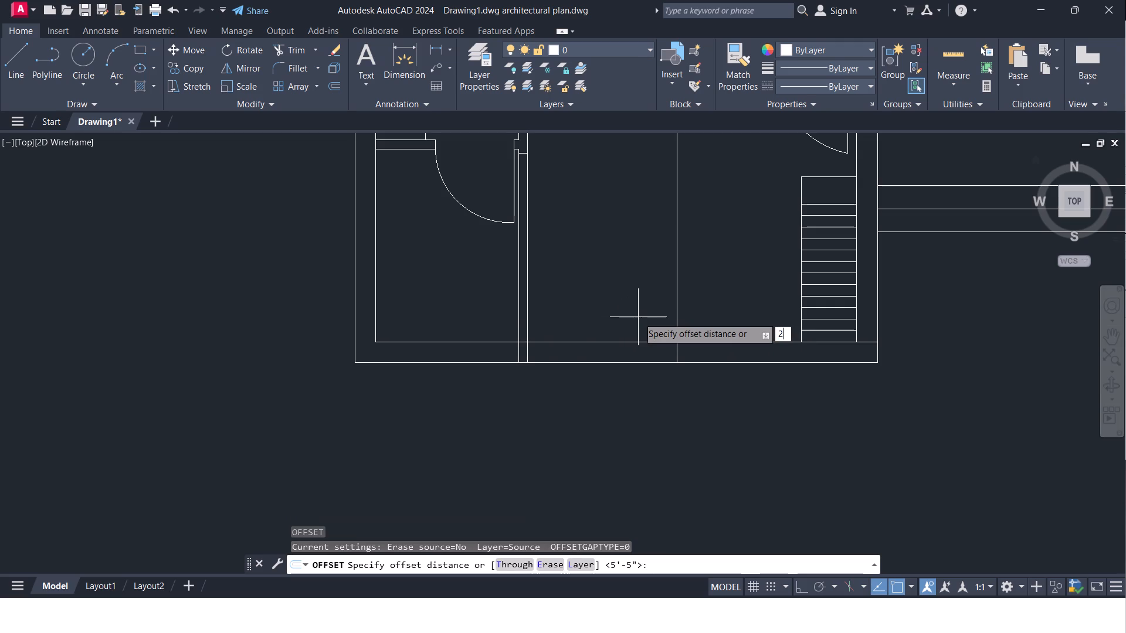
{"action": "key", "text": "Return"}
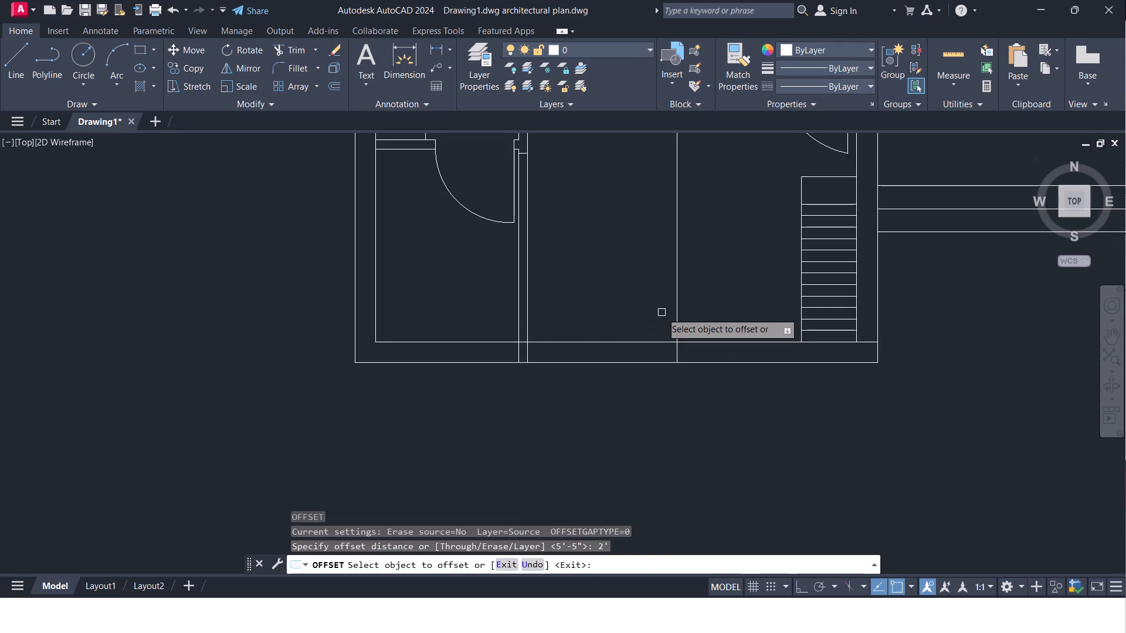
{"action": "left_click", "coordinate": [680, 313]}
{"action": "left_click", "coordinate": [707, 326]}
{"action": "left_click", "coordinate": [677, 331]}
{"action": "left_click", "coordinate": [625, 331]}
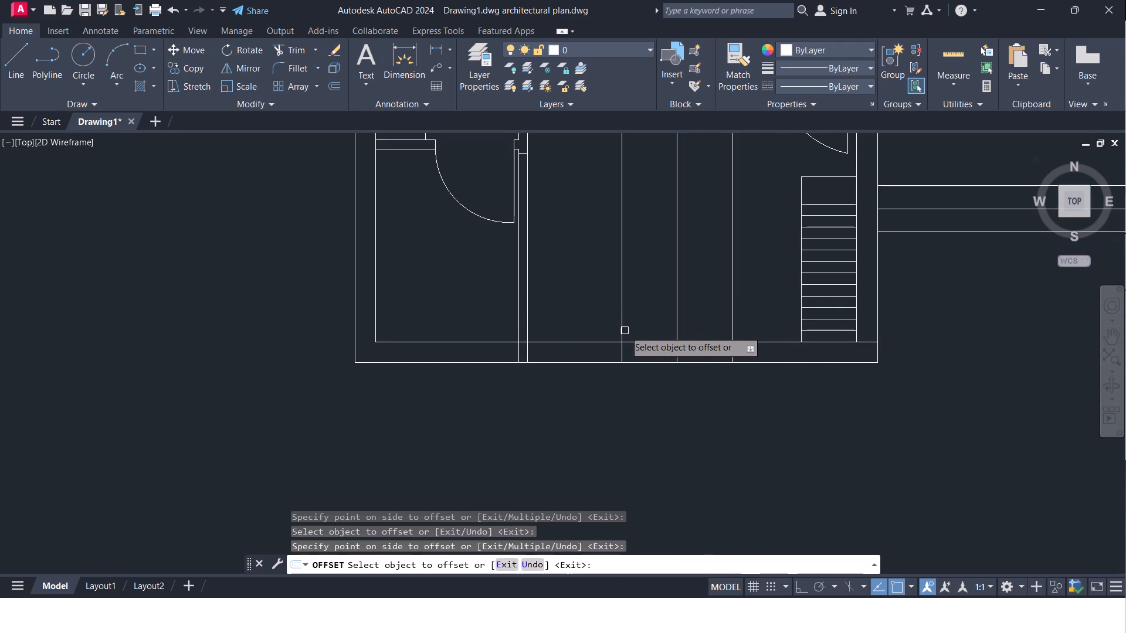
{"action": "key", "text": "Escape"}
Trim the three vertical lines in the stair room north of the south wall, leaving only their parts within the wall.
{"action": "type", "text": "tr"}
{"action": "key", "text": "Return"}
{"action": "key", "text": "Return"}
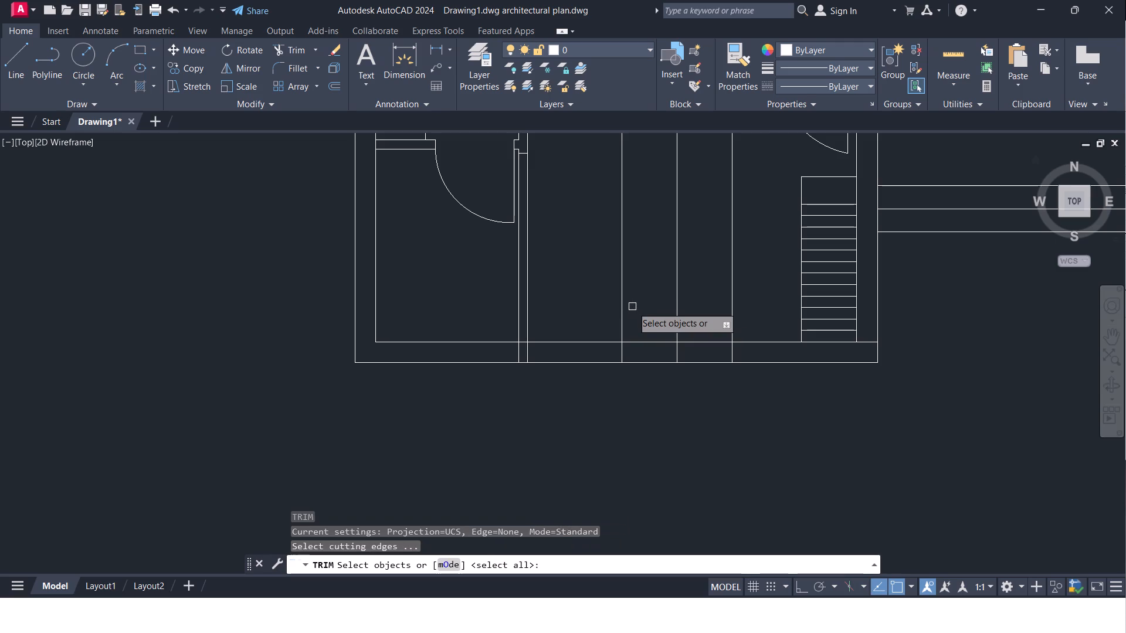
{"action": "left_click", "coordinate": [579, 294]}
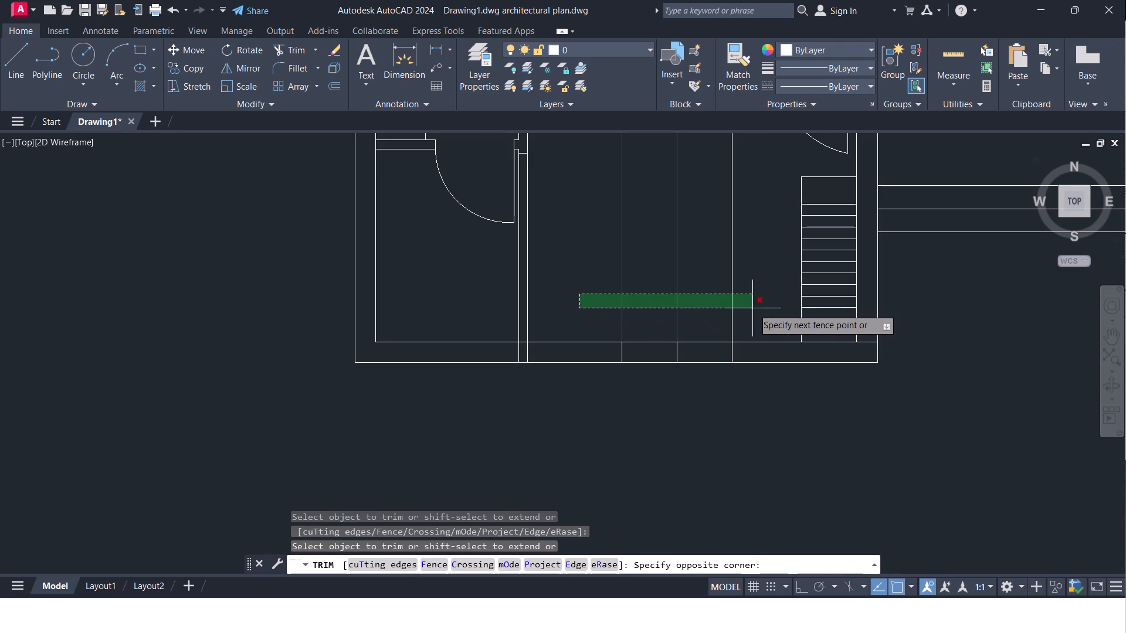
{"action": "left_click", "coordinate": [753, 308]}
{"action": "scroll", "coordinate": [737, 307], "scroll_direction": "down", "scroll_amount": 2}
{"action": "scroll", "coordinate": [684, 333], "scroll_direction": "up", "scroll_amount": 3}
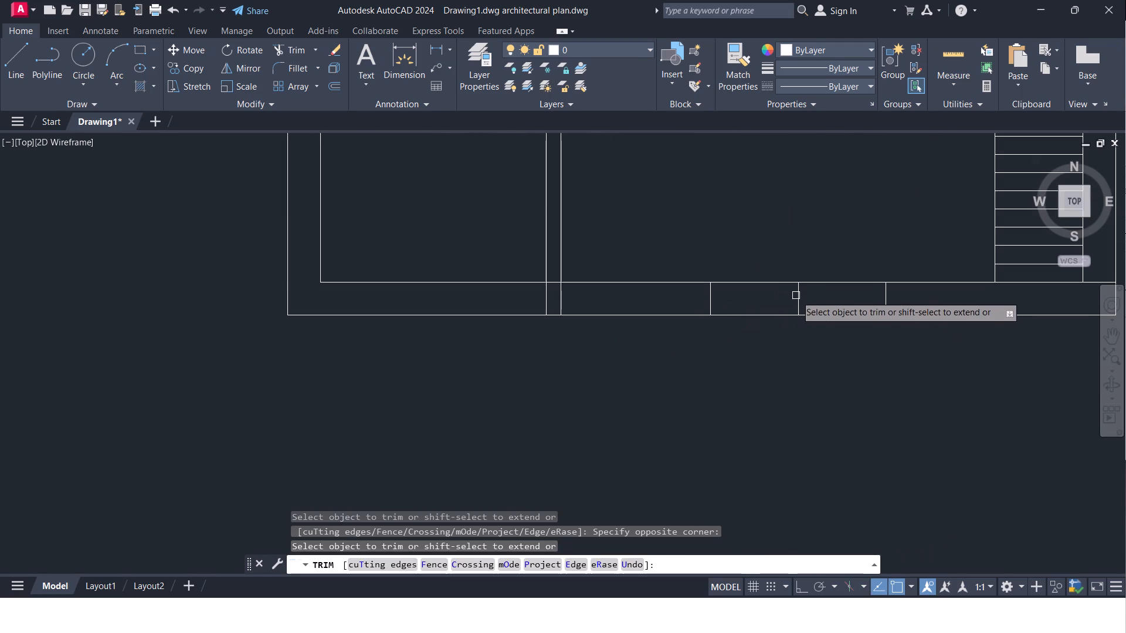
{"action": "key", "text": "Escape"}
Erase the middle of the three short vertical lines in the stair room's south wall.
{"action": "left_click", "coordinate": [798, 298]}
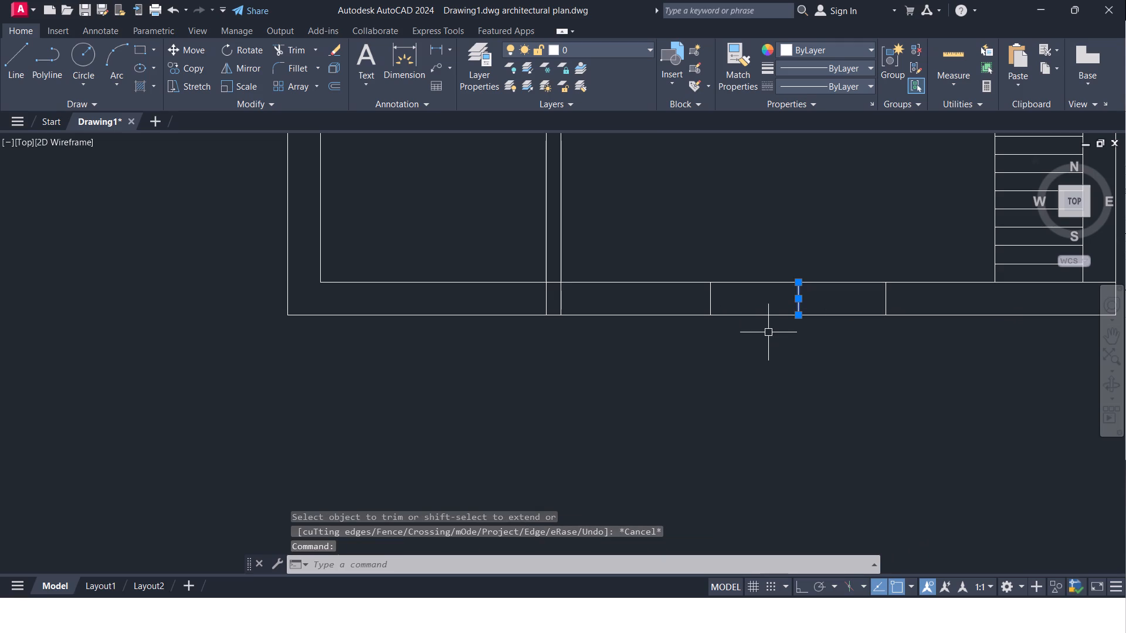
{"action": "key", "text": "Delete"}
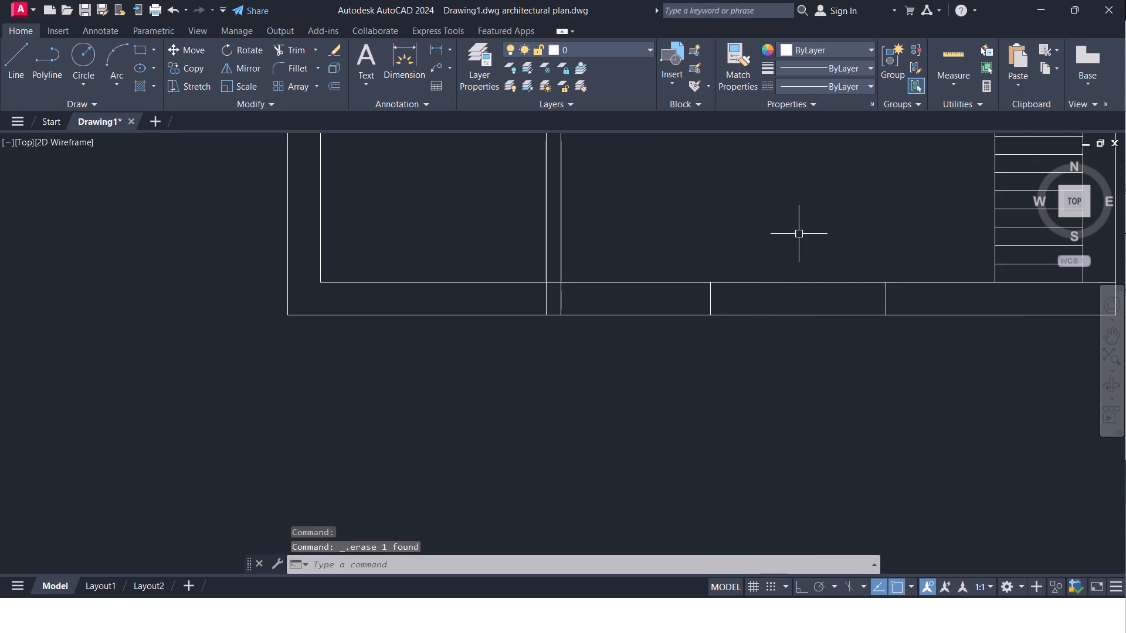
Offset the stair room south wall's inner and outer face lines 2.25" into the wall thickness.
{"action": "key", "text": "Escape"}
{"action": "key", "text": "o"}
{"action": "key", "text": "Return"}
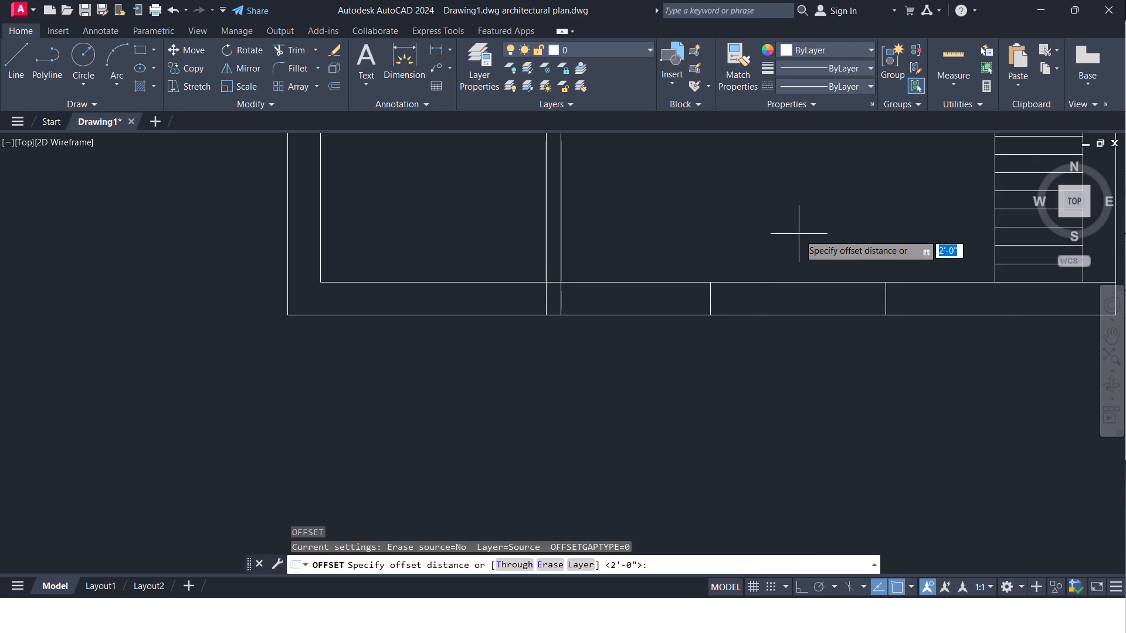
{"action": "type", "text": "20."}
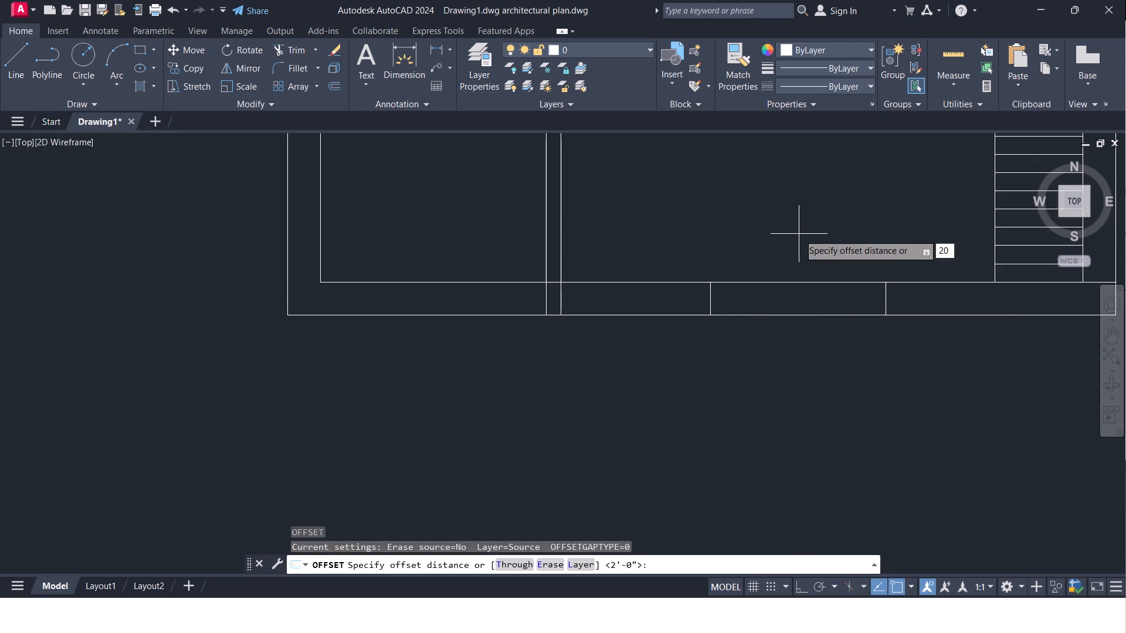
{"action": "key", "text": "BackSpace"}
{"action": "key", "text": "BackSpace"}
{"action": "type", "text": ".25\""}
{"action": "key", "text": "Return"}
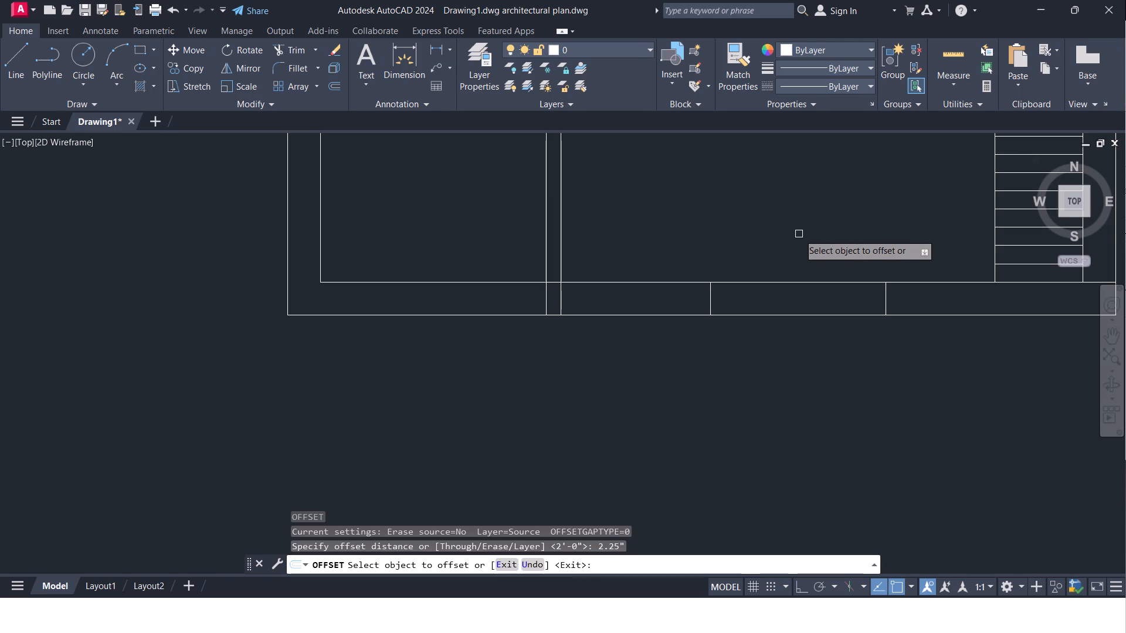
{"action": "left_click", "coordinate": [804, 281]}
{"action": "left_click", "coordinate": [815, 319]}
{"action": "left_click", "coordinate": [815, 317]}
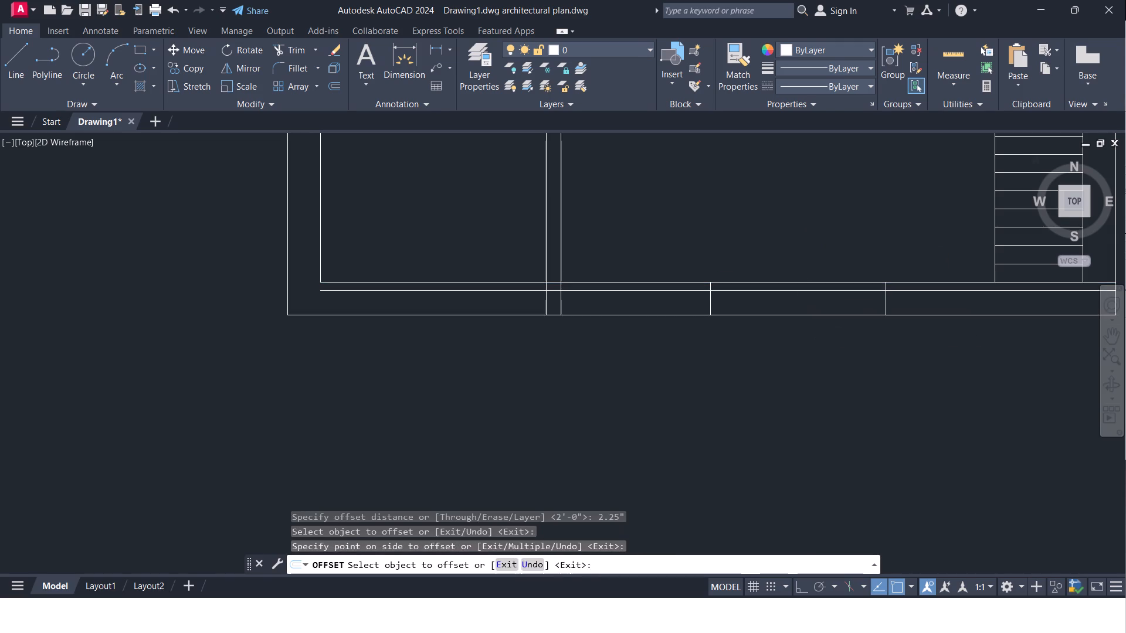
{"action": "left_click", "coordinate": [815, 302]}
{"action": "key", "text": "Escape"}
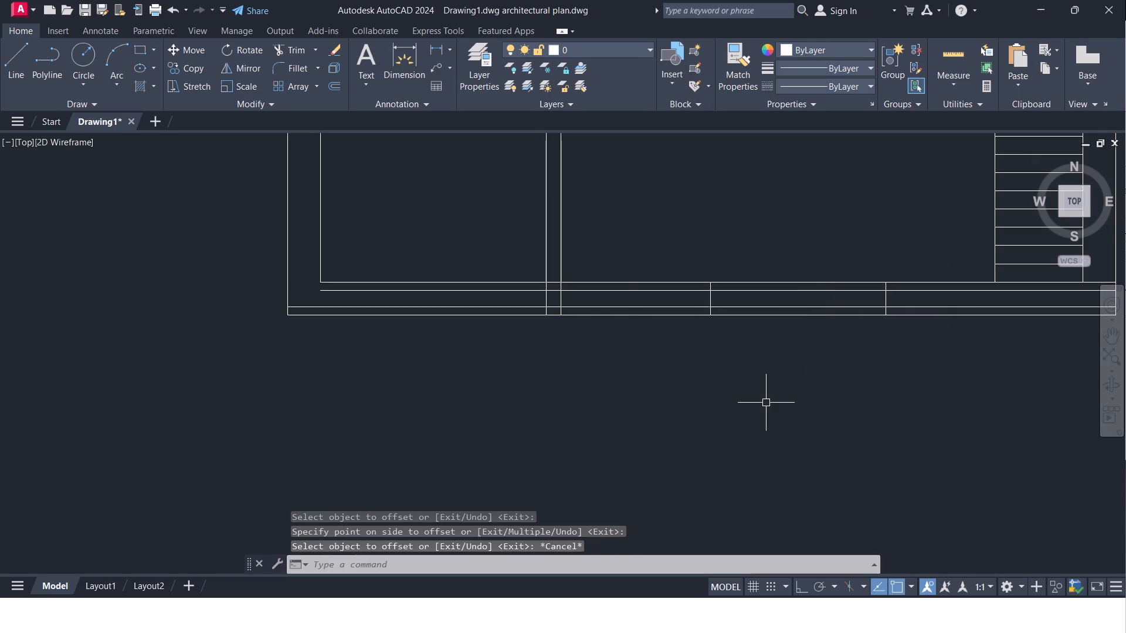
Trim both new lines in the south wall on either side of the window opening, westward through the partition wall.
{"action": "type", "text": "tr"}
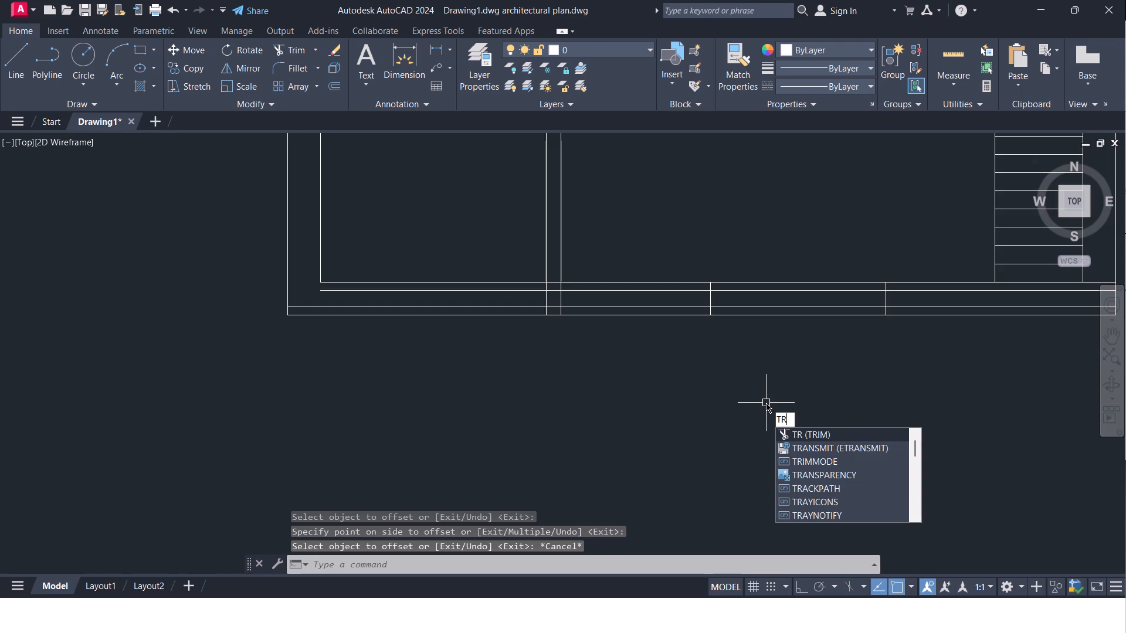
{"action": "key", "text": "Return"}
{"action": "key", "text": "Return"}
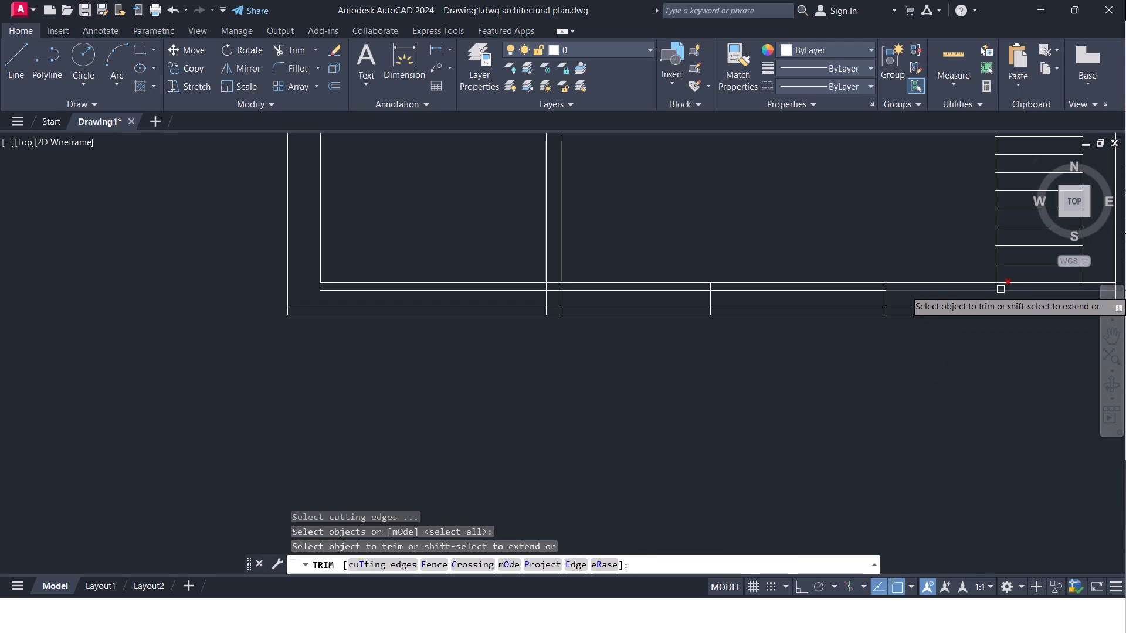
{"action": "left_click", "coordinate": [999, 291]}
{"action": "left_click", "coordinate": [958, 309]}
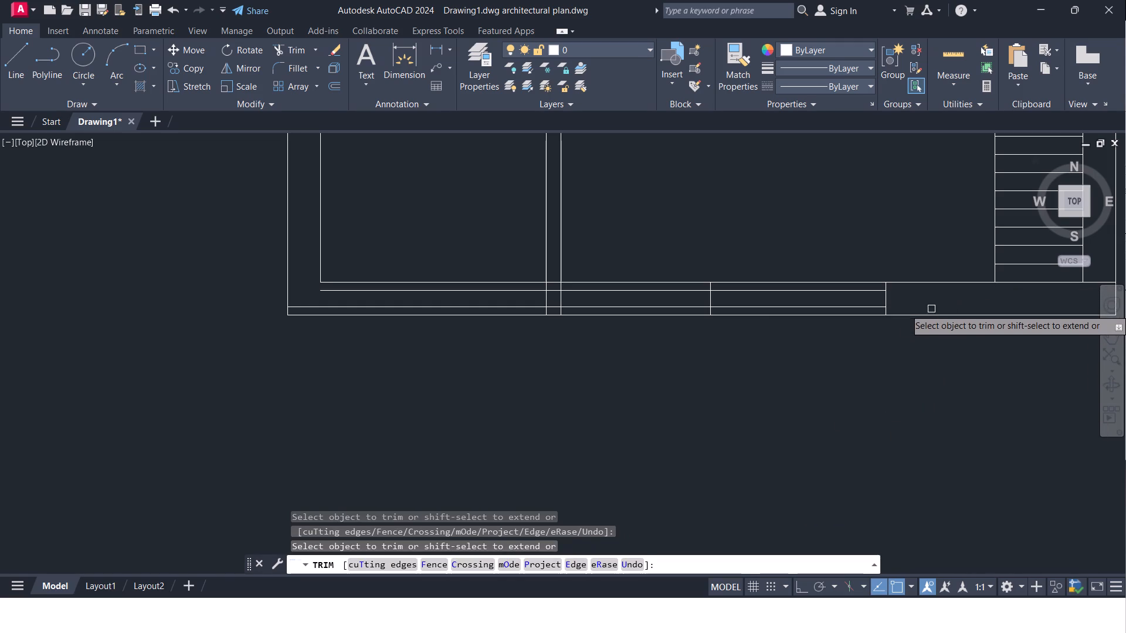
{"action": "left_click", "coordinate": [696, 291]}
{"action": "left_click", "coordinate": [681, 308]}
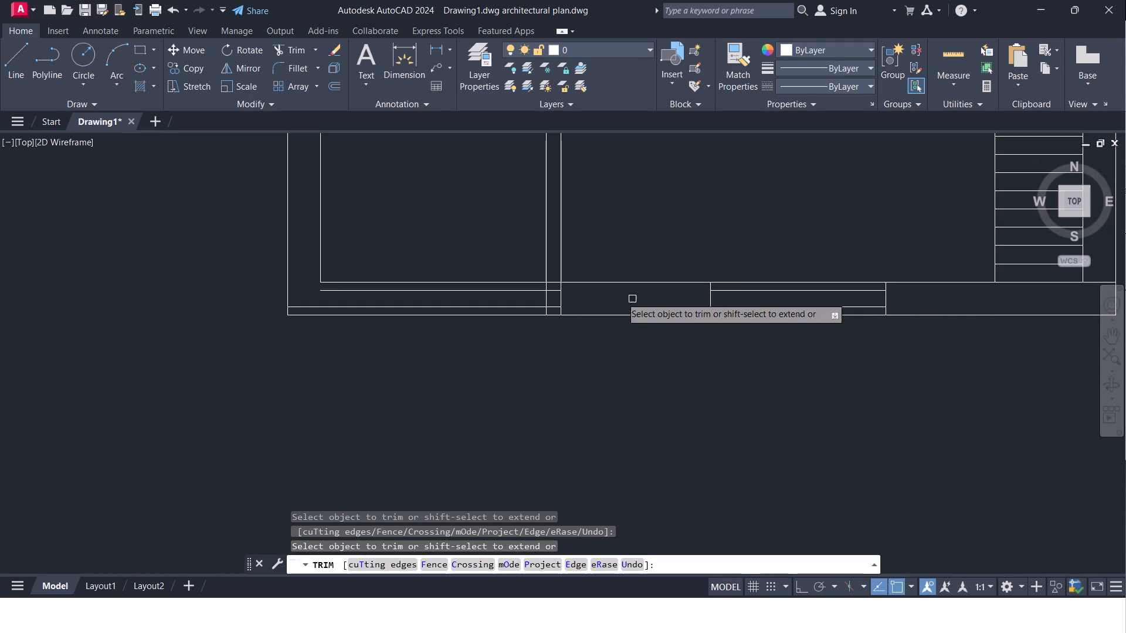
{"action": "left_click", "coordinate": [552, 291]}
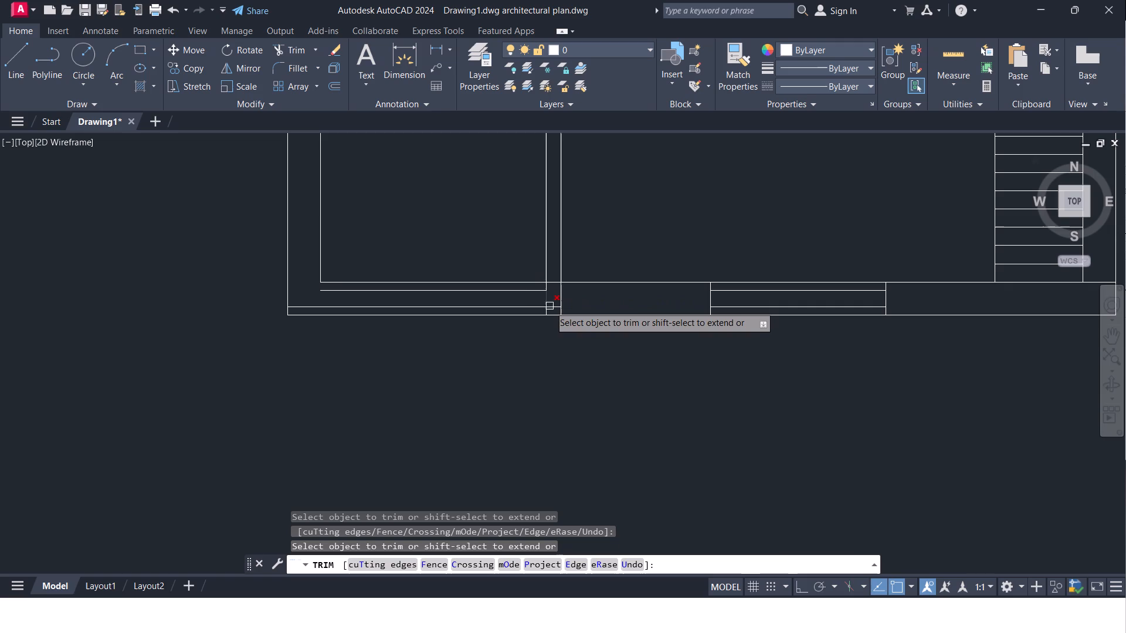
{"action": "left_click", "coordinate": [551, 307]}
{"action": "left_click", "coordinate": [514, 294]}
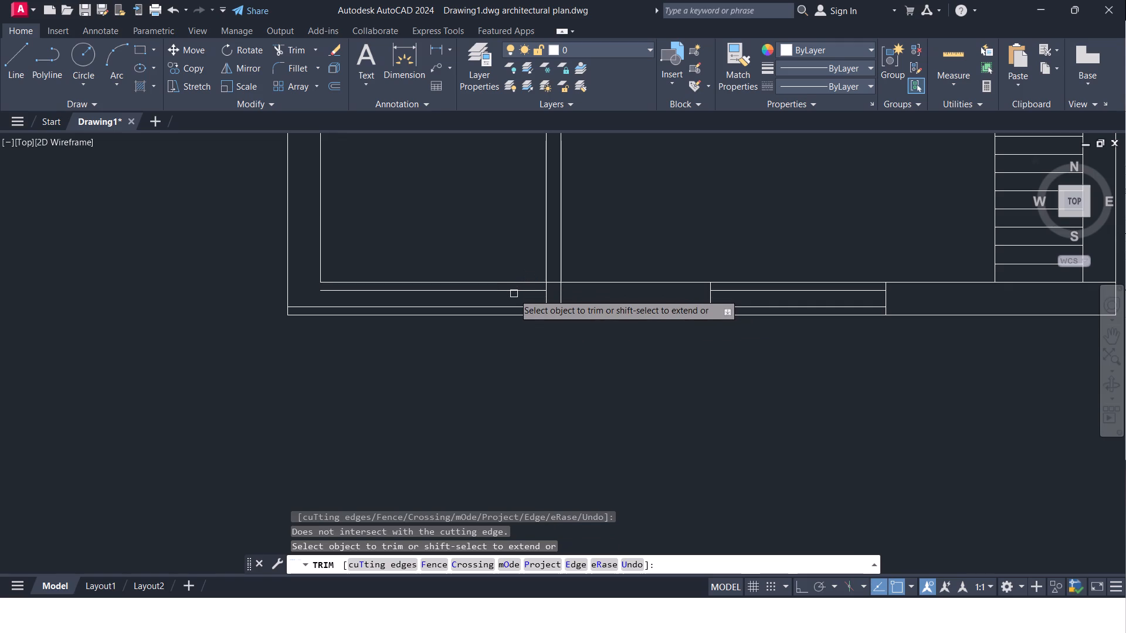
{"action": "key", "text": "Escape"}
Erase the two leftover offset lines in the south wall west of the partition wall.
{"action": "left_click", "coordinate": [514, 294]}
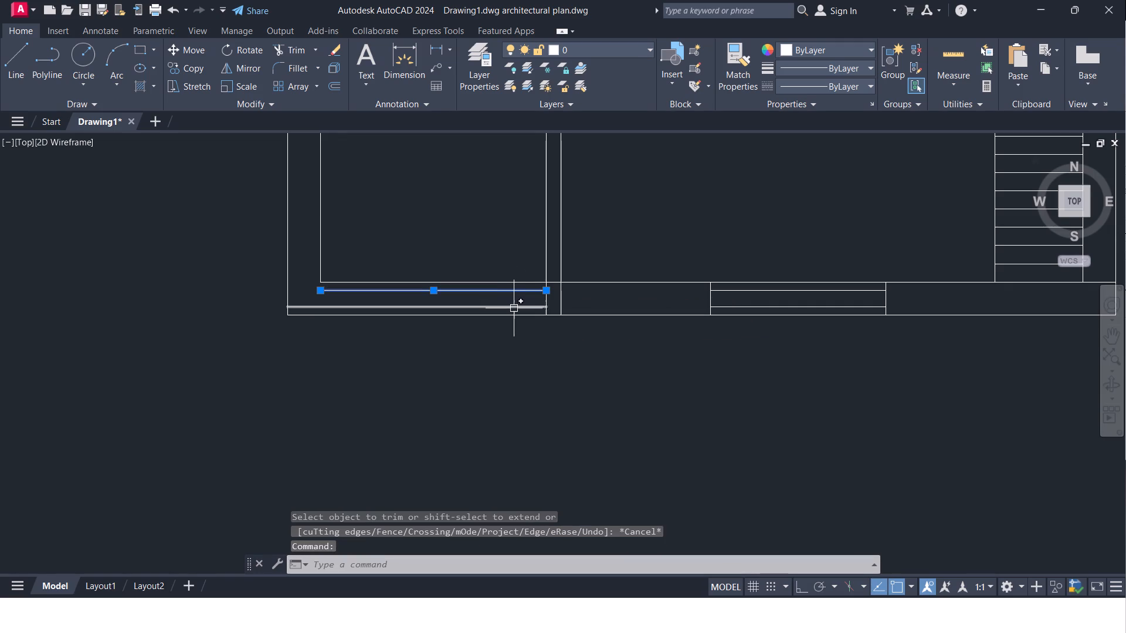
{"action": "left_click", "coordinate": [514, 308]}
{"action": "key", "text": "Delete"}
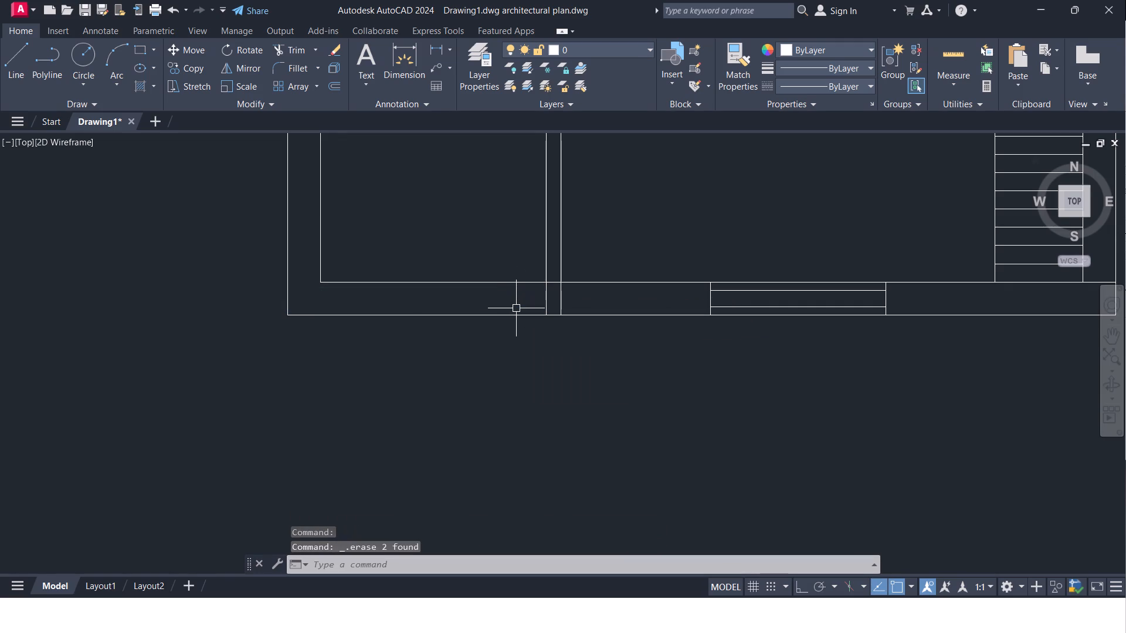
{"action": "key", "text": "Escape"}
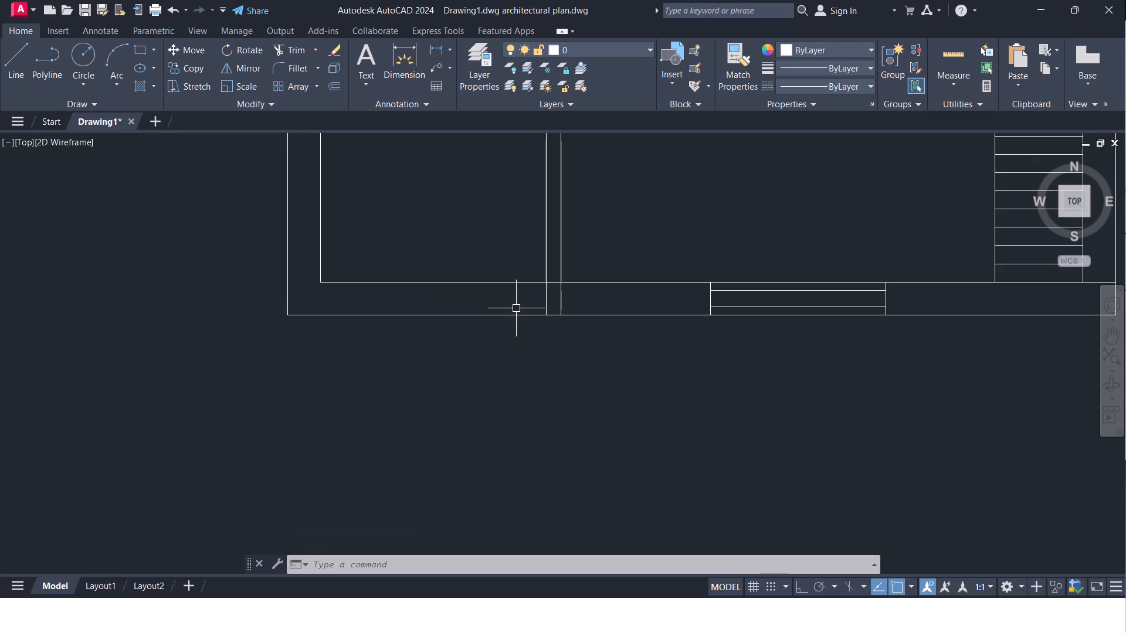
{"action": "key", "text": "Escape"}
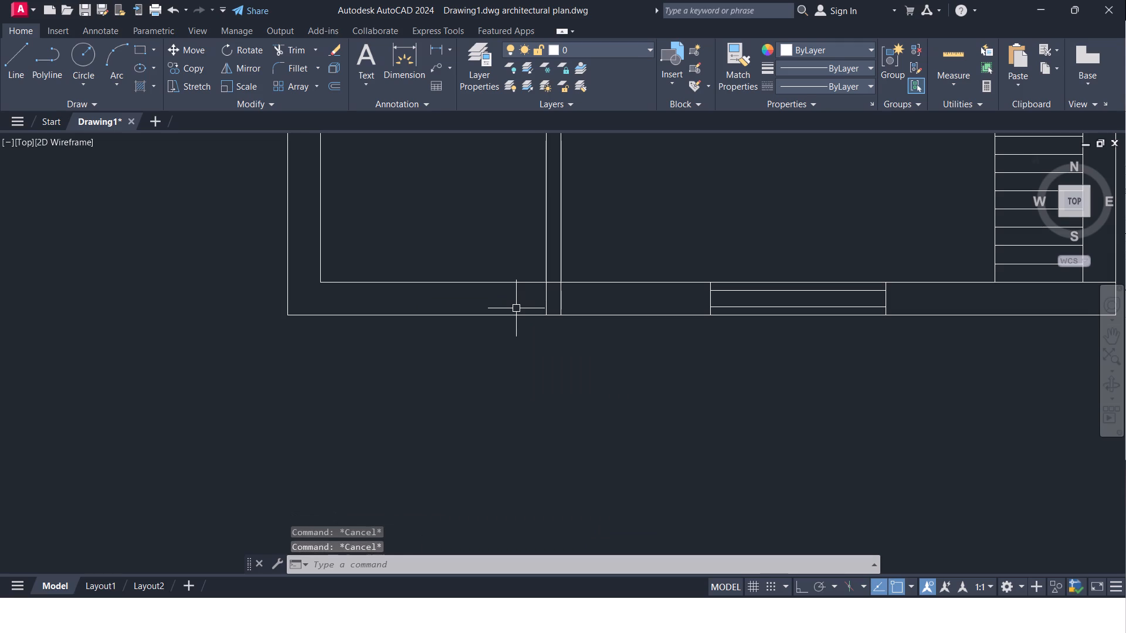
Offset the south wall's inner face line 3'5" north into the southwest room.
{"action": "key", "text": "o"}
{"action": "key", "text": "Return"}
{"action": "type", "text": "3'"}
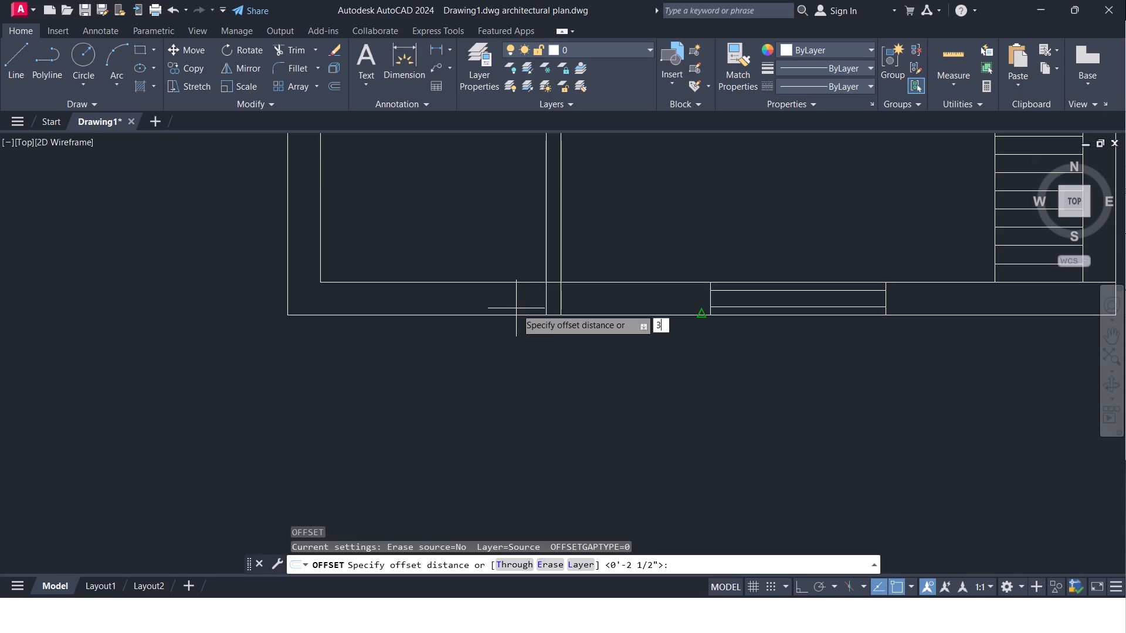
{"action": "key", "text": "5"}
{"action": "key", "text": "shift+quotedbl"}
{"action": "key", "text": "Return"}
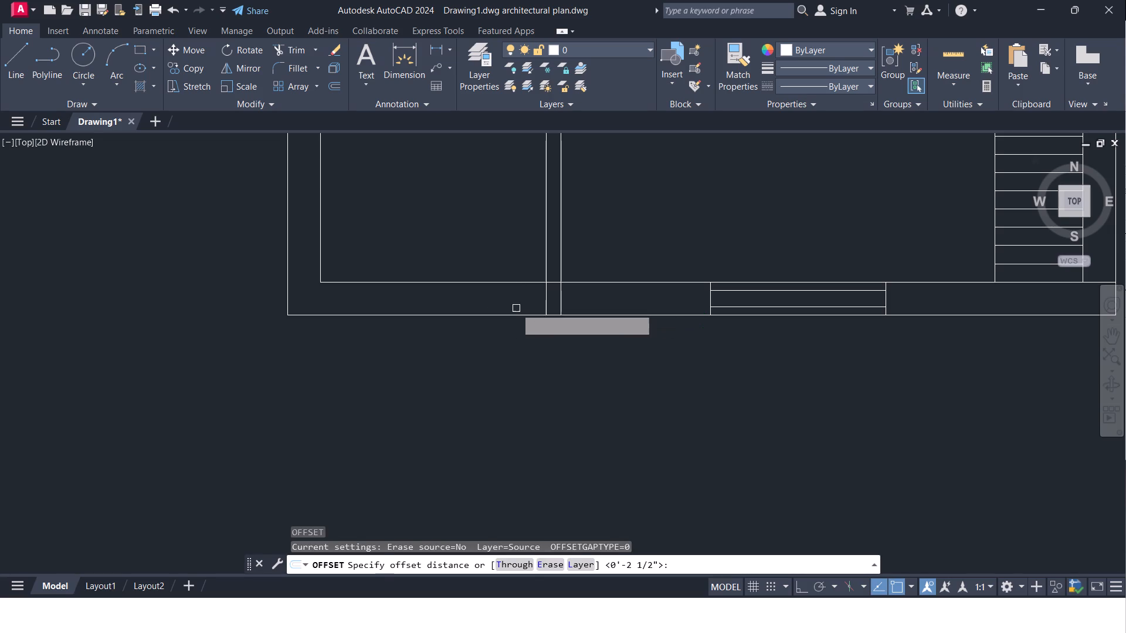
{"action": "middle_click_drag", "start_coordinate": [418, 239], "coordinate": [464, 430]}
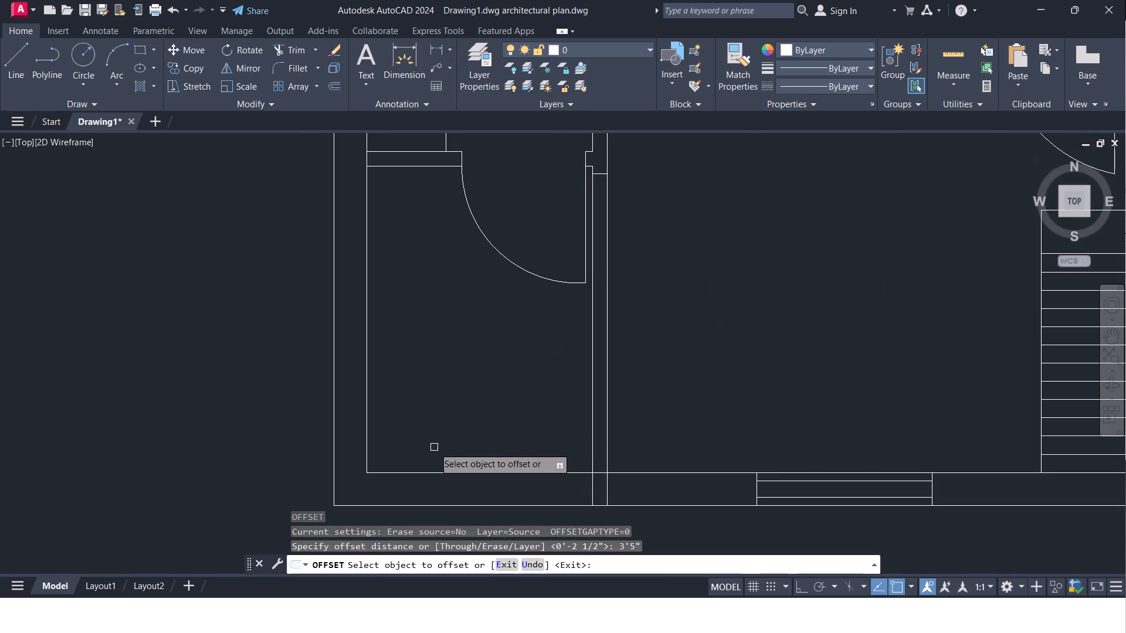
{"action": "left_click", "coordinate": [422, 471]}
{"action": "left_click", "coordinate": [442, 324]}
{"action": "key", "text": "Escape"}
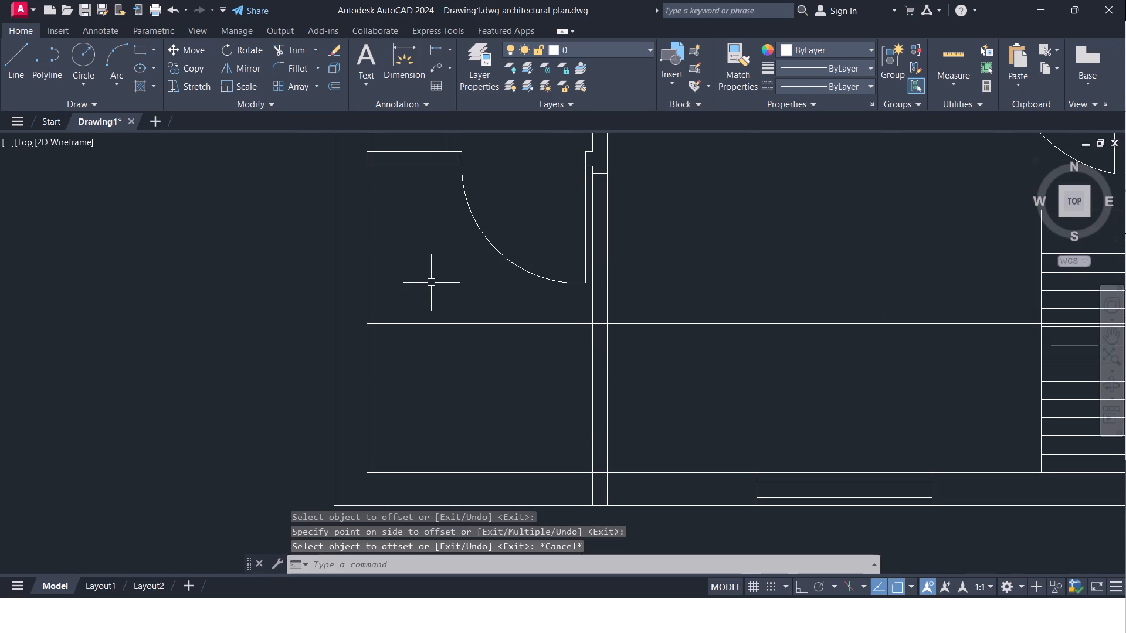
Offset the new horizontal line in the southwest room 1' to the north and 1' to the south.
{"action": "key", "text": "o"}
{"action": "key", "text": "Return"}
{"action": "type", "text": "1'"}
{"action": "key", "text": "Return"}
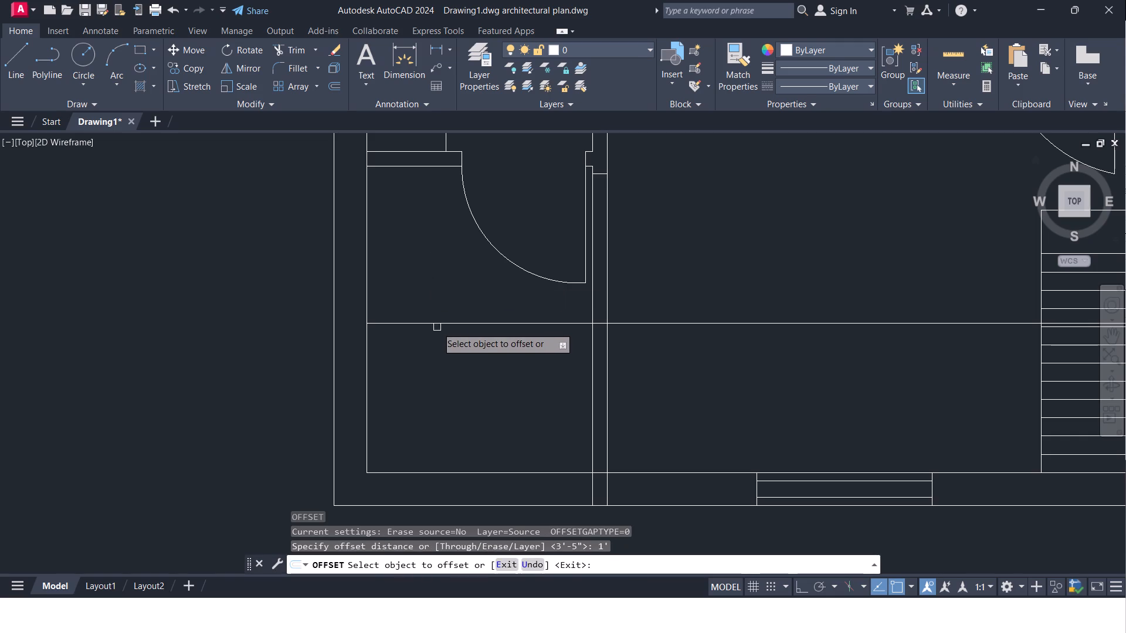
{"action": "left_click", "coordinate": [437, 324]}
{"action": "left_click", "coordinate": [441, 294]}
{"action": "left_click_drag", "start_coordinate": [437, 324], "coordinate": [432, 341]}
{"action": "left_click", "coordinate": [408, 408]}
{"action": "key", "text": "Escape"}
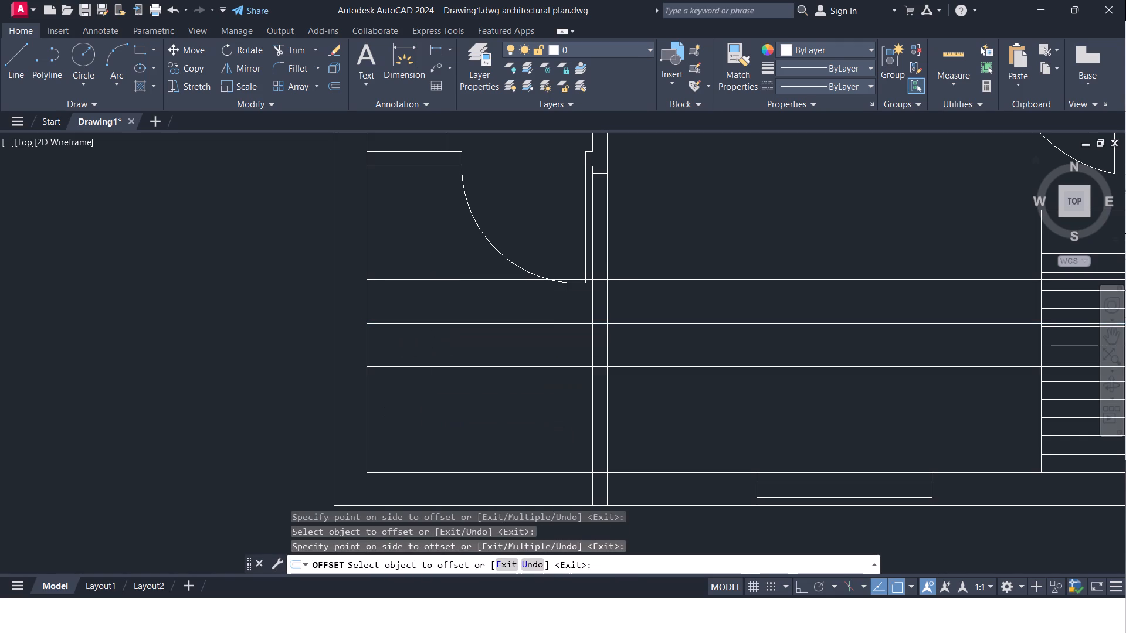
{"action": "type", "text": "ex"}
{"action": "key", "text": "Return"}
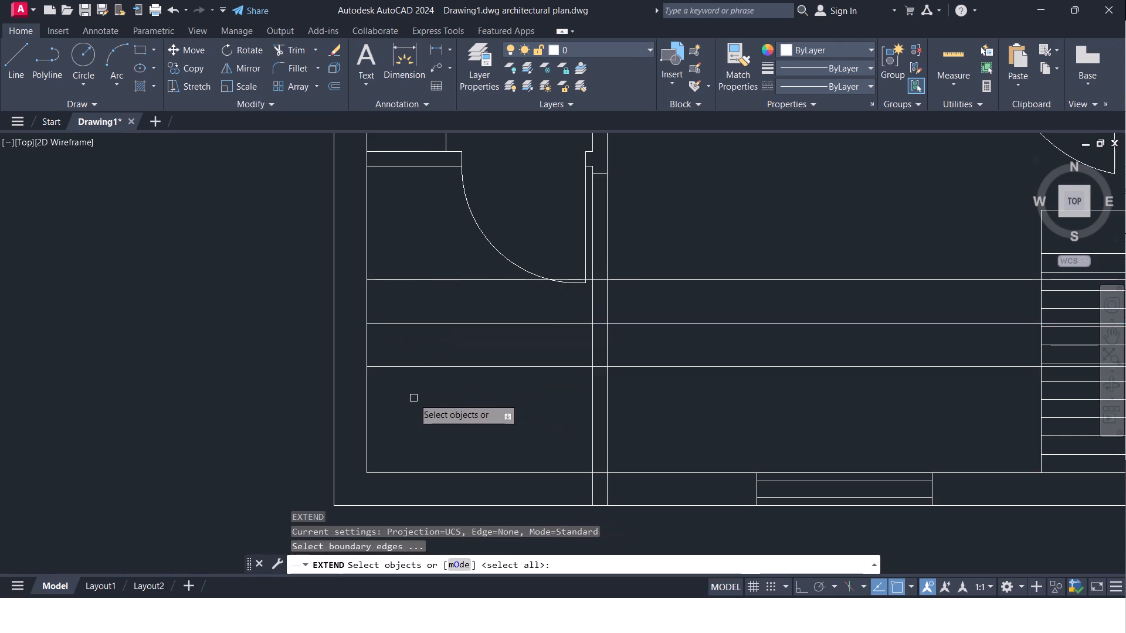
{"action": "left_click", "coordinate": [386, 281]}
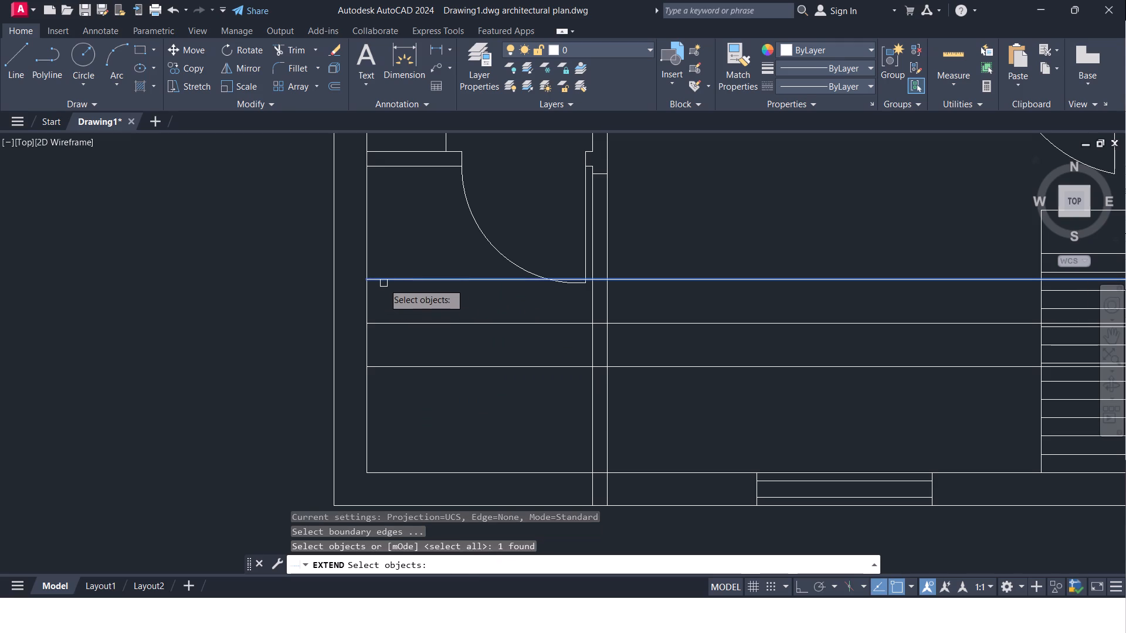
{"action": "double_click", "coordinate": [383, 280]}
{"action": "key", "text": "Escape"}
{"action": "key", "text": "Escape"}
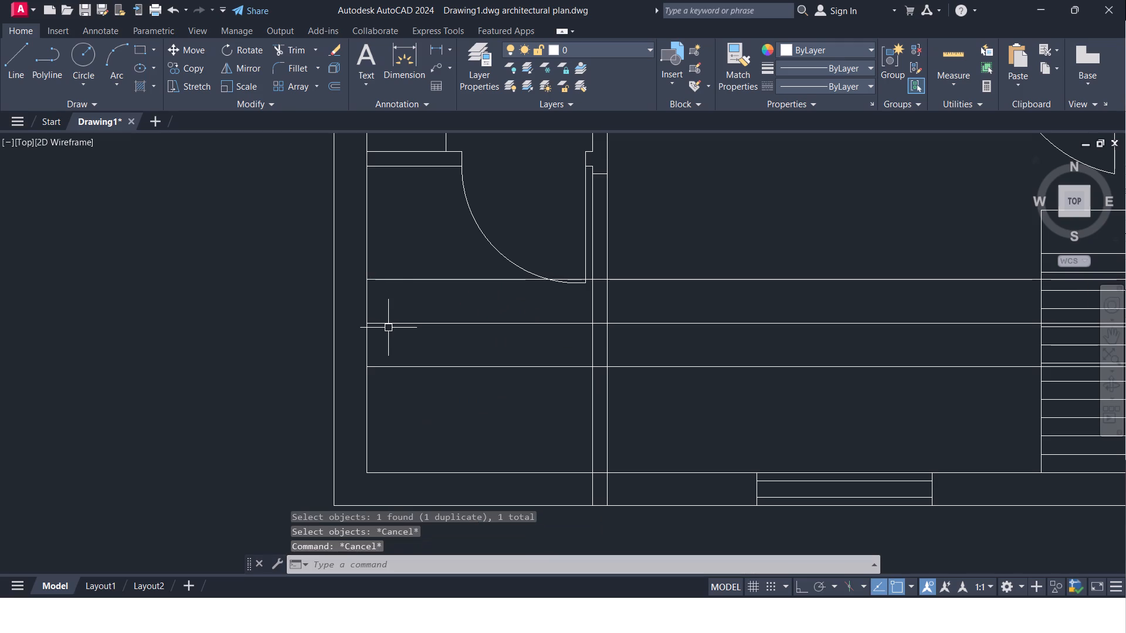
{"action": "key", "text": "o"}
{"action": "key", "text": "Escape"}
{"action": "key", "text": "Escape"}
Extend the northern and southern of the three horizontal lines west to the west wall's outer face.
{"action": "type", "text": "ex"}
{"action": "key", "text": "Return"}
{"action": "key", "text": "Return"}
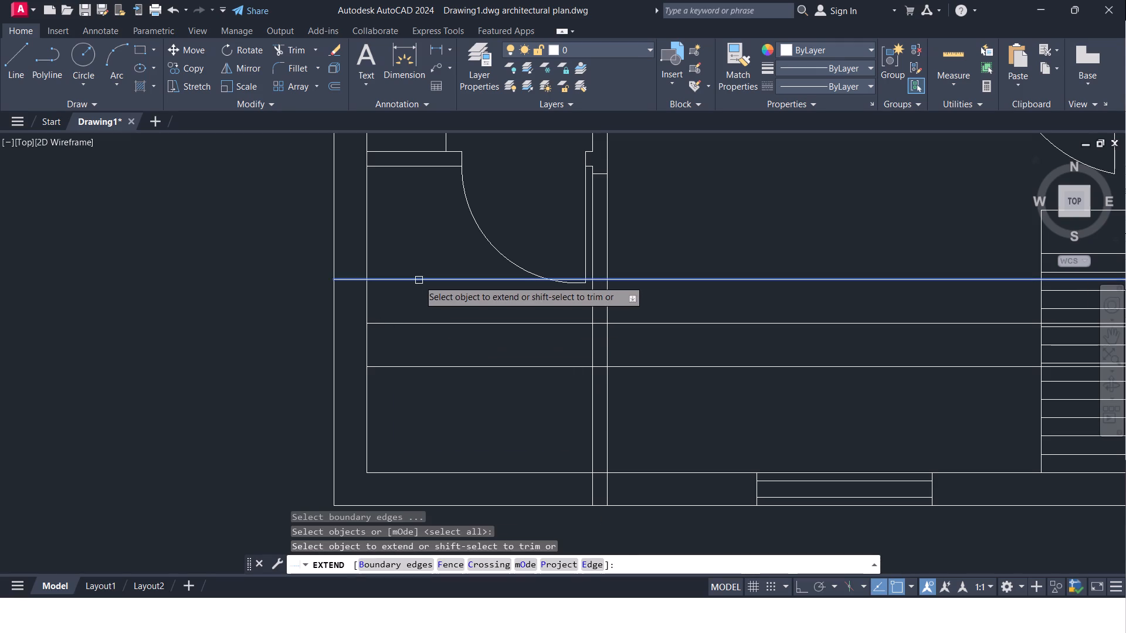
{"action": "left_click", "coordinate": [419, 280]}
{"action": "left_click", "coordinate": [405, 365]}
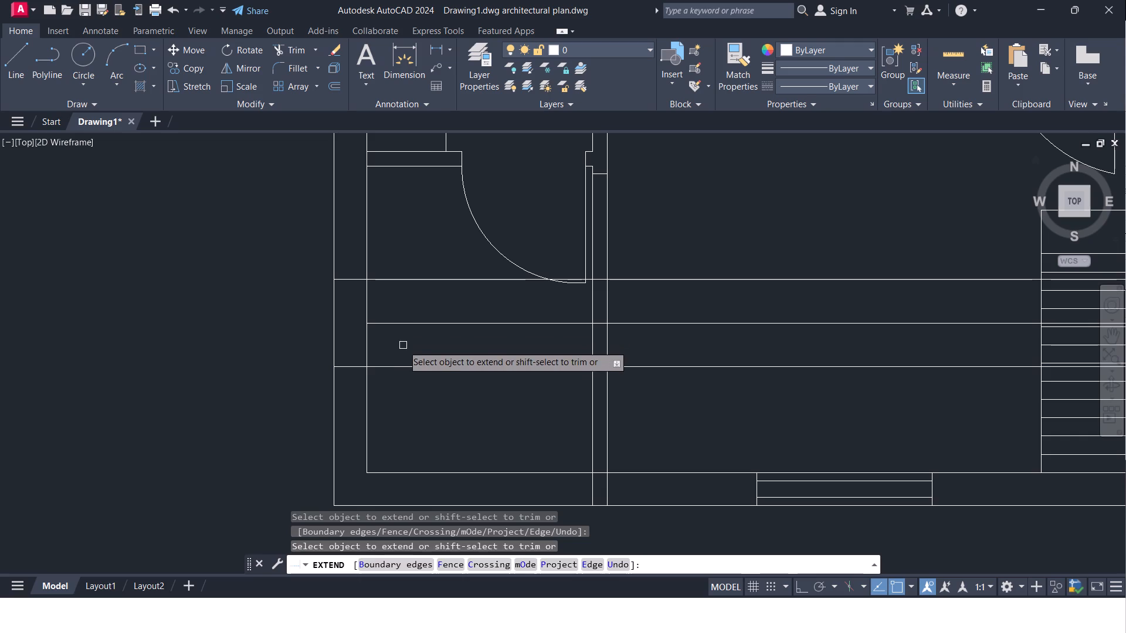
{"action": "key", "text": "Escape"}
Trim the three horizontal lines inside the southwest room, keeping the two short window jamb lines within the west wall.
{"action": "type", "text": "tr"}
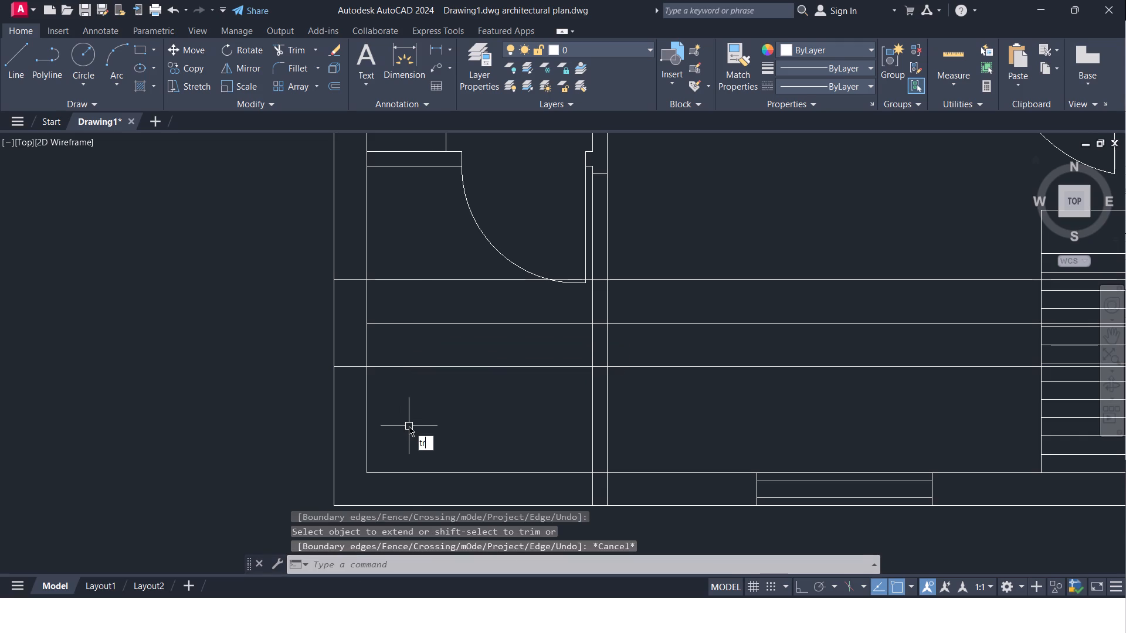
{"action": "key", "text": "Return"}
{"action": "key", "text": "Return"}
{"action": "left_click", "coordinate": [474, 282]}
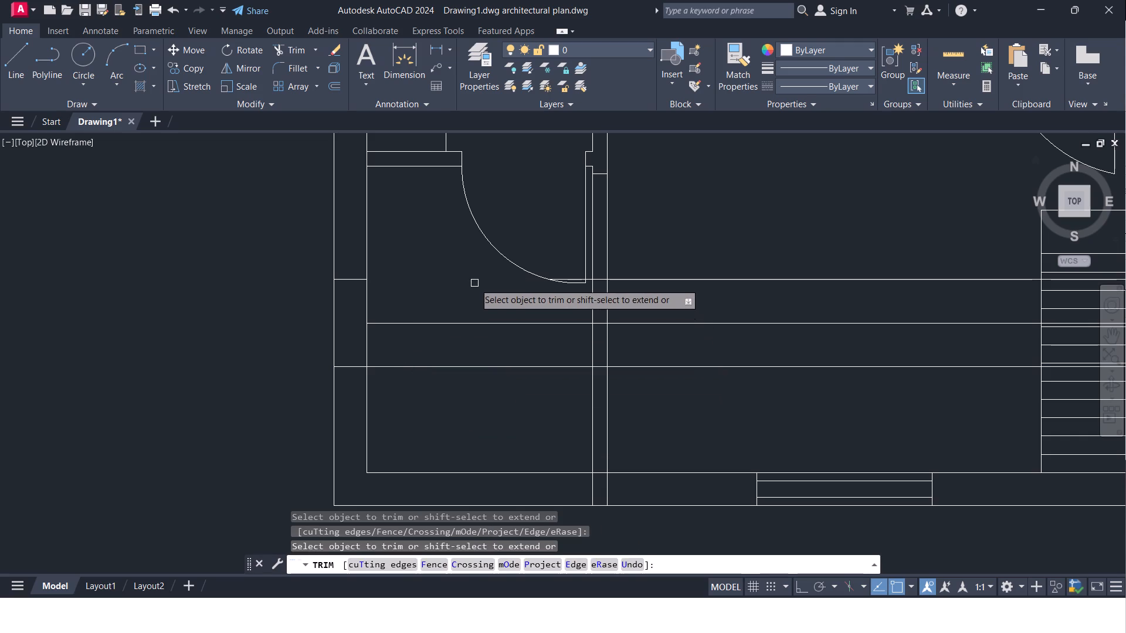
{"action": "left_click", "coordinate": [470, 325]}
{"action": "left_click", "coordinate": [467, 365]}
{"action": "key", "text": "Escape"}
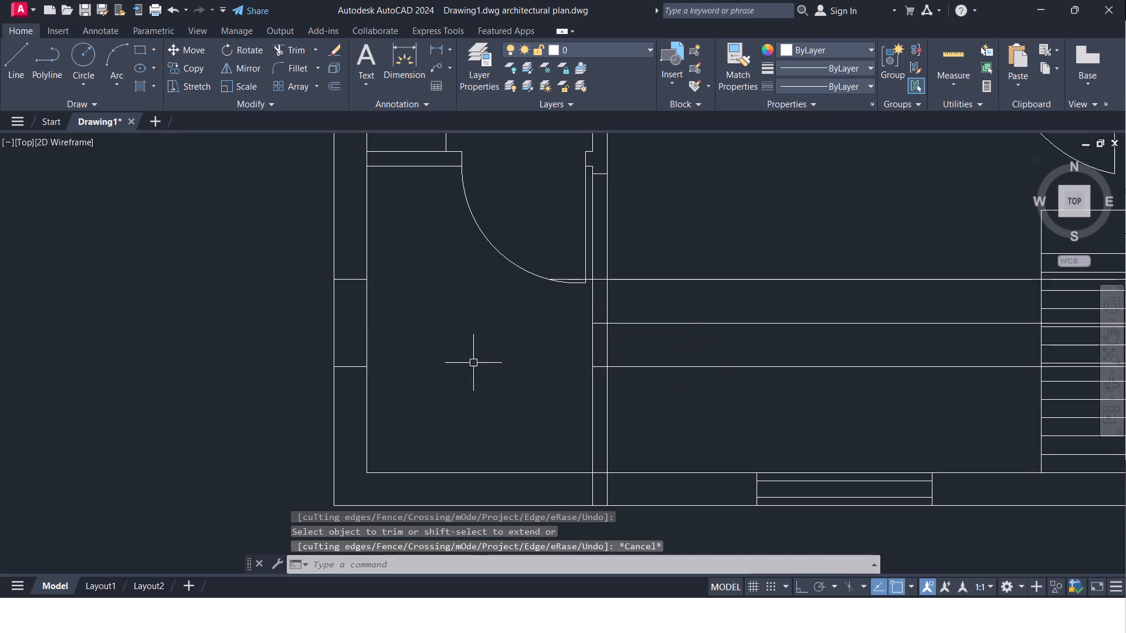
Erase the three remaining horizontal lines running east from the southwest room across the stair room.
{"action": "left_click", "coordinate": [680, 278]}
{"action": "left_click", "coordinate": [684, 321]}
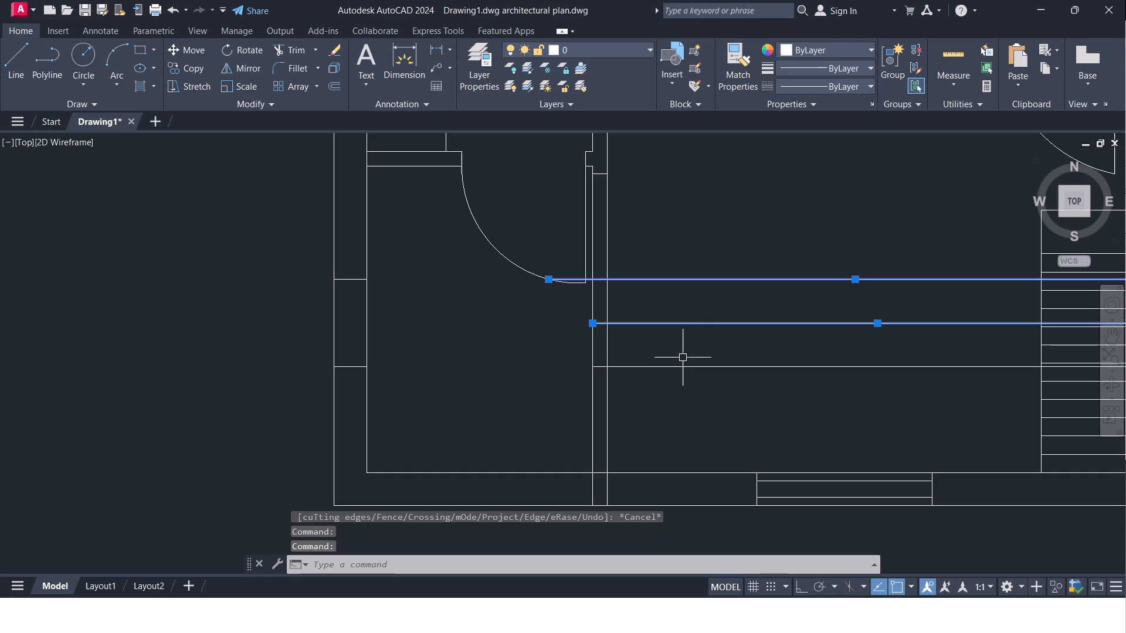
{"action": "left_click", "coordinate": [683, 367]}
{"action": "key", "text": "Delete"}
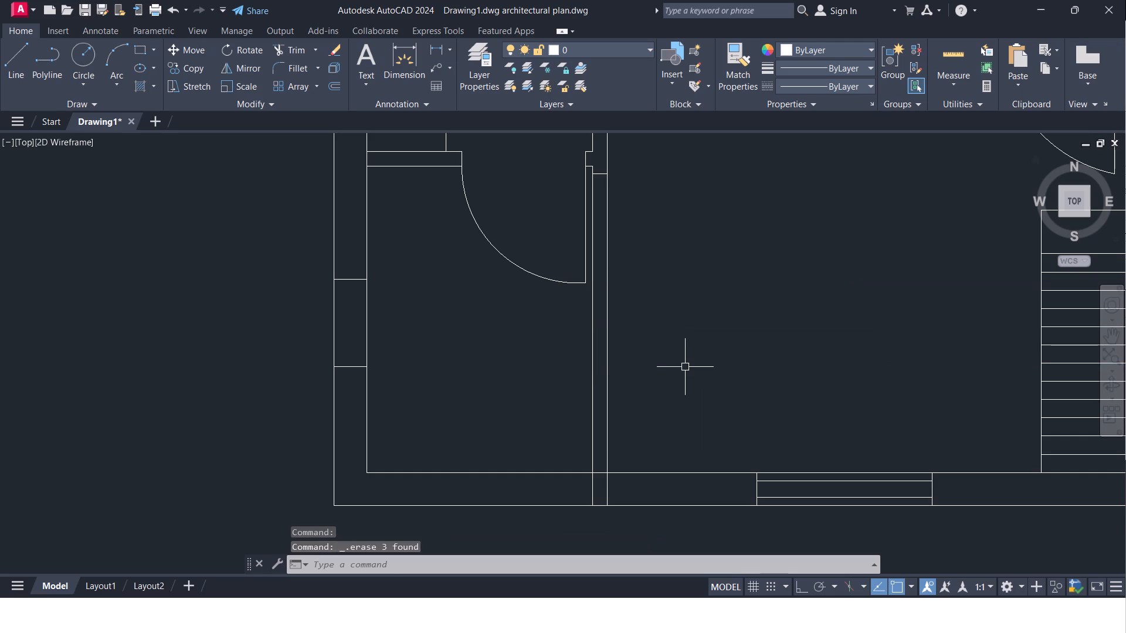
Offset the west wall's outer and inner face lines 2.25" into the wall thickness.
{"action": "key", "text": "o"}
{"action": "key", "text": "Return"}
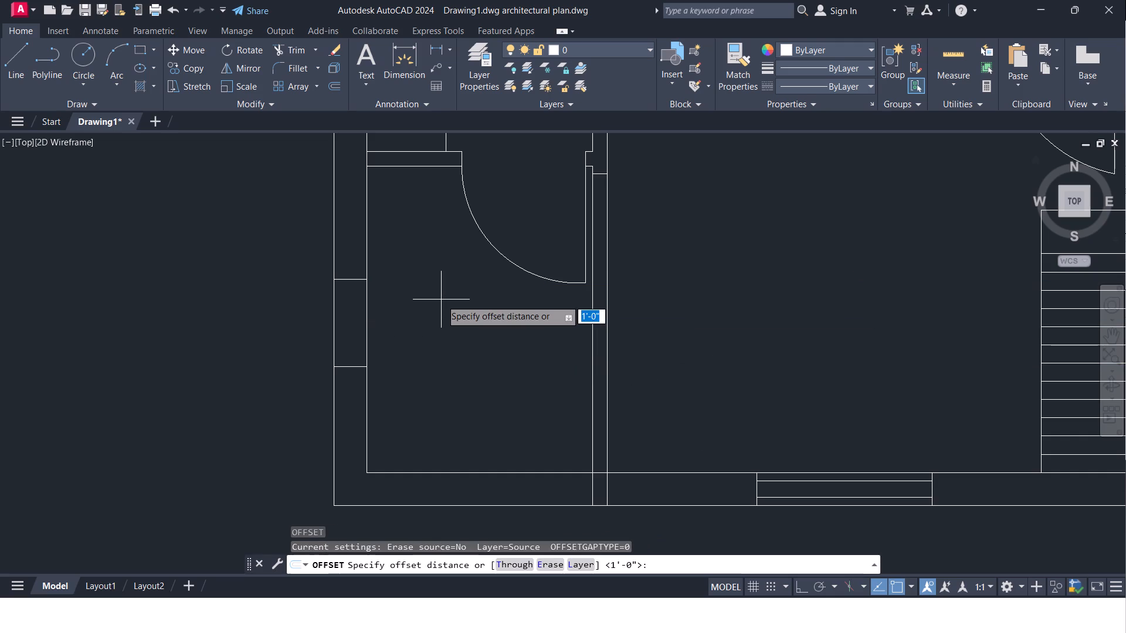
{"action": "type", "text": "2.25"}
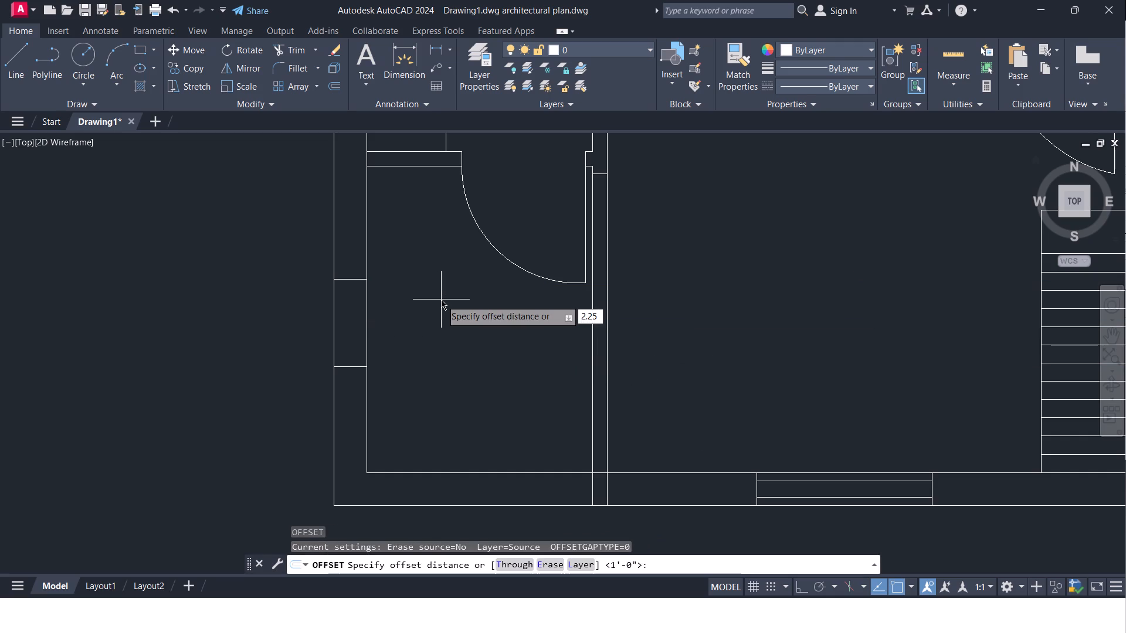
{"action": "key", "text": "shift+quotedbl"}
{"action": "key", "text": "Return"}
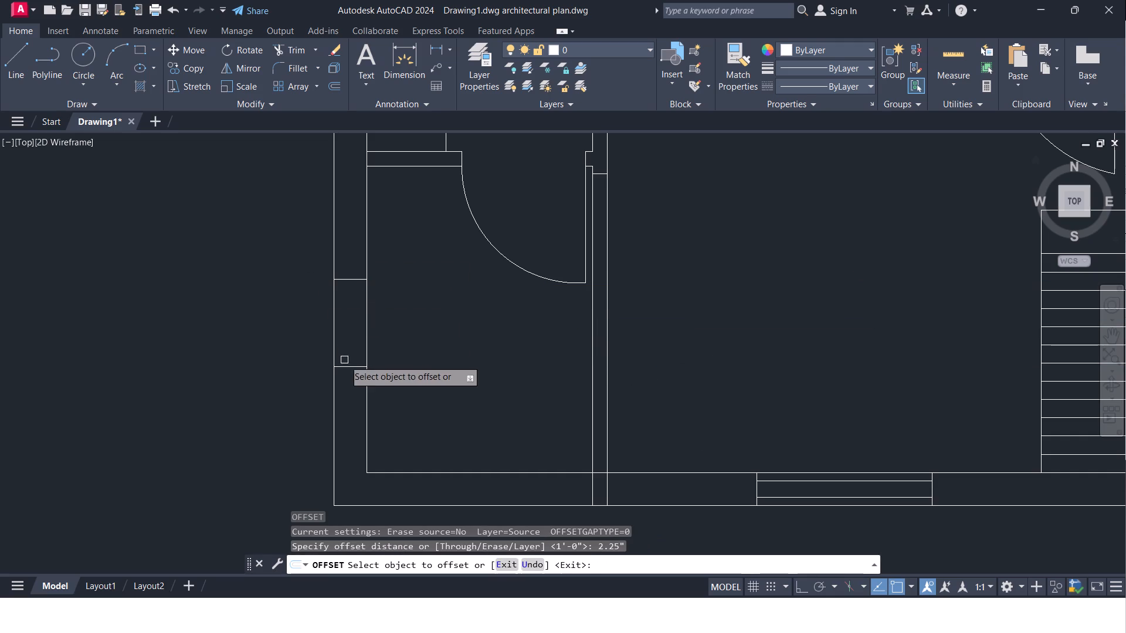
{"action": "left_click", "coordinate": [341, 341]}
{"action": "left_click", "coordinate": [330, 338]}
{"action": "left_click", "coordinate": [344, 340]}
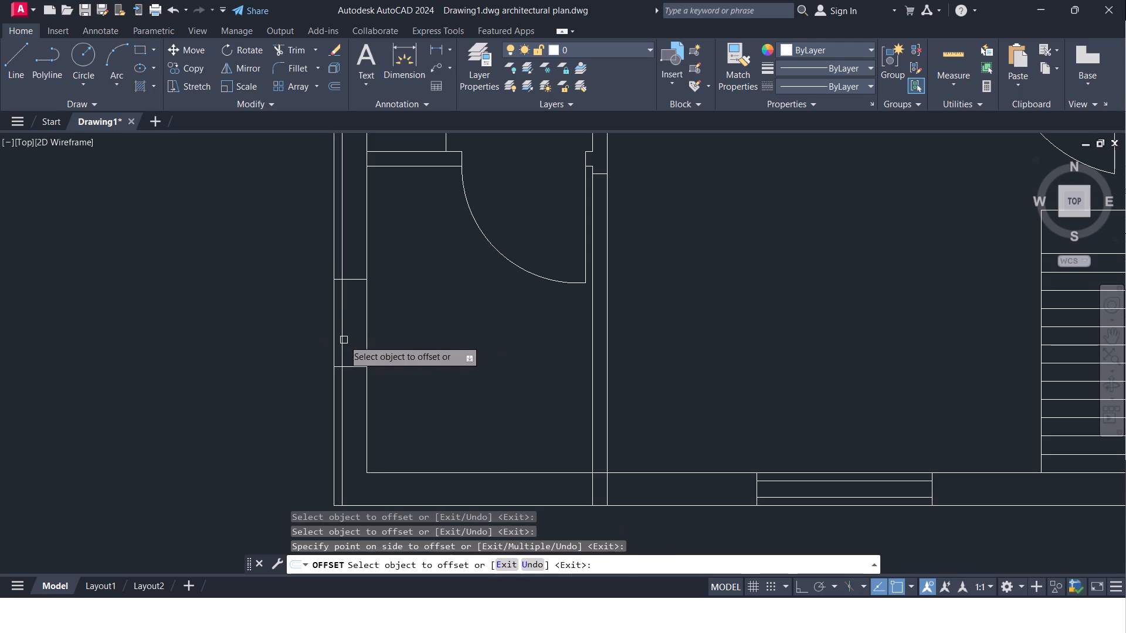
{"action": "left_click", "coordinate": [365, 345]}
{"action": "left_click", "coordinate": [347, 344]}
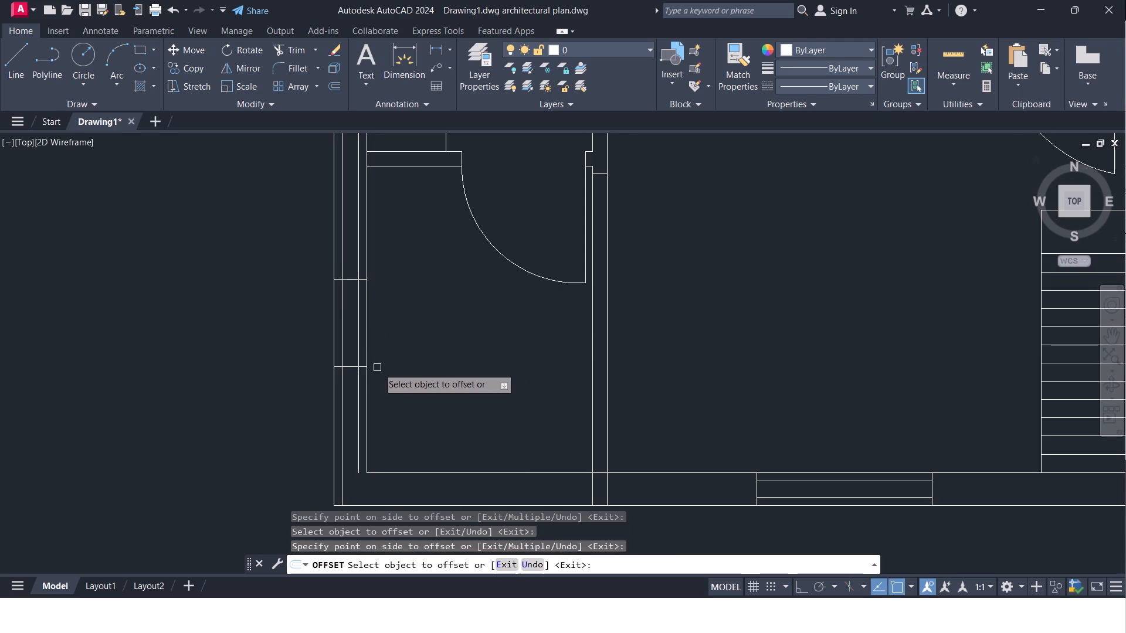
{"action": "scroll", "coordinate": [453, 376], "scroll_direction": "down", "scroll_amount": 1}
{"action": "middle_click_drag", "start_coordinate": [453, 376], "coordinate": [451, 444]}
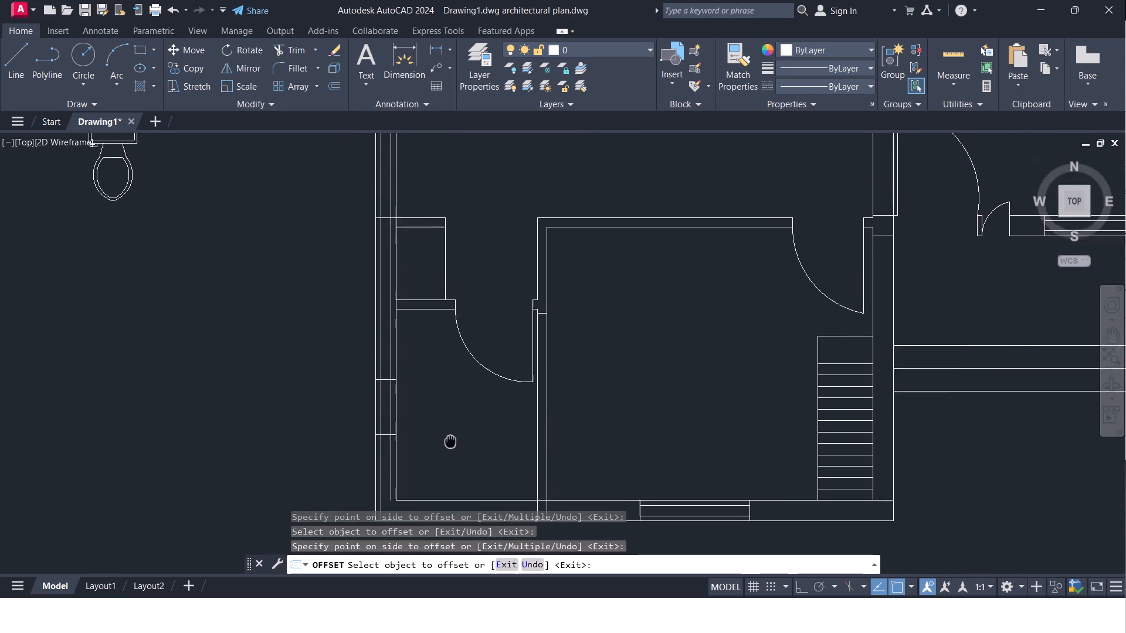
{"action": "middle_click_drag", "start_coordinate": [451, 444], "coordinate": [452, 452]}
{"action": "scroll", "coordinate": [391, 302], "scroll_direction": "down", "scroll_amount": 1}
{"action": "middle_click_drag", "start_coordinate": [391, 295], "coordinate": [391, 311]}
{"action": "middle_click_drag", "start_coordinate": [421, 220], "coordinate": [422, 225]}
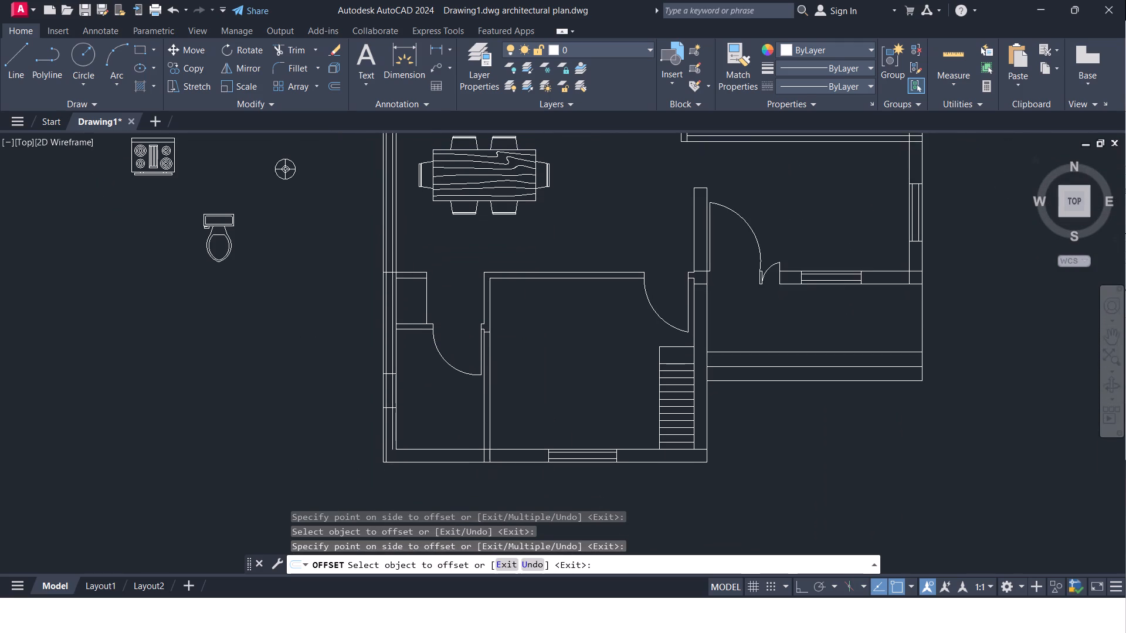
{"action": "middle_click_drag", "start_coordinate": [422, 225], "coordinate": [431, 390]}
{"action": "middle_click", "coordinate": [431, 390]}
{"action": "key", "text": "Escape"}
Switch to Calculator, compute 9.8 divided by 2, and close it.
{"action": "scroll", "coordinate": [430, 389], "scroll_direction": "up", "scroll_amount": 1}
{"action": "middle_click_drag", "start_coordinate": [430, 389], "coordinate": [429, 388]}
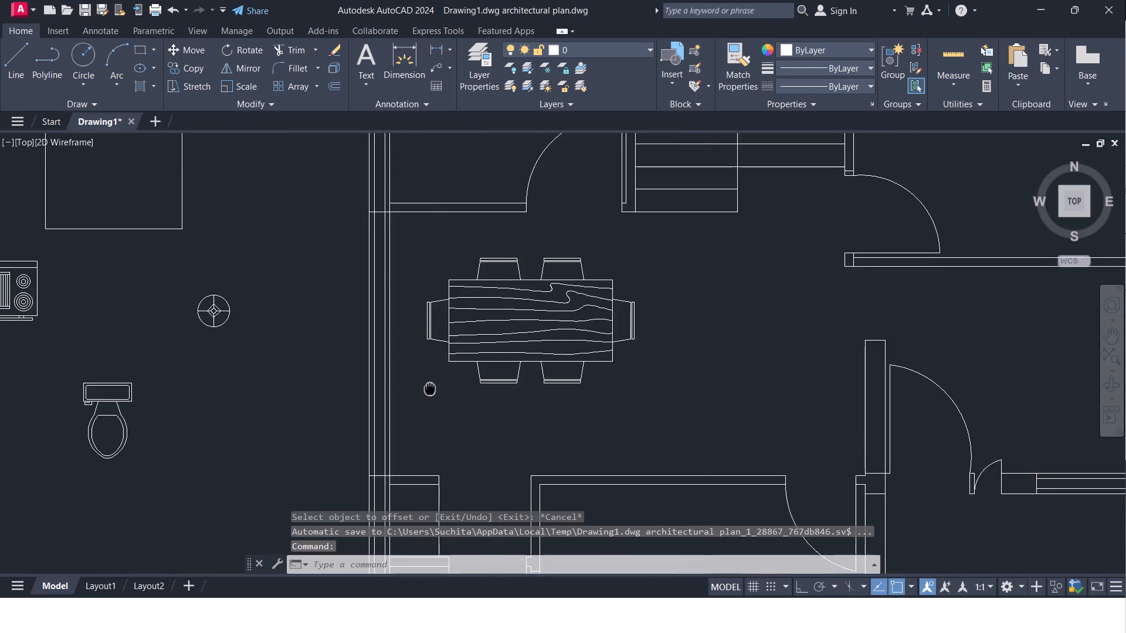
{"action": "middle_click_drag", "start_coordinate": [429, 388], "coordinate": [420, 353]}
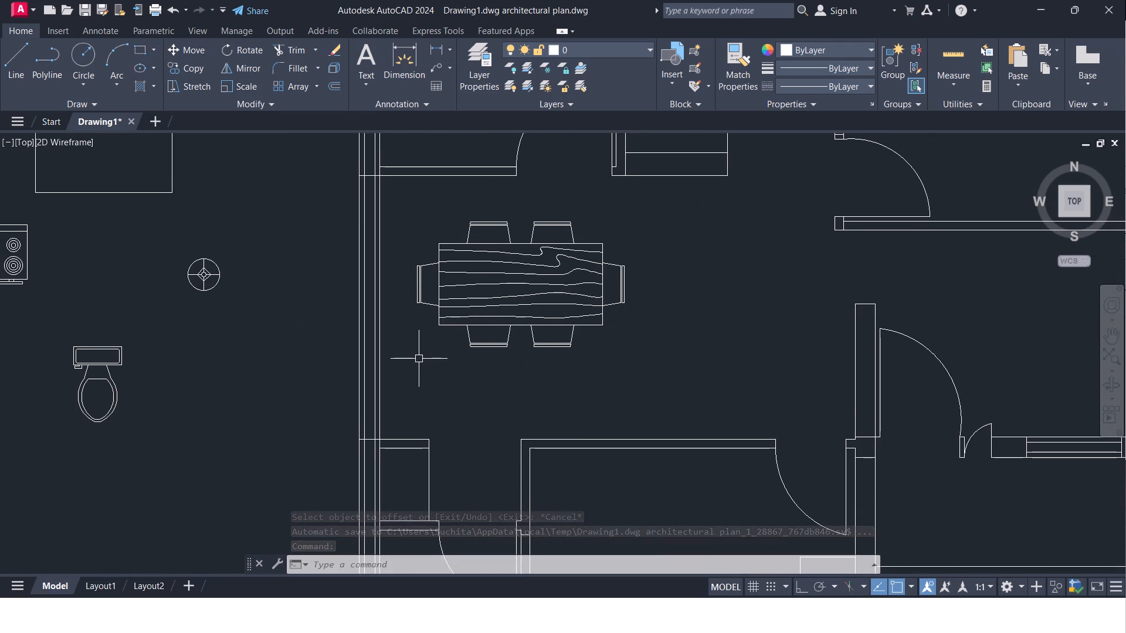
{"action": "key", "text": "9"}
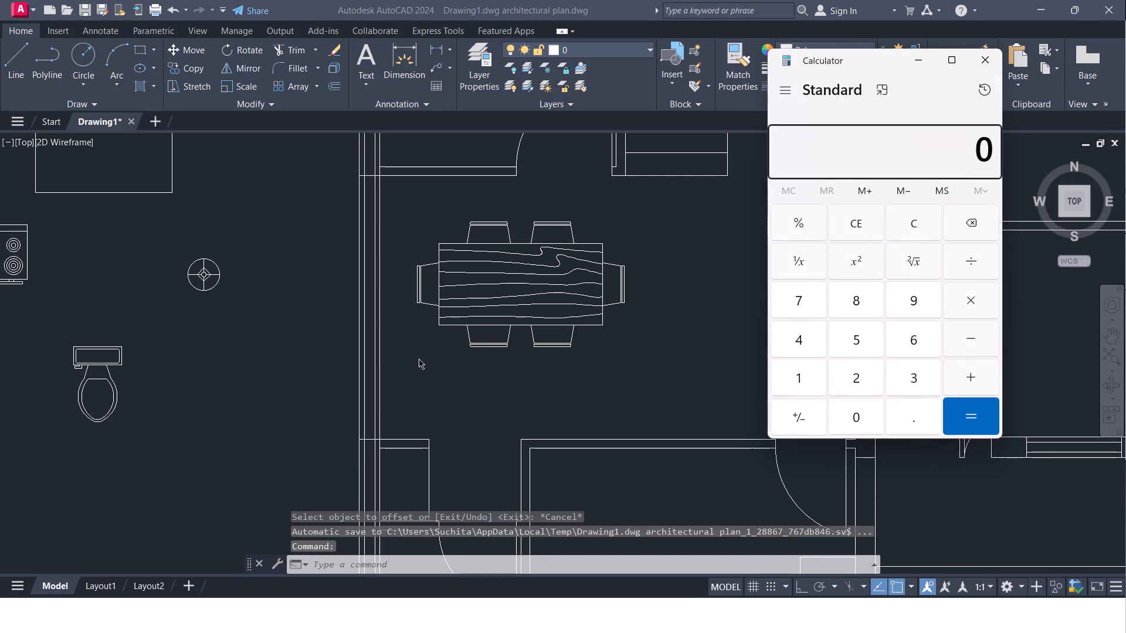
{"action": "type", "text": "9.8/2"}
{"action": "key", "text": "Return"}
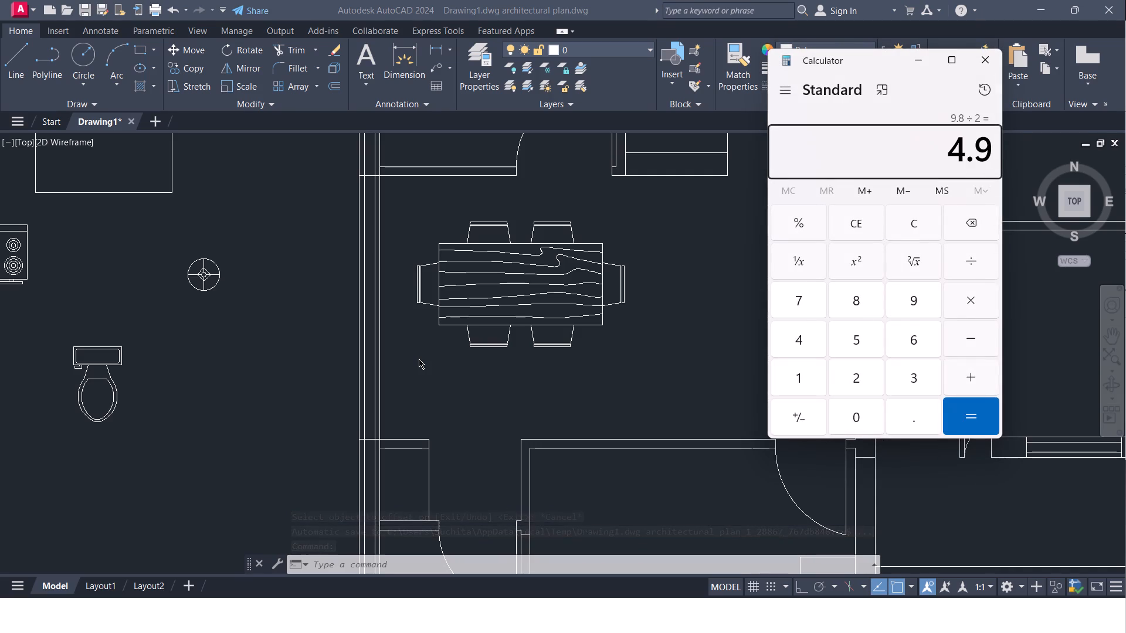
{"action": "left_click", "coordinate": [975, 55]}
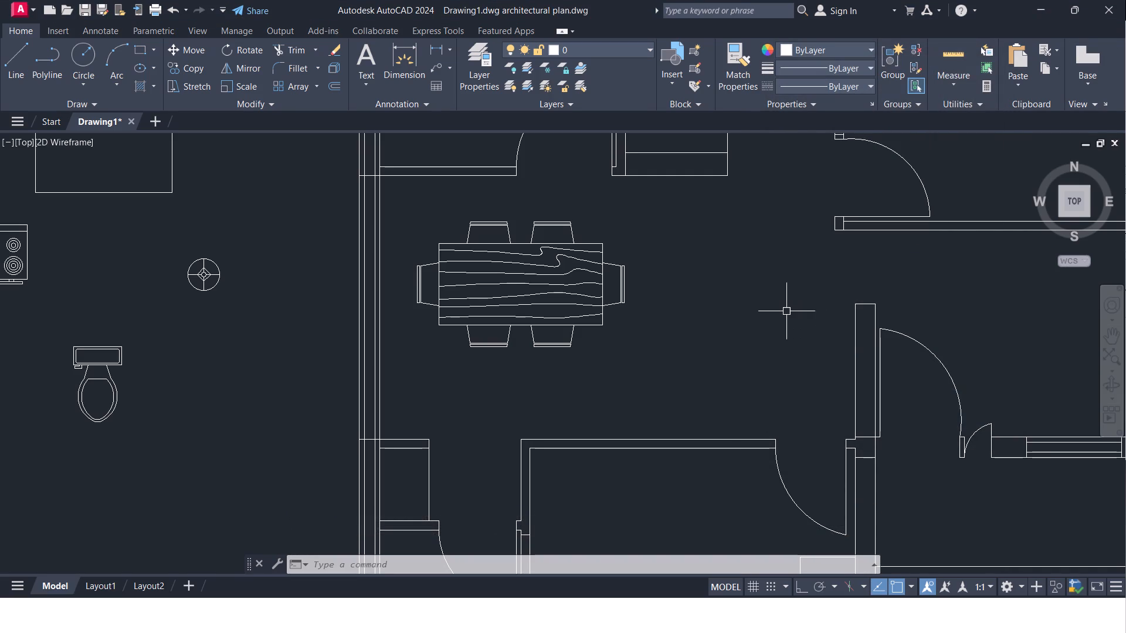
Offset the wall line along the dining area's north side 4'9" to the south.
{"action": "key", "text": "o"}
{"action": "key", "text": "Return"}
{"action": "type", "text": "4'9\""}
{"action": "key", "text": "Return"}
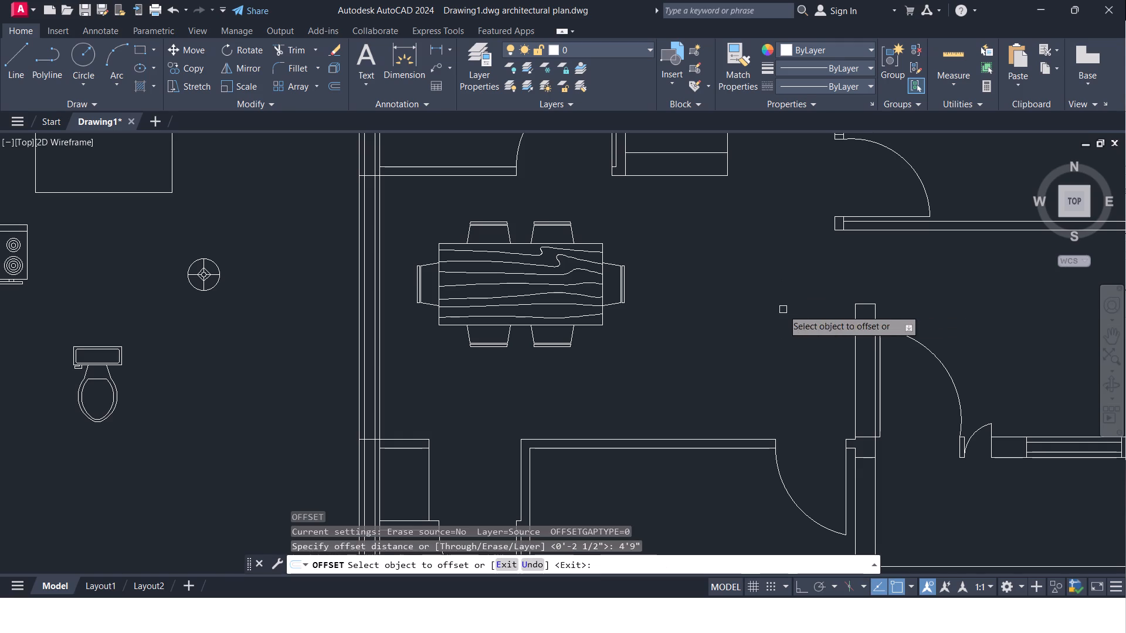
{"action": "left_click", "coordinate": [398, 178]}
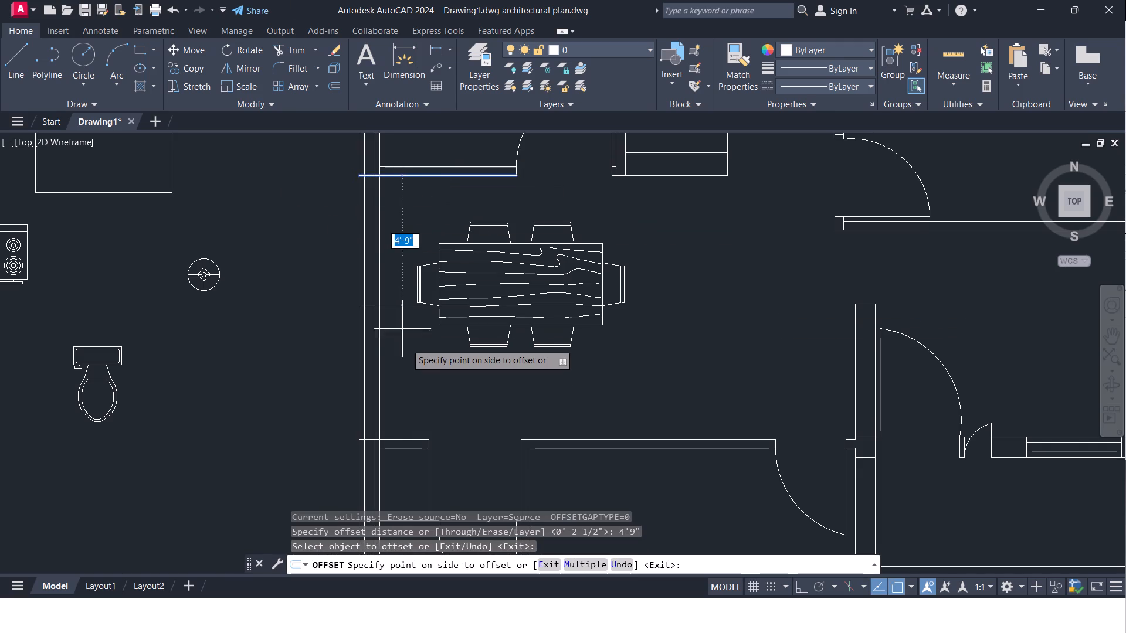
{"action": "left_click", "coordinate": [401, 369]}
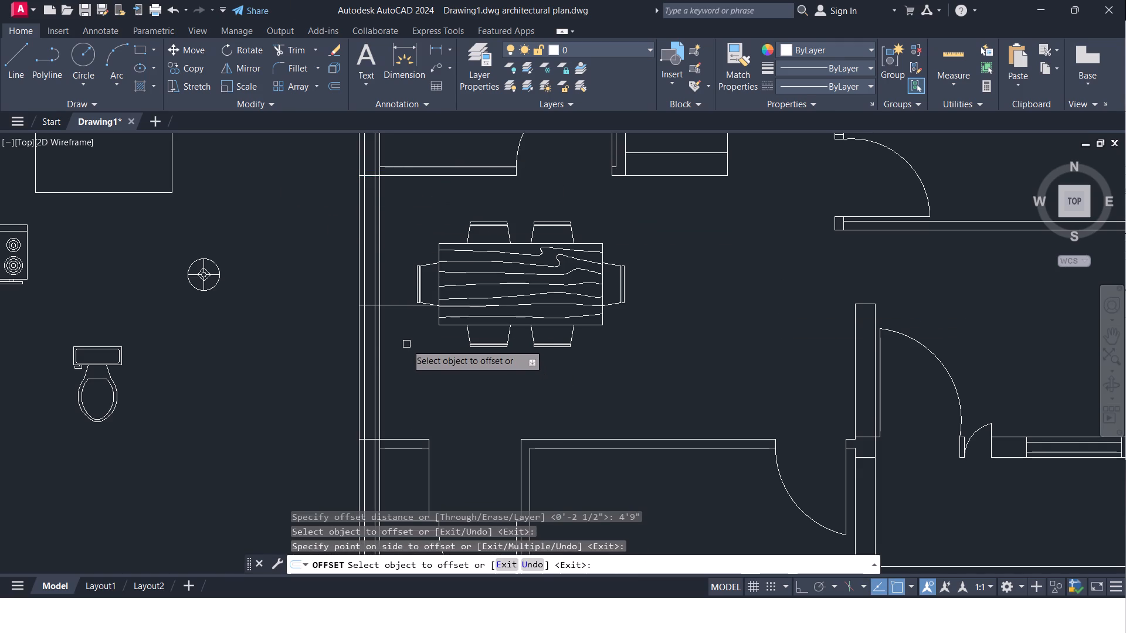
{"action": "key", "text": "Escape"}
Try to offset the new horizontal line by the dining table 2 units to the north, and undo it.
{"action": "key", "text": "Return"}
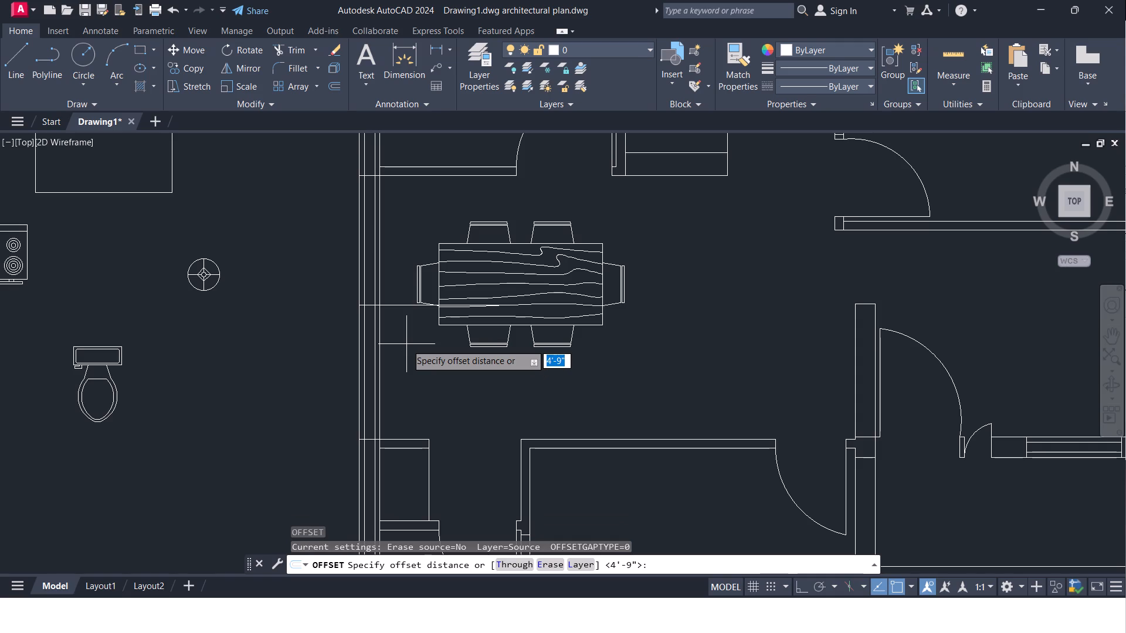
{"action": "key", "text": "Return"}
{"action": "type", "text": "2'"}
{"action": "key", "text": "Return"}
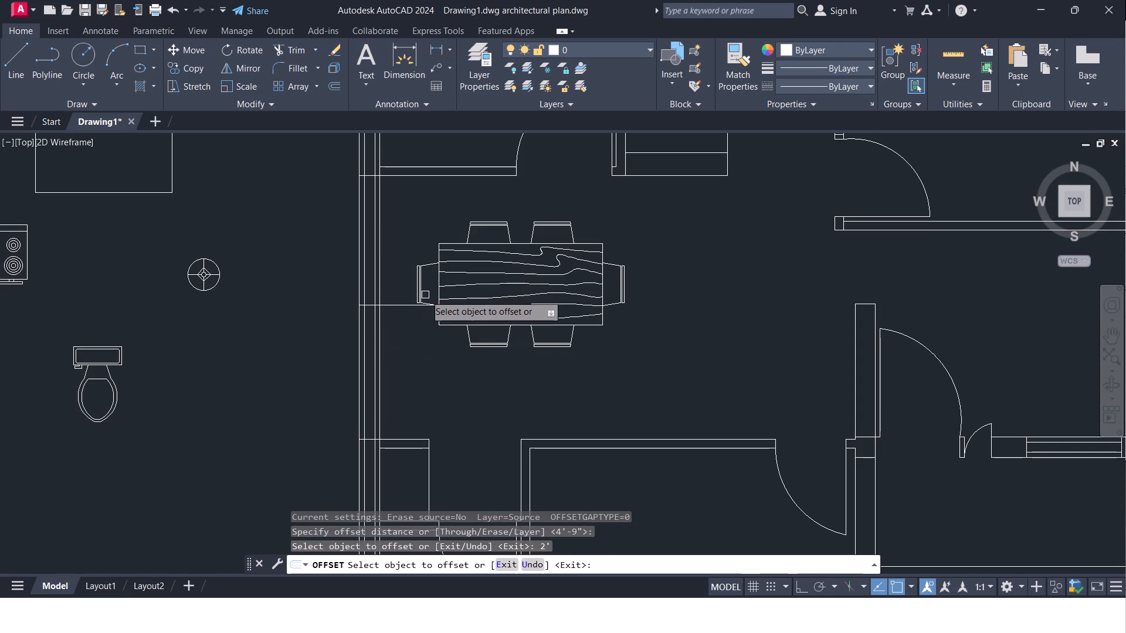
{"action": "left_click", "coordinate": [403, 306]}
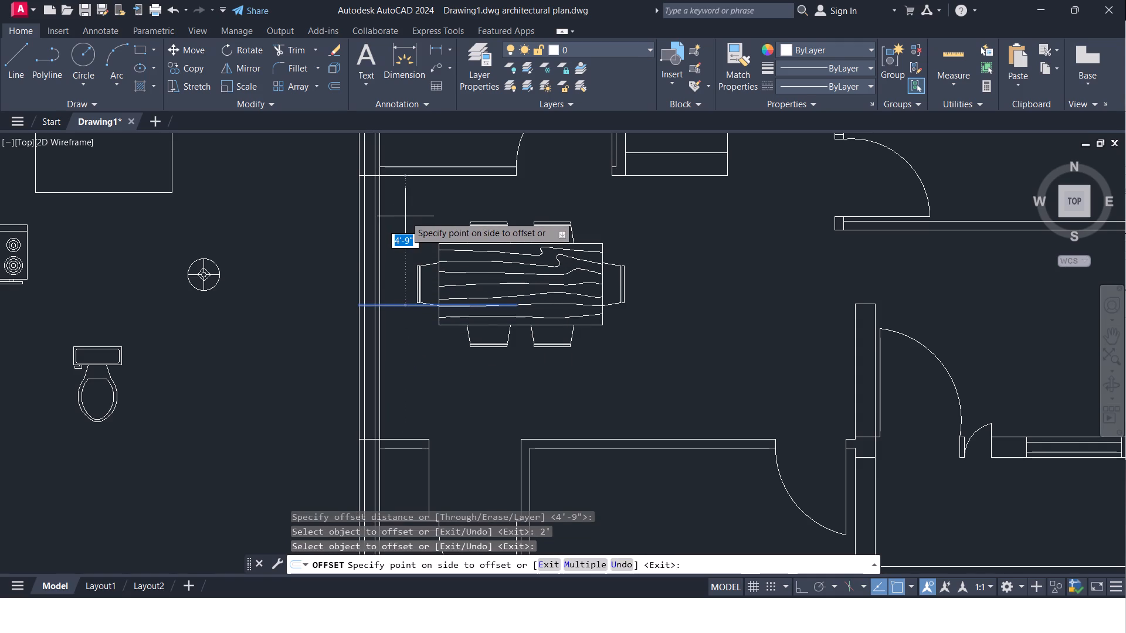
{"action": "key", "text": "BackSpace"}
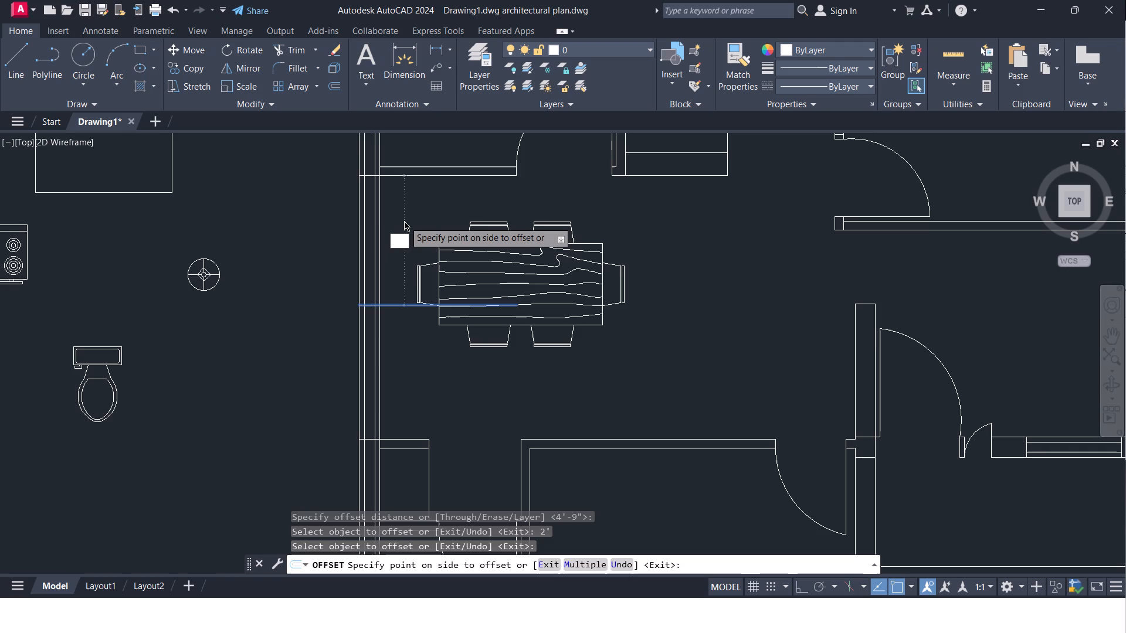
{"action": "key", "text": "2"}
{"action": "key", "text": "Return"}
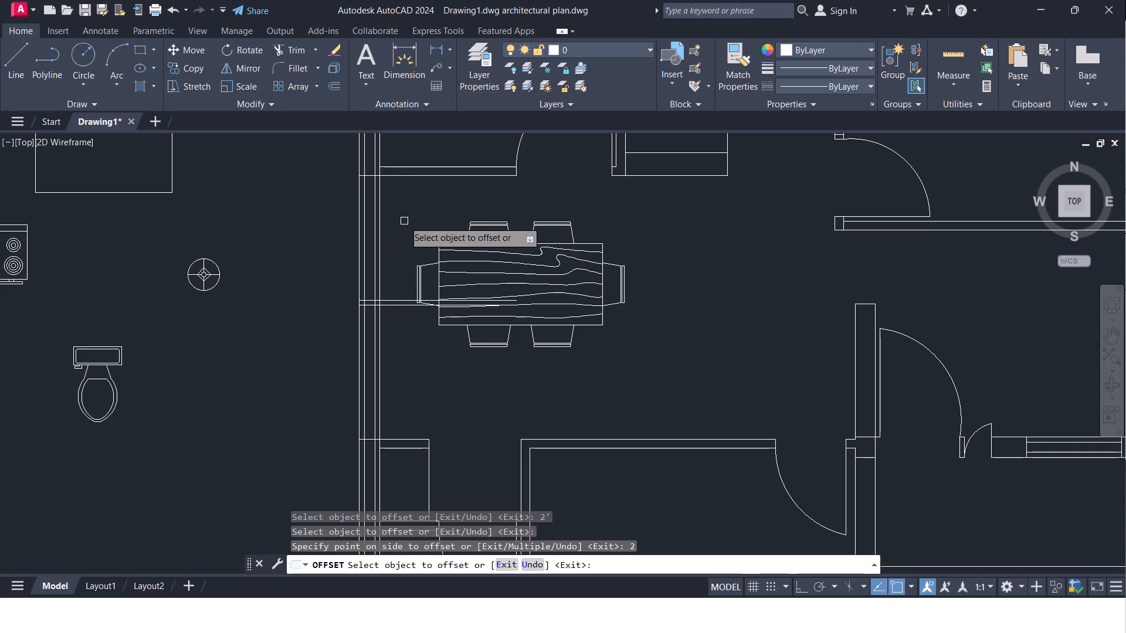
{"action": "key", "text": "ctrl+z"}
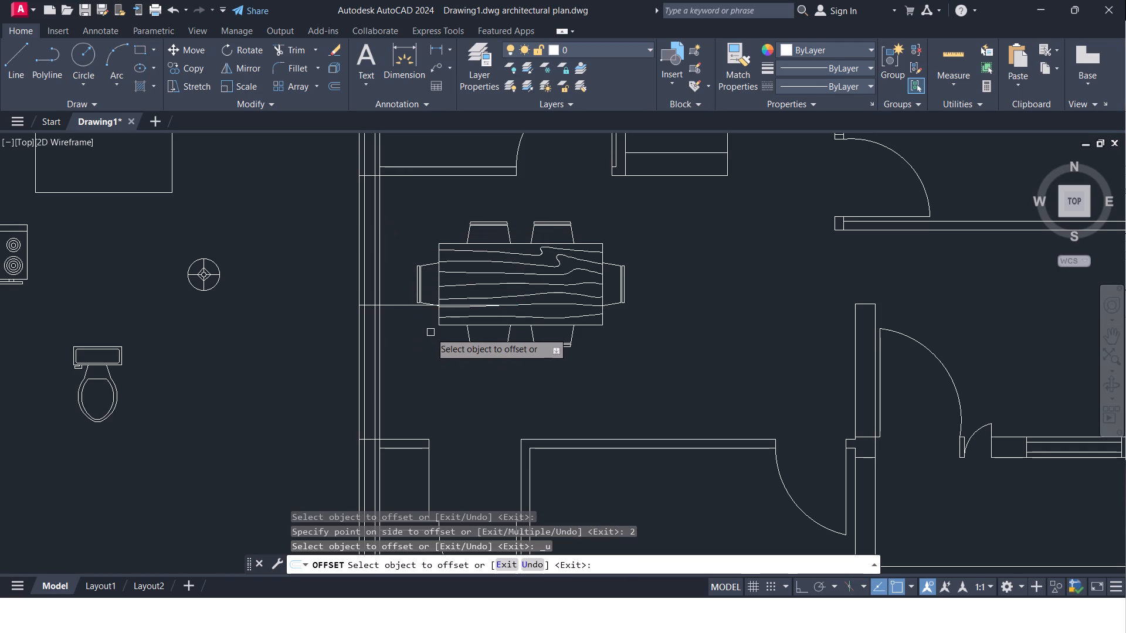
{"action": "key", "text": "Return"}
Offset the new horizontal line by the dining table 2' to the north and 2' to the south.
{"action": "key", "text": "Return"}
{"action": "type", "text": "2'"}
{"action": "key", "text": "Return"}
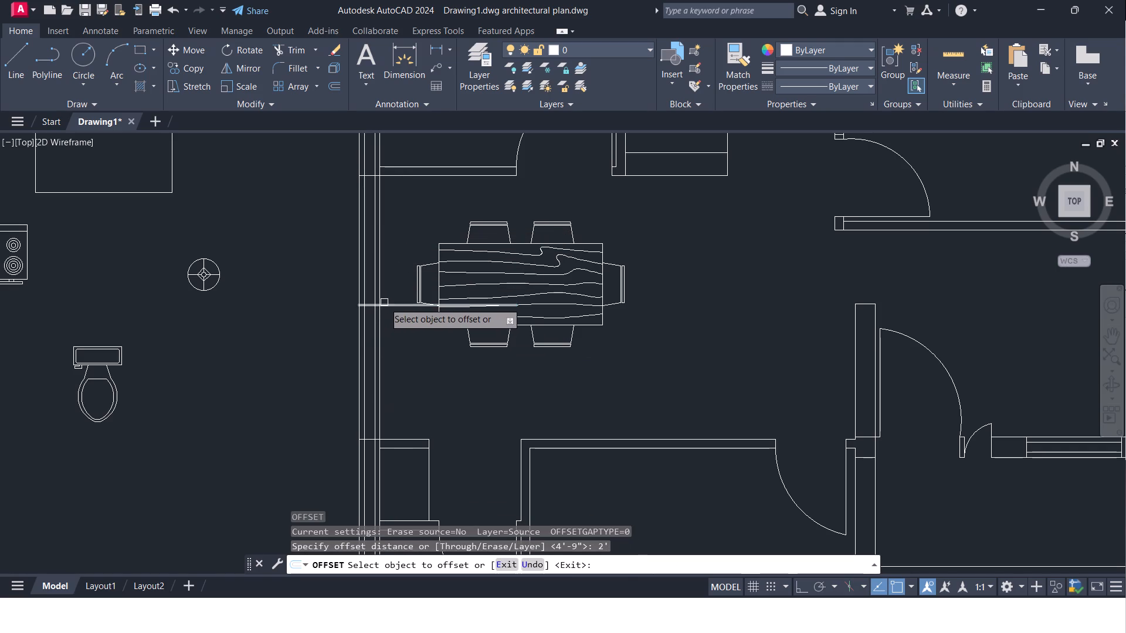
{"action": "left_click", "coordinate": [385, 302]}
{"action": "left_click", "coordinate": [379, 226]}
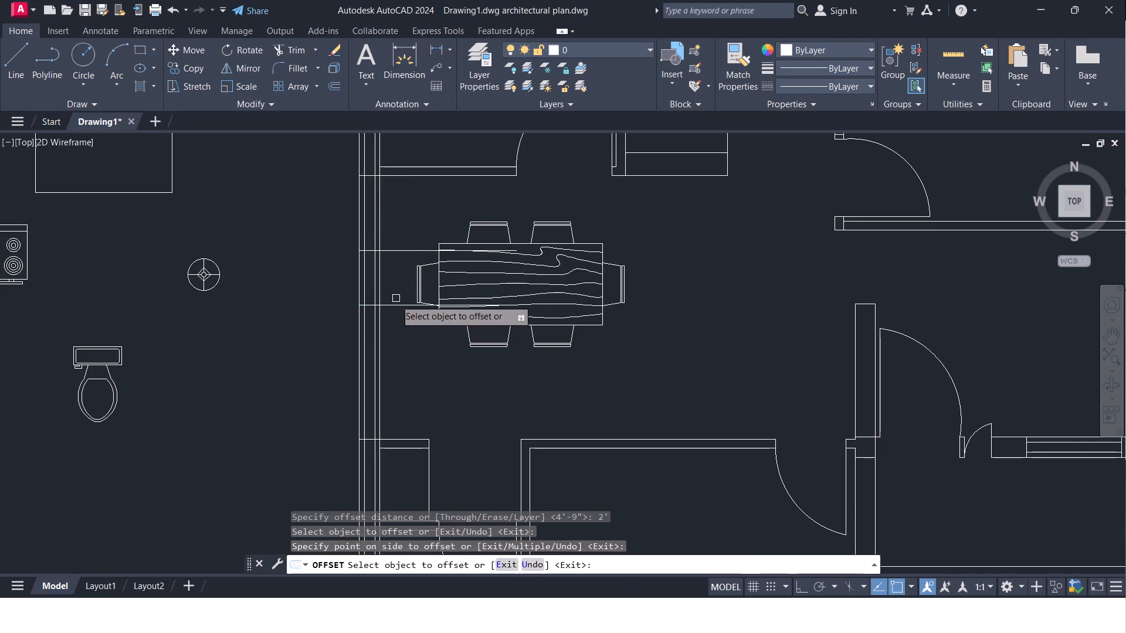
{"action": "left_click_drag", "start_coordinate": [395, 306], "coordinate": [396, 315]}
{"action": "left_click", "coordinate": [402, 360]}
{"action": "key", "text": "Escape"}
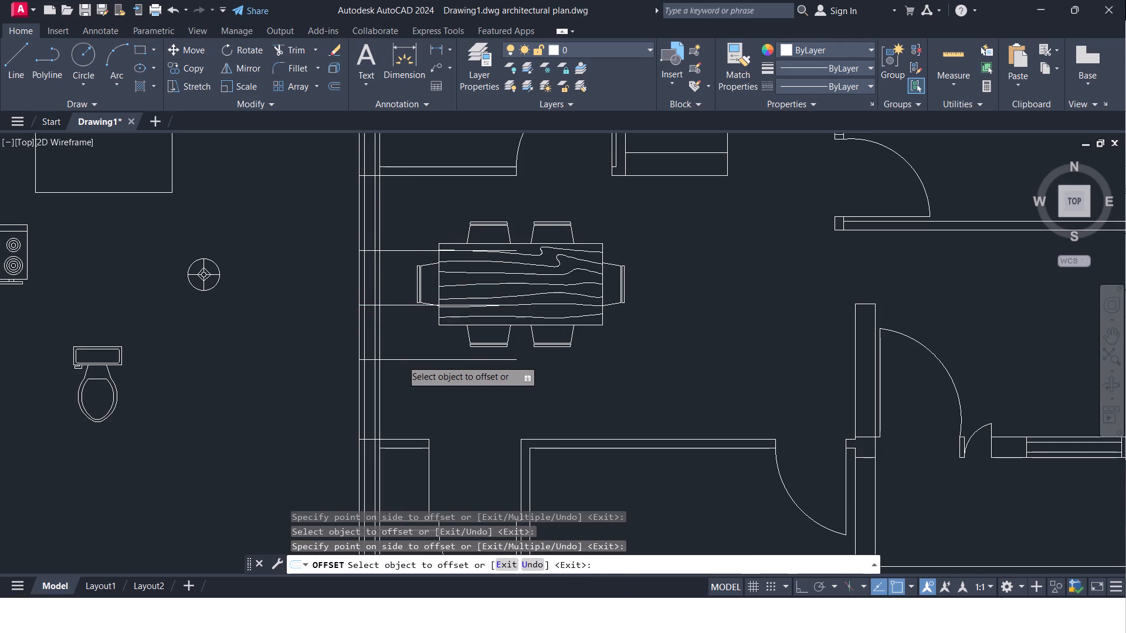
Trim the three horizontal lines in the dining area back to the west wall's inner face.
{"action": "type", "text": "tr"}
{"action": "key", "text": "Return"}
{"action": "key", "text": "Return"}
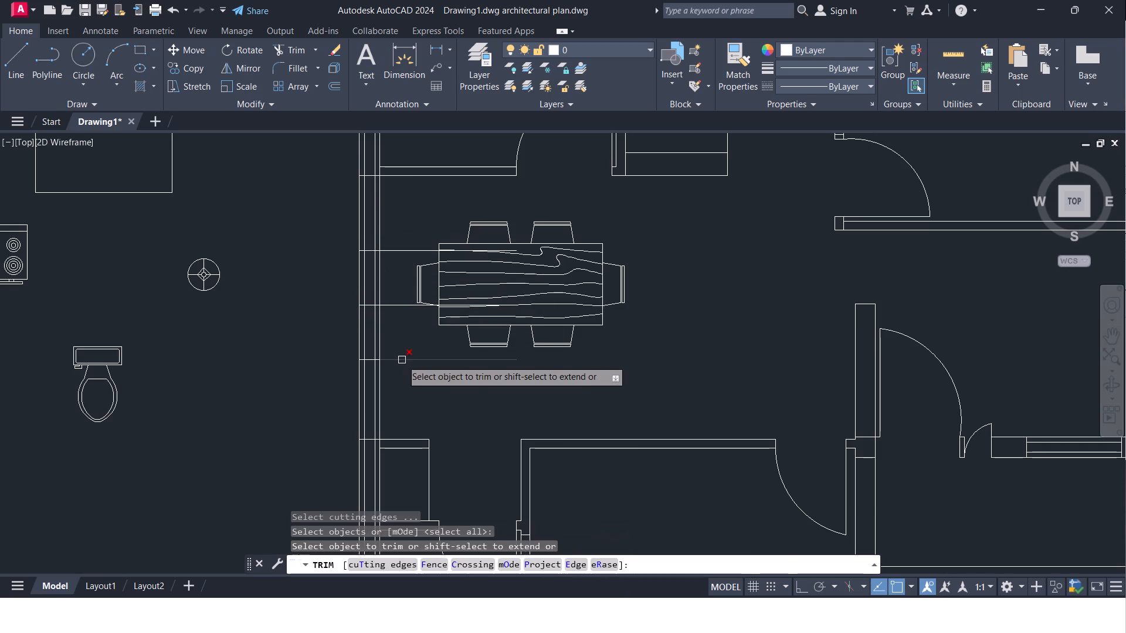
{"action": "left_click", "coordinate": [391, 247]}
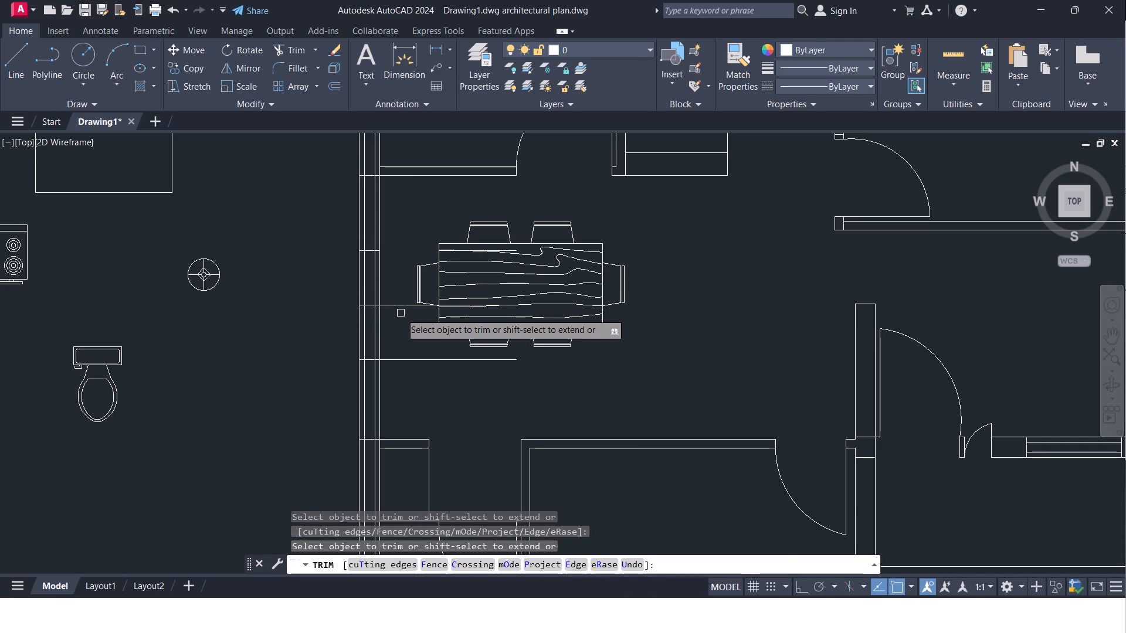
{"action": "left_click", "coordinate": [400, 308]}
{"action": "left_click", "coordinate": [412, 361]}
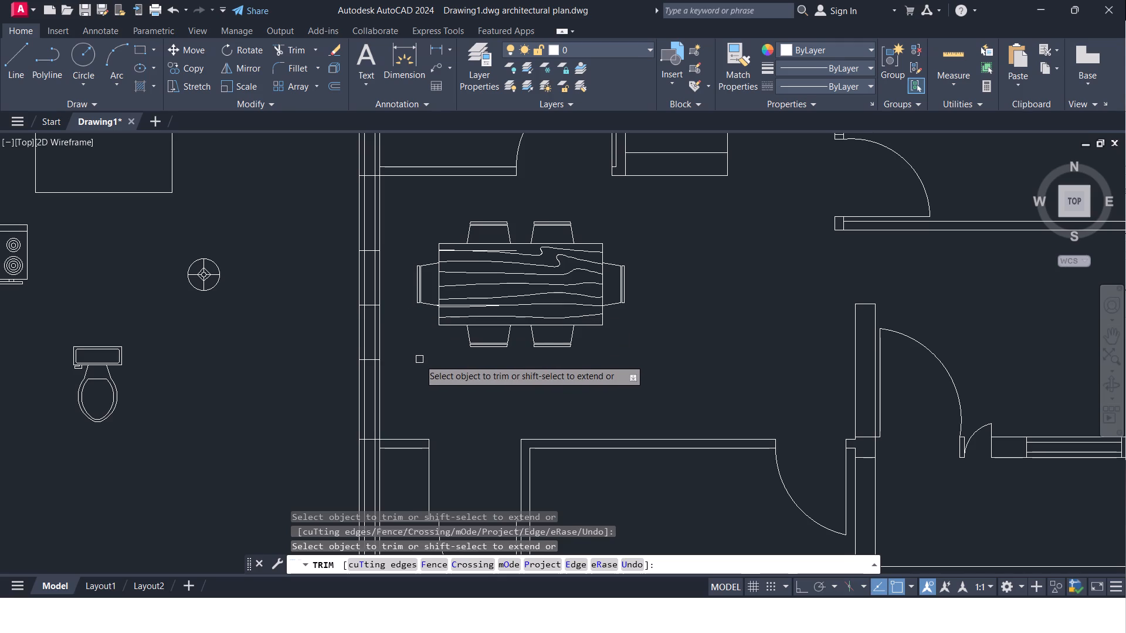
Remove the middle short line within the dining area's west wall, trimming its centre portion and erasing the two end pieces.
{"action": "scroll", "coordinate": [368, 307], "scroll_direction": "up", "scroll_amount": 1}
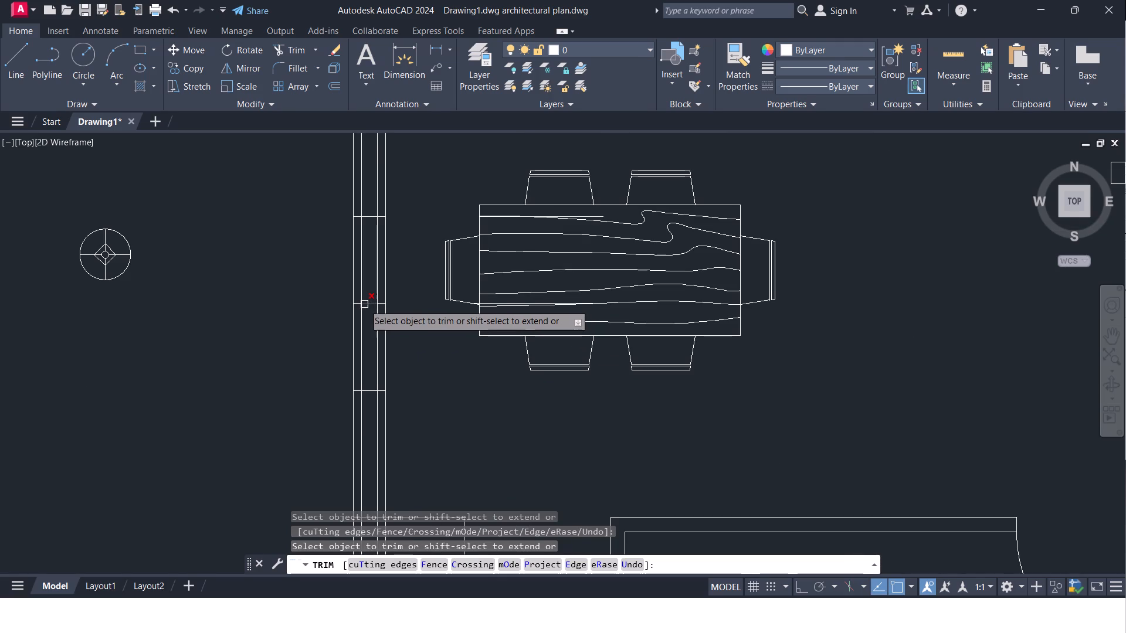
{"action": "scroll", "coordinate": [367, 303], "scroll_direction": "up", "scroll_amount": 2}
{"action": "left_click", "coordinate": [368, 307]}
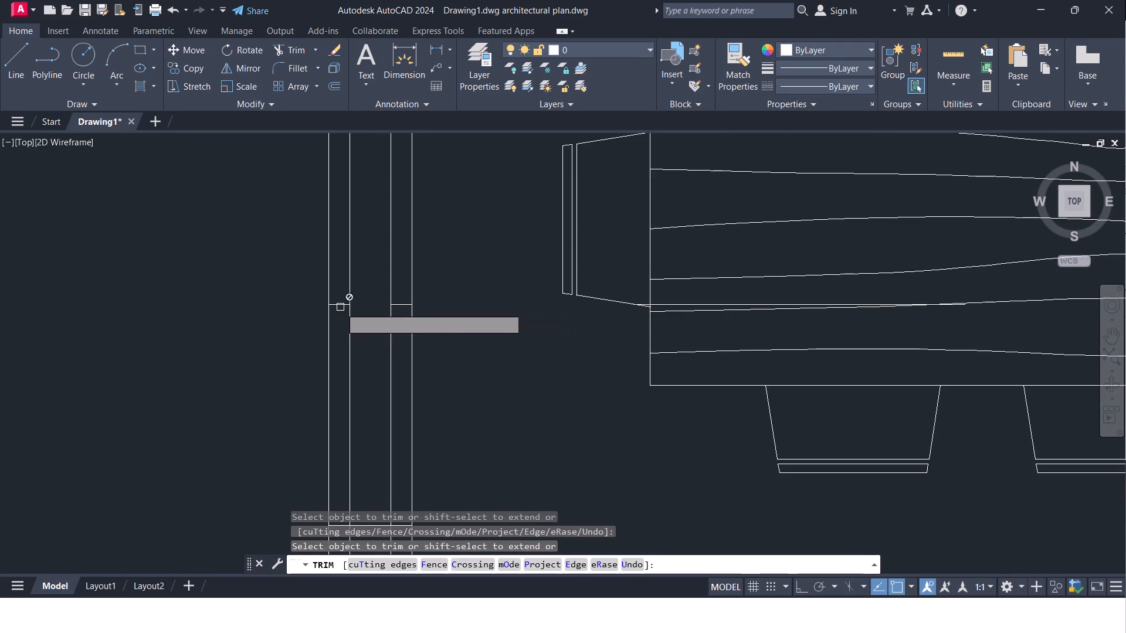
{"action": "left_click", "coordinate": [340, 307]}
{"action": "left_click", "coordinate": [340, 305]}
{"action": "key", "text": "Escape"}
{"action": "left_click", "coordinate": [340, 305]}
{"action": "left_click", "coordinate": [404, 305]}
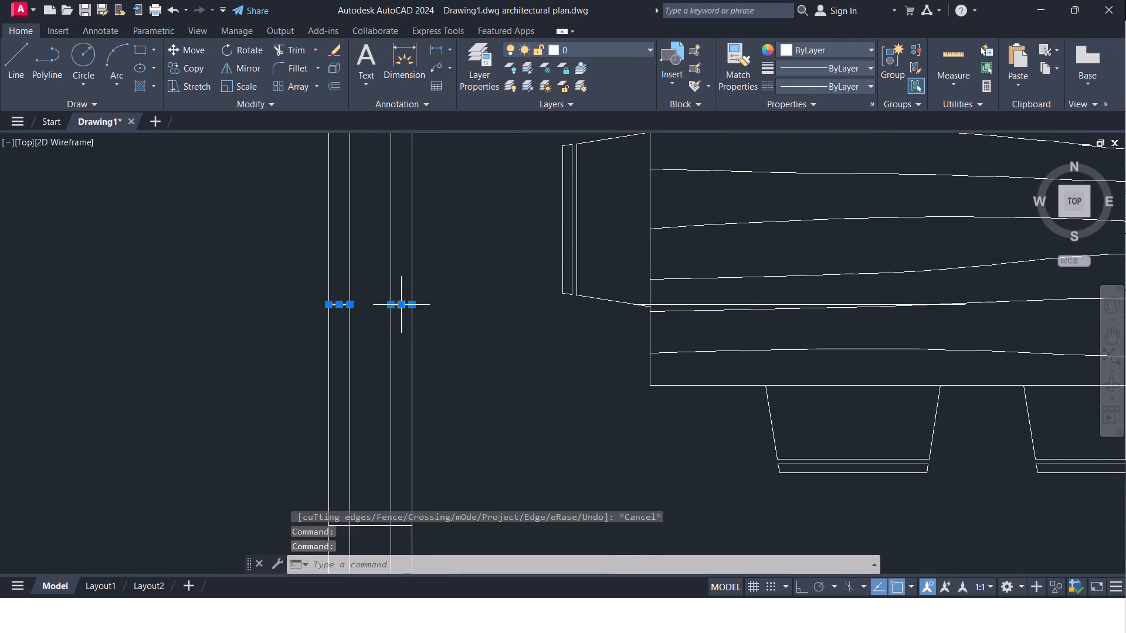
{"action": "key", "text": "Delete"}
Erase the two leftover horizontal line segments lying across the dining table.
{"action": "scroll", "coordinate": [407, 307], "scroll_direction": "down", "scroll_amount": 3}
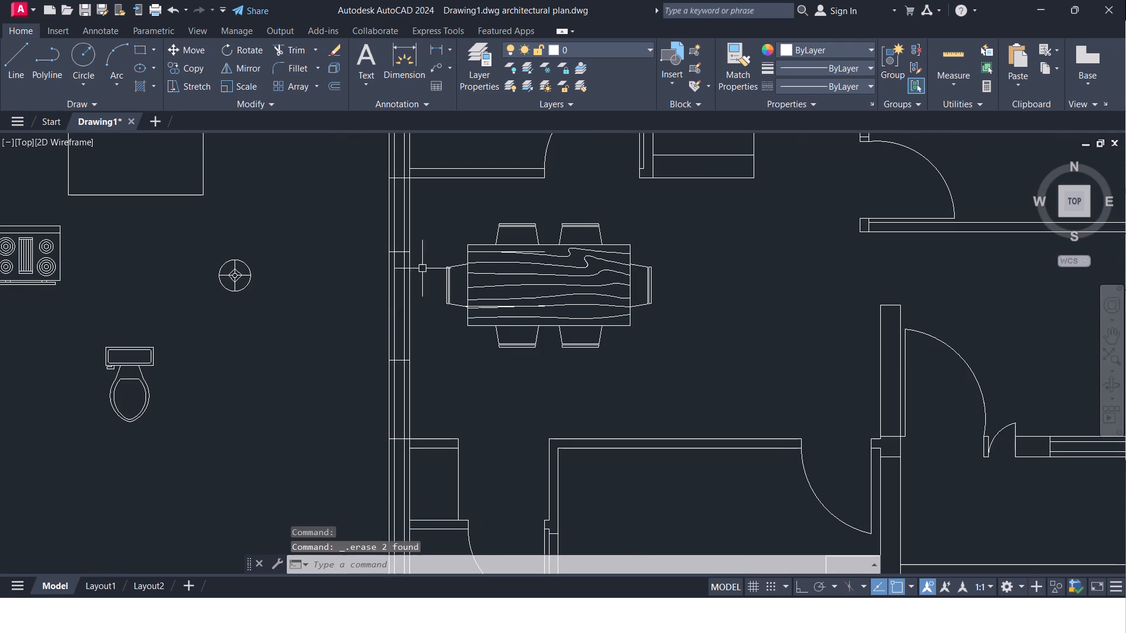
{"action": "scroll", "coordinate": [528, 254], "scroll_direction": "up", "scroll_amount": 2}
{"action": "left_click", "coordinate": [535, 250]}
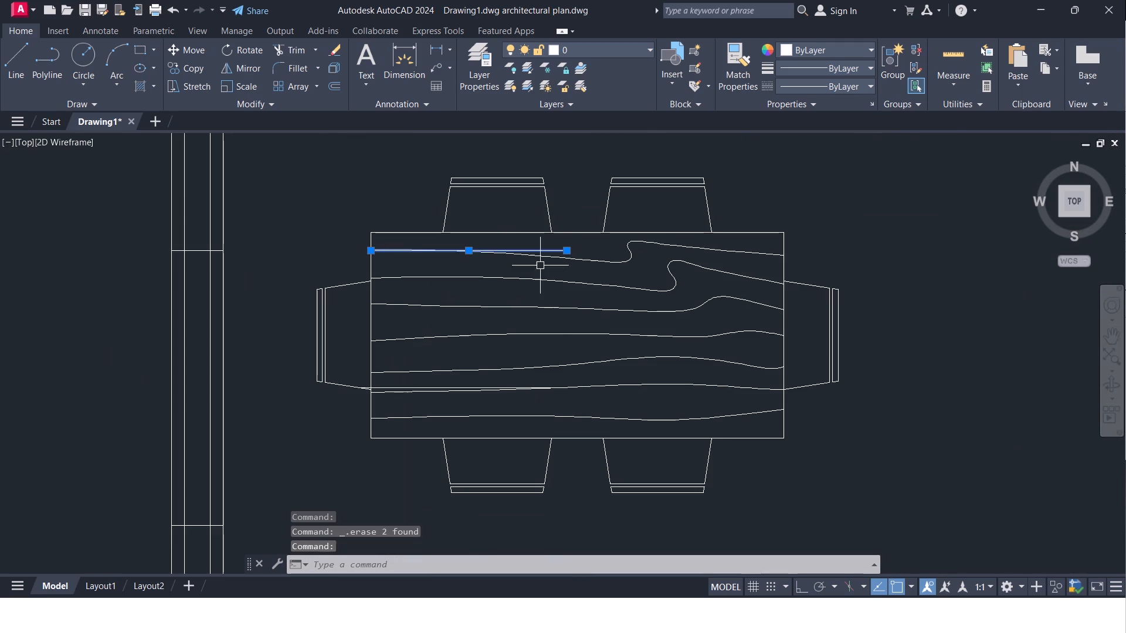
{"action": "scroll", "coordinate": [494, 395], "scroll_direction": "up", "scroll_amount": 3}
{"action": "scroll", "coordinate": [462, 381], "scroll_direction": "down", "scroll_amount": 3}
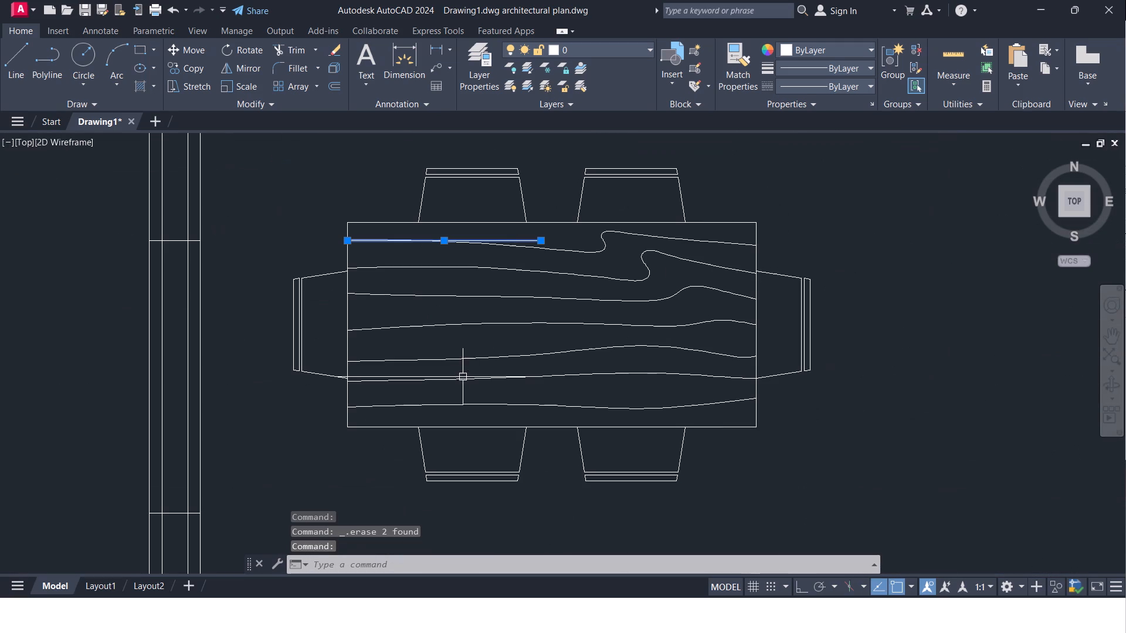
{"action": "scroll", "coordinate": [375, 384], "scroll_direction": "up", "scroll_amount": 3}
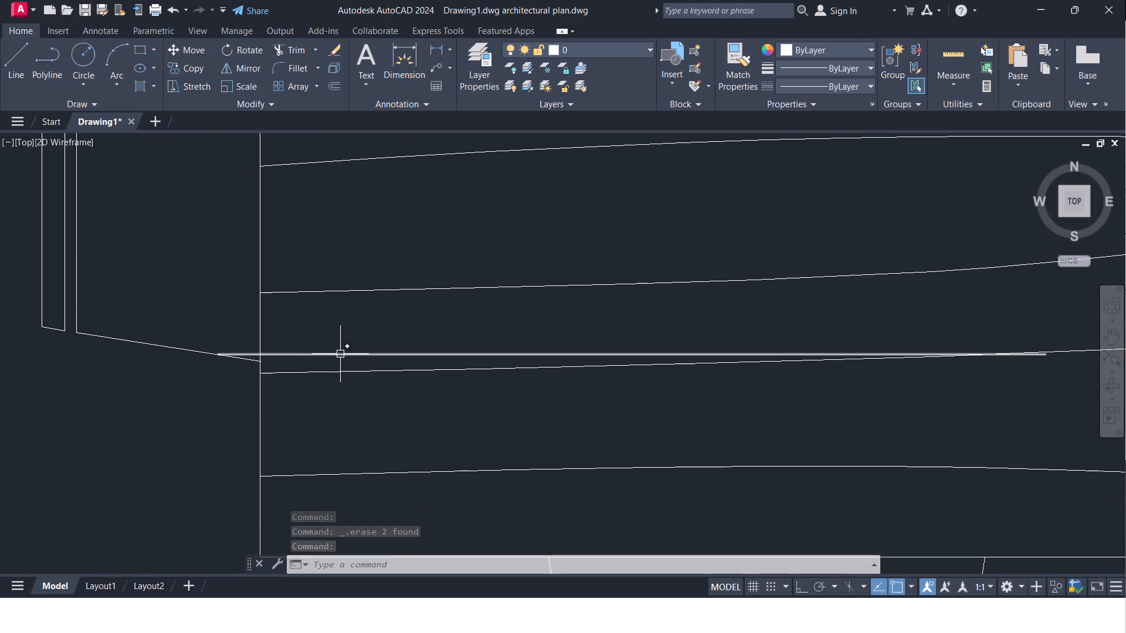
{"action": "left_click", "coordinate": [340, 354]}
{"action": "key", "text": "Delete"}
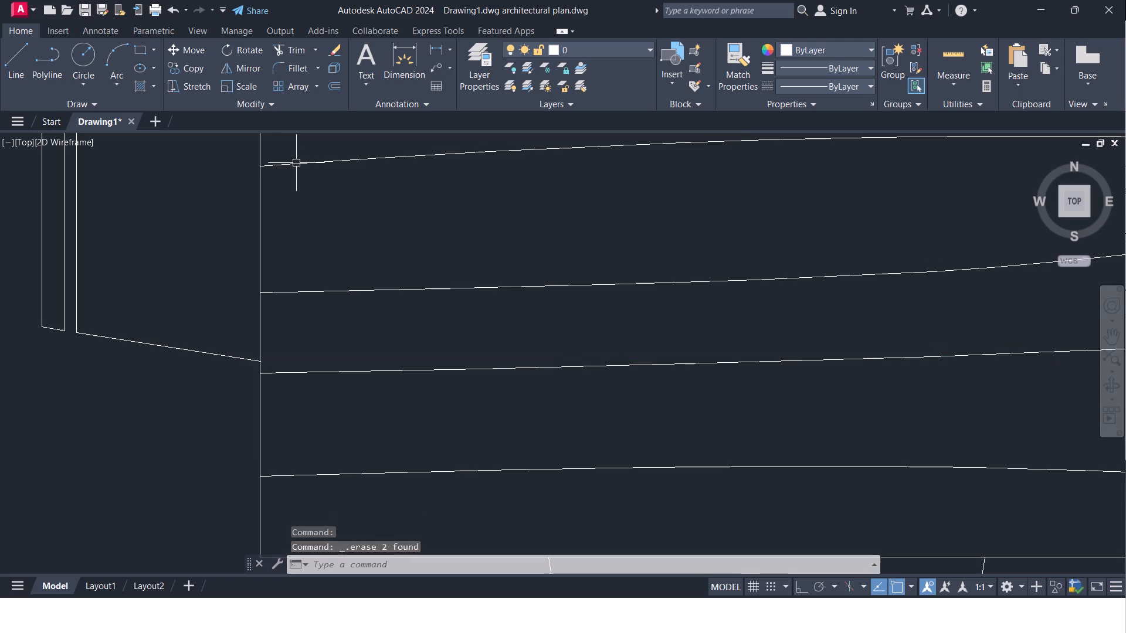
Offset the inner face line of the northwest counter room's south wall 5' to the north.
{"action": "scroll", "coordinate": [327, 188], "scroll_direction": "down", "scroll_amount": 4}
{"action": "middle_click_drag", "start_coordinate": [342, 215], "coordinate": [342, 222]}
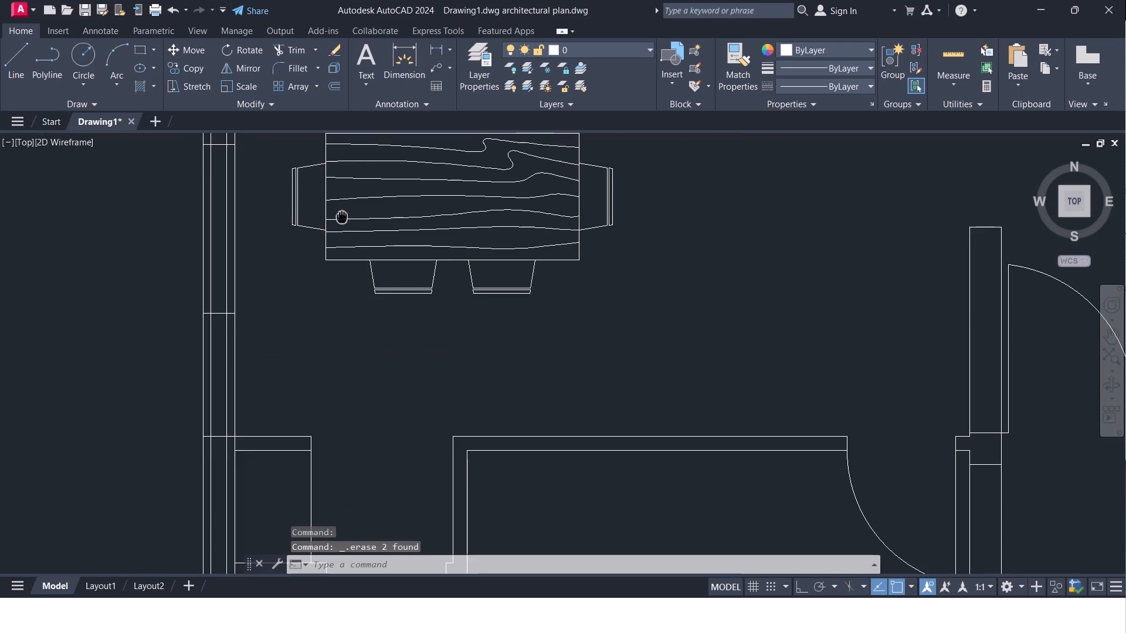
{"action": "middle_click_drag", "start_coordinate": [342, 222], "coordinate": [460, 271]}
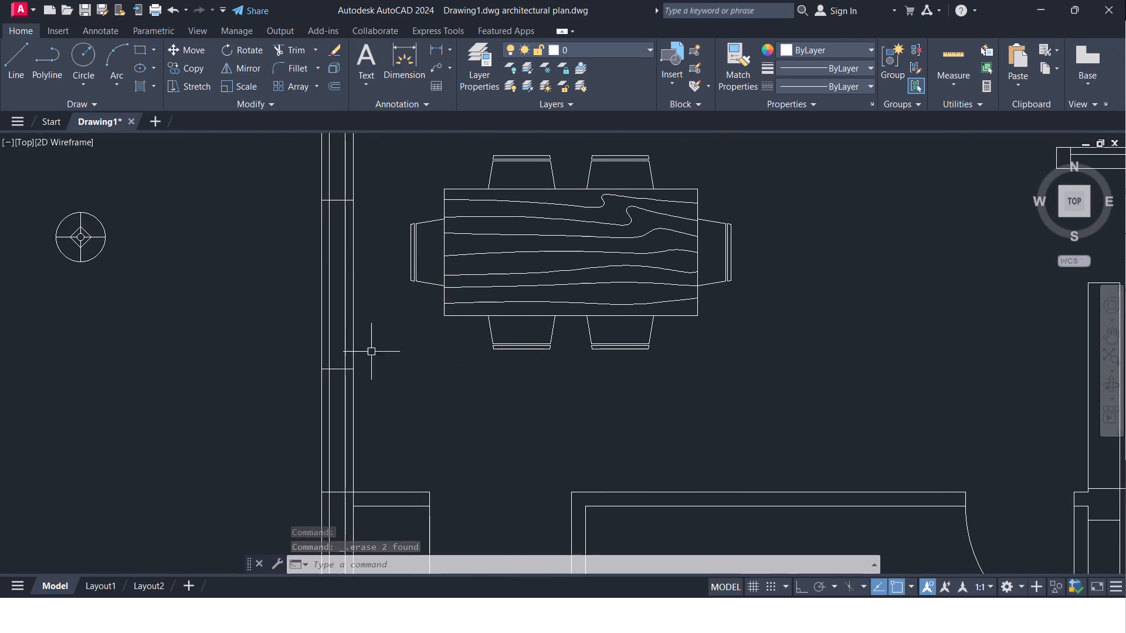
{"action": "scroll", "coordinate": [384, 388], "scroll_direction": "down", "scroll_amount": 1}
{"action": "middle_click_drag", "start_coordinate": [385, 416], "coordinate": [382, 489]}
{"action": "scroll", "coordinate": [385, 417], "scroll_direction": "down", "scroll_amount": 1}
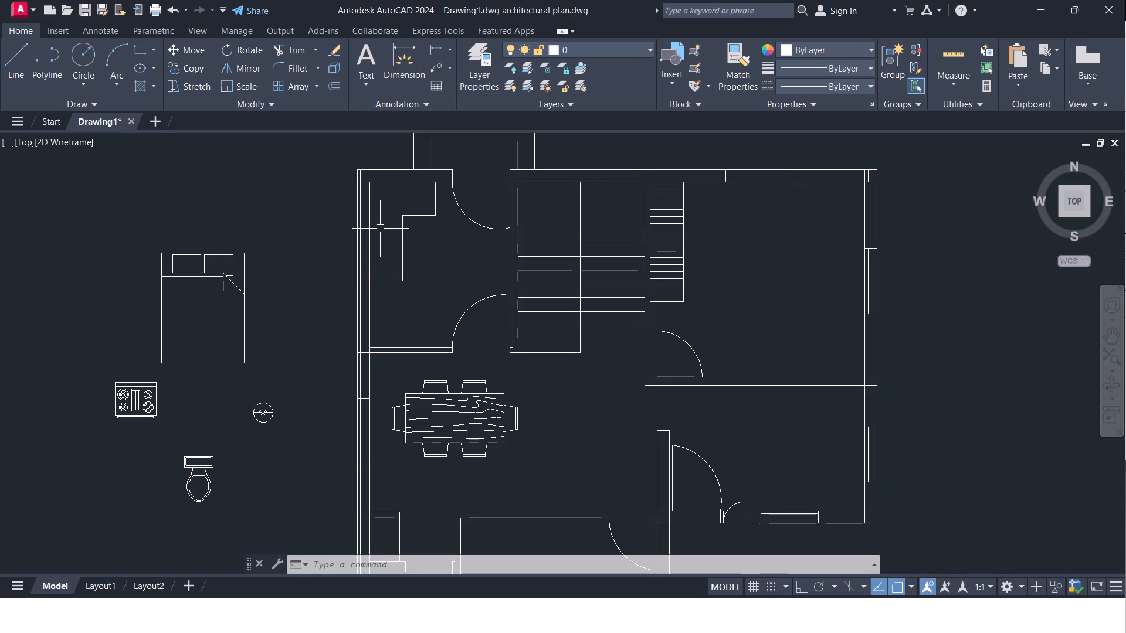
{"action": "key", "text": "o"}
{"action": "key", "text": "Return"}
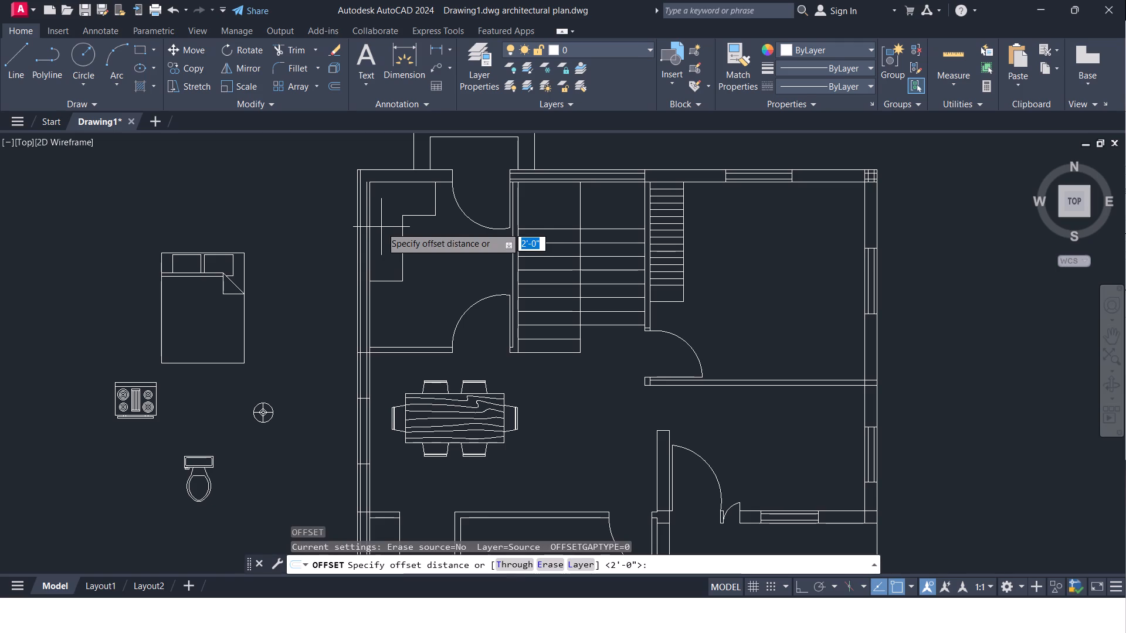
{"action": "type", "text": "5'"}
{"action": "key", "text": "Return"}
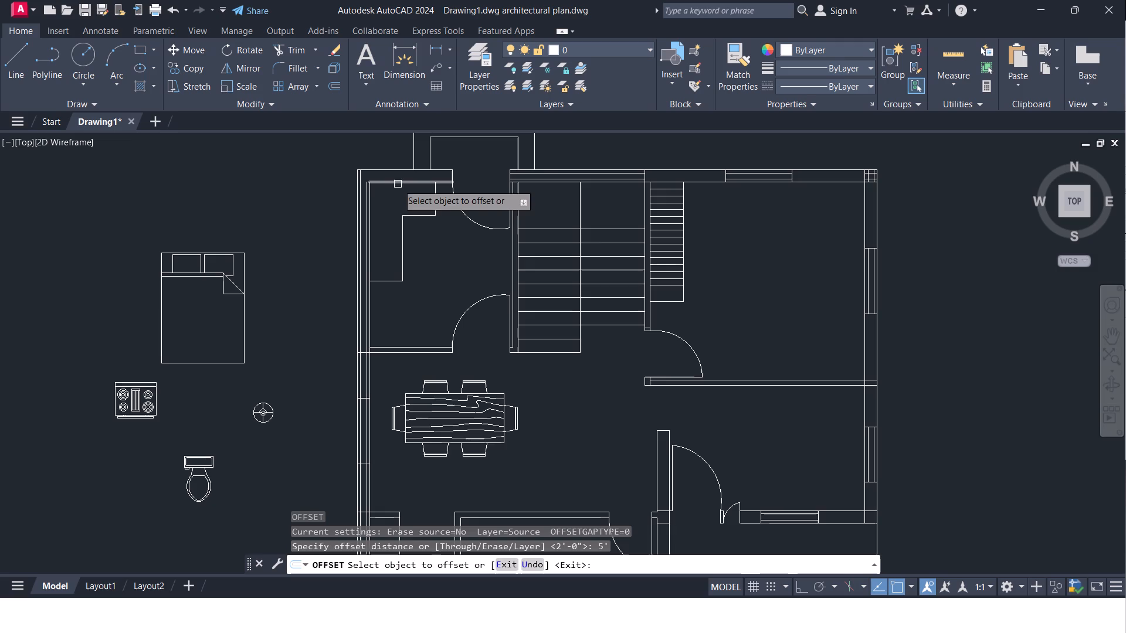
{"action": "left_click", "coordinate": [406, 344]}
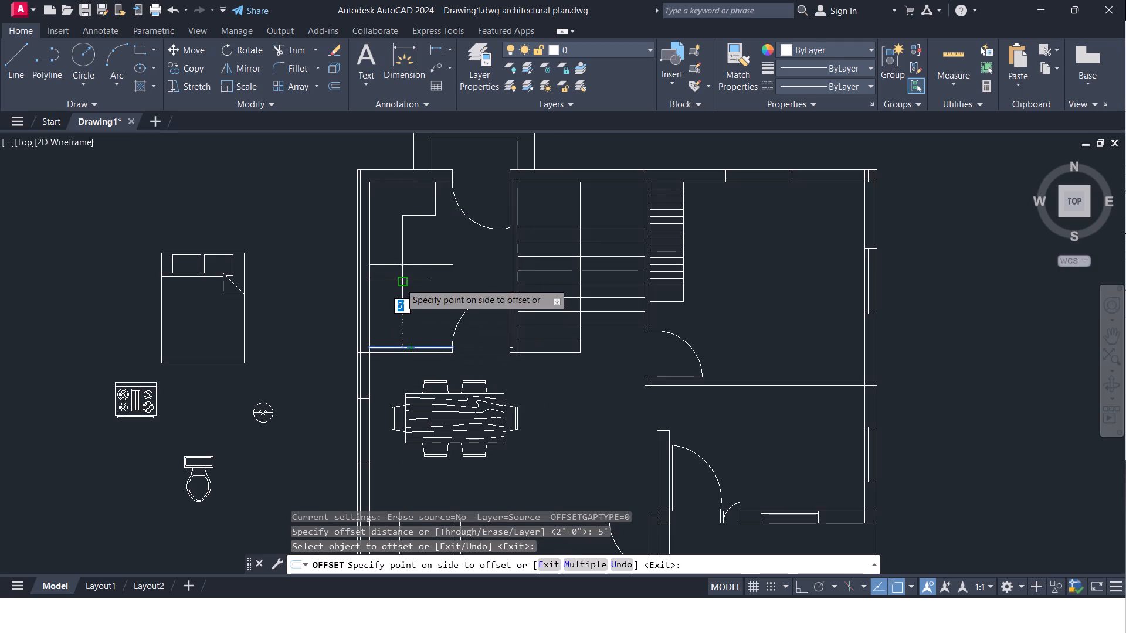
{"action": "left_click", "coordinate": [400, 283]}
{"action": "scroll", "coordinate": [394, 308], "scroll_direction": "up", "scroll_amount": 2}
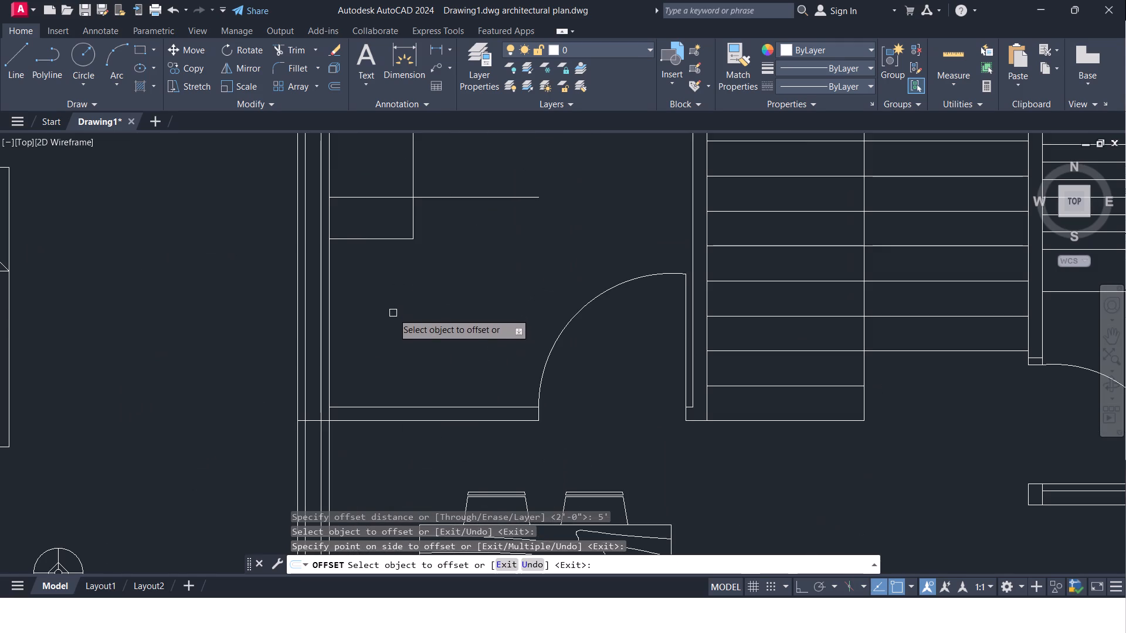
{"action": "key", "text": "Escape"}
Offset the new horizontal line in the northwest room 1'8" to the north and 1'8" to the south.
{"action": "key", "text": "o"}
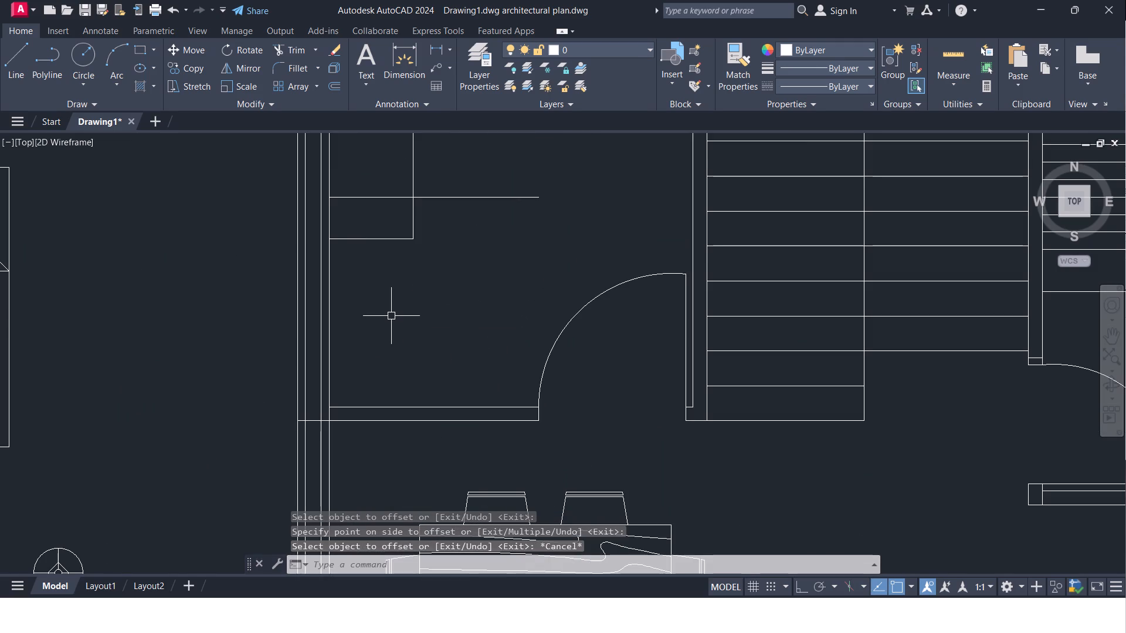
{"action": "key", "text": "Return"}
{"action": "type", "text": "1'8\""}
{"action": "key", "text": "Return"}
{"action": "scroll", "coordinate": [391, 316], "scroll_direction": "up", "scroll_amount": 1}
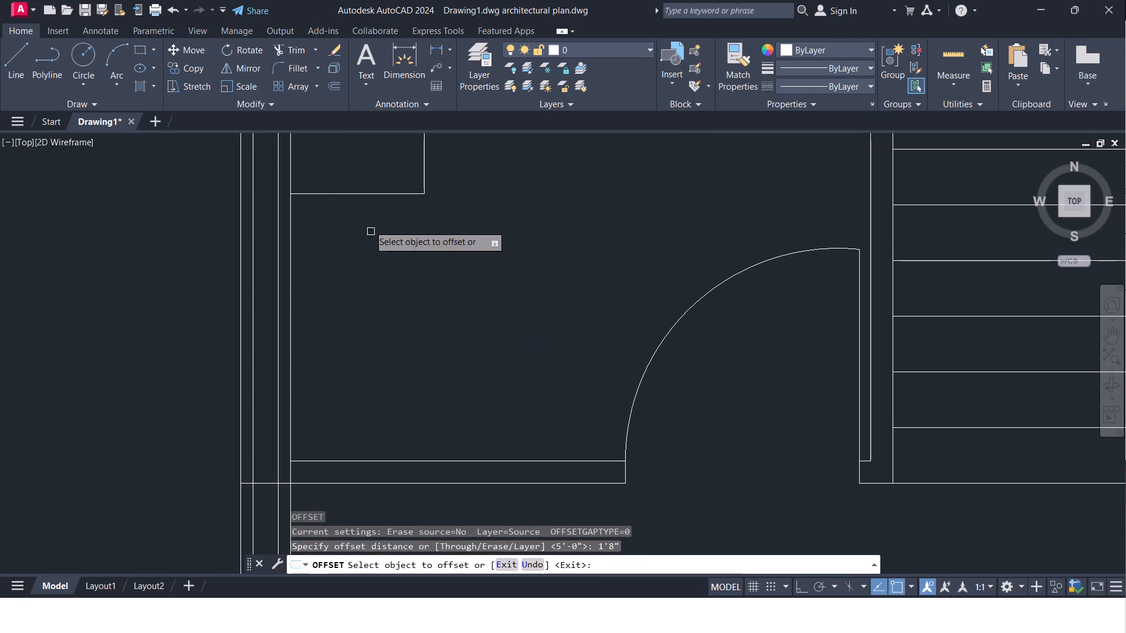
{"action": "scroll", "coordinate": [365, 185], "scroll_direction": "down", "scroll_amount": 2}
{"action": "middle_click_drag", "start_coordinate": [362, 216], "coordinate": [362, 255]}
{"action": "left_click", "coordinate": [364, 200]}
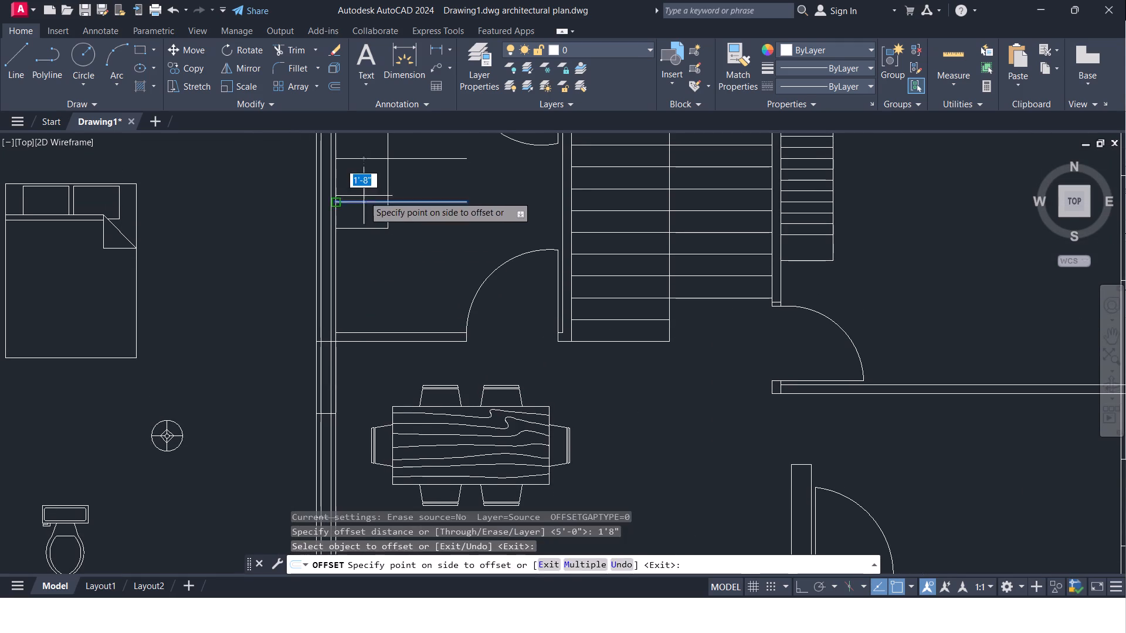
{"action": "left_click", "coordinate": [359, 166]}
{"action": "left_click", "coordinate": [361, 202]}
{"action": "left_click", "coordinate": [369, 283]}
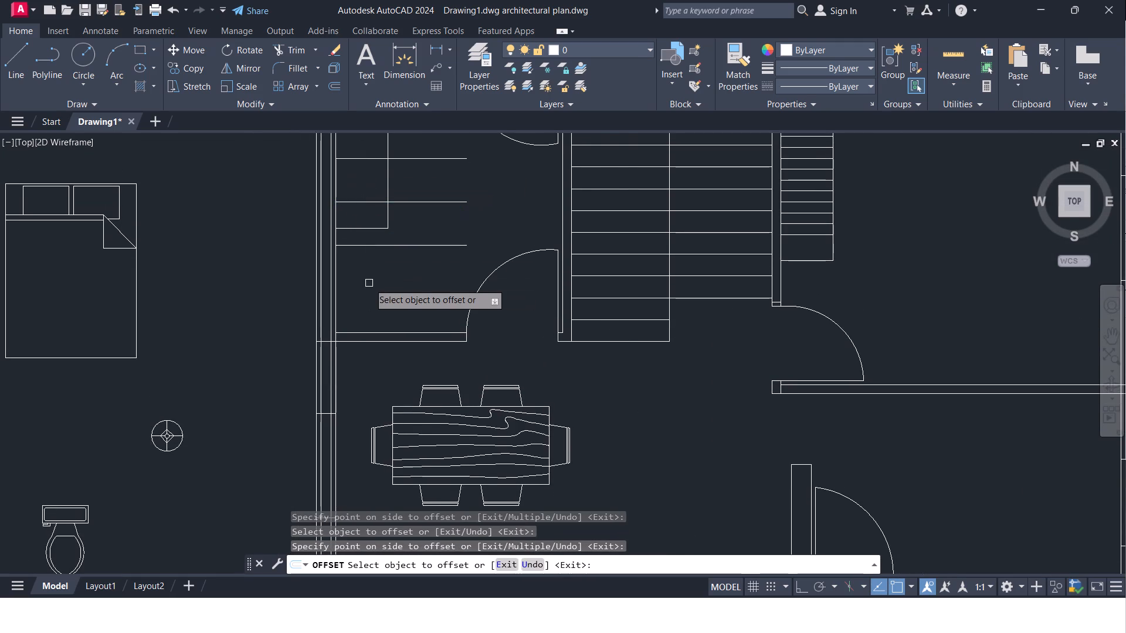
{"action": "key", "text": "Escape"}
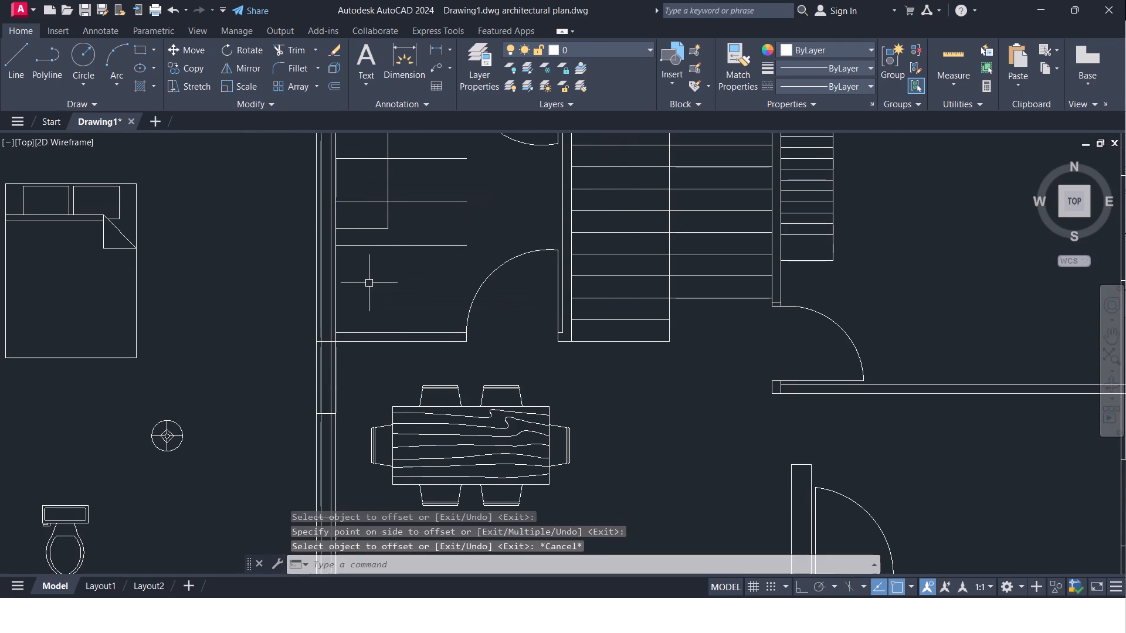
Extend the northern and southern of the three horizontal lines in the northwest room westward through the west wall.
{"action": "type", "text": "tr"}
{"action": "key", "text": "Escape"}
{"action": "key", "text": "Escape"}
{"action": "type", "text": "ex"}
{"action": "key", "text": "Return"}
{"action": "key", "text": "Return"}
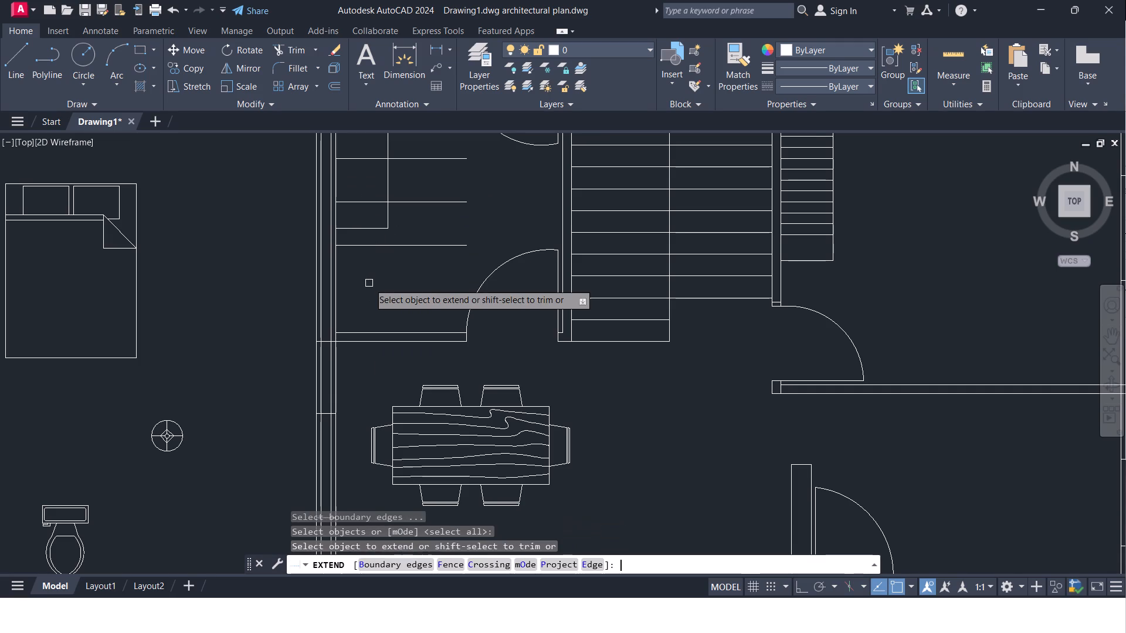
{"action": "middle_click_drag", "start_coordinate": [356, 168], "coordinate": [361, 223]}
{"action": "left_click", "coordinate": [361, 216]}
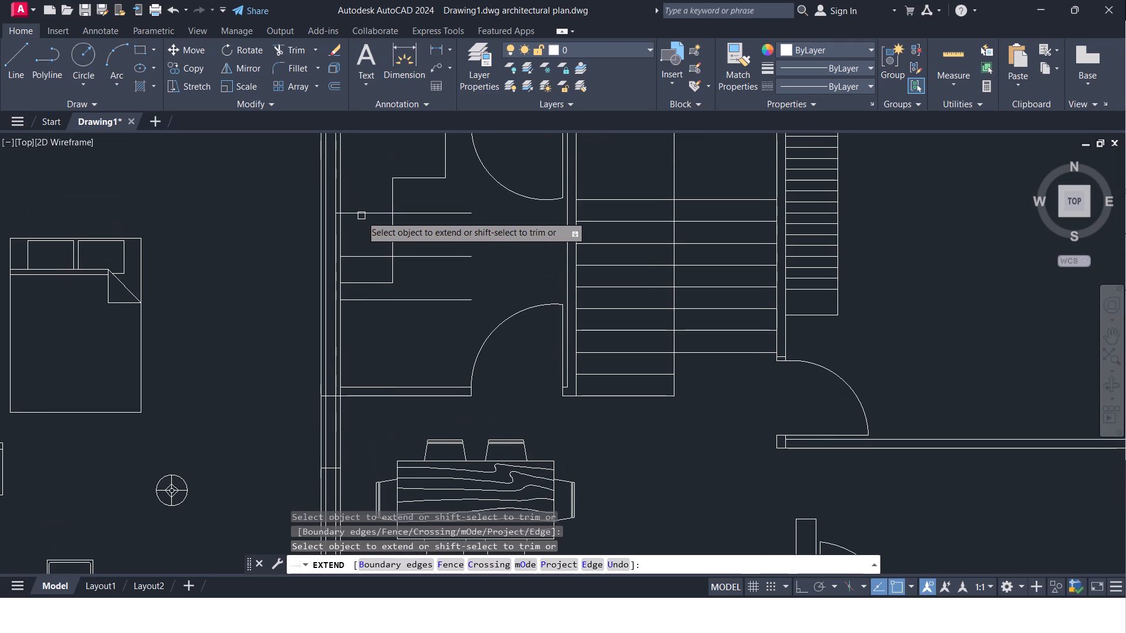
{"action": "left_click", "coordinate": [361, 216]}
{"action": "double_click", "coordinate": [361, 215]}
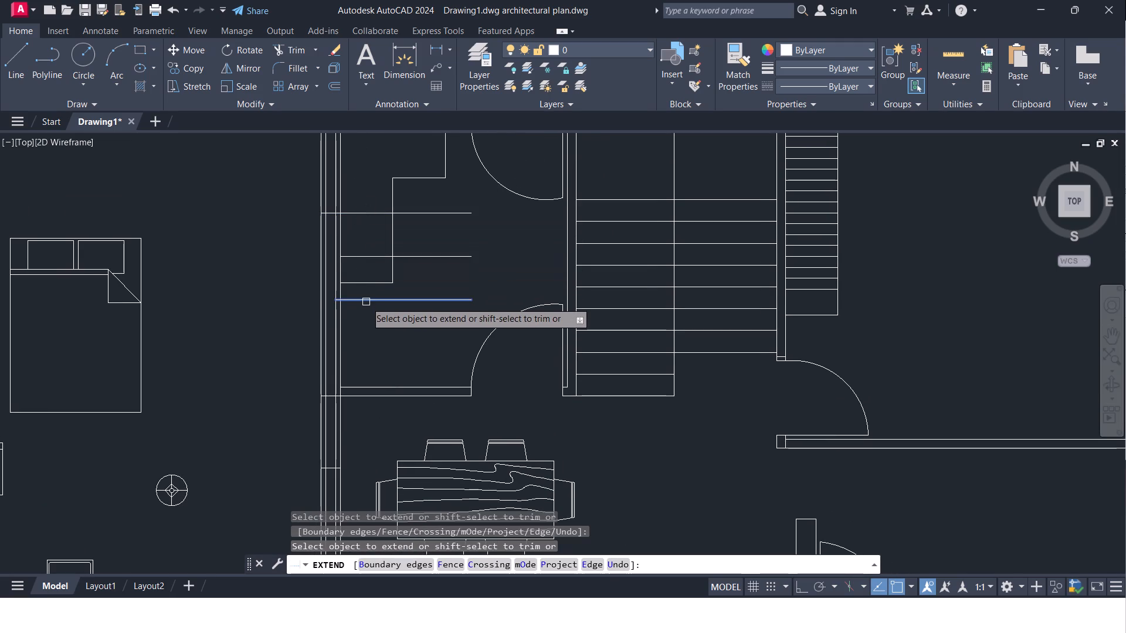
{"action": "triple_click", "coordinate": [366, 302]}
{"action": "left_click", "coordinate": [365, 301]}
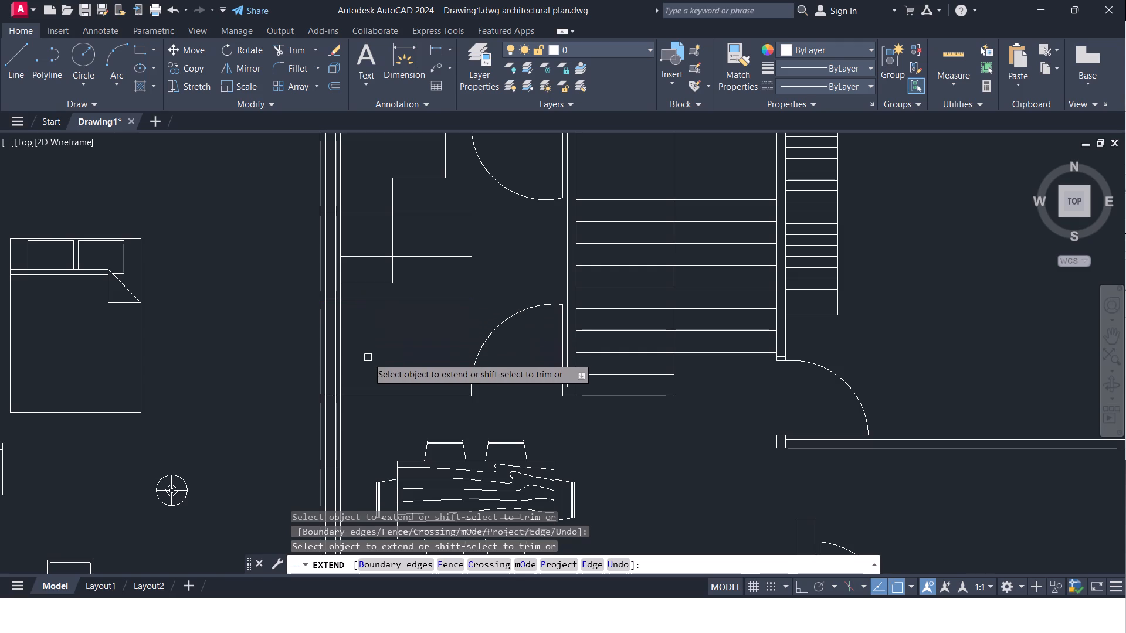
{"action": "key", "text": "Escape"}
Trim the three horizontal lines in the northwest room between the west wall's inner face and the counter area.
{"action": "type", "text": "tr"}
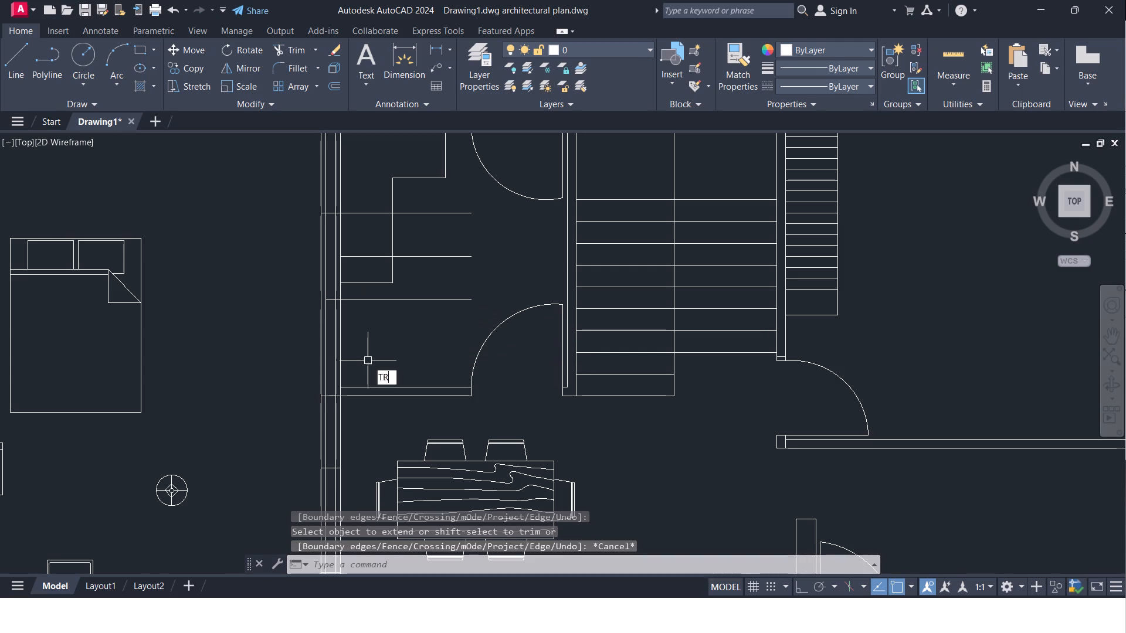
{"action": "key", "text": "Return"}
{"action": "key", "text": "Return"}
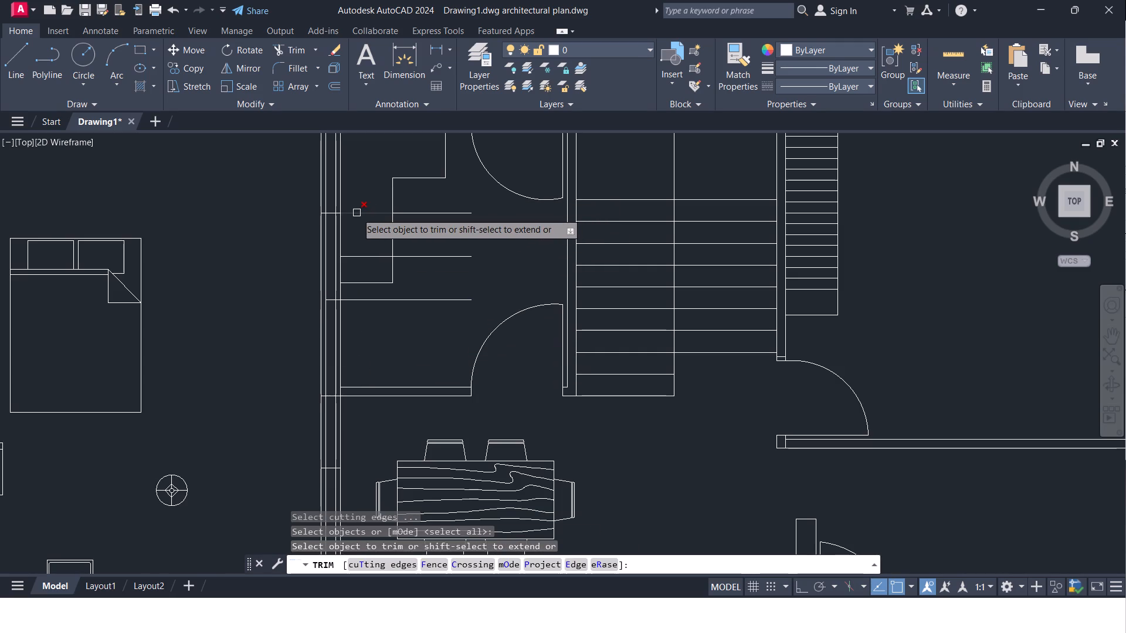
{"action": "left_click", "coordinate": [352, 213]}
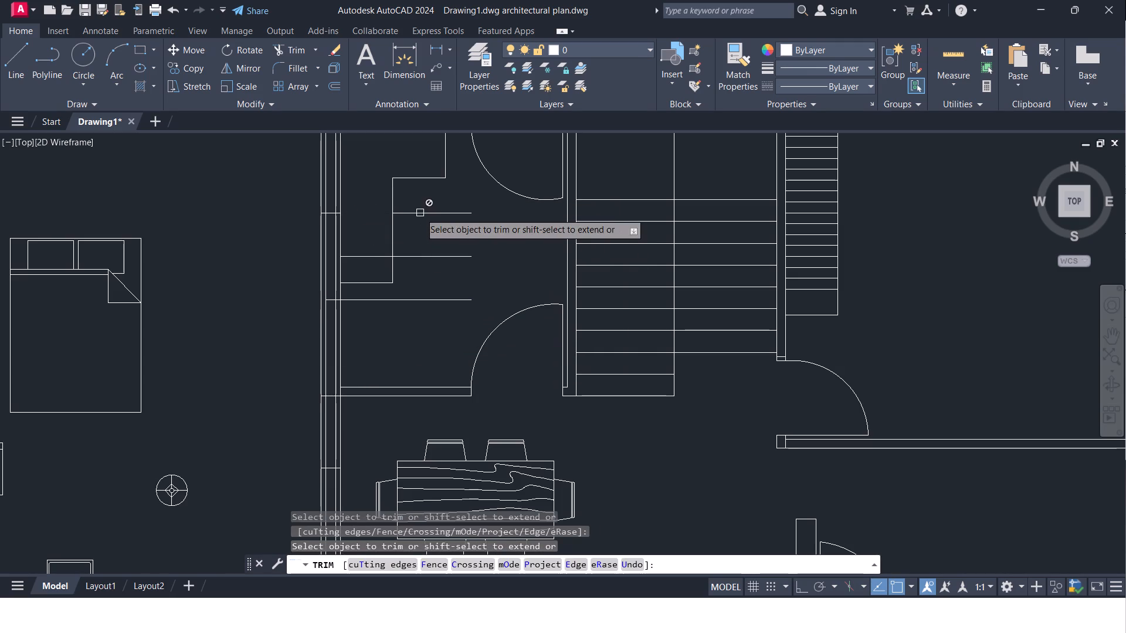
{"action": "left_click", "coordinate": [420, 213]}
{"action": "left_click", "coordinate": [352, 257]}
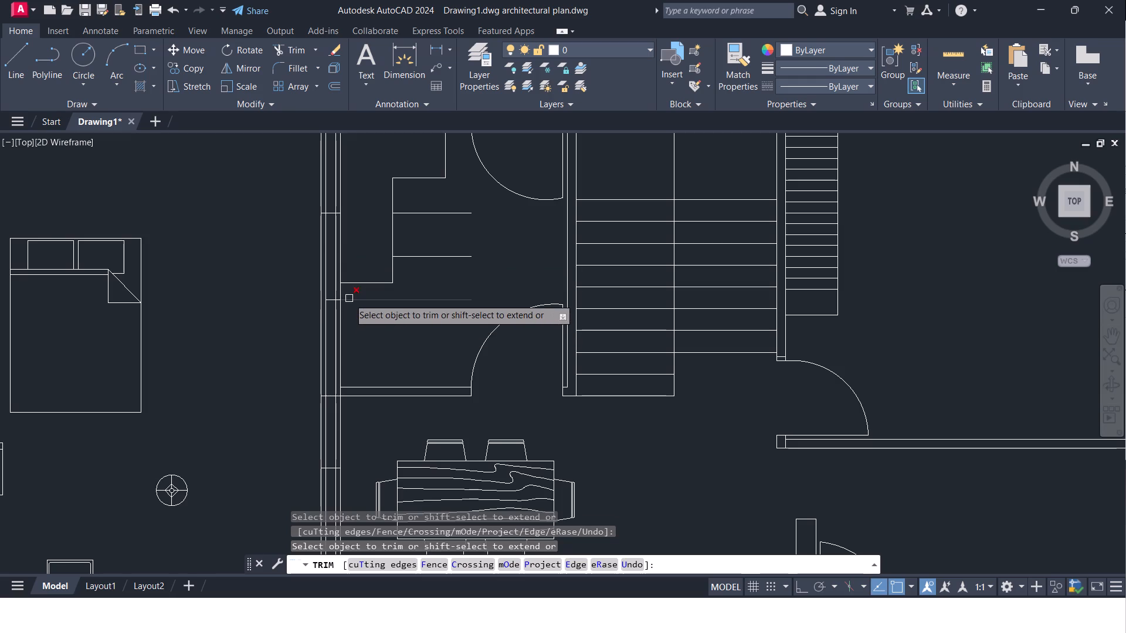
{"action": "left_click", "coordinate": [349, 298]}
{"action": "key", "text": "Escape"}
Erase the two leftover horizontal line segments east of the counter in the northwest room.
{"action": "left_click", "coordinate": [436, 254]}
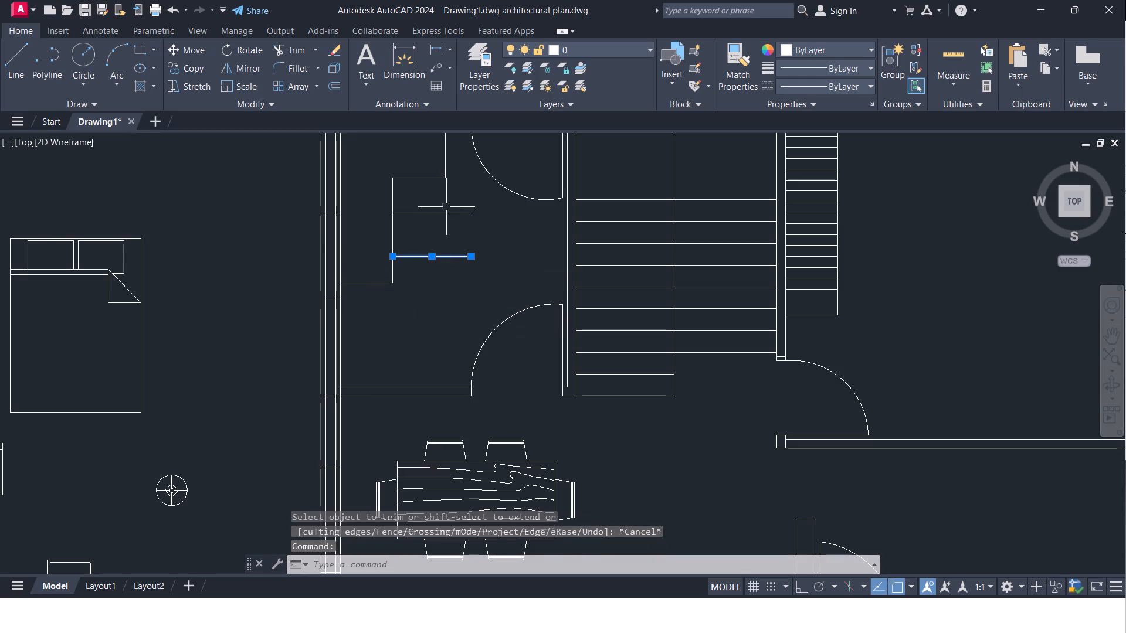
{"action": "left_click_drag", "start_coordinate": [446, 207], "coordinate": [449, 219]}
{"action": "double_click", "coordinate": [447, 219]}
{"action": "left_click", "coordinate": [446, 213]}
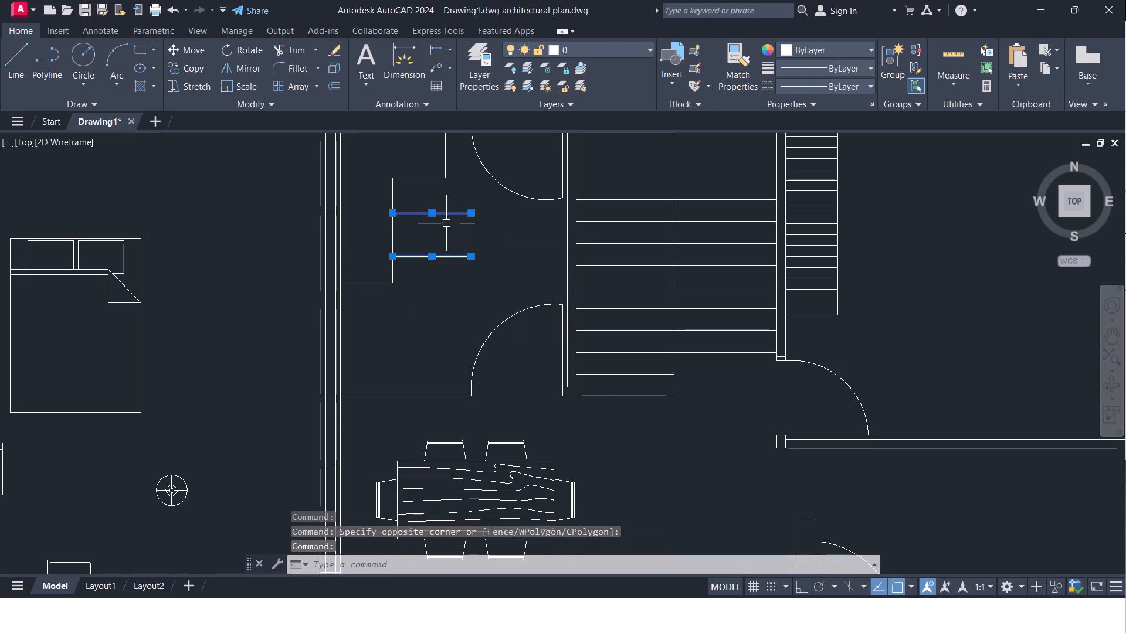
{"action": "key", "text": "Delete"}
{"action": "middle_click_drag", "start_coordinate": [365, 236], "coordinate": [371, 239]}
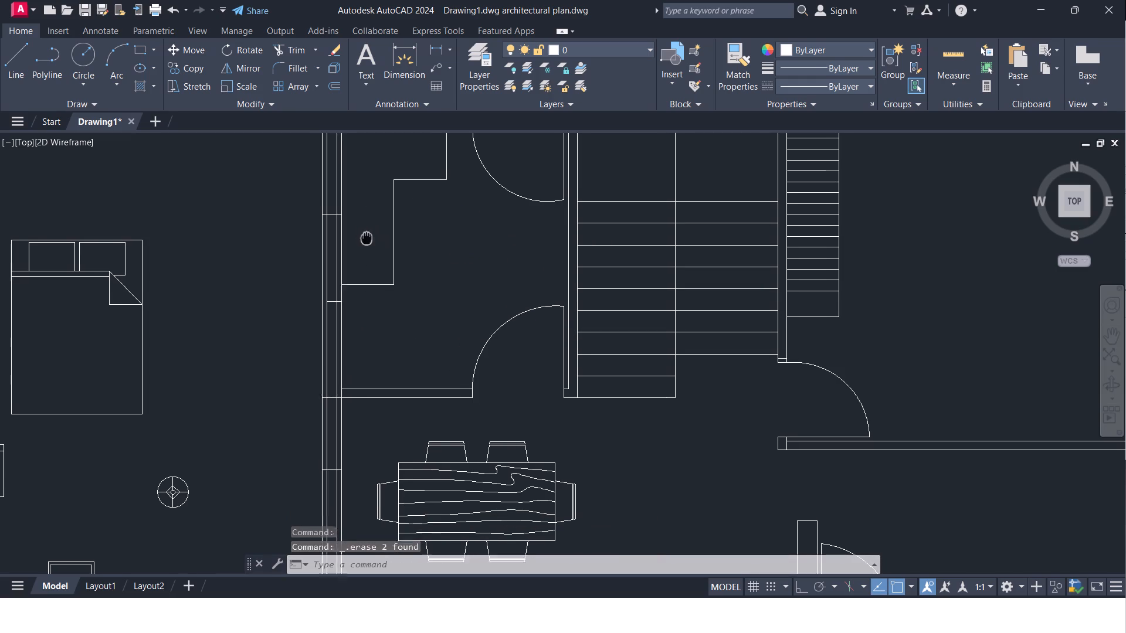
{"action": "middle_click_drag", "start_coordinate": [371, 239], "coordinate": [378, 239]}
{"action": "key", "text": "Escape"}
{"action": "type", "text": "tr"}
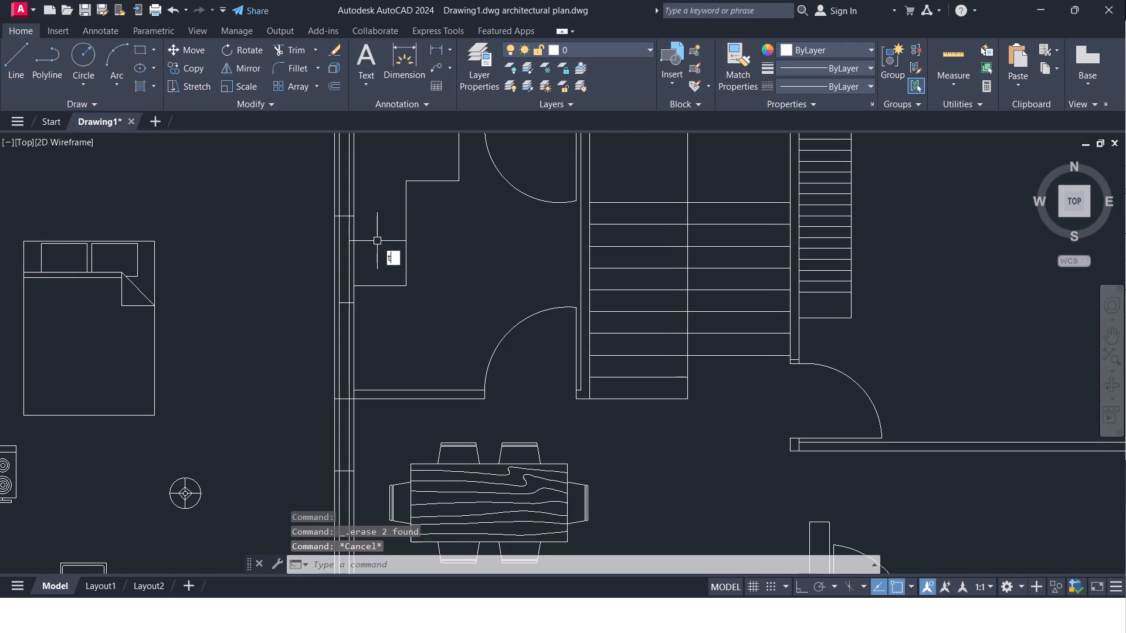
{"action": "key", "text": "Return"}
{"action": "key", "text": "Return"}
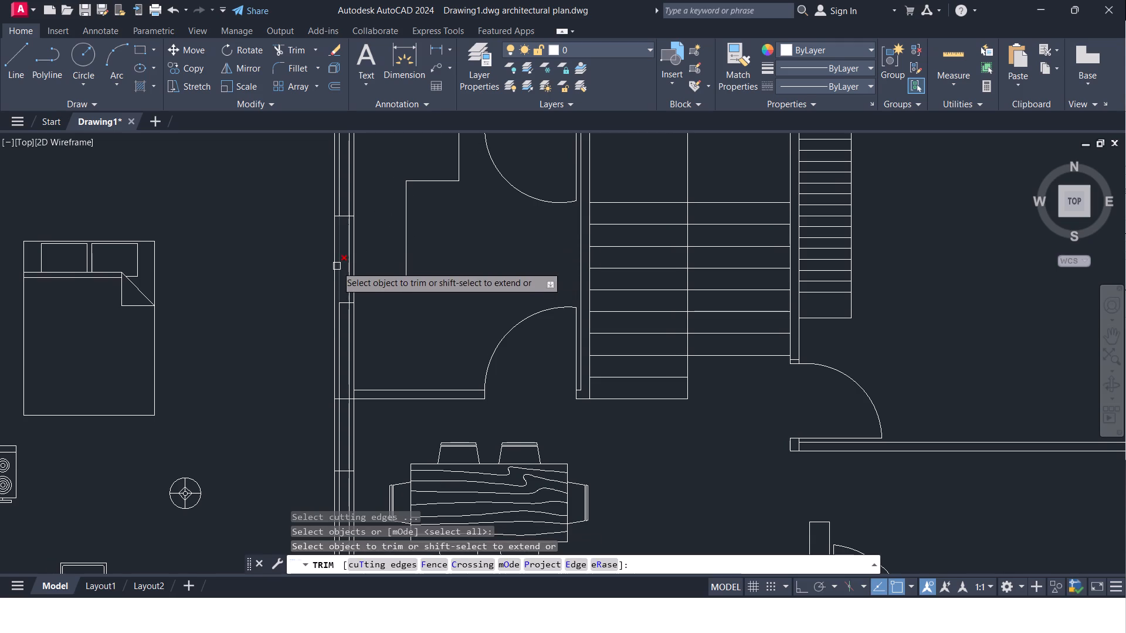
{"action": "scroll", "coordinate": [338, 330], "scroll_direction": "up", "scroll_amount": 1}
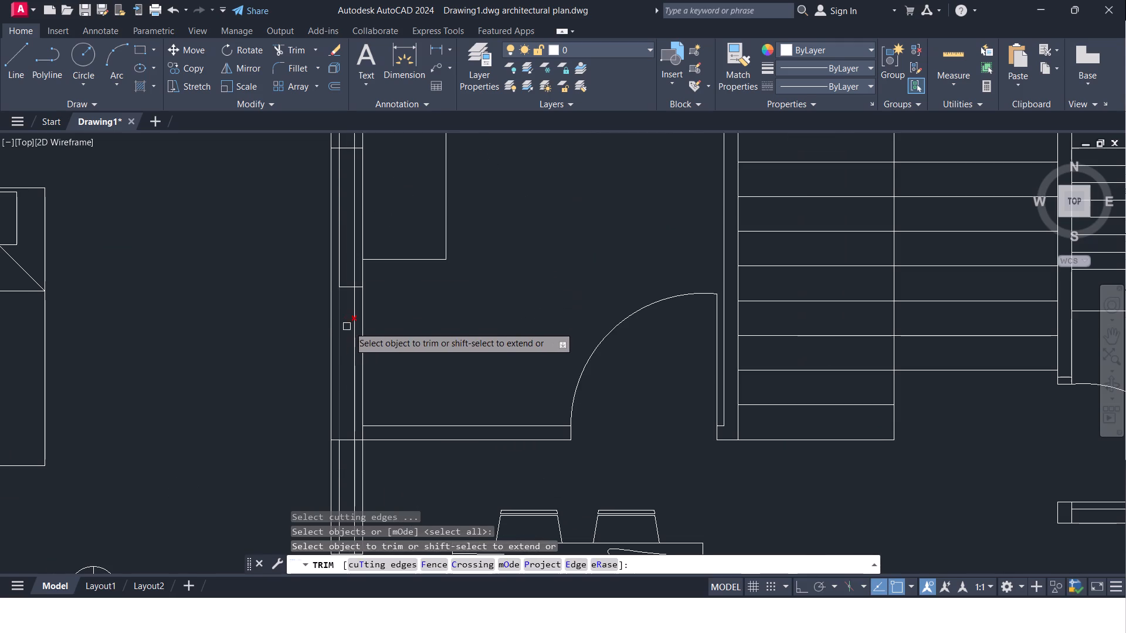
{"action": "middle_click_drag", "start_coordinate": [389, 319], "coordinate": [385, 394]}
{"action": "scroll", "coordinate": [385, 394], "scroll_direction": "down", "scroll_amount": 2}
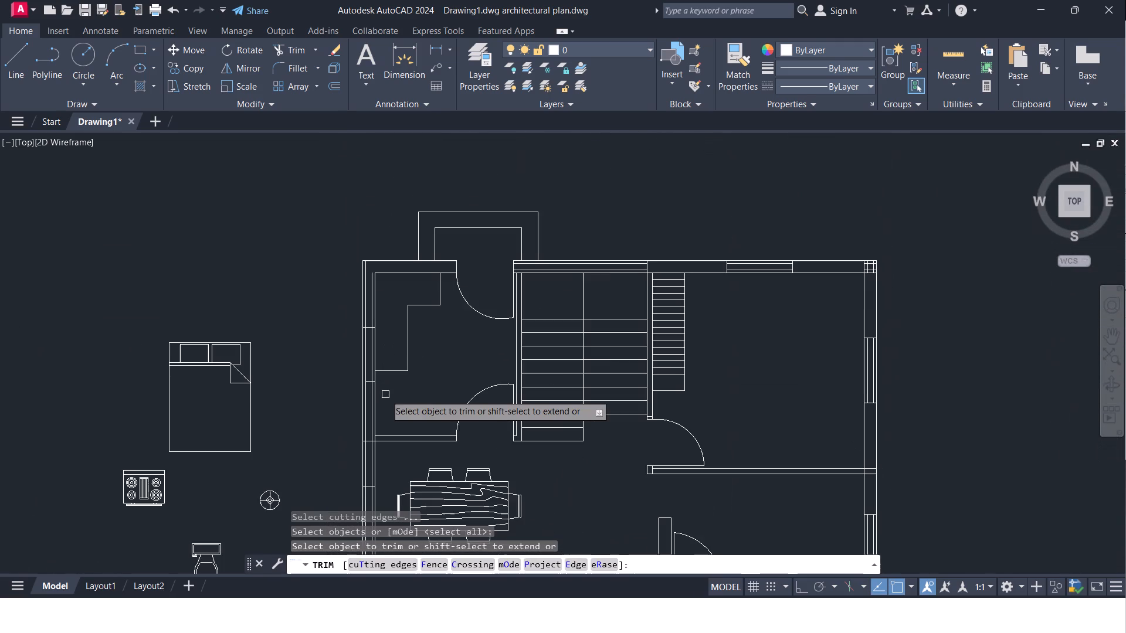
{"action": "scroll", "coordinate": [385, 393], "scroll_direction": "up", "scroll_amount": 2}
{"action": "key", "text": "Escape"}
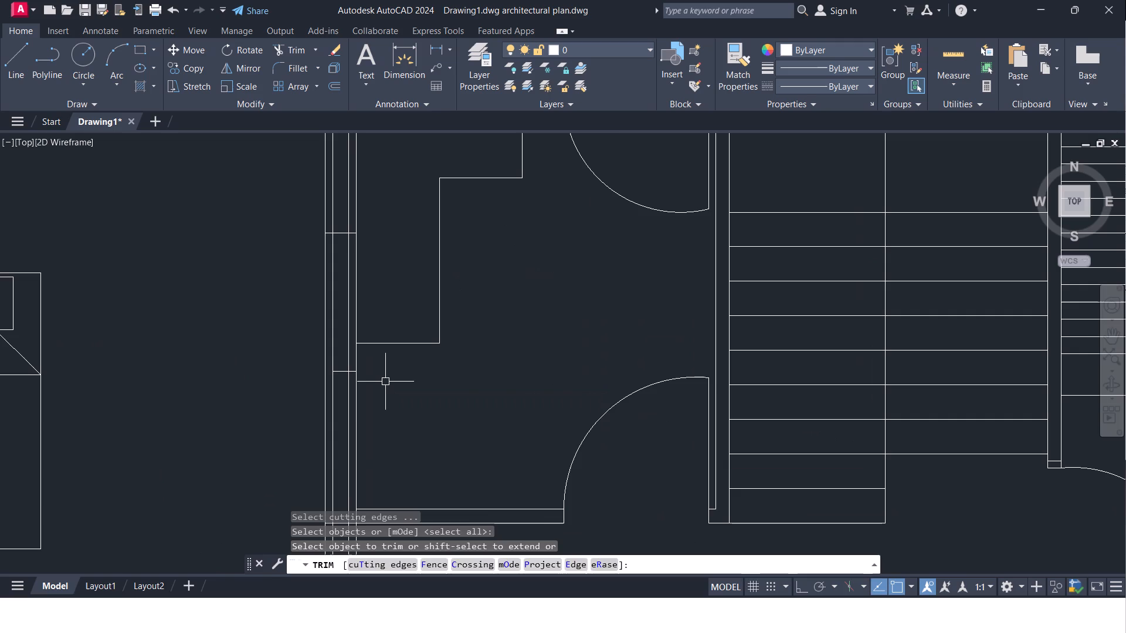
Extend the southern window jamb line in the northwest room's west wall to the wall's outer face.
{"action": "key", "text": "e"}
{"action": "key", "text": "x"}
{"action": "key", "text": "Return"}
{"action": "key", "text": "Return"}
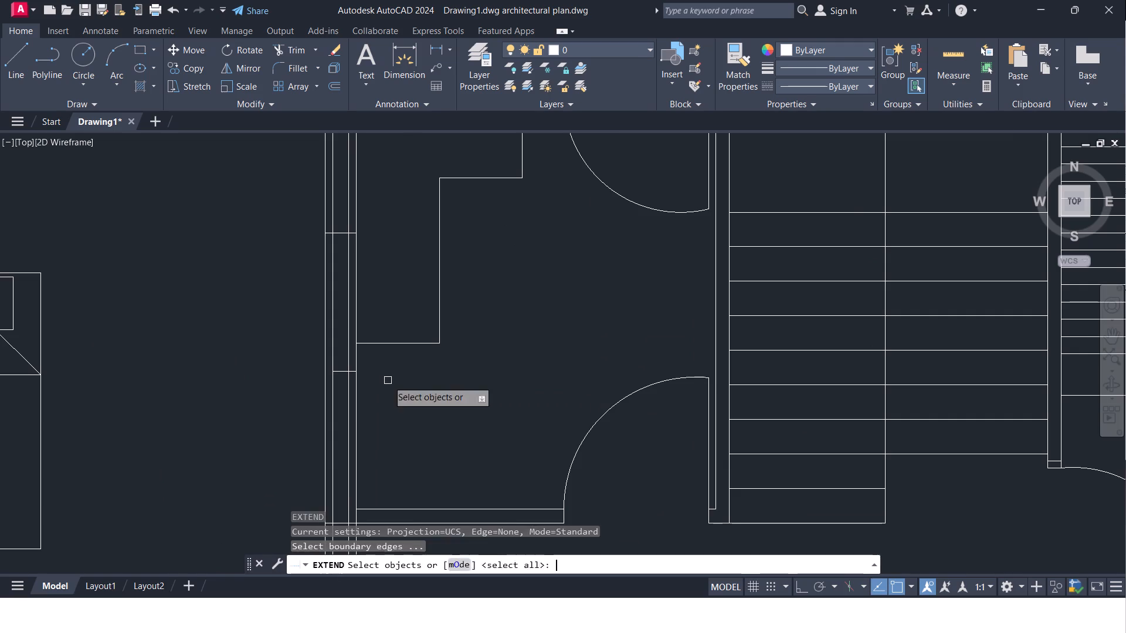
{"action": "left_click", "coordinate": [338, 371]}
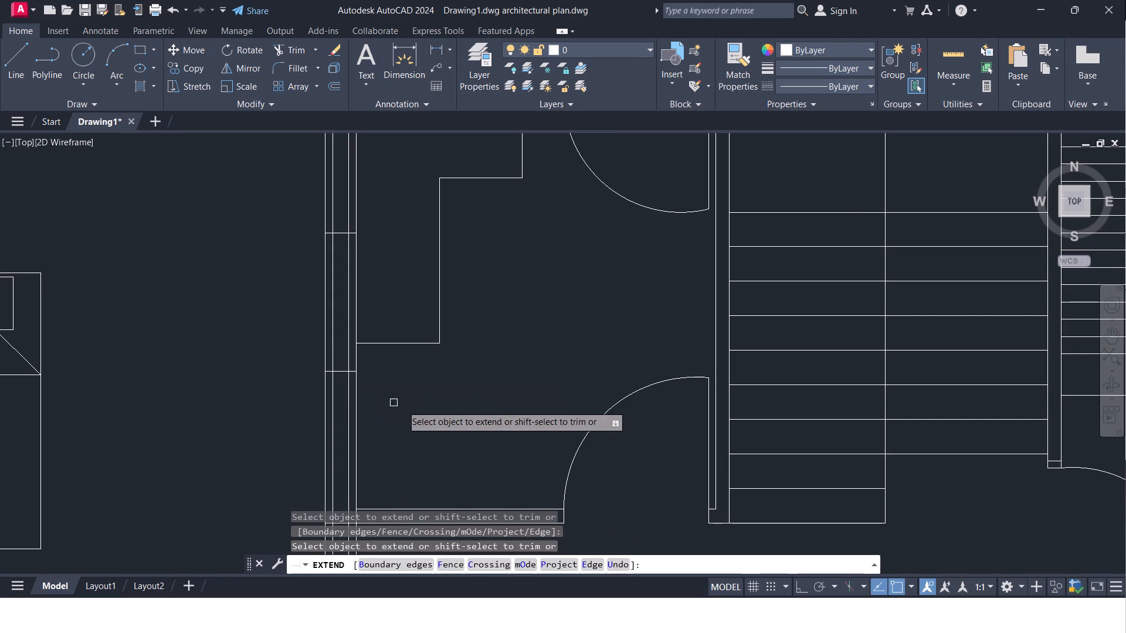
{"action": "key", "text": "Escape"}
Trim the two lines inside the west wall between the northwest room's window opening and its south wall.
{"action": "type", "text": "tr"}
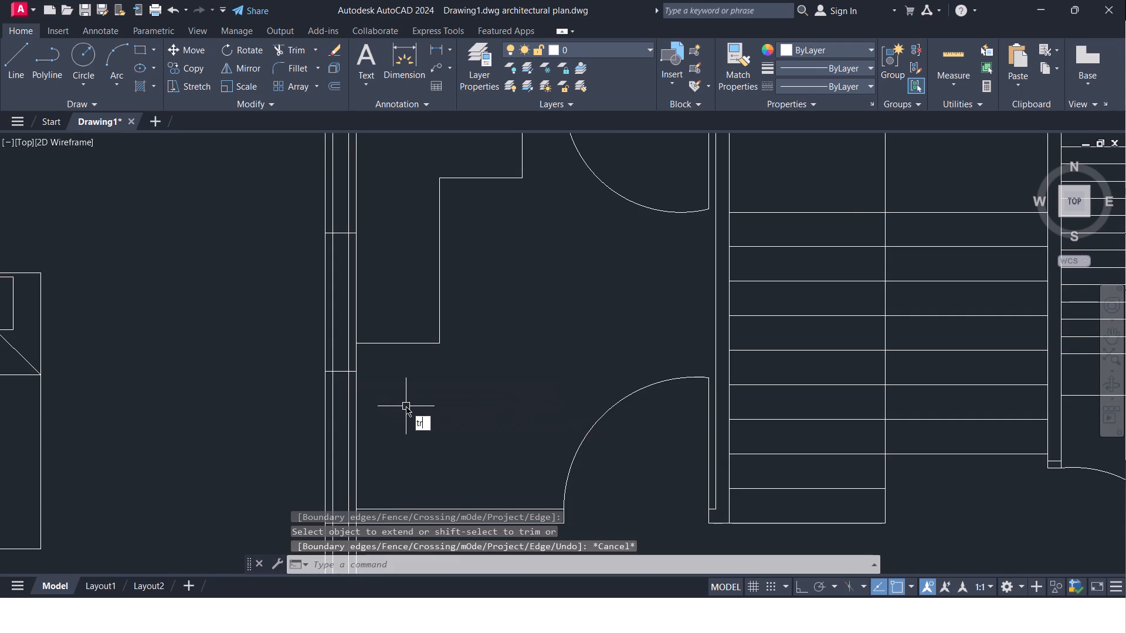
{"action": "key", "text": "Return"}
{"action": "key", "text": "Return"}
{"action": "middle_click_drag", "start_coordinate": [412, 399], "coordinate": [395, 295]}
{"action": "scroll", "coordinate": [389, 300], "scroll_direction": "down", "scroll_amount": 1}
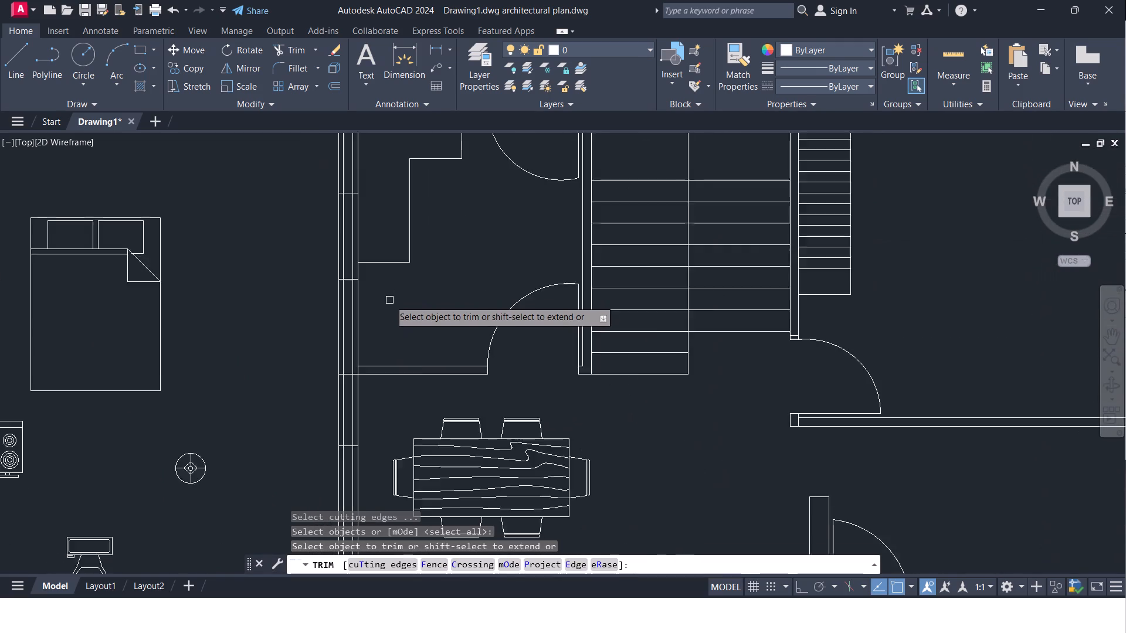
{"action": "scroll", "coordinate": [389, 300], "scroll_direction": "down", "scroll_amount": 1}
{"action": "scroll", "coordinate": [376, 311], "scroll_direction": "up", "scroll_amount": 2}
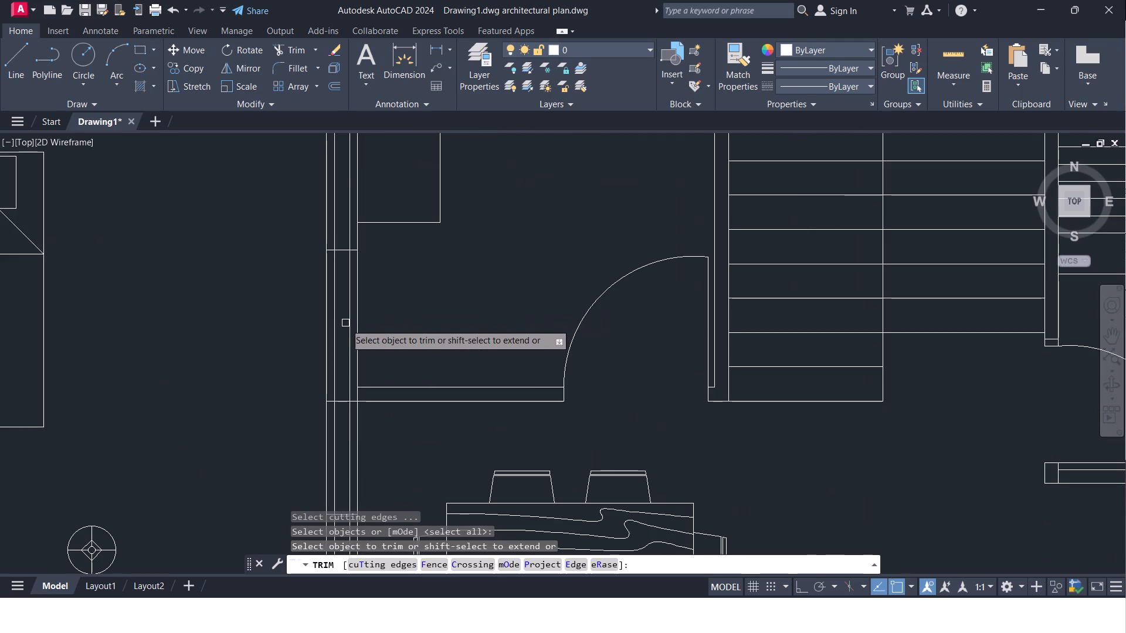
{"action": "left_click", "coordinate": [350, 330]}
{"action": "left_click", "coordinate": [336, 350]}
Trim the two lines inside the west wall between the northwest room's south wall and the dining area's window.
{"action": "scroll", "coordinate": [336, 350], "scroll_direction": "down", "scroll_amount": 3}
{"action": "middle_click_drag", "start_coordinate": [336, 350], "coordinate": [338, 346]}
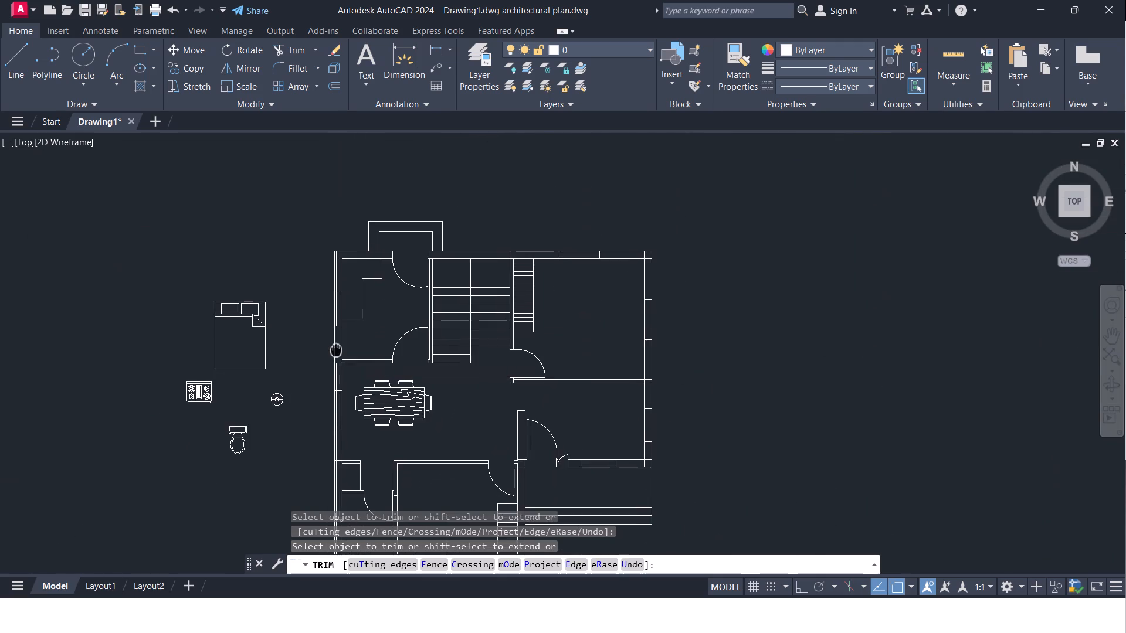
{"action": "middle_click_drag", "start_coordinate": [338, 346], "coordinate": [344, 324]}
{"action": "scroll", "coordinate": [345, 348], "scroll_direction": "up", "scroll_amount": 4}
{"action": "left_click", "coordinate": [323, 375]}
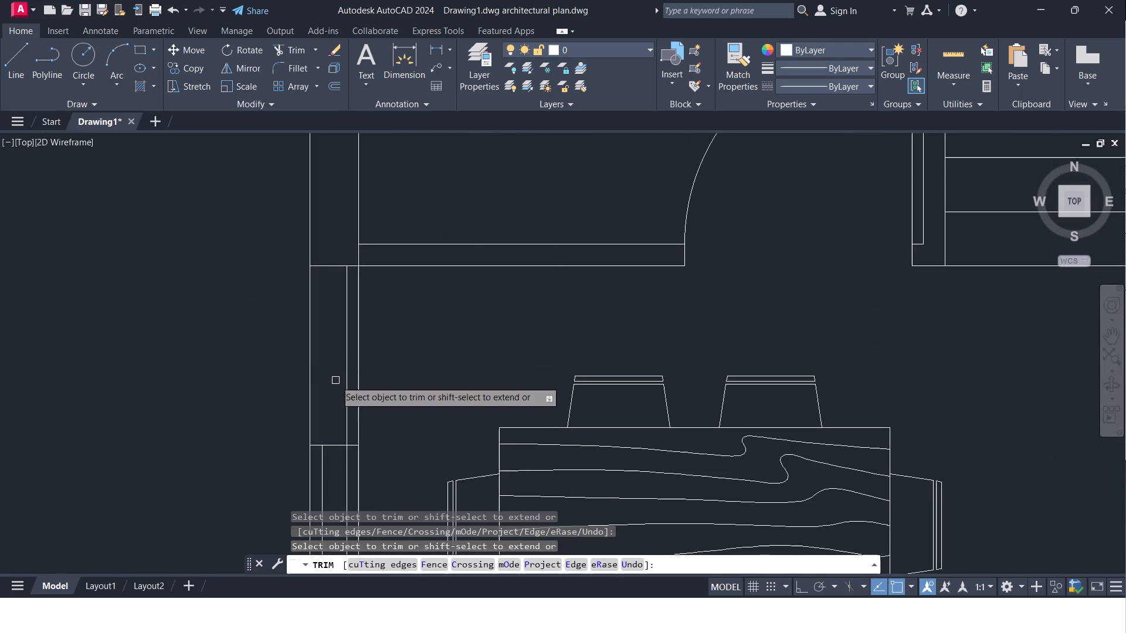
{"action": "left_click", "coordinate": [342, 383]}
{"action": "left_click", "coordinate": [345, 390]}
{"action": "left_click", "coordinate": [347, 394]}
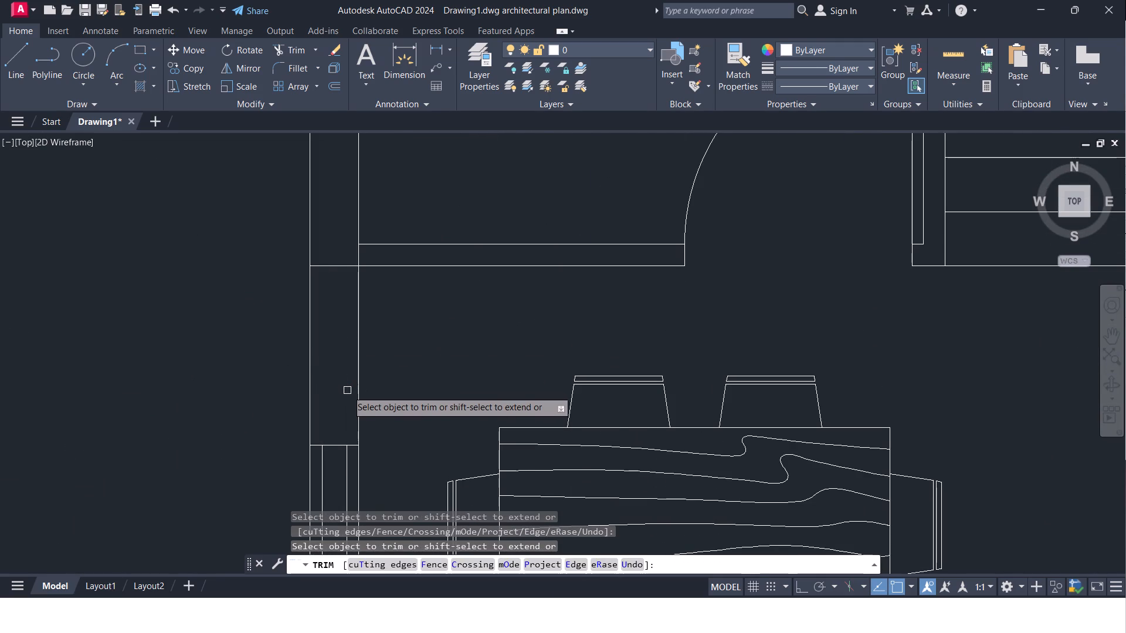
Trim the two lines inside the west wall between the dining area's window and the north wall of the southwest rooms.
{"action": "scroll", "coordinate": [347, 390], "scroll_direction": "down", "scroll_amount": 2}
{"action": "middle_click_drag", "start_coordinate": [347, 390], "coordinate": [377, 235]}
{"action": "scroll", "coordinate": [377, 235], "scroll_direction": "down", "scroll_amount": 1}
{"action": "scroll", "coordinate": [377, 316], "scroll_direction": "up", "scroll_amount": 2}
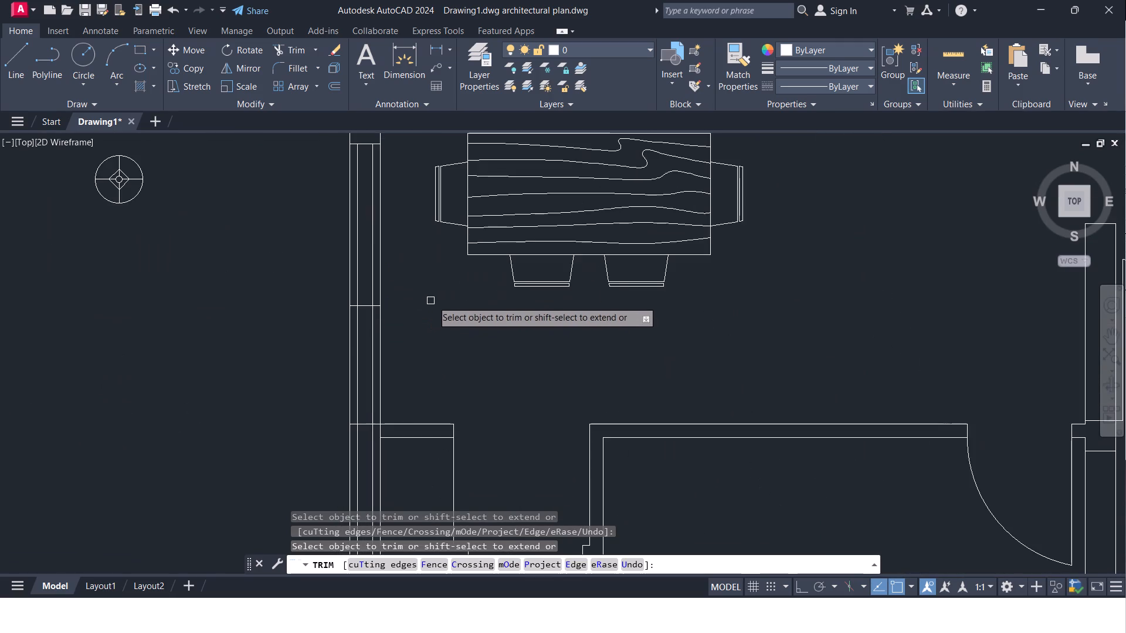
{"action": "scroll", "coordinate": [434, 301], "scroll_direction": "down", "scroll_amount": 3}
{"action": "middle_click_drag", "start_coordinate": [435, 309], "coordinate": [431, 290]}
{"action": "scroll", "coordinate": [423, 290], "scroll_direction": "up", "scroll_amount": 5}
{"action": "left_click", "coordinate": [331, 313]}
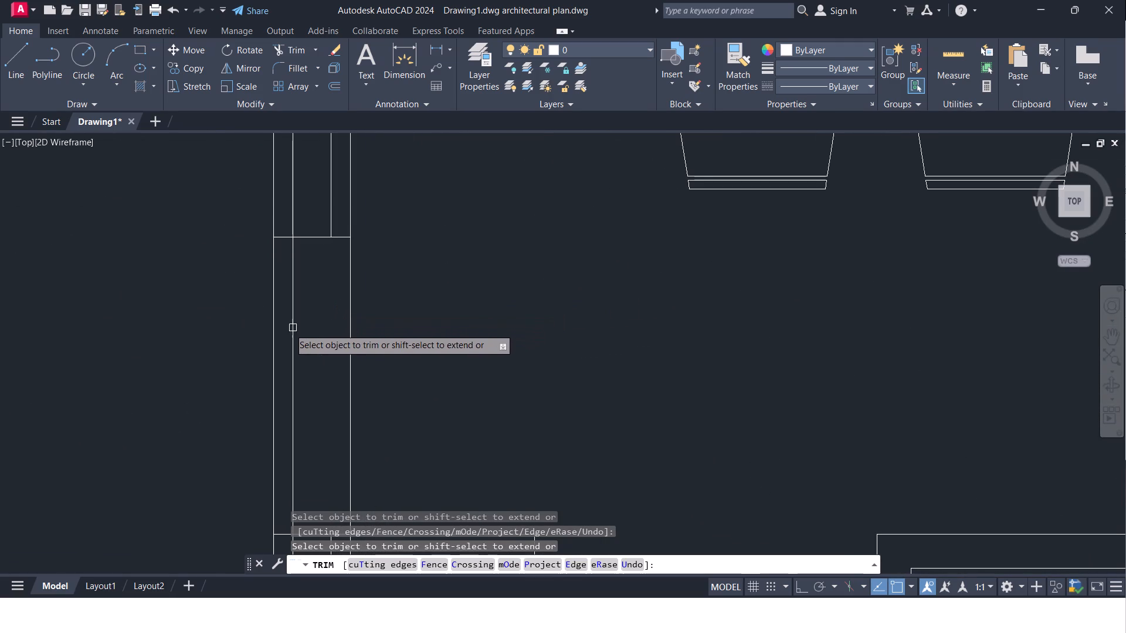
{"action": "left_click", "coordinate": [297, 331]}
{"action": "left_click", "coordinate": [291, 332]}
Trim the two lines inside the west wall from the north wall of the southwest rooms down to the southernmost window.
{"action": "scroll", "coordinate": [293, 331], "scroll_direction": "down", "scroll_amount": 4}
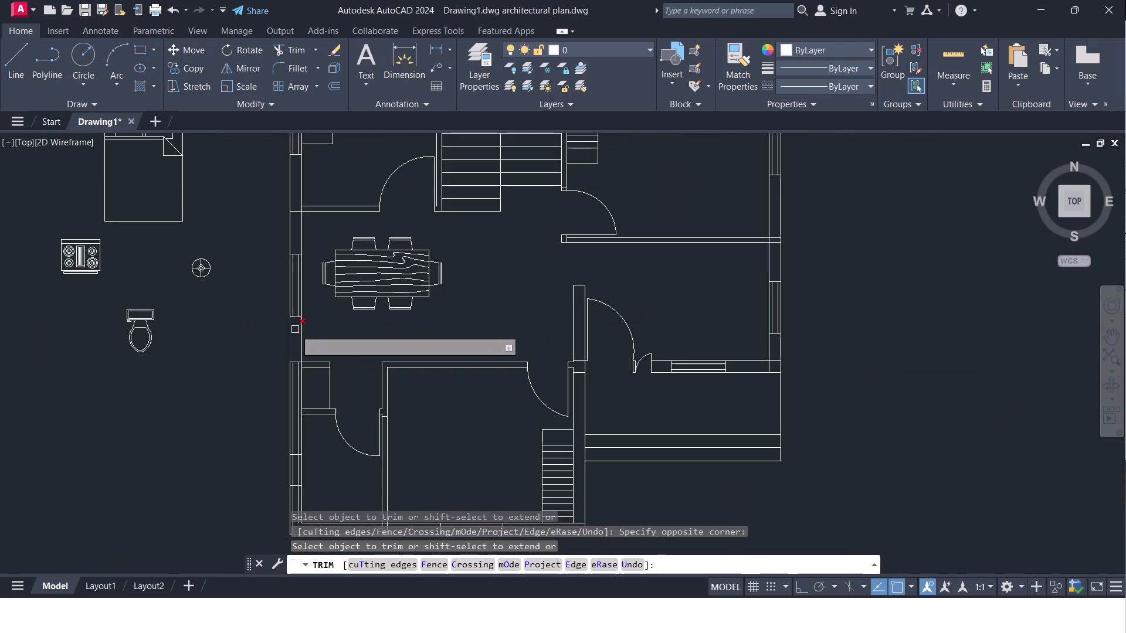
{"action": "middle_click_drag", "start_coordinate": [299, 342], "coordinate": [318, 275]}
{"action": "scroll", "coordinate": [314, 326], "scroll_direction": "up", "scroll_amount": 4}
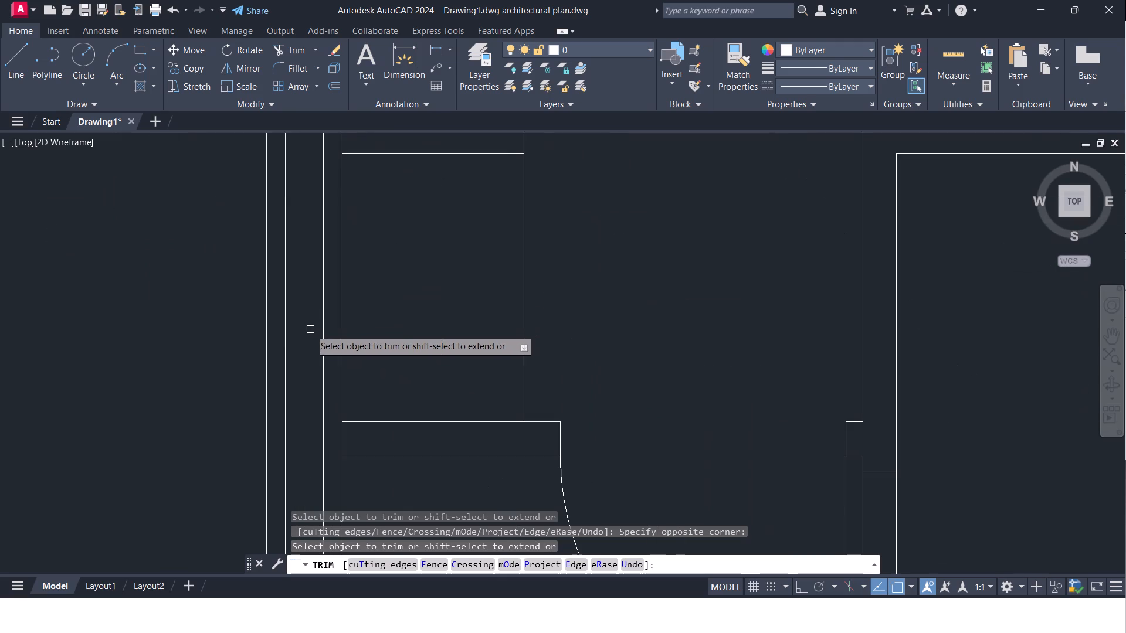
{"action": "left_click", "coordinate": [287, 348]}
{"action": "left_click", "coordinate": [284, 350]}
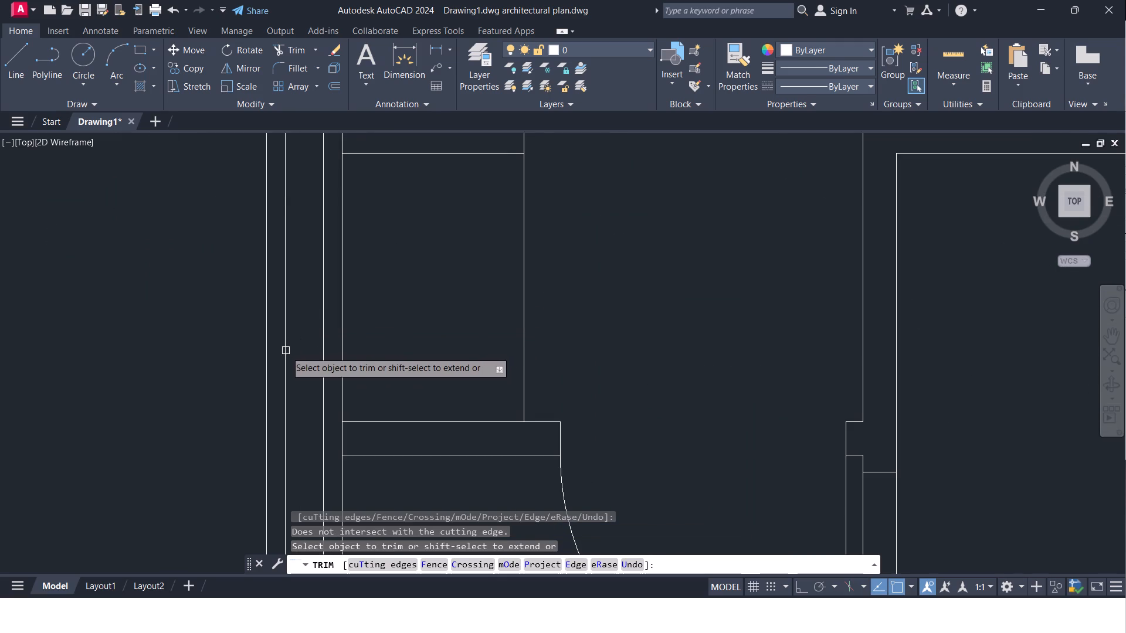
{"action": "left_click", "coordinate": [286, 351]}
{"action": "scroll", "coordinate": [296, 350], "scroll_direction": "down", "scroll_amount": 3}
{"action": "middle_click_drag", "start_coordinate": [296, 350], "coordinate": [321, 286]}
{"action": "scroll", "coordinate": [296, 350], "scroll_direction": "down", "scroll_amount": 1}
{"action": "scroll", "coordinate": [321, 286], "scroll_direction": "up", "scroll_amount": 3}
{"action": "left_click", "coordinate": [314, 290]}
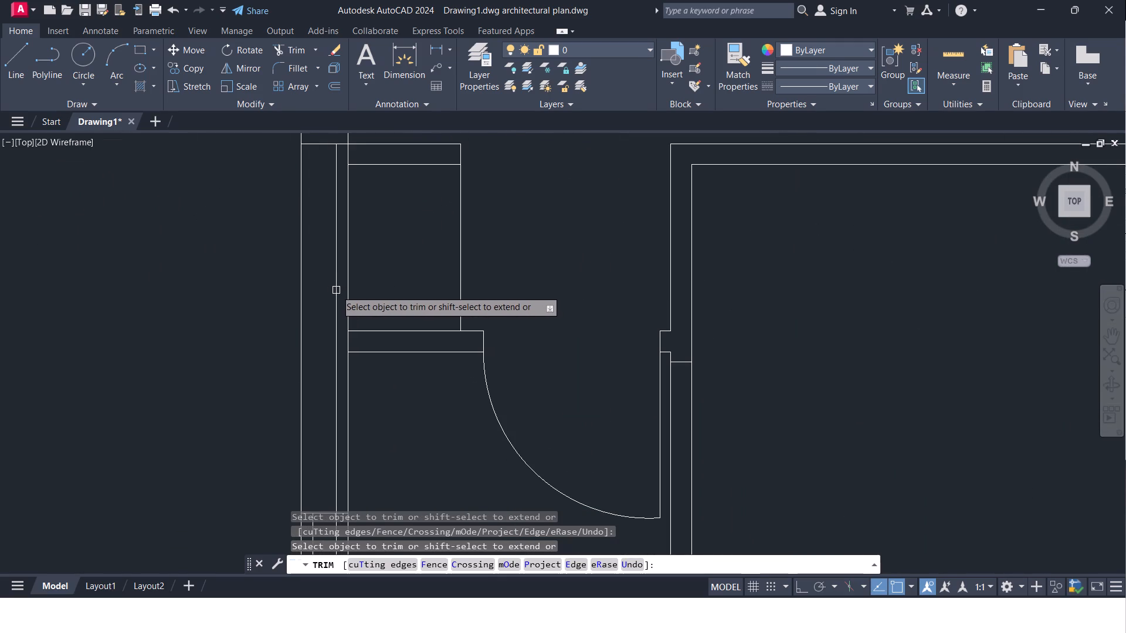
{"action": "left_click", "coordinate": [337, 290]}
Trim the two lines inside the west wall between the southernmost window and the building's southwest corner.
{"action": "scroll", "coordinate": [337, 290], "scroll_direction": "down", "scroll_amount": 4}
{"action": "scroll", "coordinate": [336, 366], "scroll_direction": "up", "scroll_amount": 5}
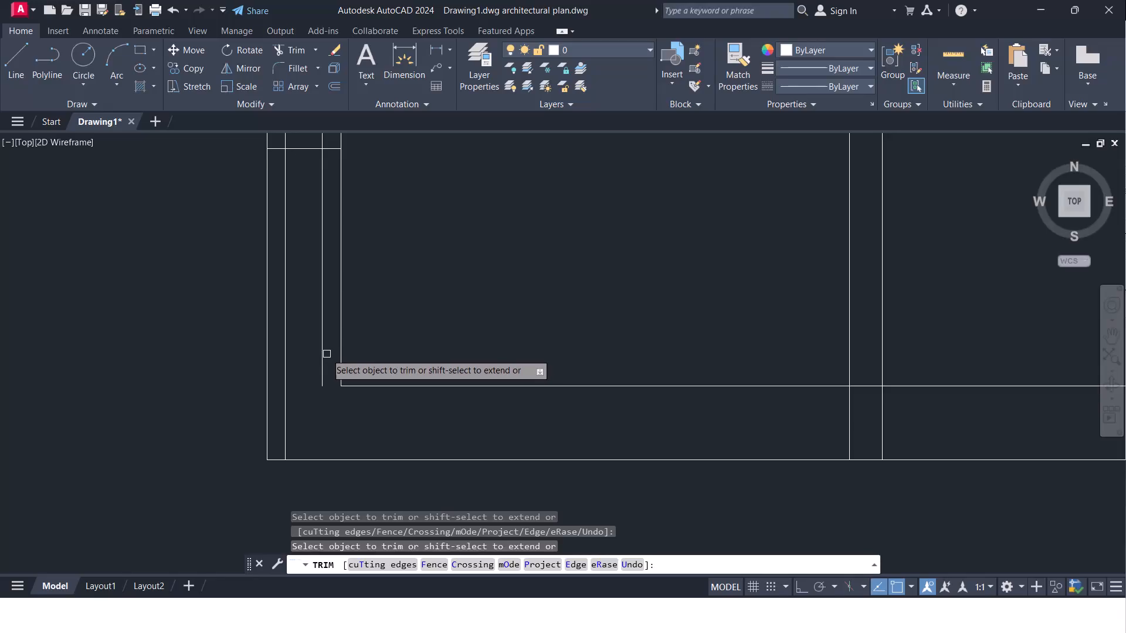
{"action": "left_click", "coordinate": [324, 352]}
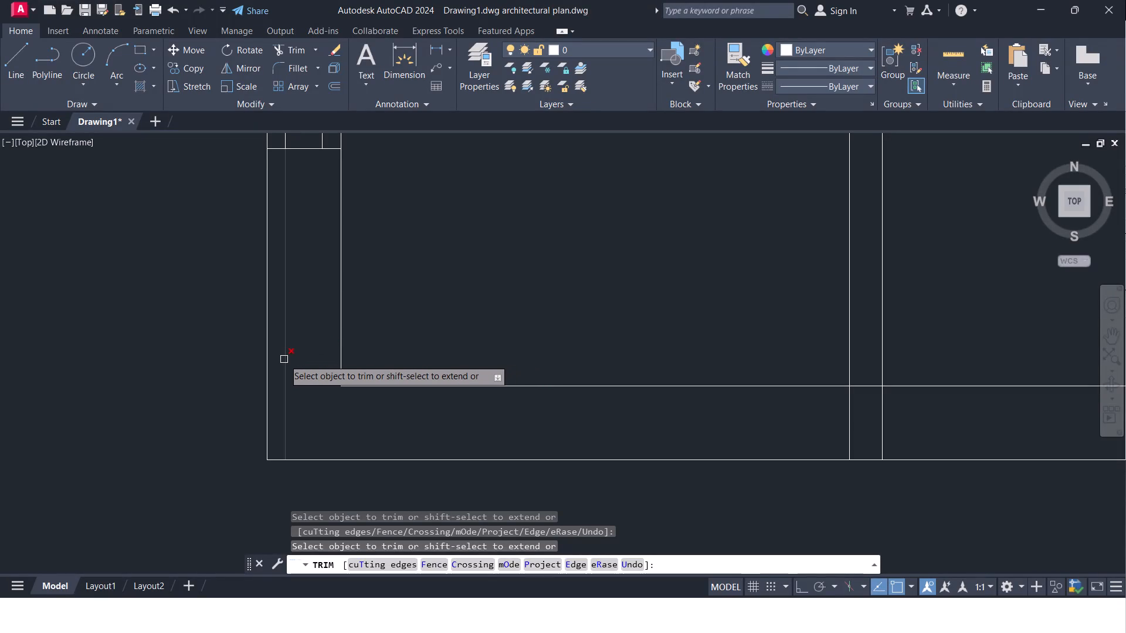
{"action": "left_click", "coordinate": [284, 359]}
Trim the two lines inside the west wall between the northwest room's window and the north wall, and finish trimming.
{"action": "scroll", "coordinate": [284, 359], "scroll_direction": "down", "scroll_amount": 5}
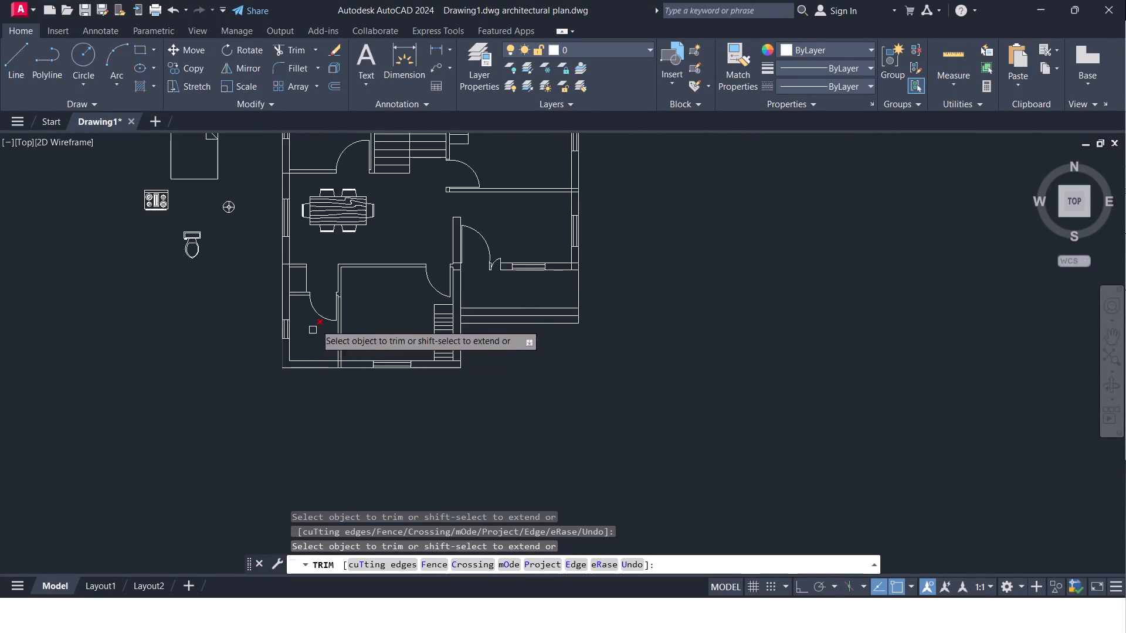
{"action": "middle_click_drag", "start_coordinate": [320, 232], "coordinate": [324, 358]}
{"action": "scroll", "coordinate": [324, 353], "scroll_direction": "down", "scroll_amount": 1}
{"action": "scroll", "coordinate": [301, 271], "scroll_direction": "up", "scroll_amount": 3}
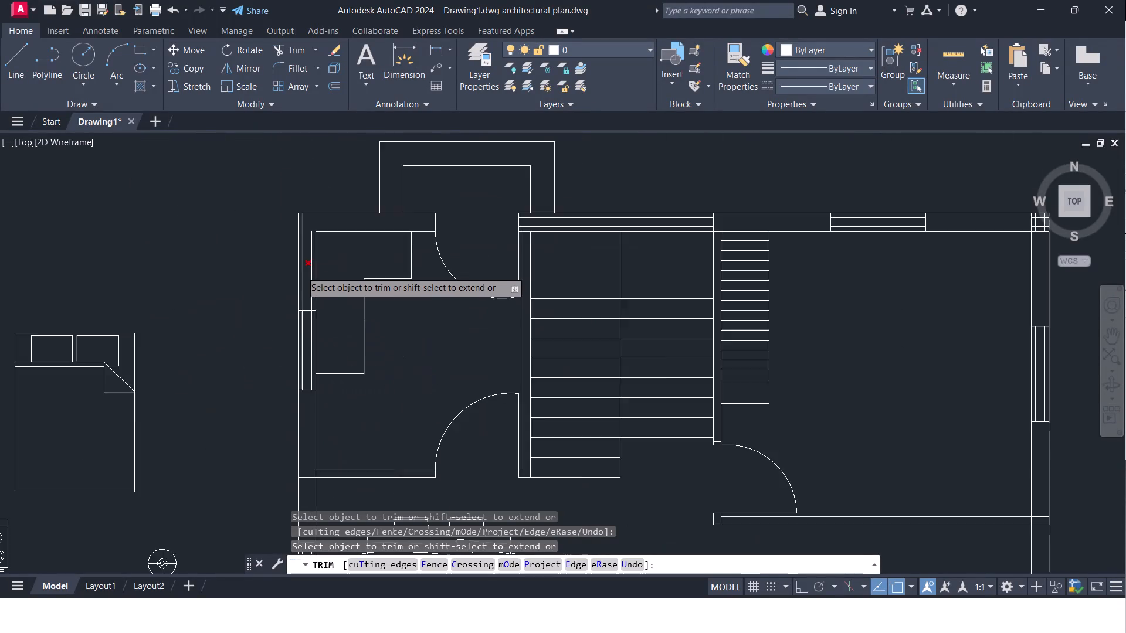
{"action": "scroll", "coordinate": [301, 271], "scroll_direction": "up", "scroll_amount": 2}
{"action": "left_click", "coordinate": [300, 271]}
{"action": "left_click", "coordinate": [322, 281]}
{"action": "scroll", "coordinate": [322, 281], "scroll_direction": "down", "scroll_amount": 4}
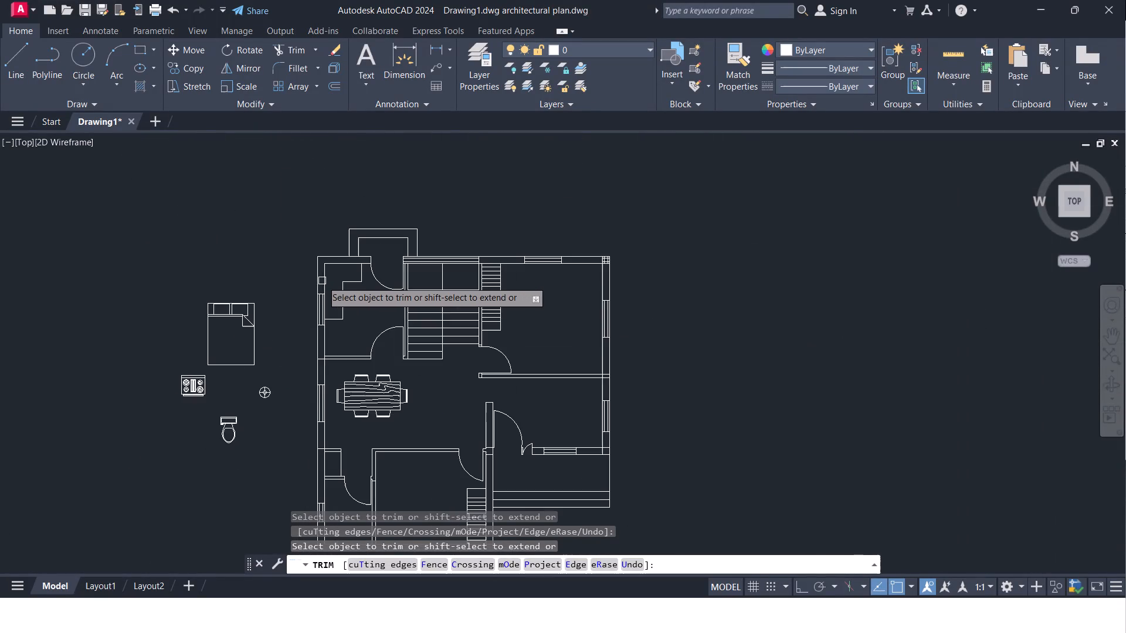
{"action": "middle_click_drag", "start_coordinate": [392, 308], "coordinate": [270, 306]}
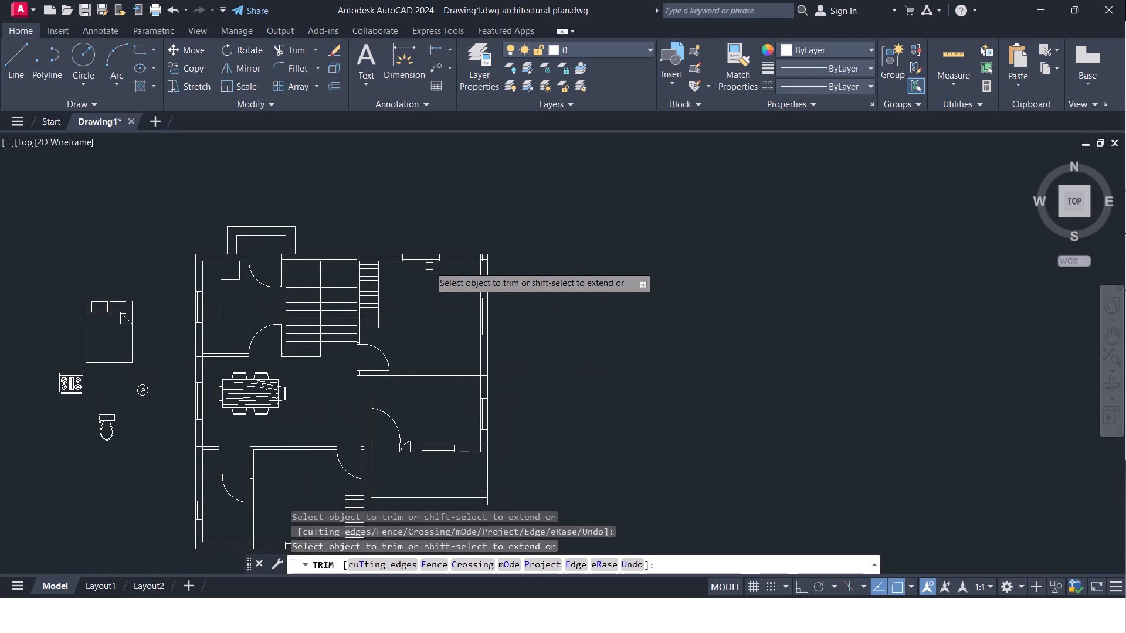
{"action": "middle_click_drag", "start_coordinate": [419, 292], "coordinate": [472, 181]}
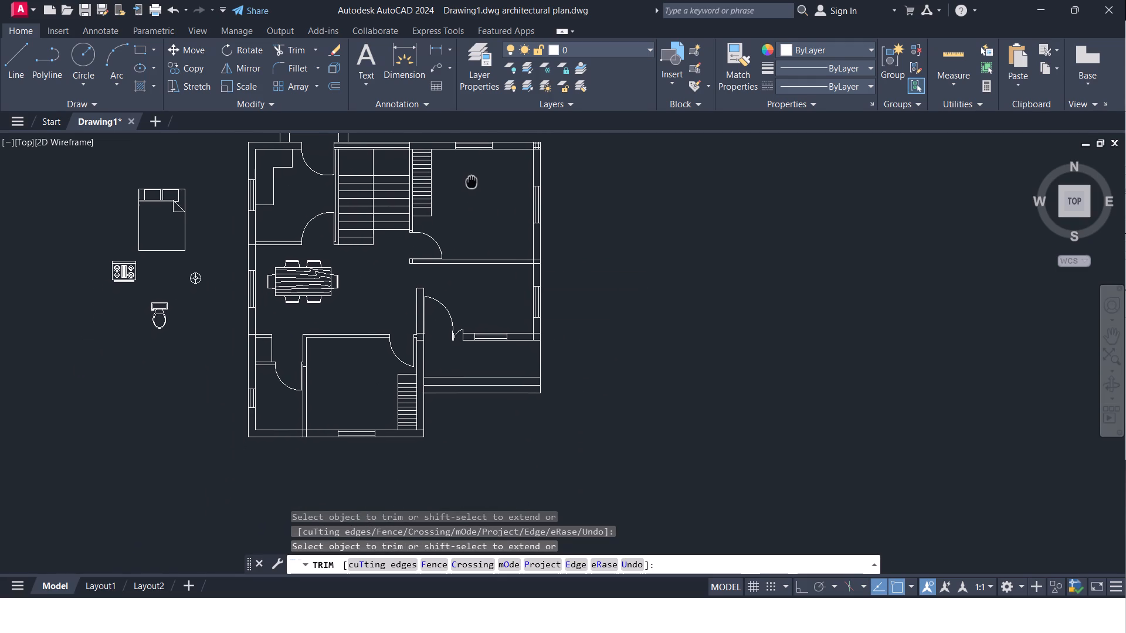
{"action": "middle_click_drag", "start_coordinate": [472, 181], "coordinate": [498, 134]}
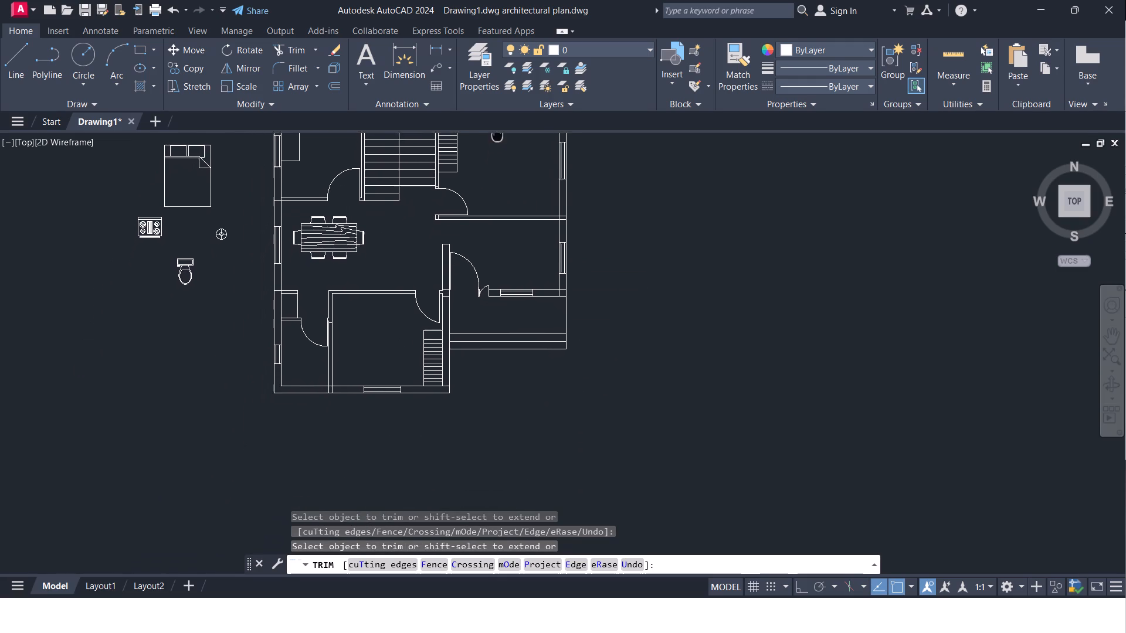
{"action": "middle_click_drag", "start_coordinate": [498, 134], "coordinate": [504, 176]}
{"action": "key", "text": "Escape"}
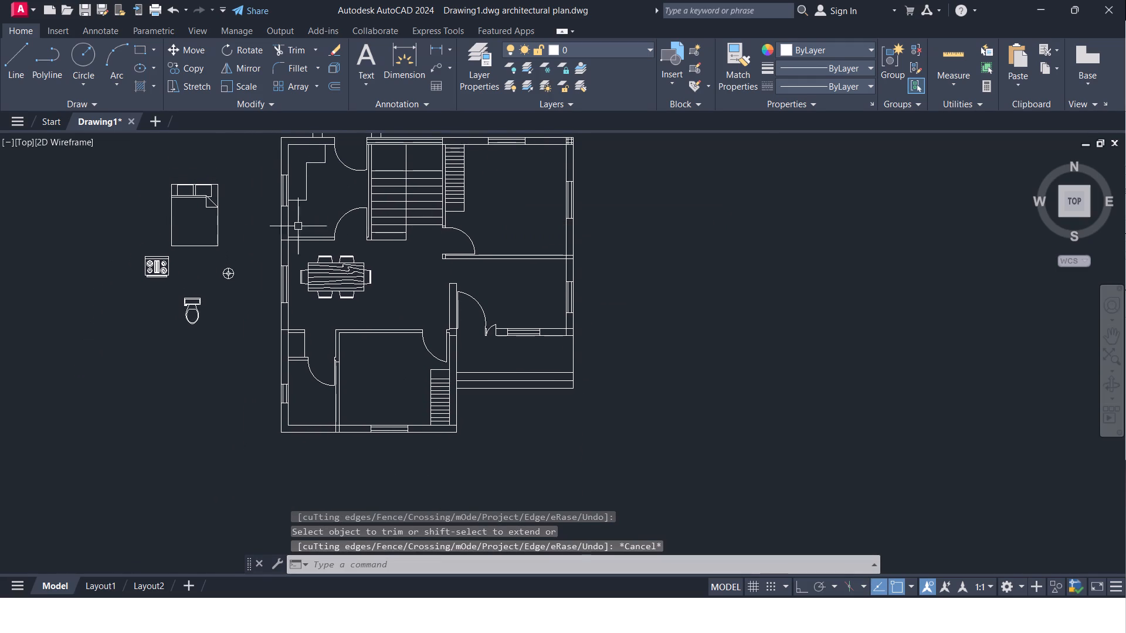
Rotate the bed block 90° counterclockwise about its southeast corner with Ortho on, so its pillows face west.
{"action": "scroll", "coordinate": [242, 219], "scroll_direction": "up", "scroll_amount": 1}
{"action": "middle_click_drag", "start_coordinate": [263, 218], "coordinate": [327, 221]}
{"action": "left_click", "coordinate": [169, 156]}
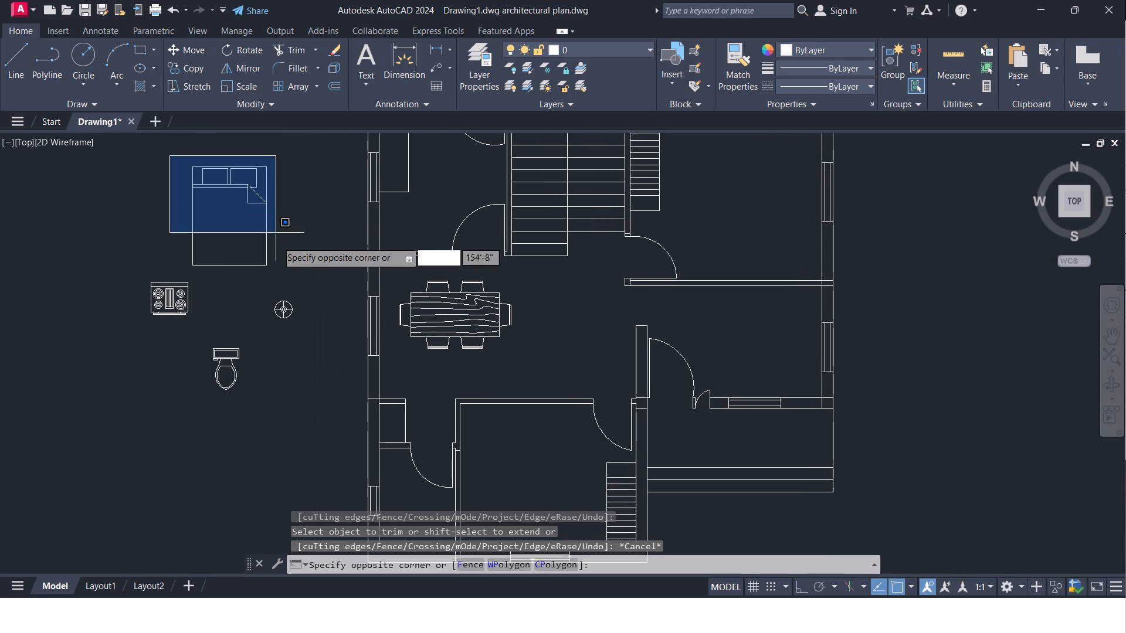
{"action": "left_click", "coordinate": [293, 274]}
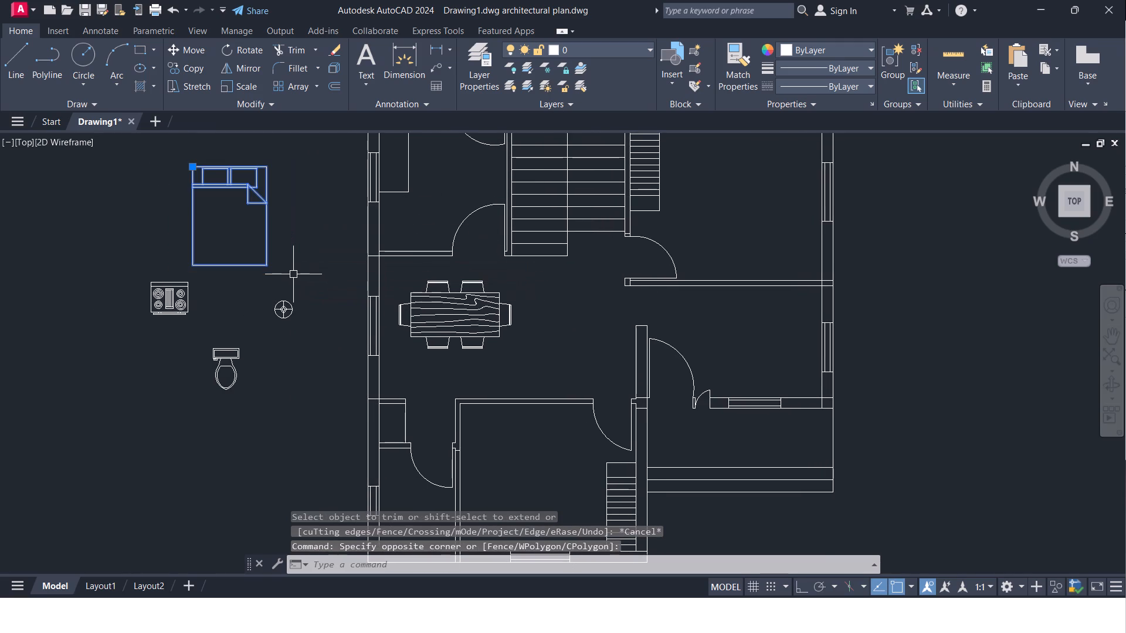
{"action": "left_click", "coordinate": [233, 53]}
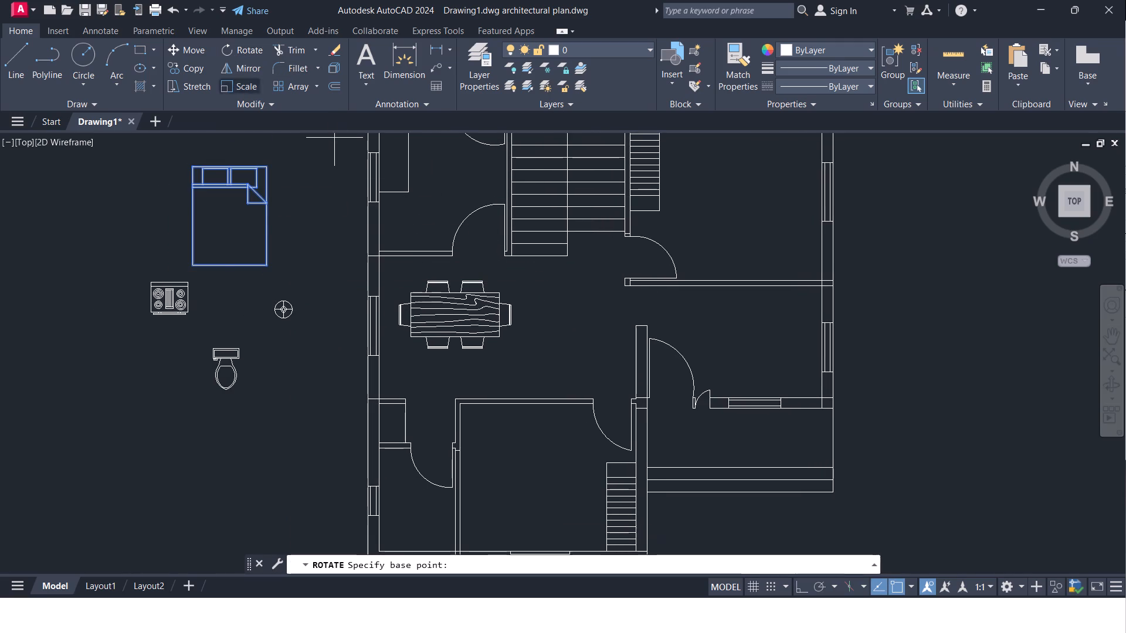
{"action": "left_click", "coordinate": [267, 266]}
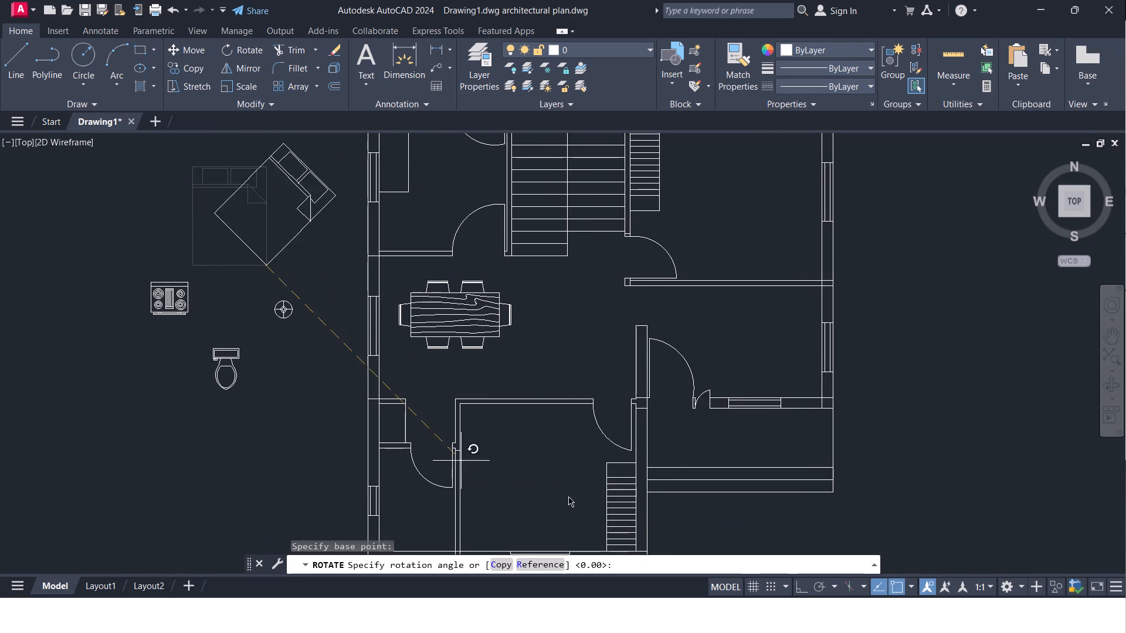
{"action": "left_click", "coordinate": [799, 587]}
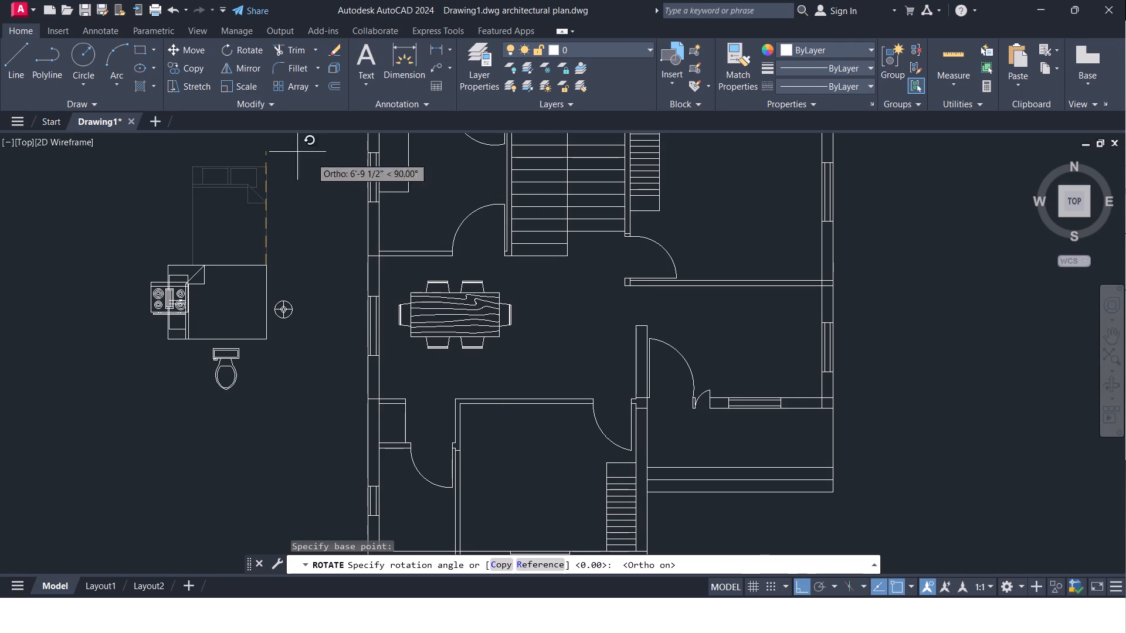
{"action": "left_click", "coordinate": [249, 145]}
{"action": "key", "text": "Escape"}
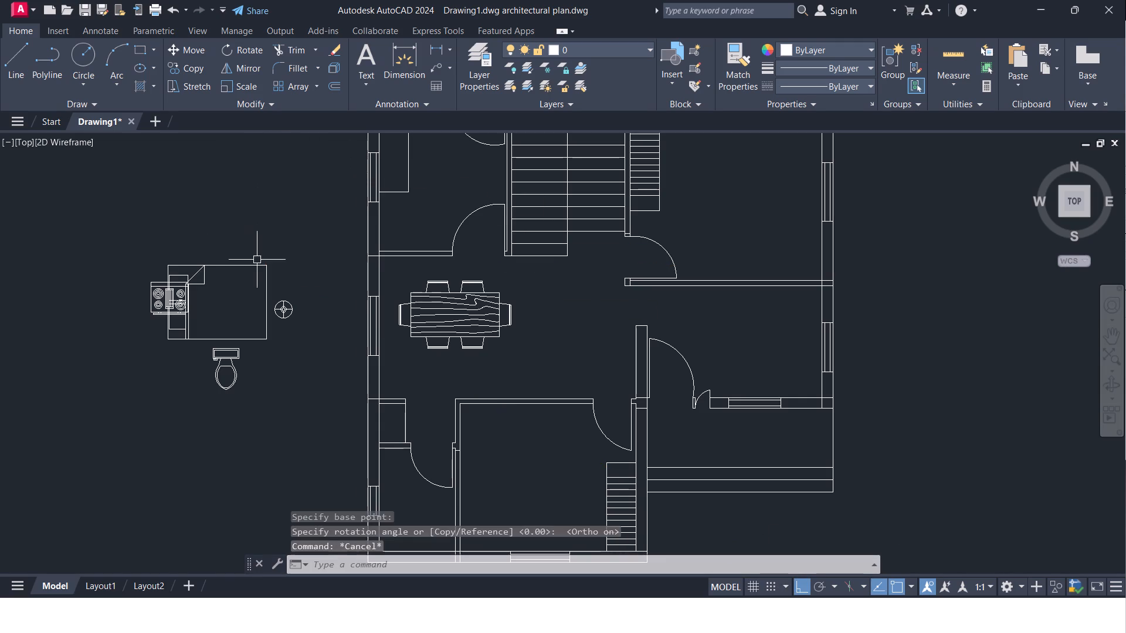
Move the rotated bed into the south bedroom with Ortho off, setting its headboard against the west partition wall.
{"action": "left_click", "coordinate": [257, 268]}
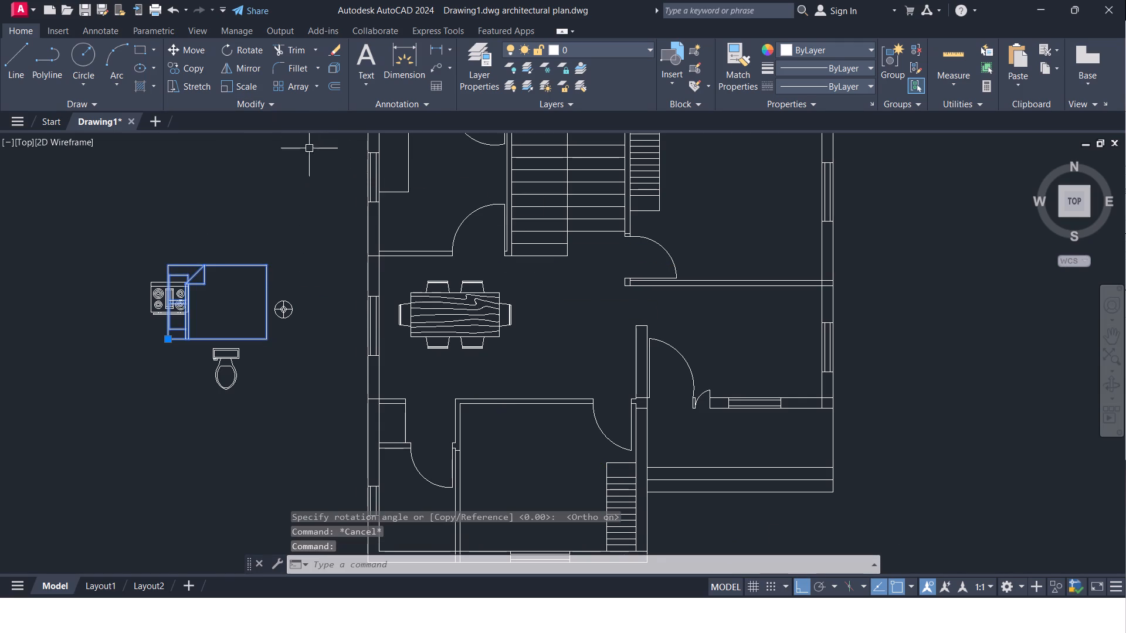
{"action": "middle_click_drag", "start_coordinate": [283, 257], "coordinate": [296, 171]}
{"action": "left_click", "coordinate": [195, 55]}
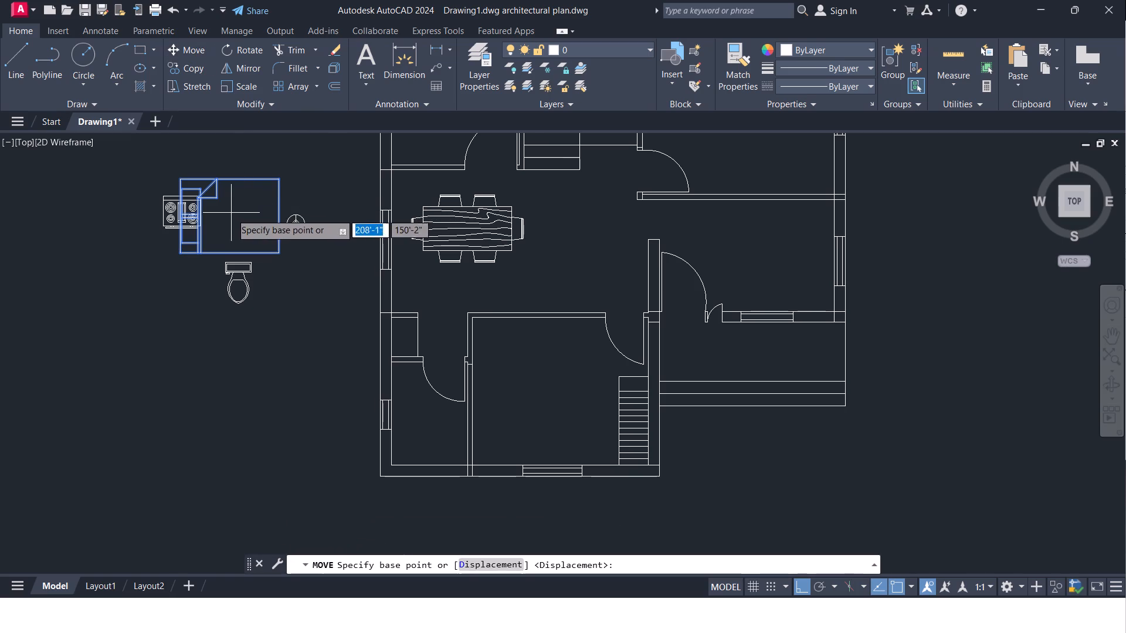
{"action": "left_click", "coordinate": [230, 213]}
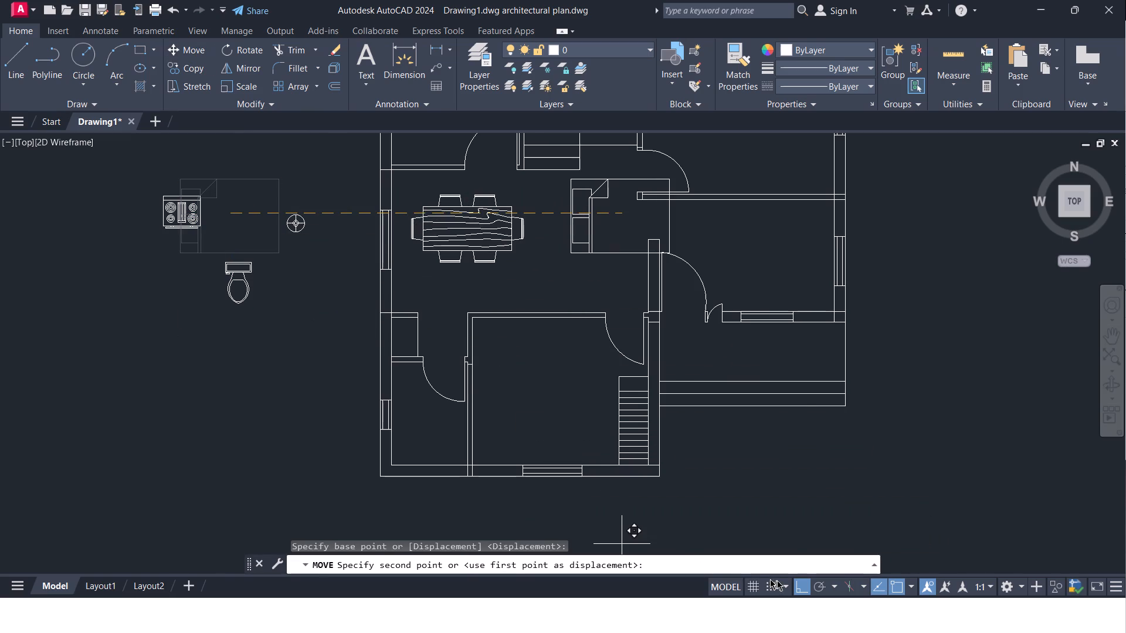
{"action": "left_click", "coordinate": [796, 586]}
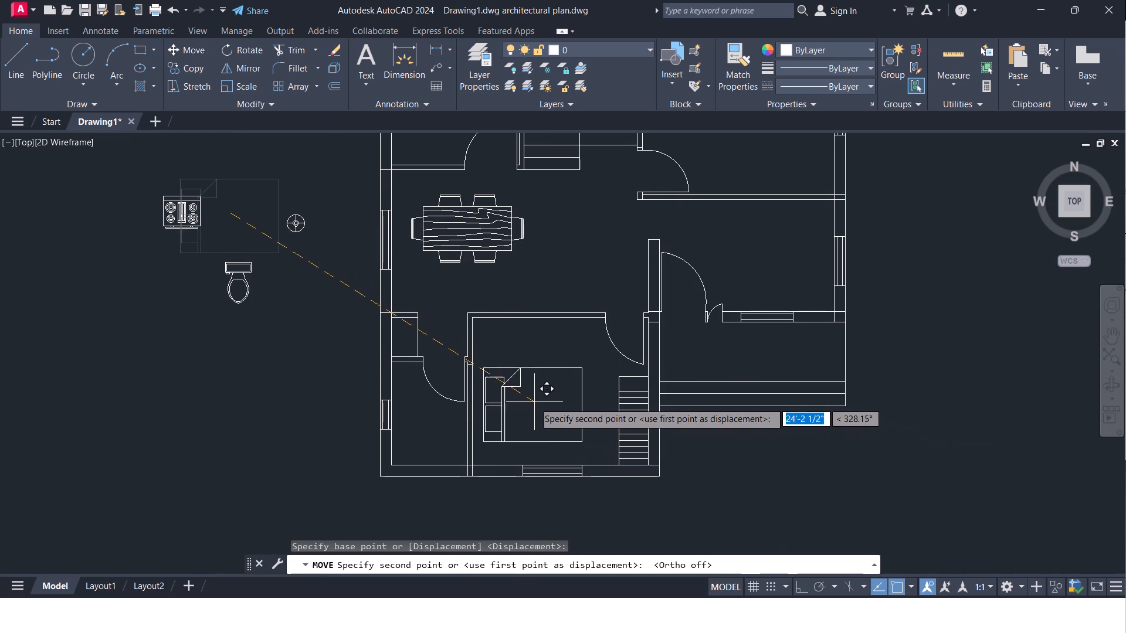
{"action": "scroll", "coordinate": [518, 399], "scroll_direction": "up", "scroll_amount": 2}
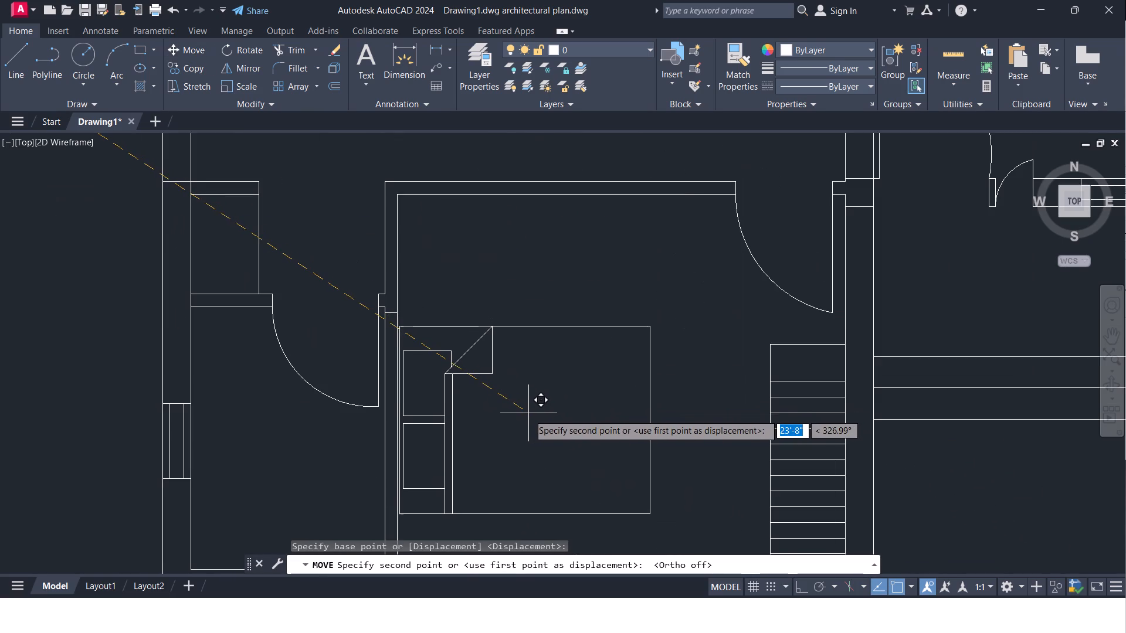
{"action": "middle_click_drag", "start_coordinate": [528, 414], "coordinate": [518, 389]}
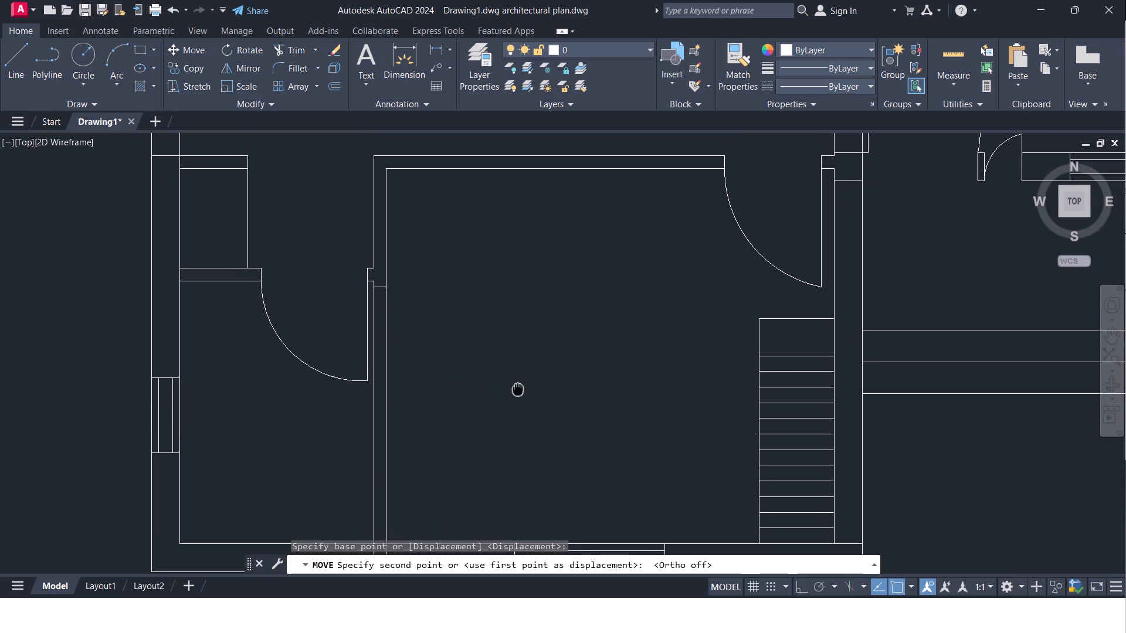
{"action": "middle_click_drag", "start_coordinate": [518, 389], "coordinate": [518, 389]}
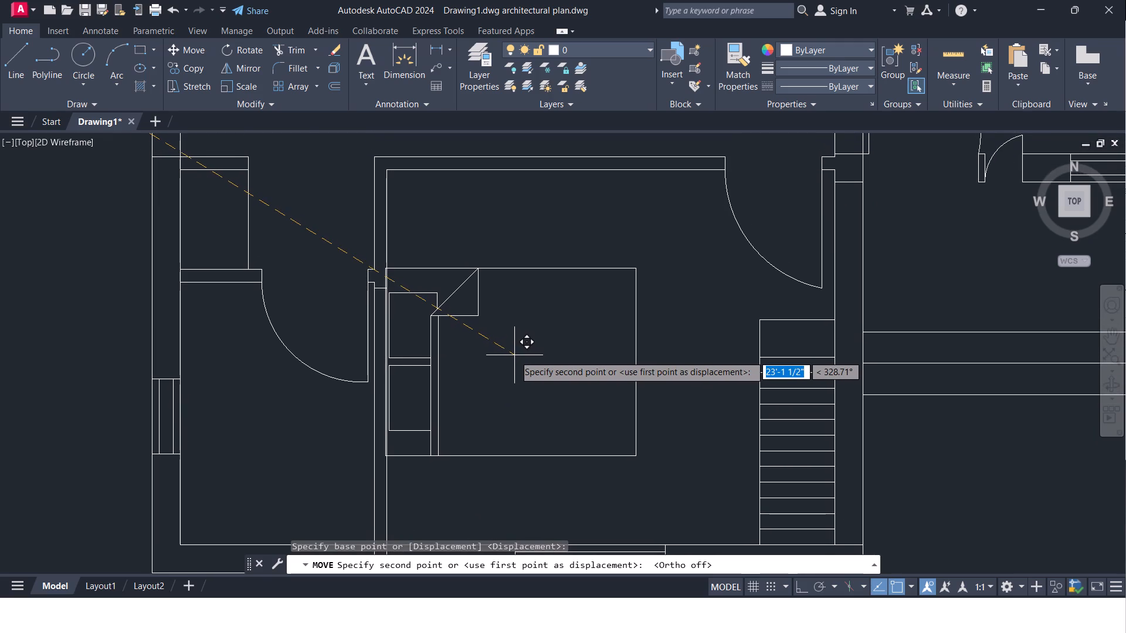
{"action": "scroll", "coordinate": [514, 355], "scroll_direction": "up", "scroll_amount": 2}
{"action": "scroll", "coordinate": [514, 355], "scroll_direction": "down", "scroll_amount": 1}
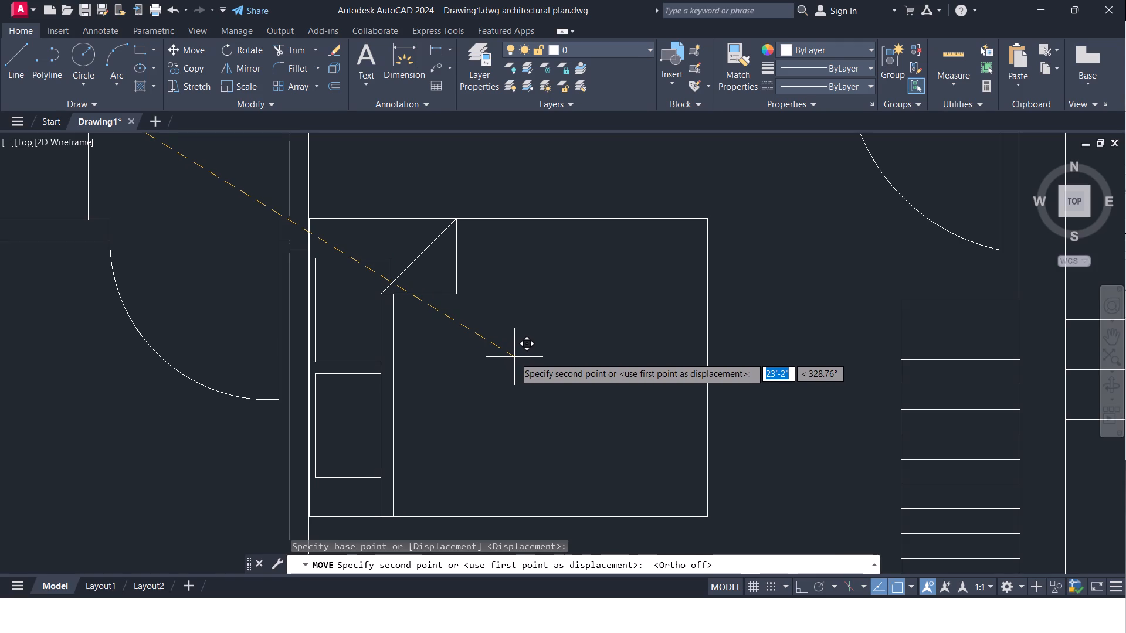
{"action": "left_click", "coordinate": [514, 357]}
Copy the table lamp block into the south bedroom, against the west partition wall just north of the bed.
{"action": "scroll", "coordinate": [515, 356], "scroll_direction": "down", "scroll_amount": 1}
{"action": "middle_click_drag", "start_coordinate": [514, 356], "coordinate": [514, 355]}
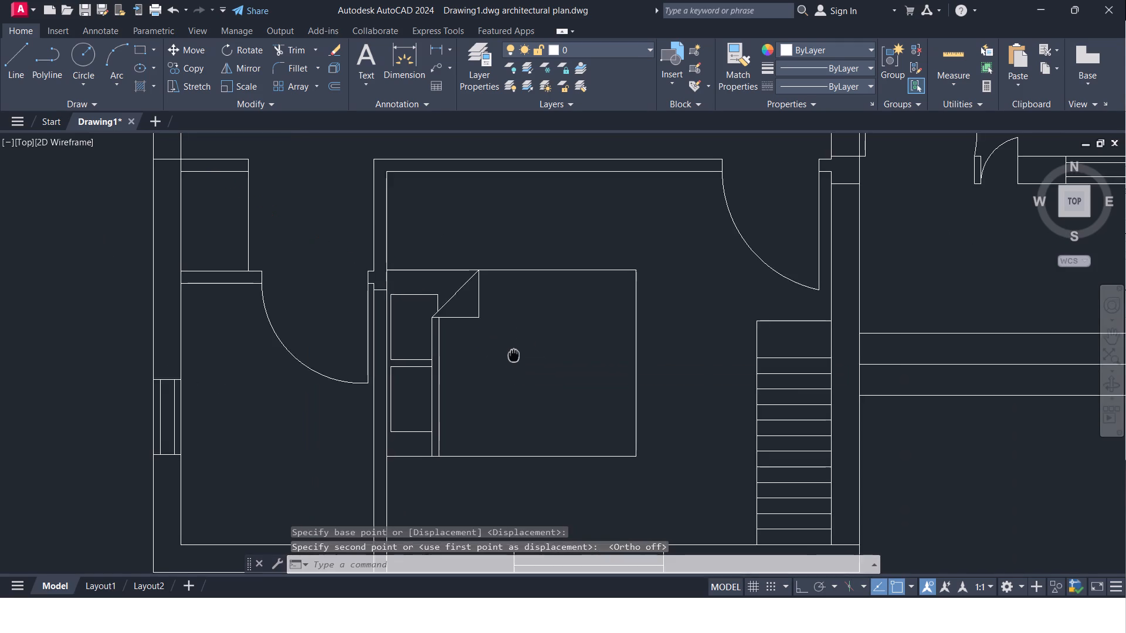
{"action": "middle_click_drag", "start_coordinate": [514, 355], "coordinate": [499, 300]}
{"action": "scroll", "coordinate": [501, 301], "scroll_direction": "down", "scroll_amount": 1}
{"action": "middle_click_drag", "start_coordinate": [262, 268], "coordinate": [314, 331]}
{"action": "scroll", "coordinate": [262, 268], "scroll_direction": "down", "scroll_amount": 1}
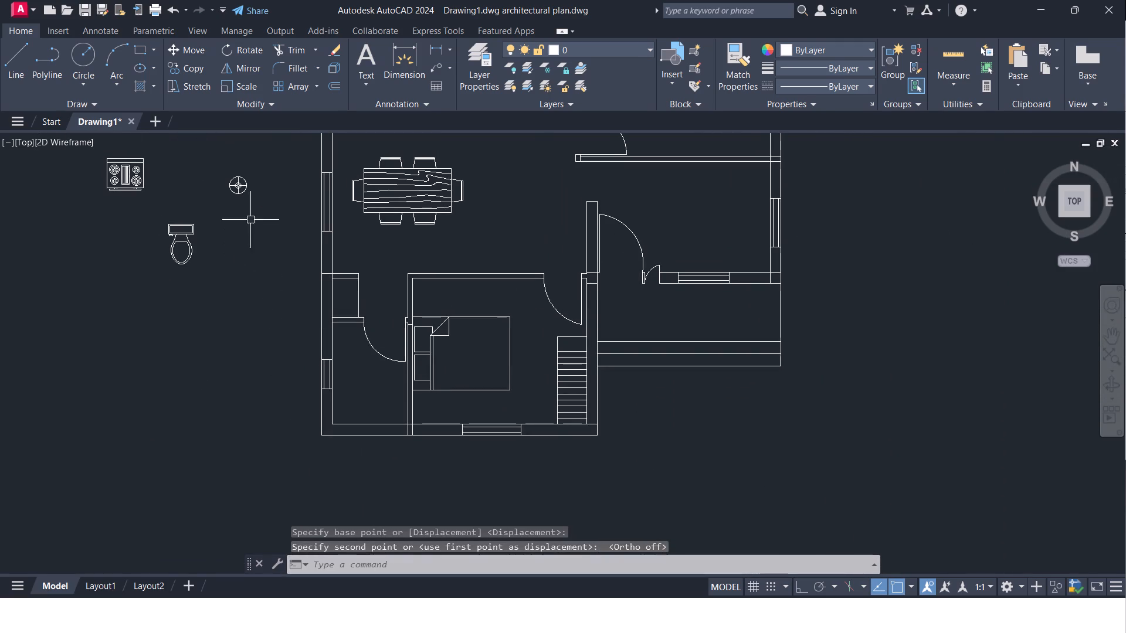
{"action": "left_click", "coordinate": [230, 169]}
{"action": "left_click", "coordinate": [254, 201]}
{"action": "left_click_drag", "start_coordinate": [196, 146], "coordinate": [203, 149]}
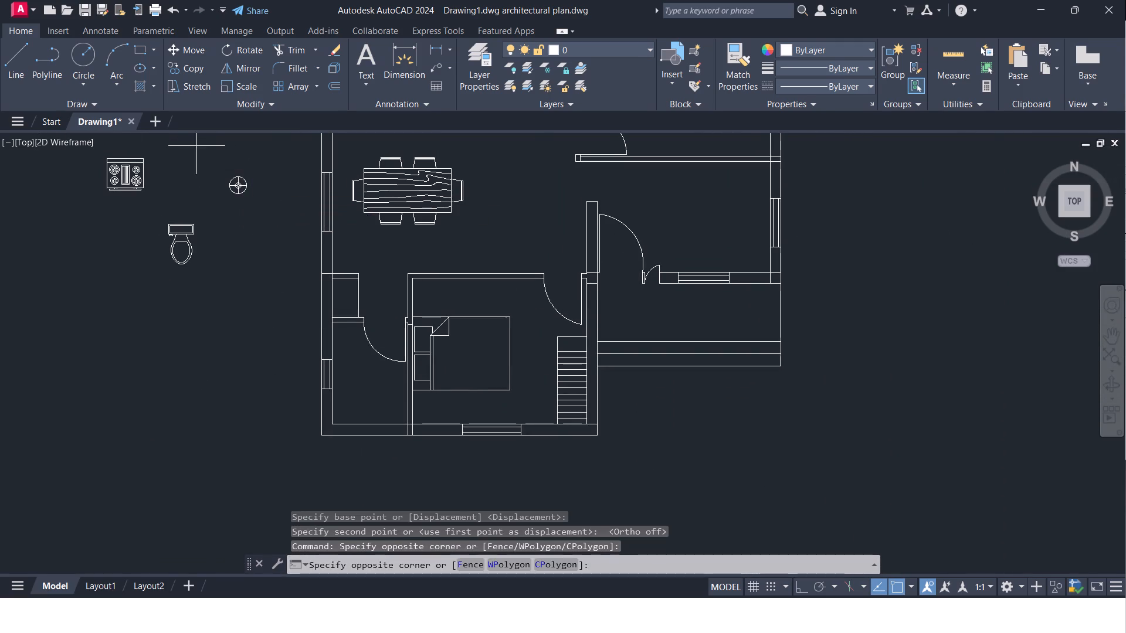
{"action": "left_click_drag", "start_coordinate": [203, 149], "coordinate": [208, 150]}
{"action": "left_click", "coordinate": [274, 200]}
{"action": "left_click", "coordinate": [199, 67]}
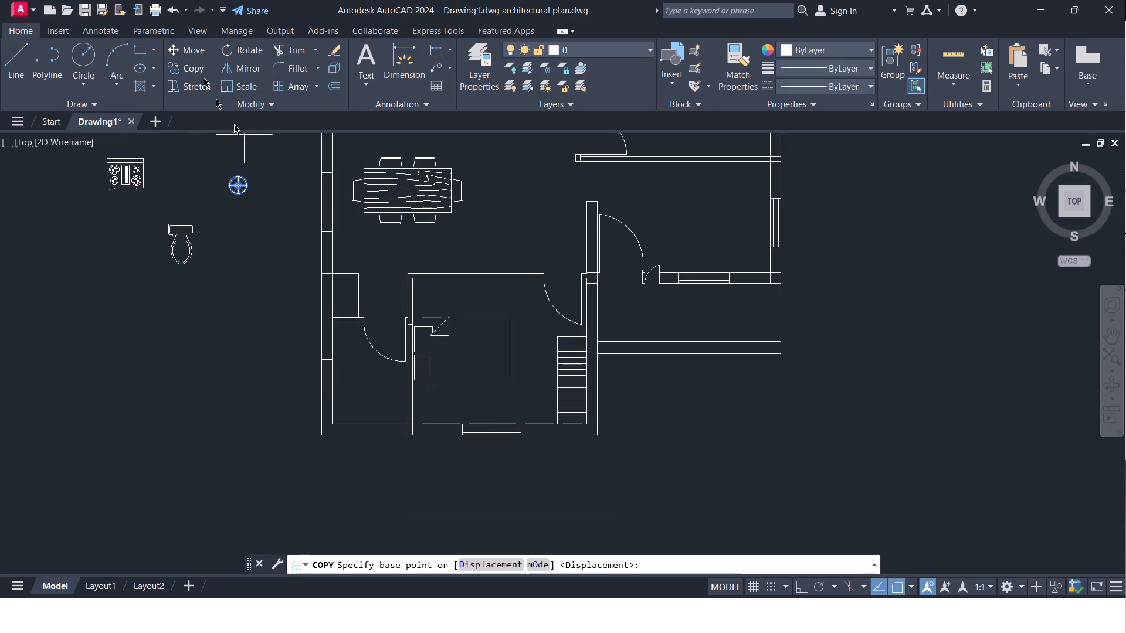
{"action": "left_click", "coordinate": [239, 185]}
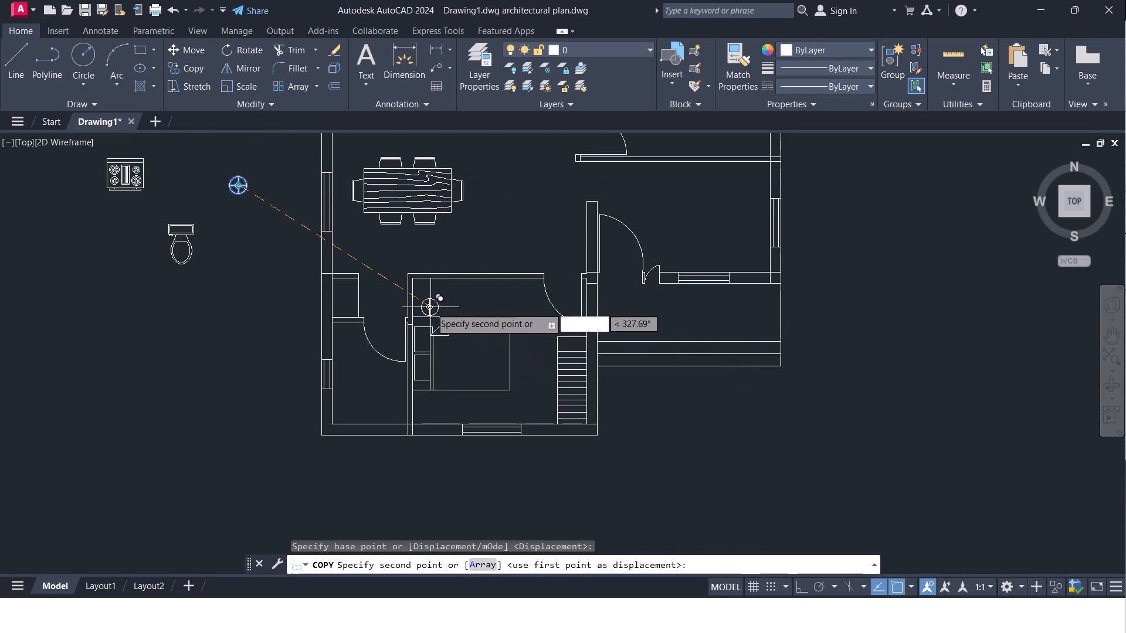
{"action": "scroll", "coordinate": [422, 311], "scroll_direction": "up", "scroll_amount": 6}
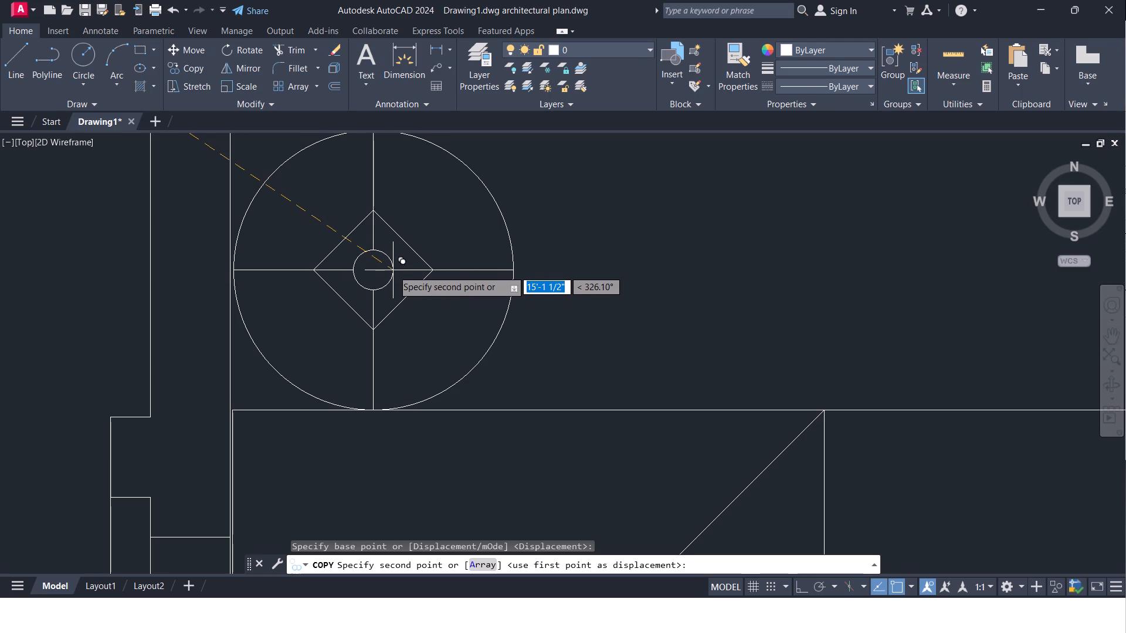
{"action": "left_click", "coordinate": [391, 270]}
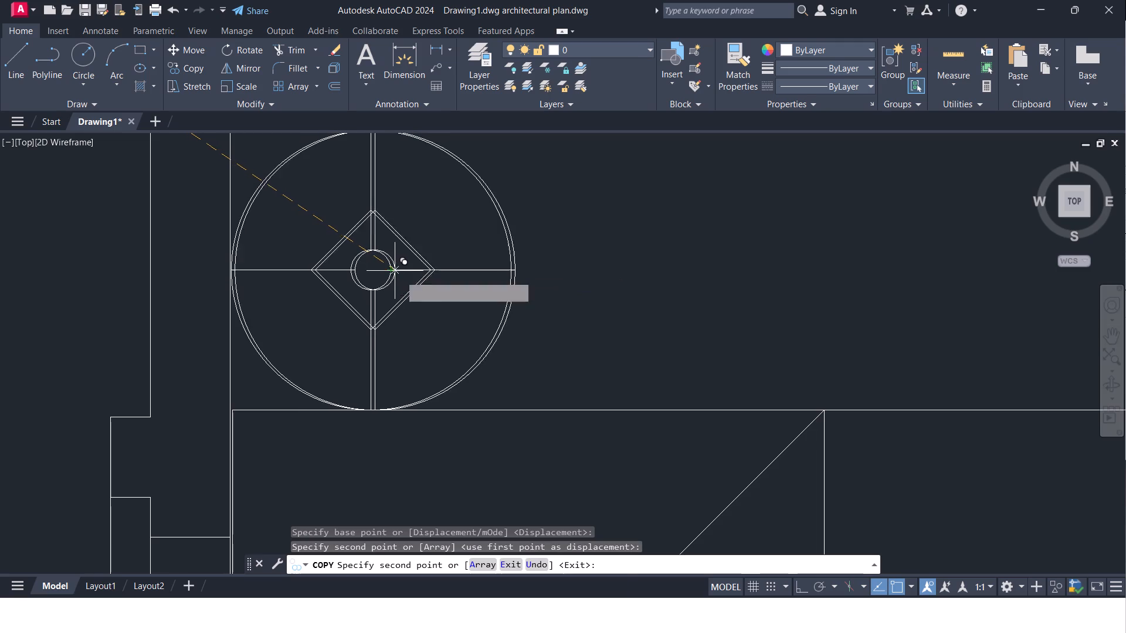
Place a second lamp copy against the west partition wall just south of the bed, and finish copying.
{"action": "middle_click_drag", "start_coordinate": [412, 350], "coordinate": [411, 181]}
{"action": "scroll", "coordinate": [411, 181], "scroll_direction": "down", "scroll_amount": 5}
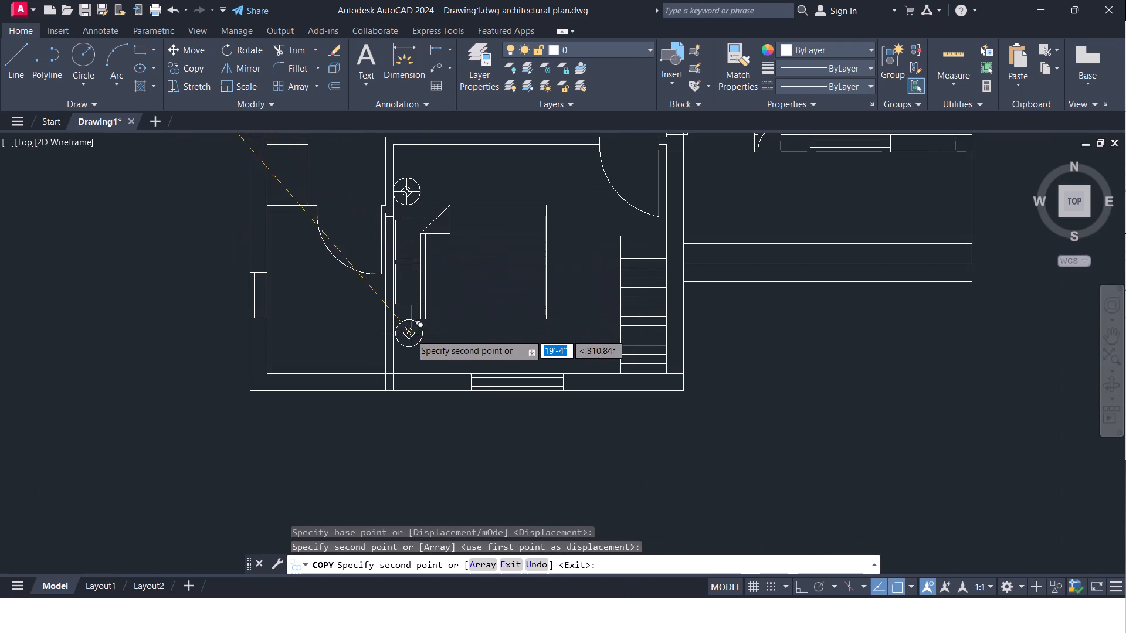
{"action": "scroll", "coordinate": [411, 334], "scroll_direction": "up", "scroll_amount": 5}
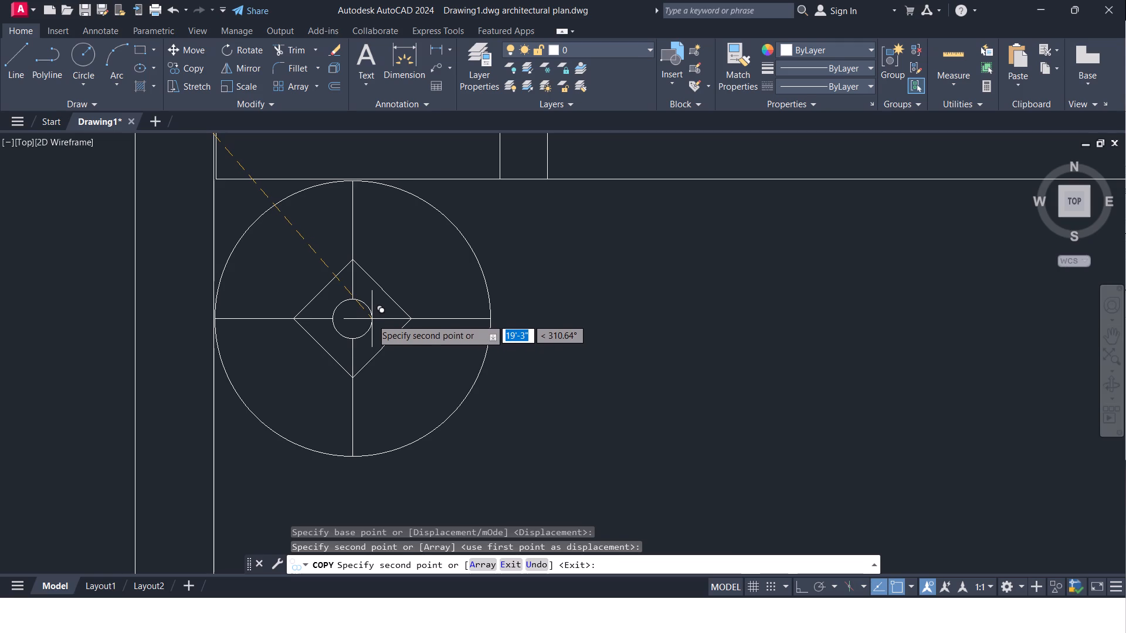
{"action": "left_click", "coordinate": [372, 318]}
{"action": "scroll", "coordinate": [379, 322], "scroll_direction": "down", "scroll_amount": 5}
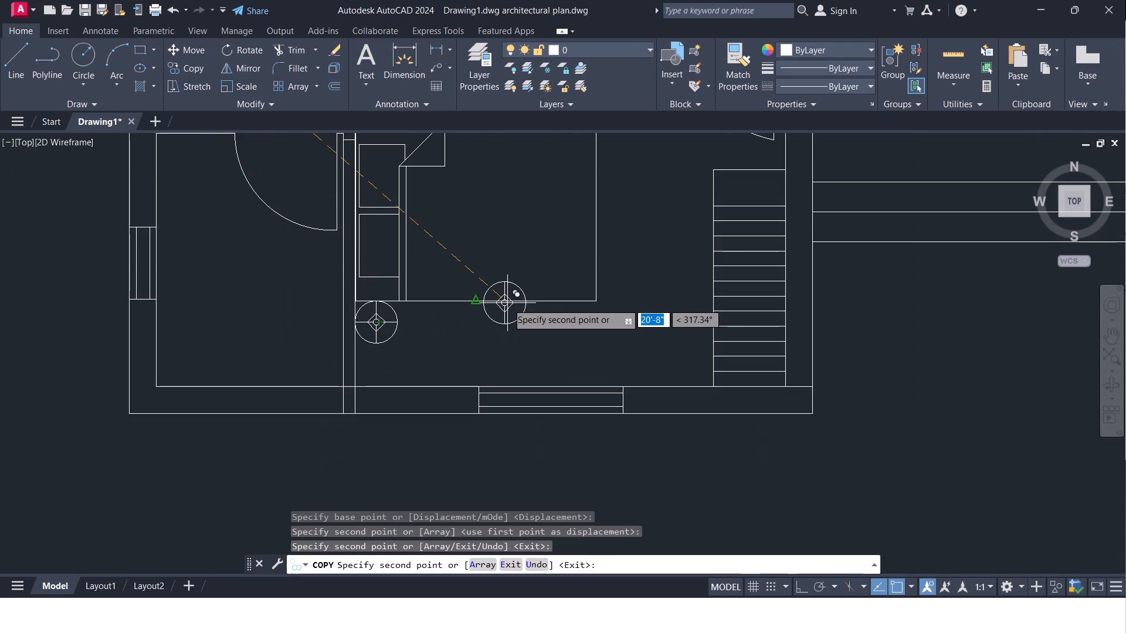
{"action": "key", "text": "Escape"}
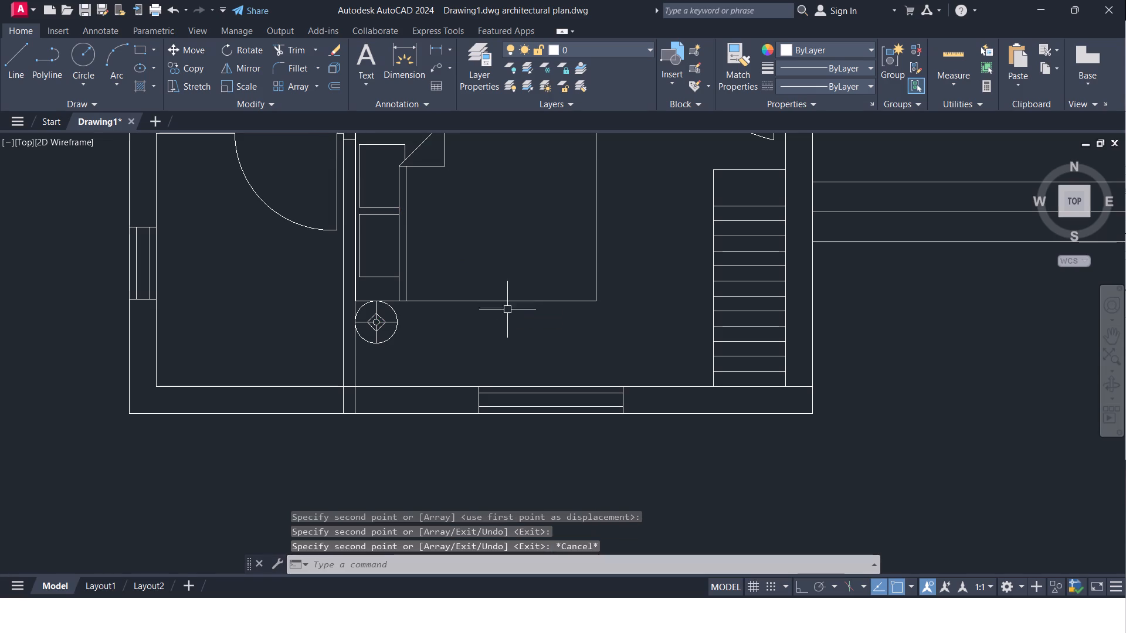
Review the furnished south bedroom, the adjoining southwest room and the unplaced fixture blocks west of the building.
{"action": "middle_click_drag", "start_coordinate": [516, 326], "coordinate": [476, 249]}
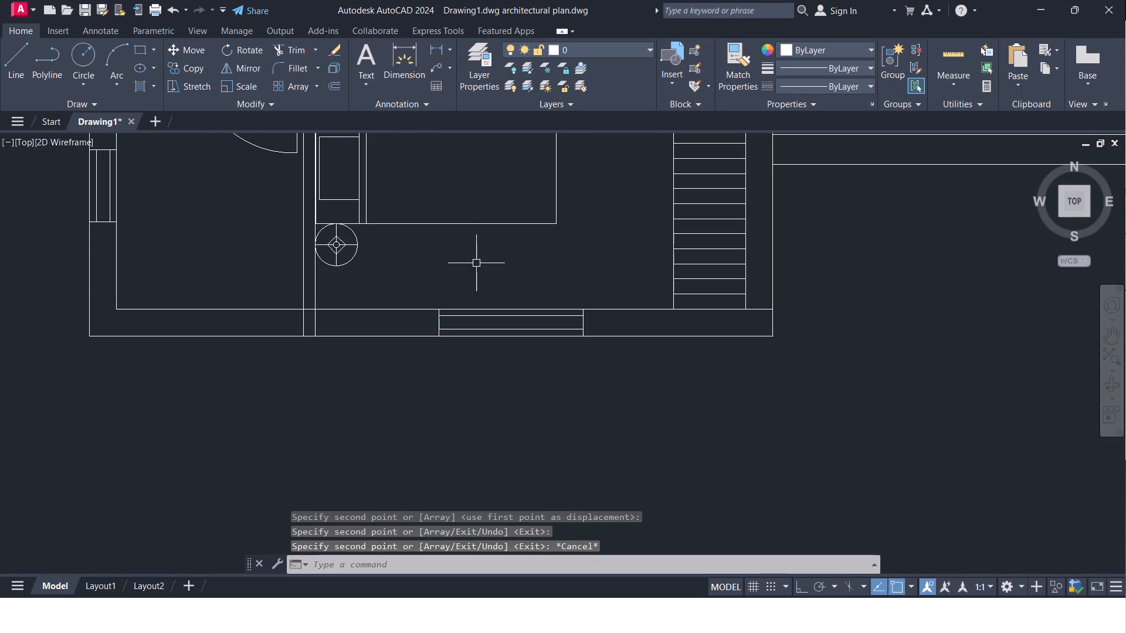
{"action": "middle_click_drag", "start_coordinate": [476, 268], "coordinate": [477, 301]}
{"action": "scroll", "coordinate": [477, 285], "scroll_direction": "down", "scroll_amount": 1}
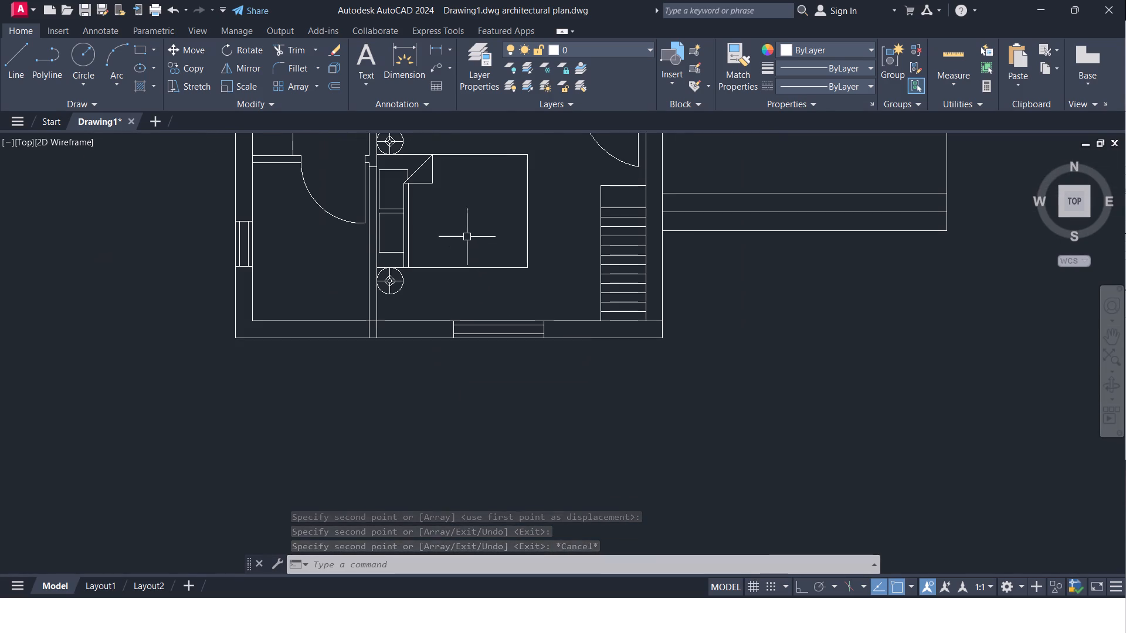
{"action": "middle_click_drag", "start_coordinate": [466, 236], "coordinate": [466, 273]}
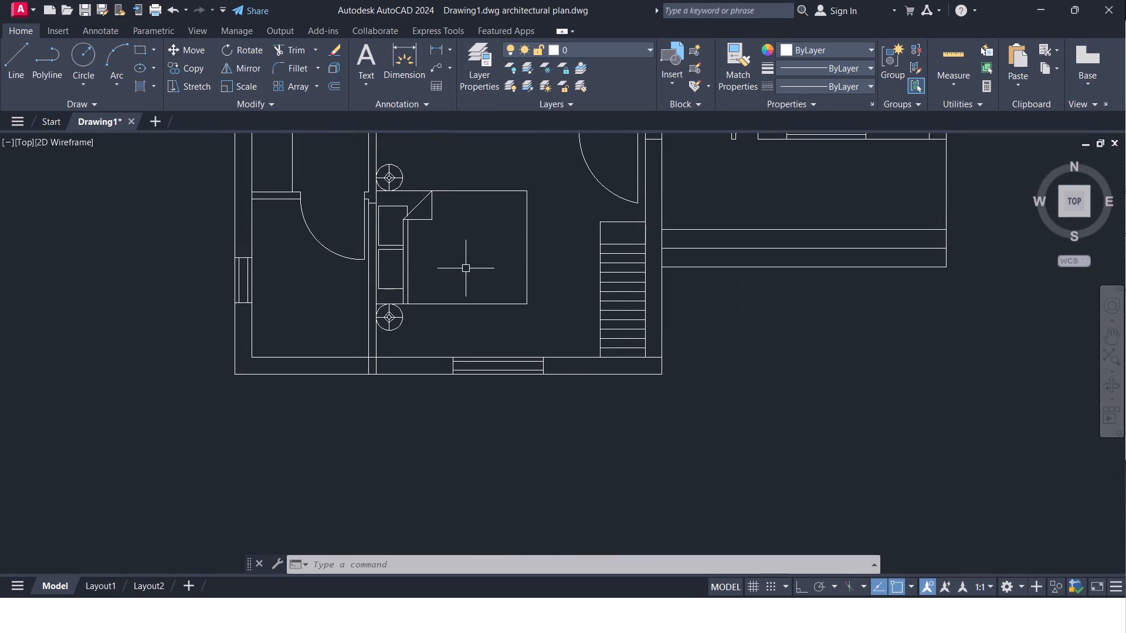
{"action": "scroll", "coordinate": [312, 232], "scroll_direction": "up", "scroll_amount": 1}
{"action": "middle_click_drag", "start_coordinate": [312, 232], "coordinate": [398, 370]}
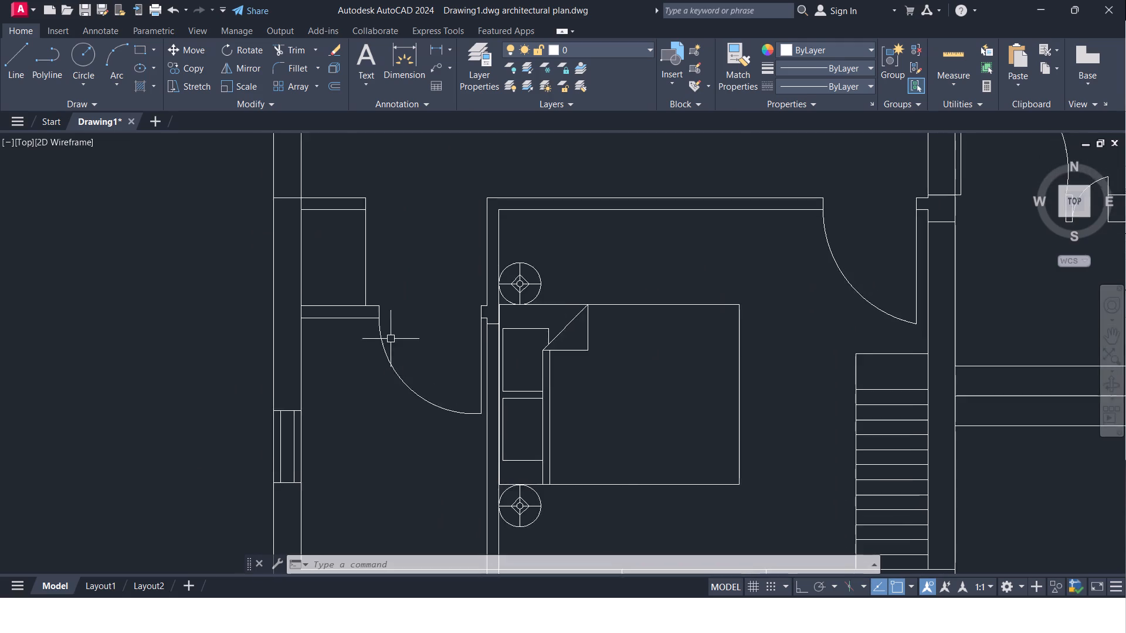
{"action": "scroll", "coordinate": [390, 336], "scroll_direction": "down", "scroll_amount": 2}
{"action": "scroll", "coordinate": [262, 210], "scroll_direction": "down", "scroll_amount": 2}
{"action": "middle_click_drag", "start_coordinate": [262, 226], "coordinate": [256, 300]}
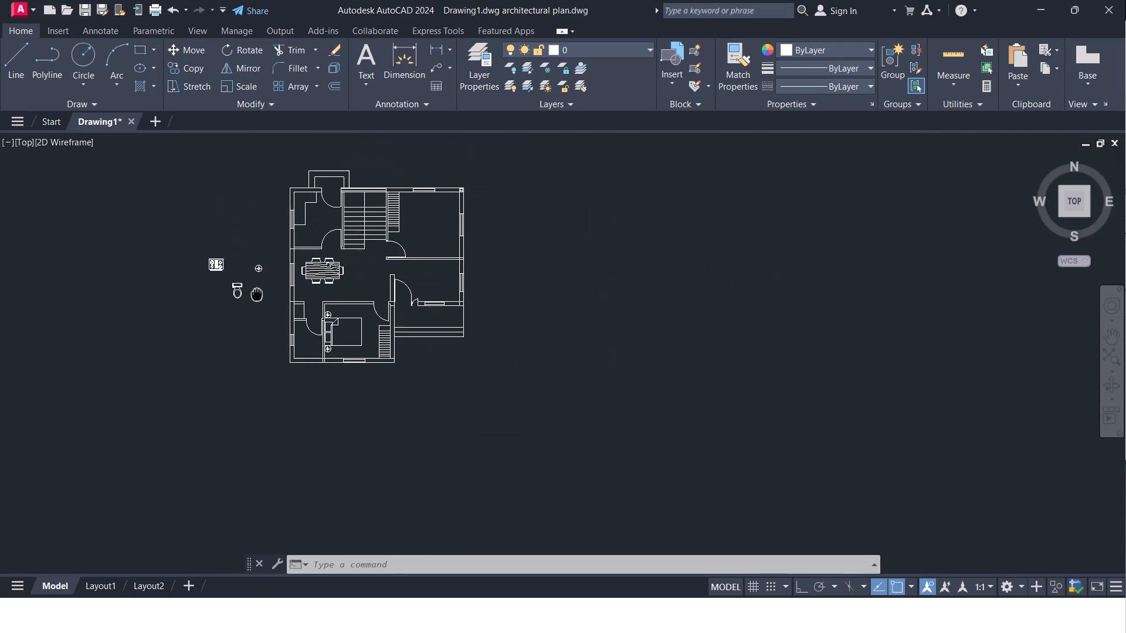
{"action": "middle_click_drag", "start_coordinate": [256, 300], "coordinate": [263, 288]}
{"action": "scroll", "coordinate": [263, 286], "scroll_direction": "up", "scroll_amount": 2}
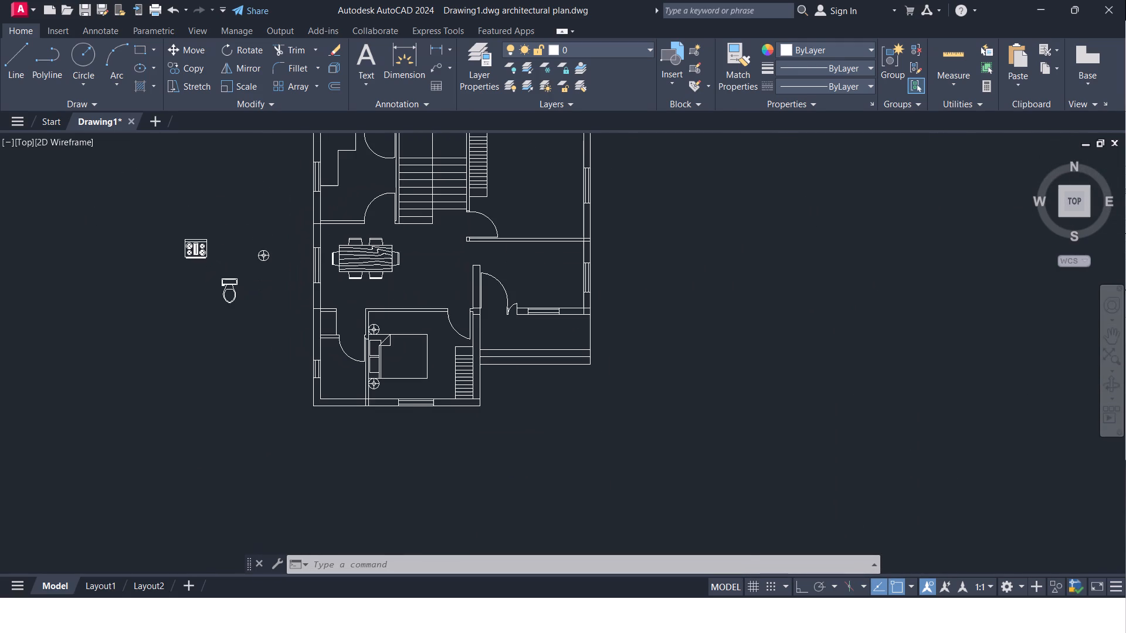
{"action": "scroll", "coordinate": [263, 286], "scroll_direction": "up", "scroll_amount": 1}
Insert the Sink - Oval top block from House Designer.dwg in DesignCenter, south of the toilet block outside the building, and close DesignCenter.
{"action": "type", "text": "dc"}
{"action": "key", "text": "Return"}
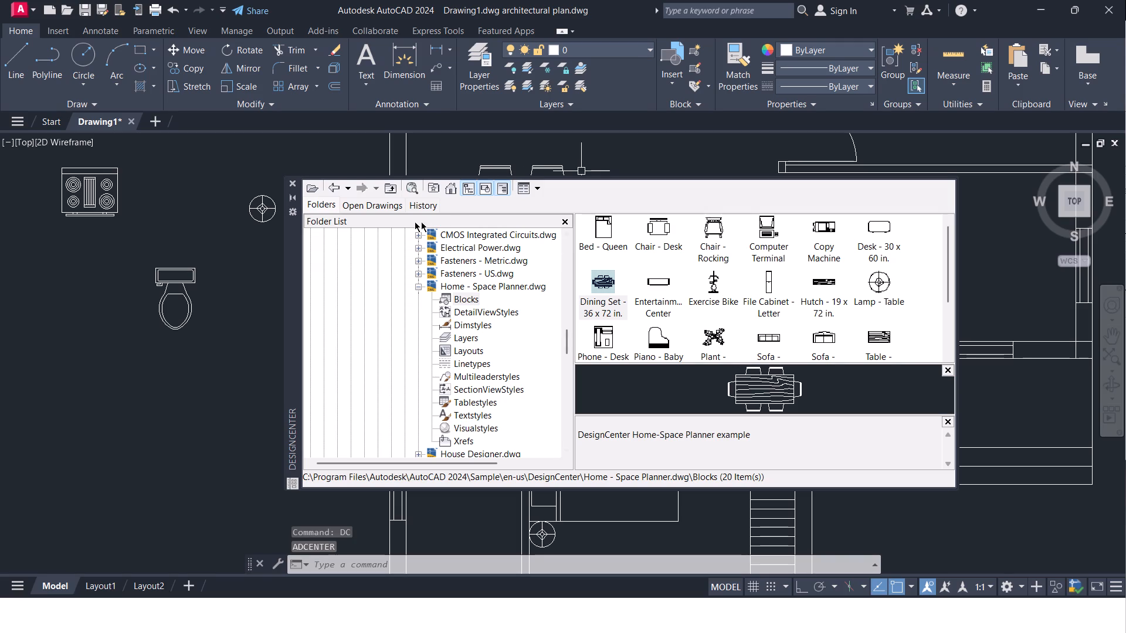
{"action": "left_click", "coordinate": [333, 188]}
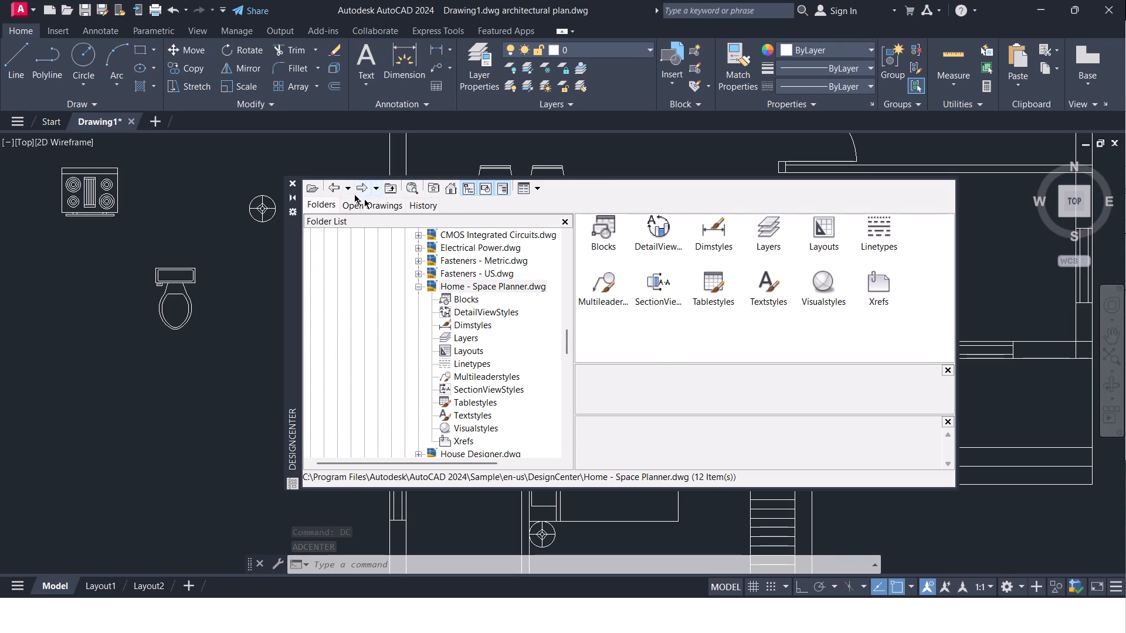
{"action": "left_click", "coordinate": [331, 186]}
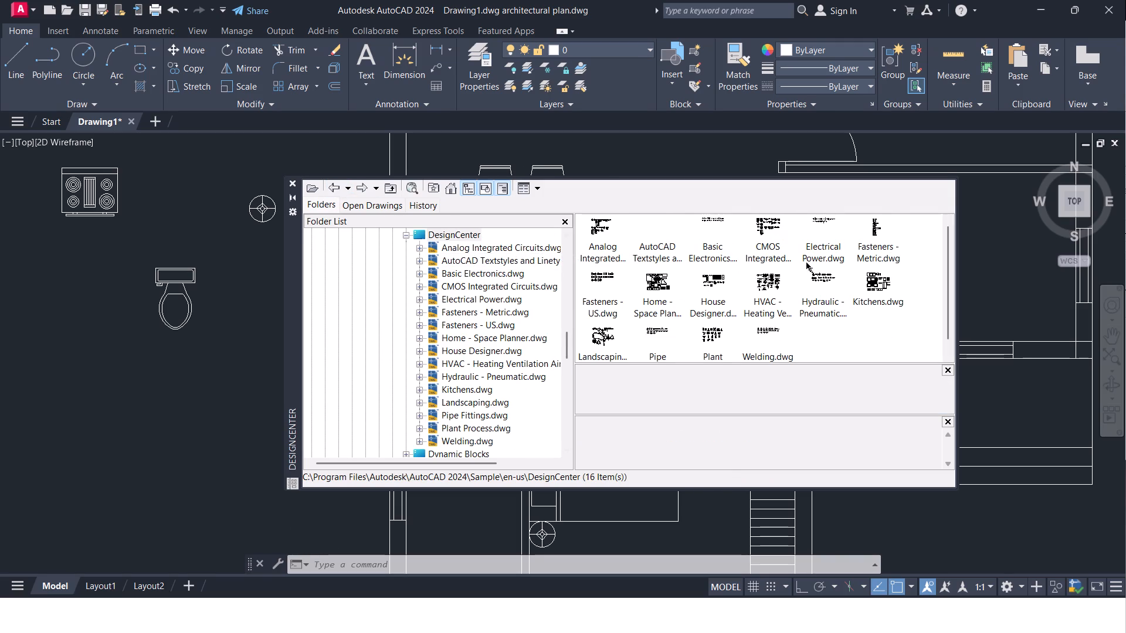
{"action": "double_click", "coordinate": [714, 289]}
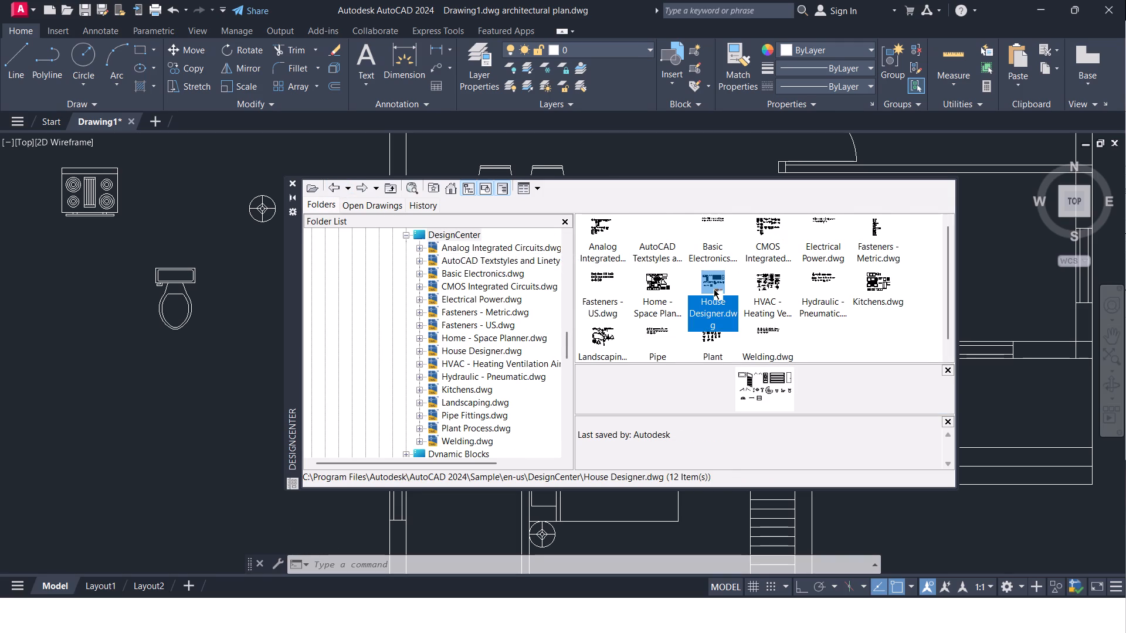
{"action": "double_click", "coordinate": [615, 229]}
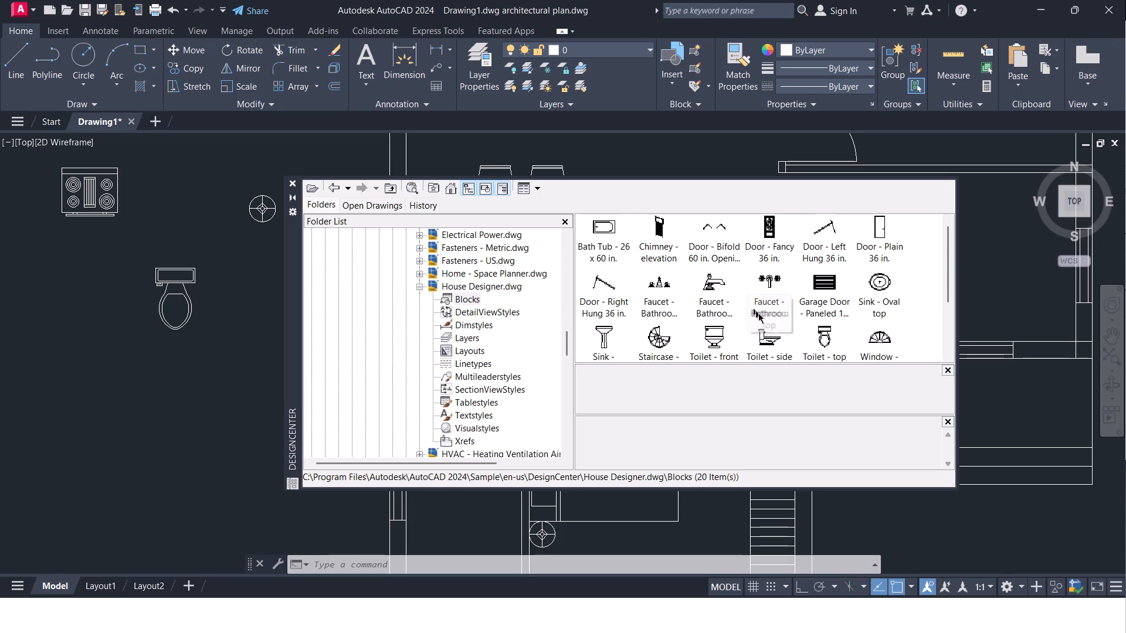
{"action": "left_click_drag", "start_coordinate": [878, 284], "coordinate": [205, 393]}
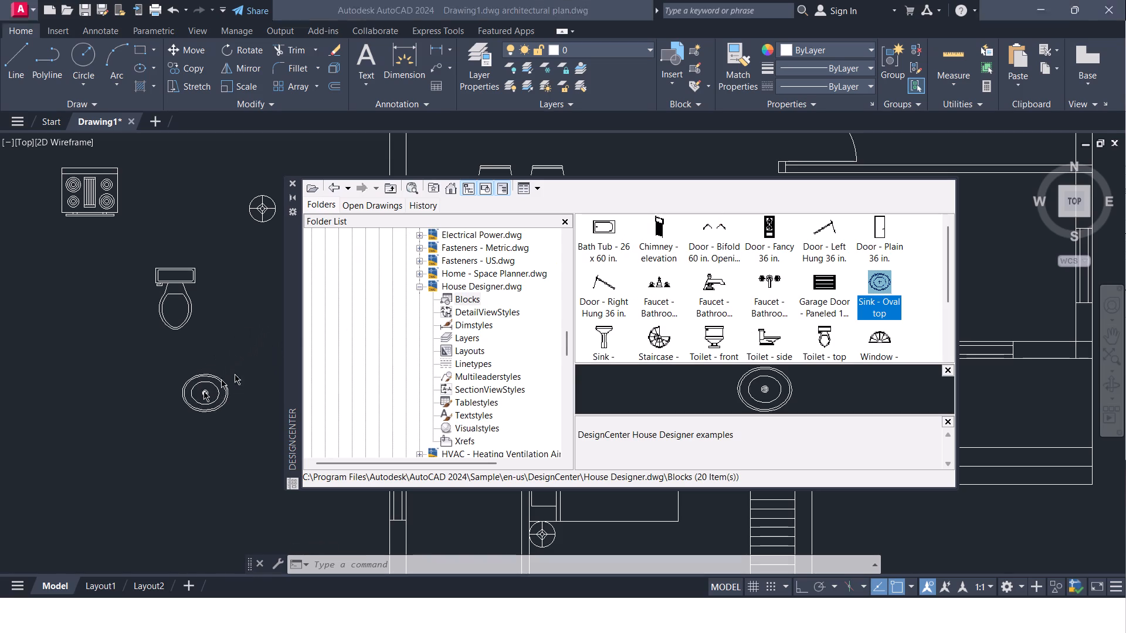
{"action": "left_click", "coordinate": [292, 182]}
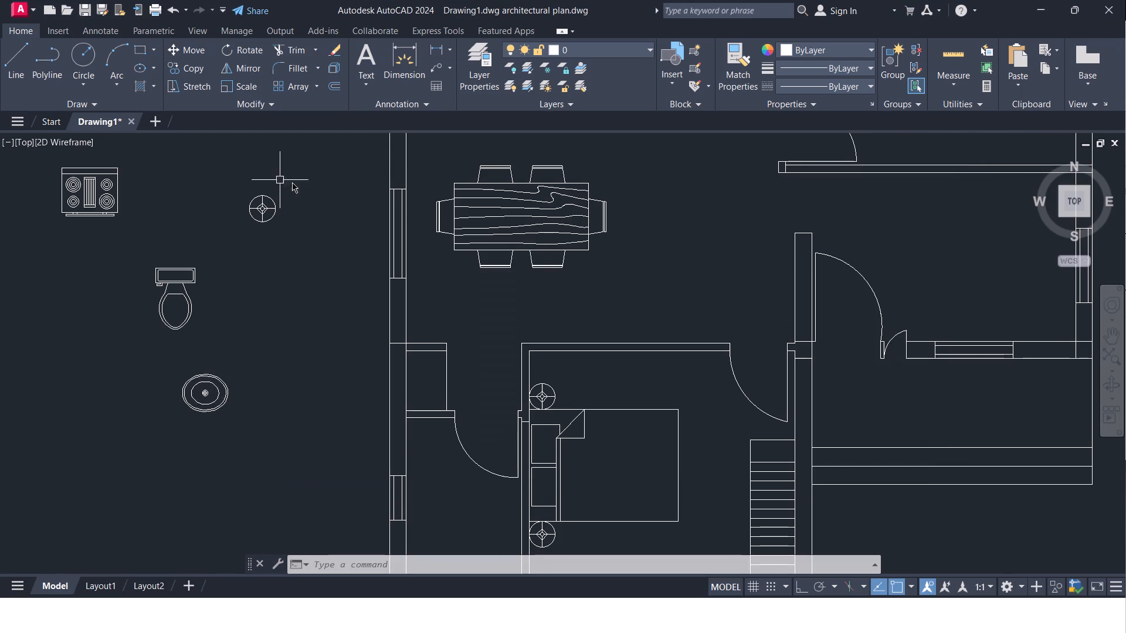
Rotate the oval sink block 90° clockwise about its east edge with Ortho on.
{"action": "left_click", "coordinate": [165, 368]}
{"action": "left_click", "coordinate": [260, 418]}
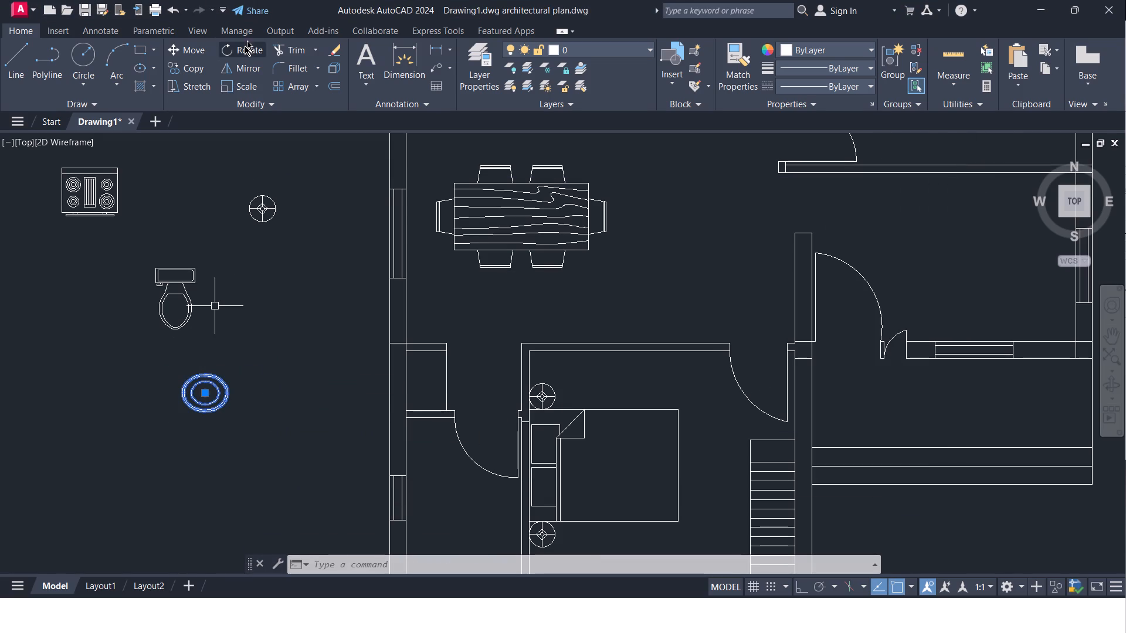
{"action": "left_click_drag", "start_coordinate": [244, 47], "coordinate": [246, 53]}
{"action": "left_click", "coordinate": [223, 395]}
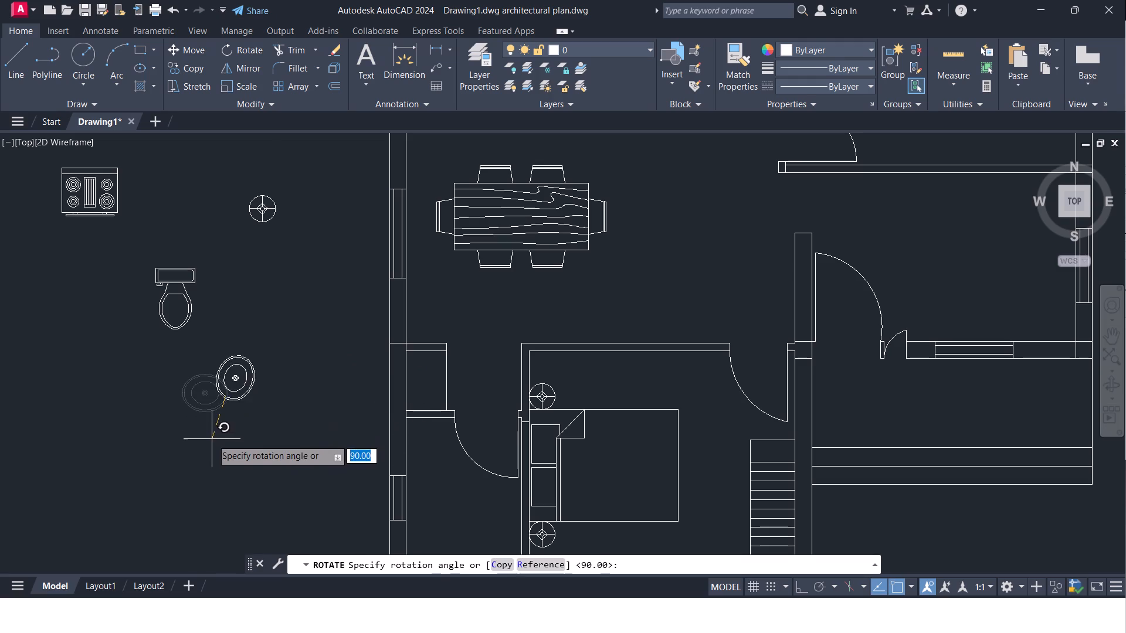
{"action": "left_click", "coordinate": [802, 586]}
{"action": "left_click", "coordinate": [269, 467]}
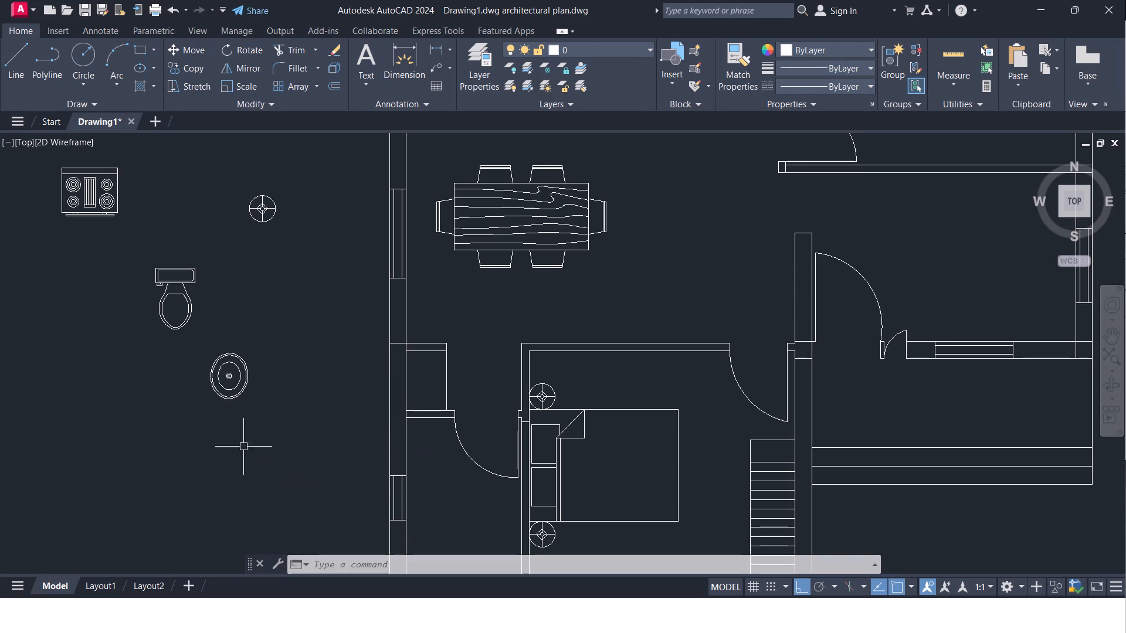
Move the oval sink by its drain centre, with Ortho off, into the small rectangular recess against the west exterior wall, south of the dining table.
{"action": "left_click", "coordinate": [185, 349]}
{"action": "left_click", "coordinate": [264, 447]}
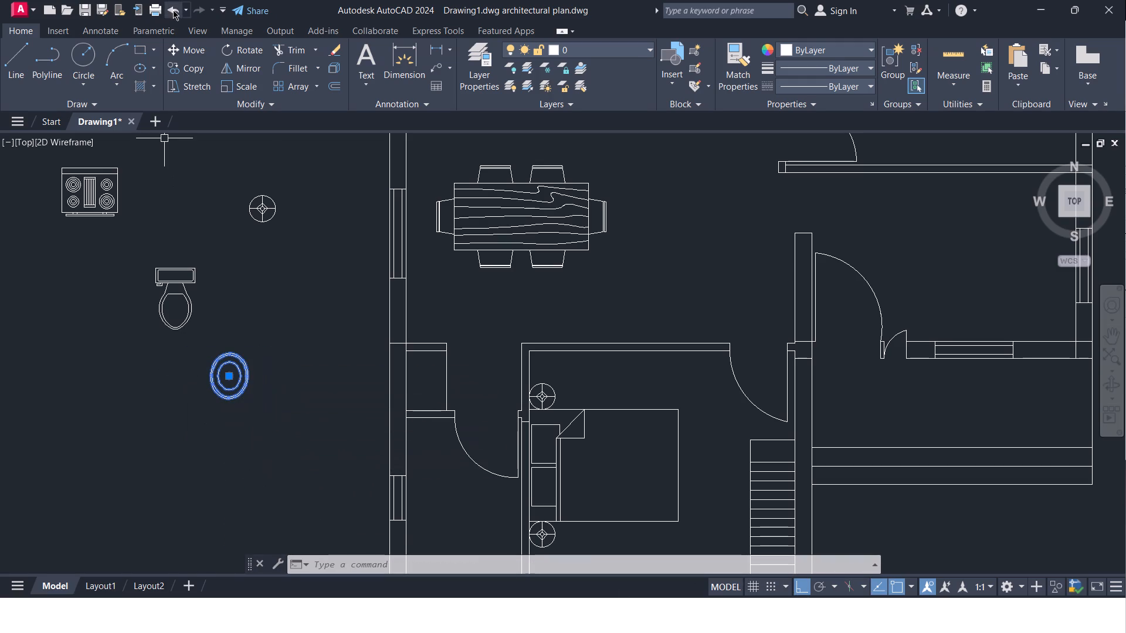
{"action": "left_click", "coordinate": [197, 52]}
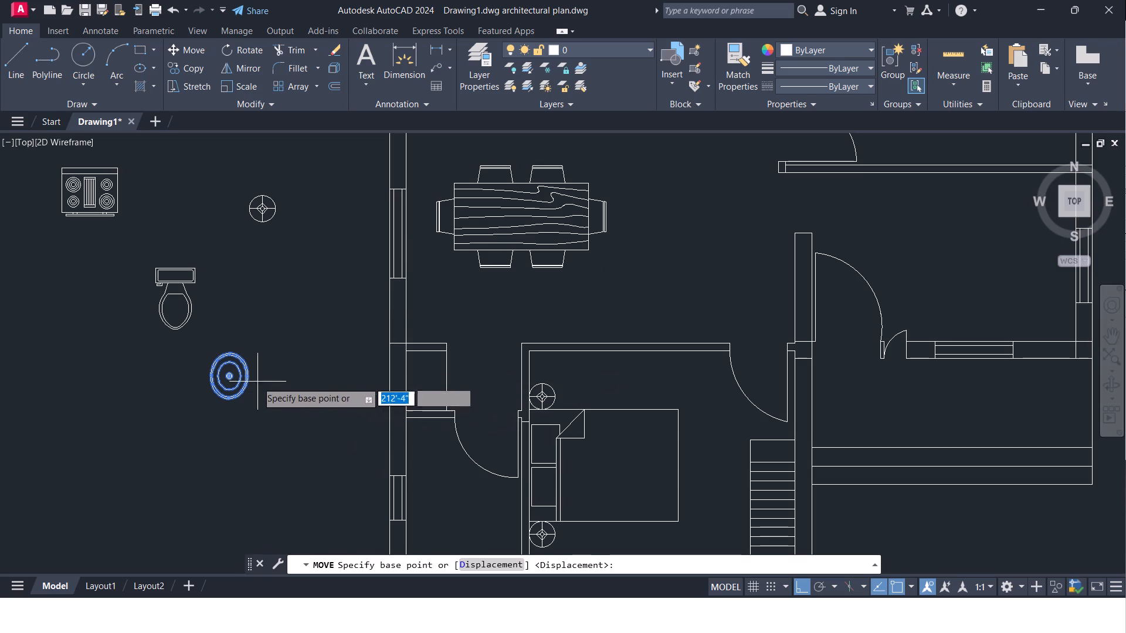
{"action": "scroll", "coordinate": [222, 376], "scroll_direction": "up", "scroll_amount": 2}
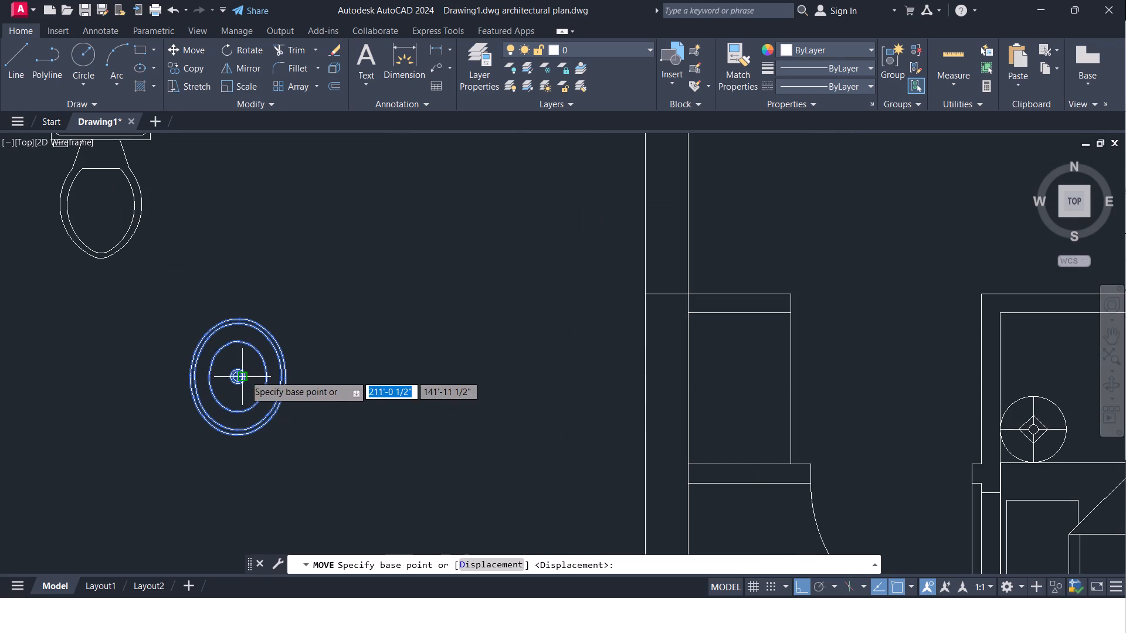
{"action": "scroll", "coordinate": [231, 376], "scroll_direction": "up", "scroll_amount": 3}
{"action": "left_click", "coordinate": [255, 386]}
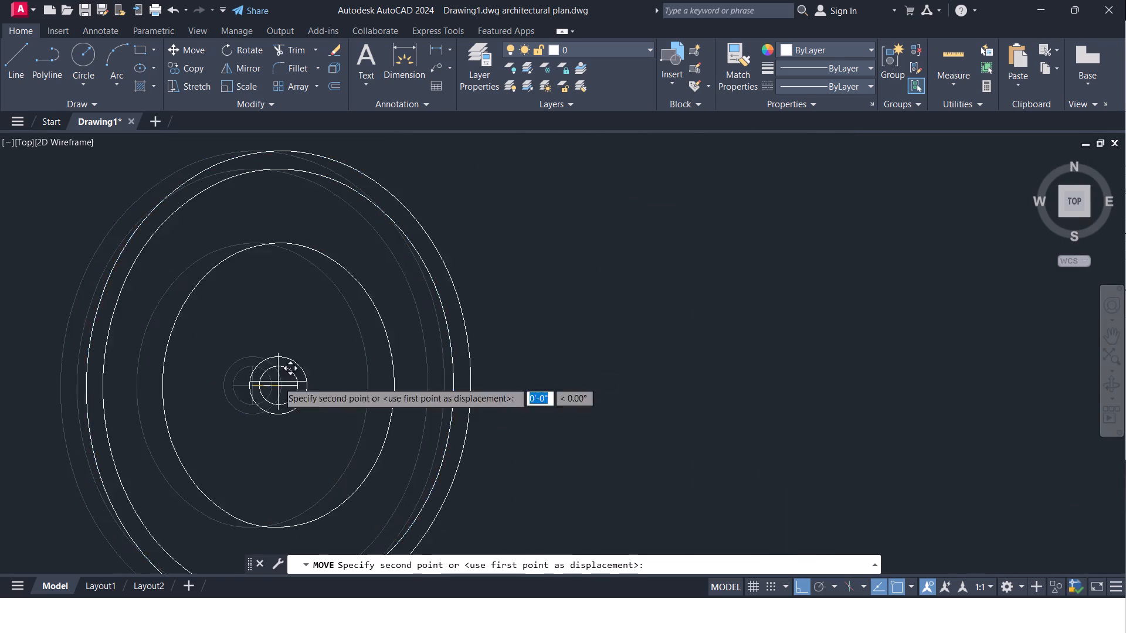
{"action": "scroll", "coordinate": [412, 343], "scroll_direction": "down", "scroll_amount": 4}
{"action": "middle_click_drag", "start_coordinate": [393, 334], "coordinate": [202, 312]}
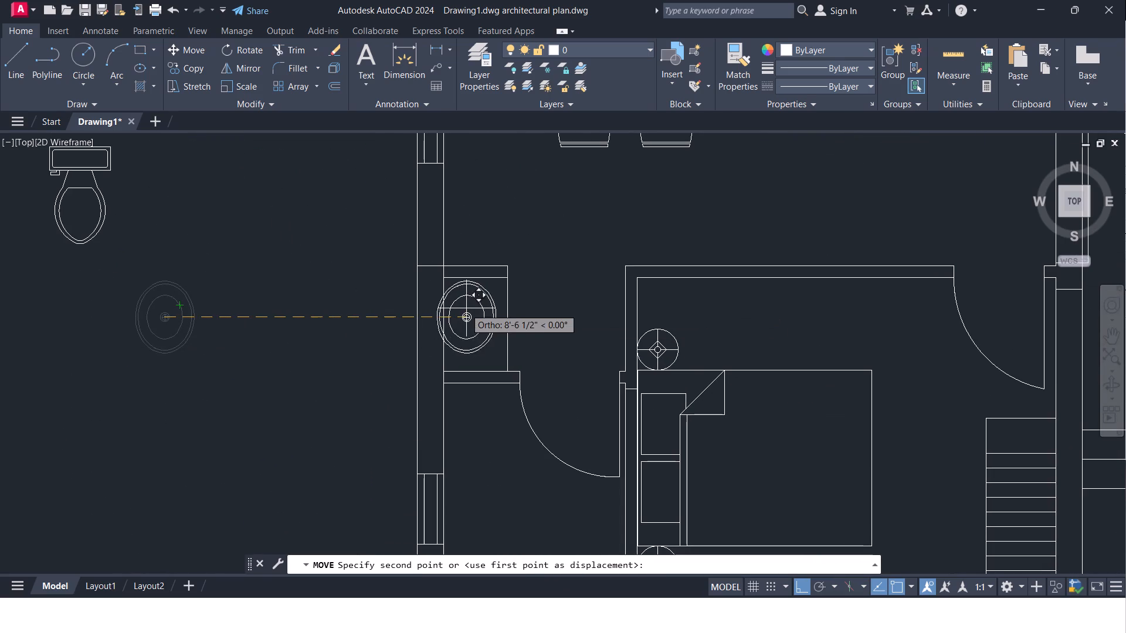
{"action": "left_click_drag", "start_coordinate": [787, 441], "coordinate": [800, 488]}
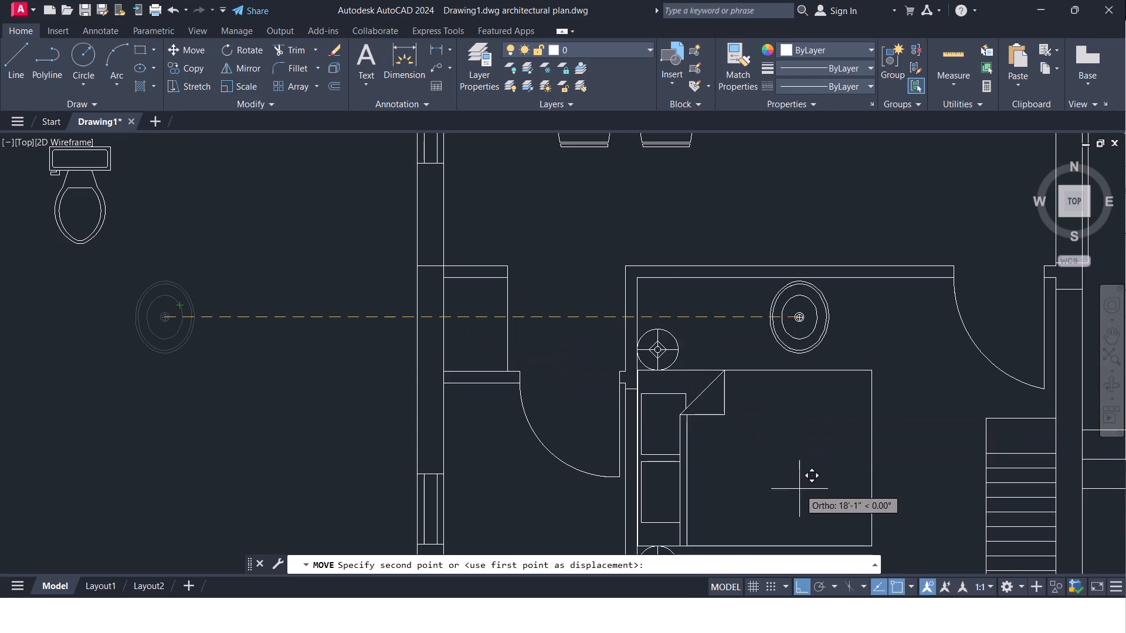
{"action": "left_click", "coordinate": [800, 580]}
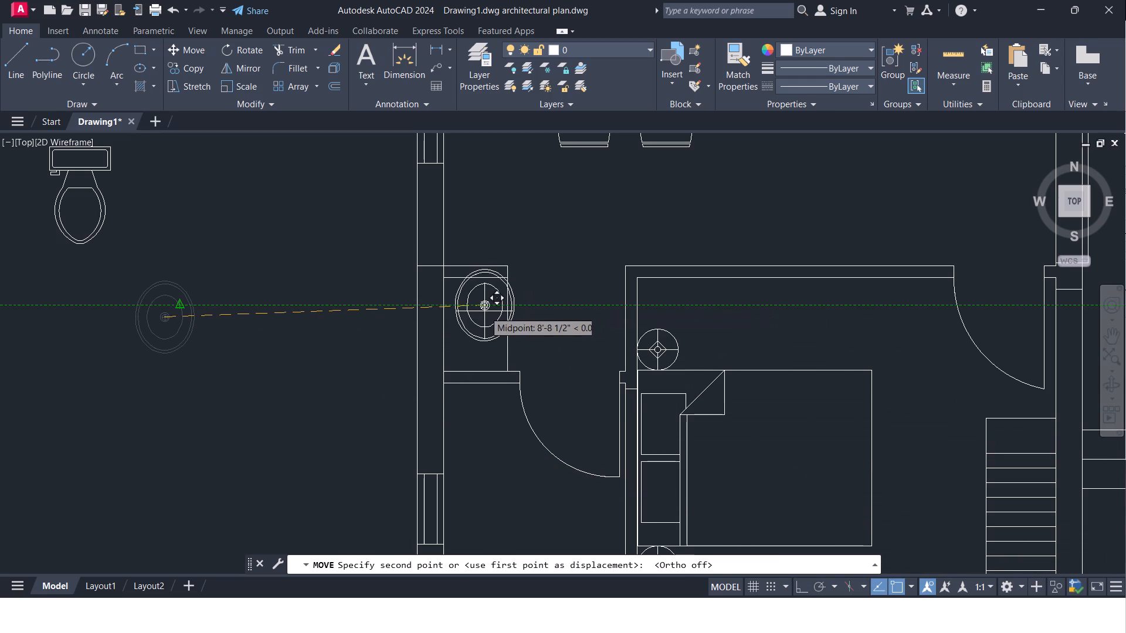
{"action": "scroll", "coordinate": [475, 325], "scroll_direction": "up", "scroll_amount": 1}
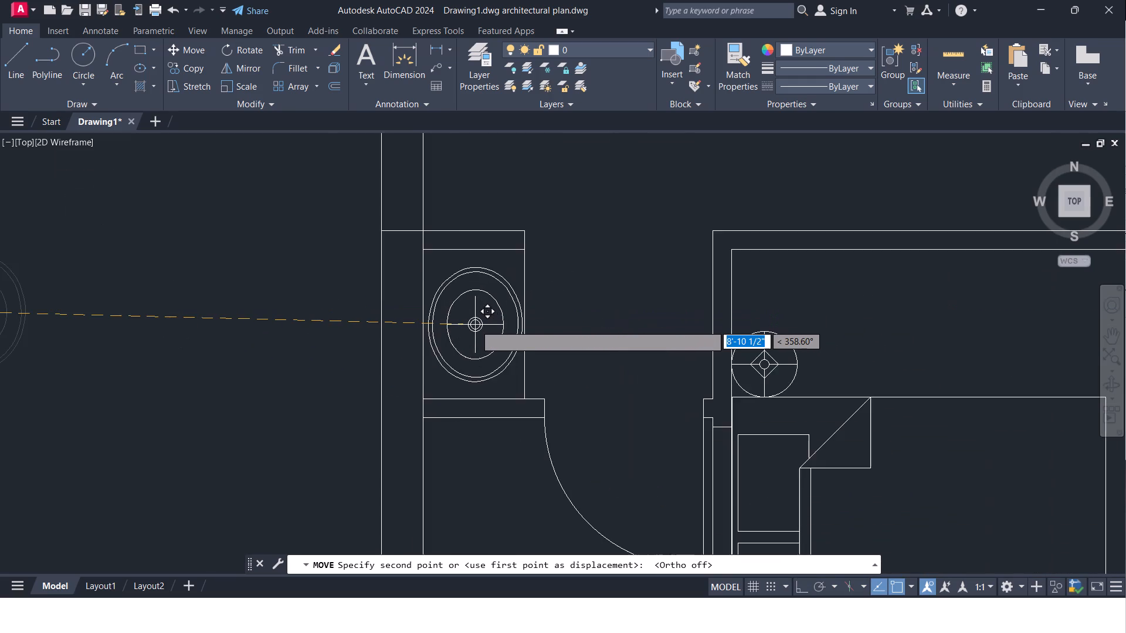
{"action": "scroll", "coordinate": [475, 325], "scroll_direction": "up", "scroll_amount": 3}
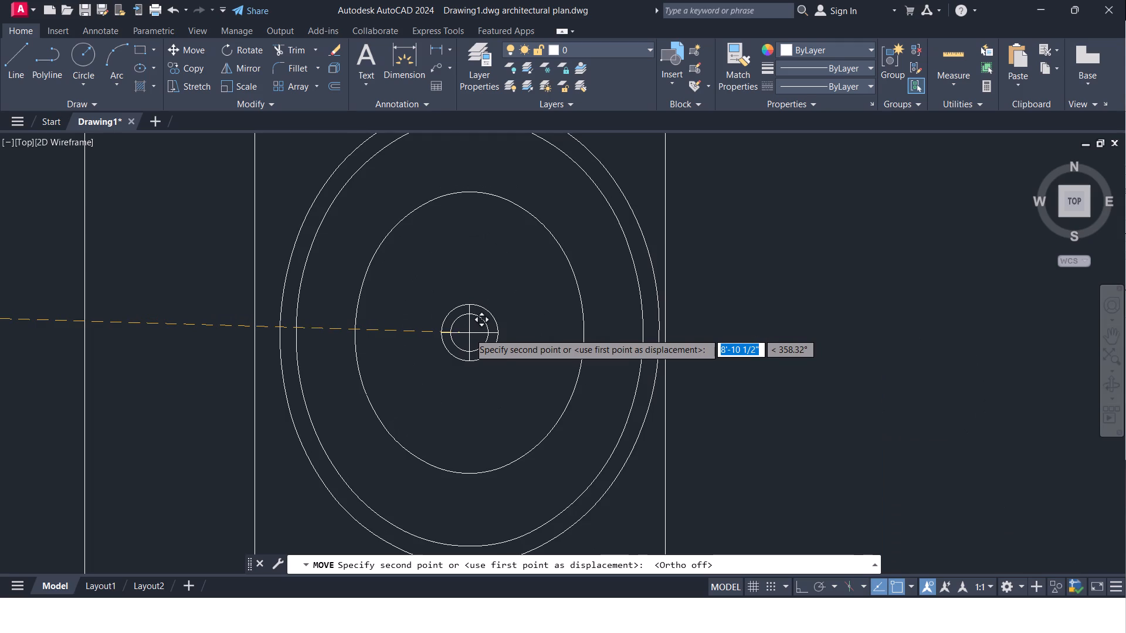
{"action": "scroll", "coordinate": [469, 333], "scroll_direction": "down", "scroll_amount": 2}
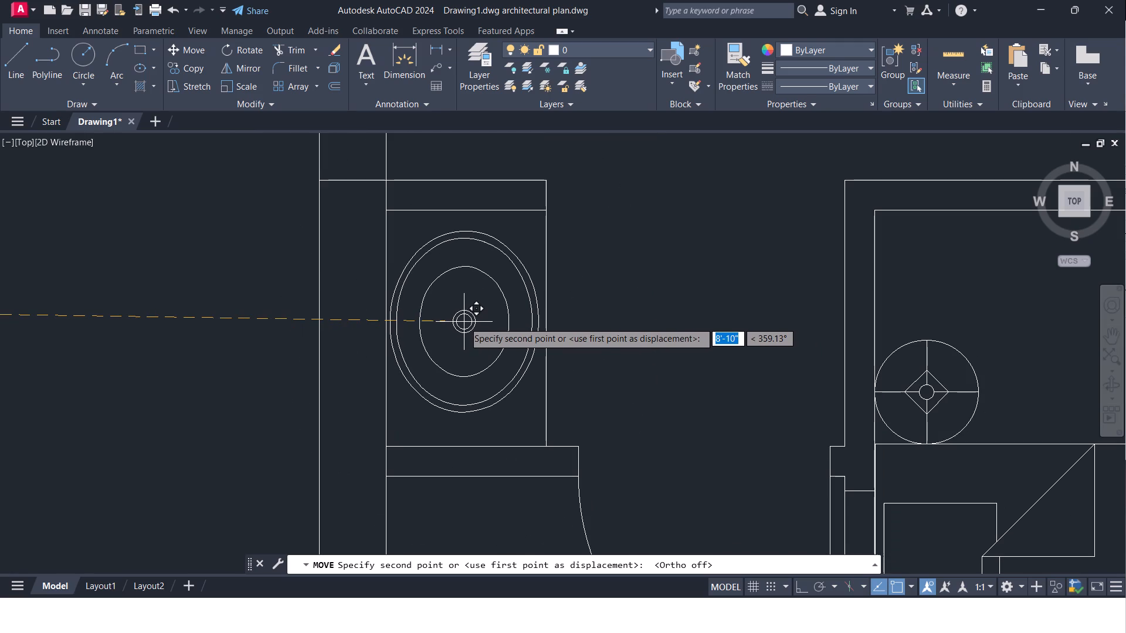
{"action": "left_click", "coordinate": [466, 322]}
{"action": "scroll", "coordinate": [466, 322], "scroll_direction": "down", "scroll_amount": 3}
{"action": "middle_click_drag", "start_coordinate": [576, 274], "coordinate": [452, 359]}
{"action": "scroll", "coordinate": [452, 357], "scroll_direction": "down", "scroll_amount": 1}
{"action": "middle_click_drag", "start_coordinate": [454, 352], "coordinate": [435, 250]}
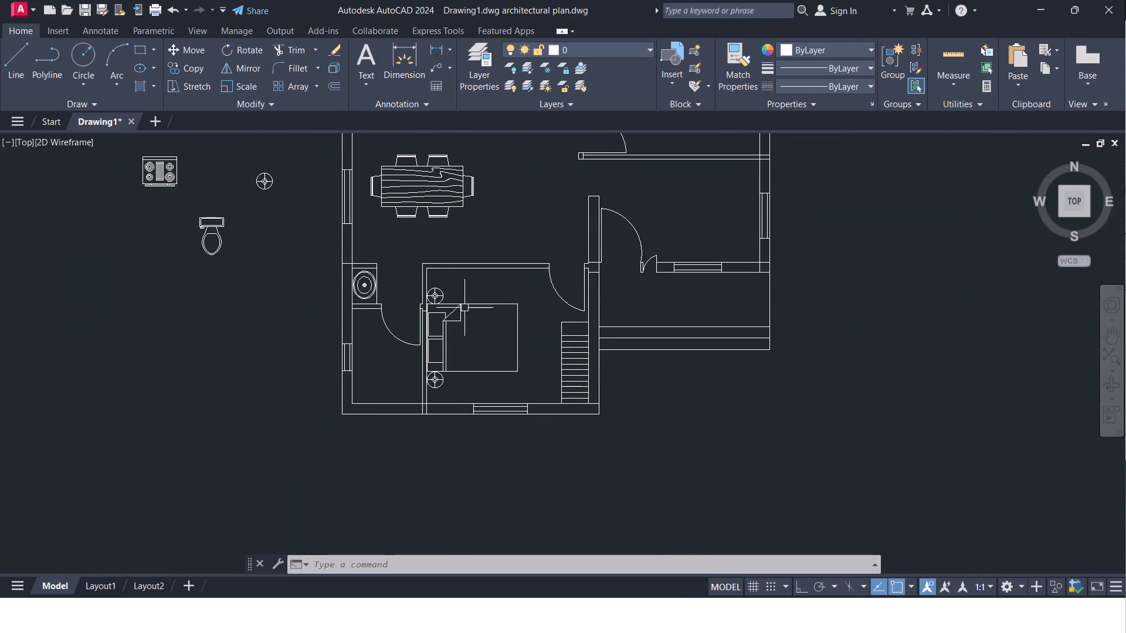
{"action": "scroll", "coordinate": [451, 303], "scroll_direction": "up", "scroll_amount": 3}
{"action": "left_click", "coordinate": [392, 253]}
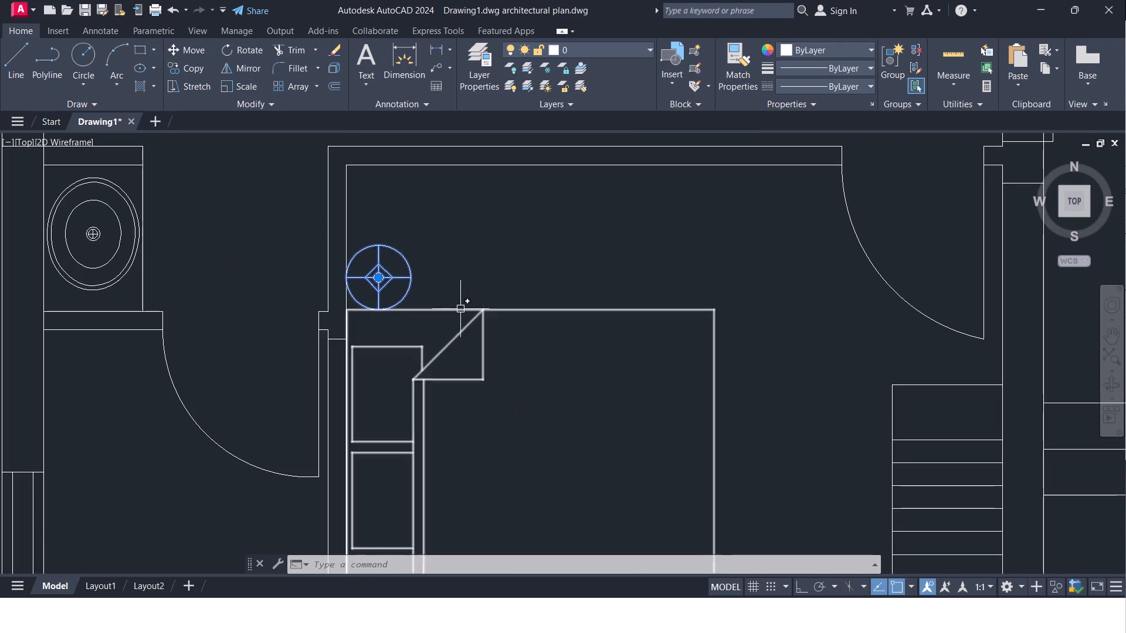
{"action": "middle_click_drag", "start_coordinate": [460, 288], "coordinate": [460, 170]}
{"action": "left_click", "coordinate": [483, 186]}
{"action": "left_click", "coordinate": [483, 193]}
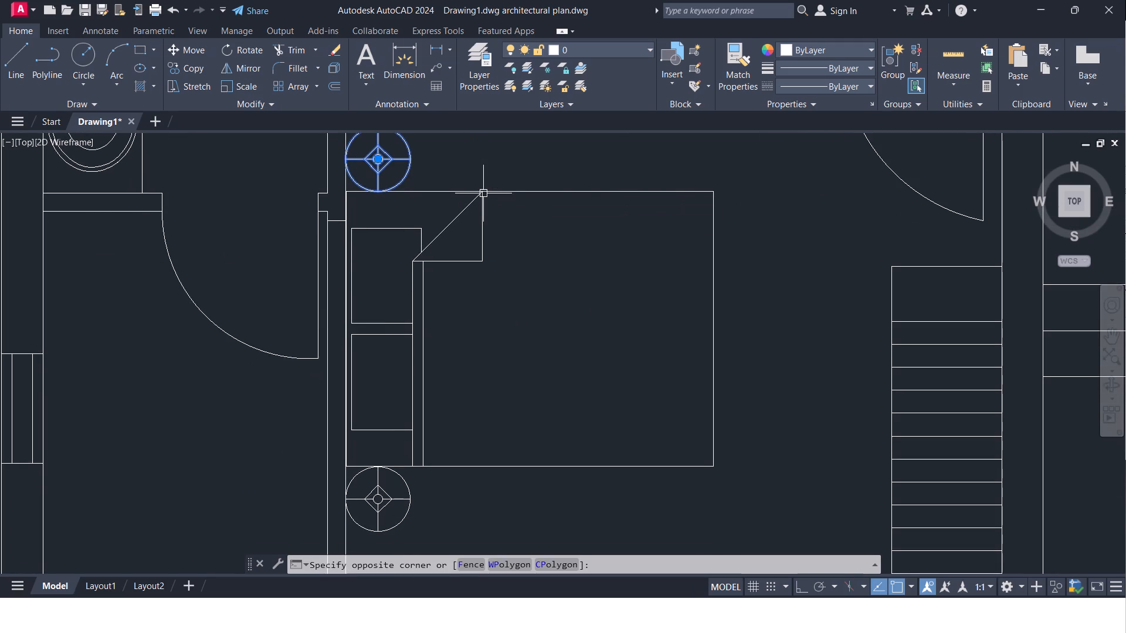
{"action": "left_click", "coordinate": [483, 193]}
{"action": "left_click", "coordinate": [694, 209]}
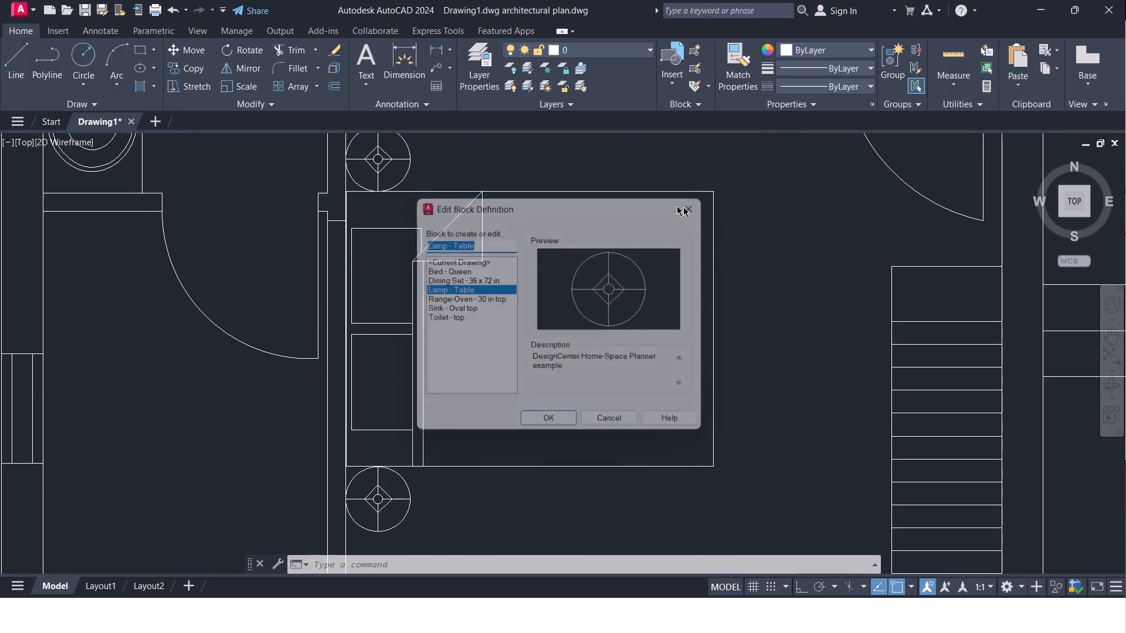
Copy the bed and its two lamps from the south bedroom to the northeast bedroom, with the bed's foot end against the east wall.
{"action": "left_click", "coordinate": [406, 179]}
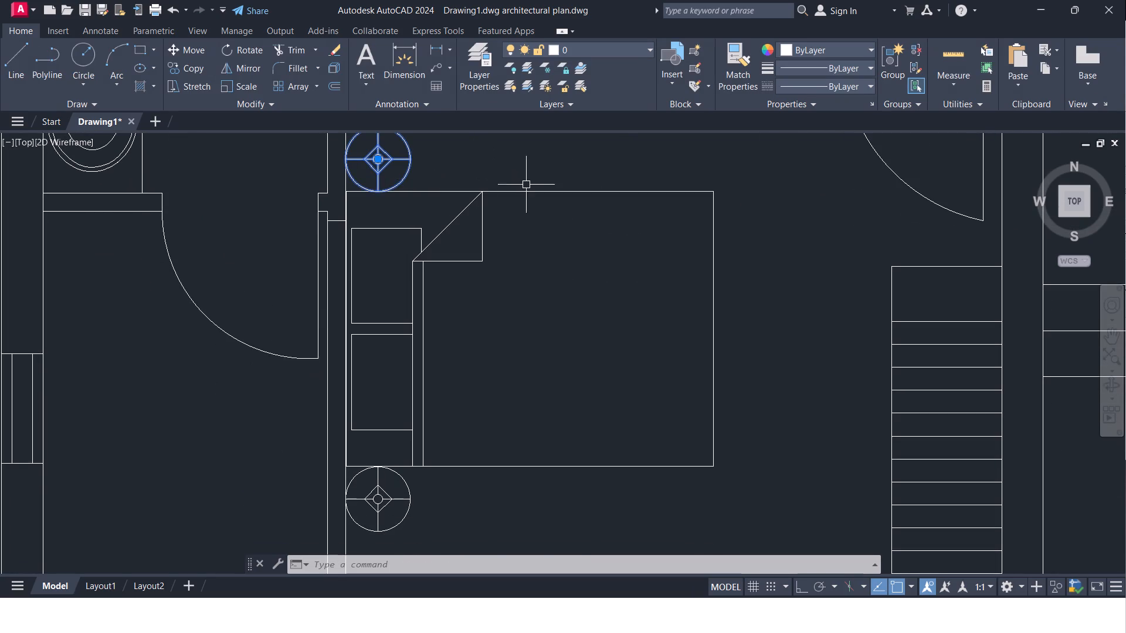
{"action": "left_click", "coordinate": [528, 190]}
{"action": "left_click", "coordinate": [408, 482]}
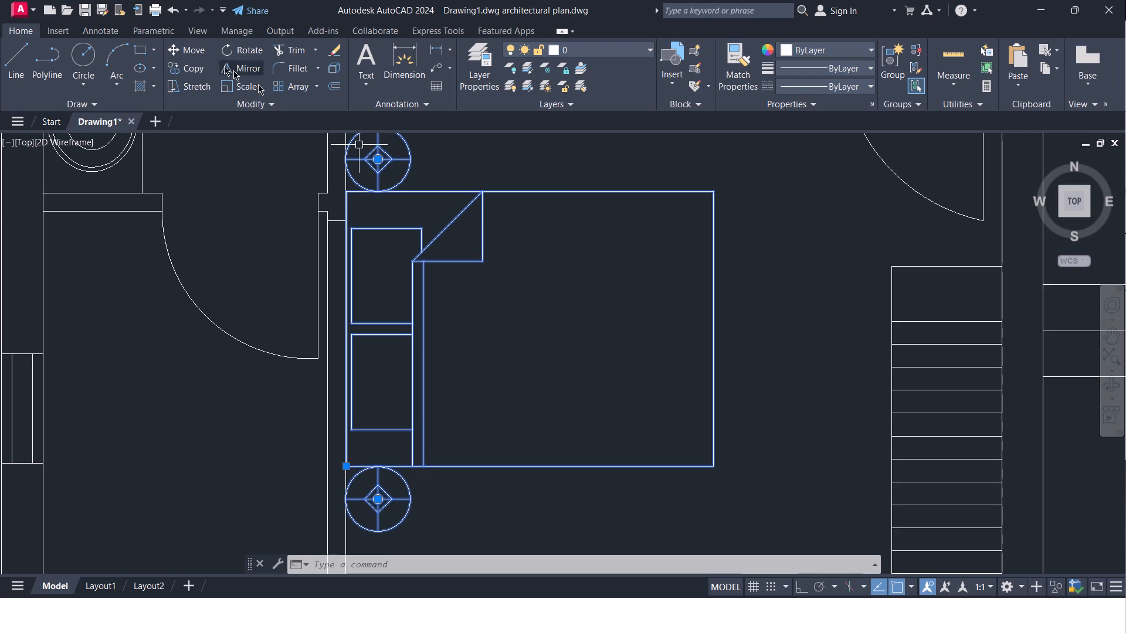
{"action": "left_click", "coordinate": [180, 68]}
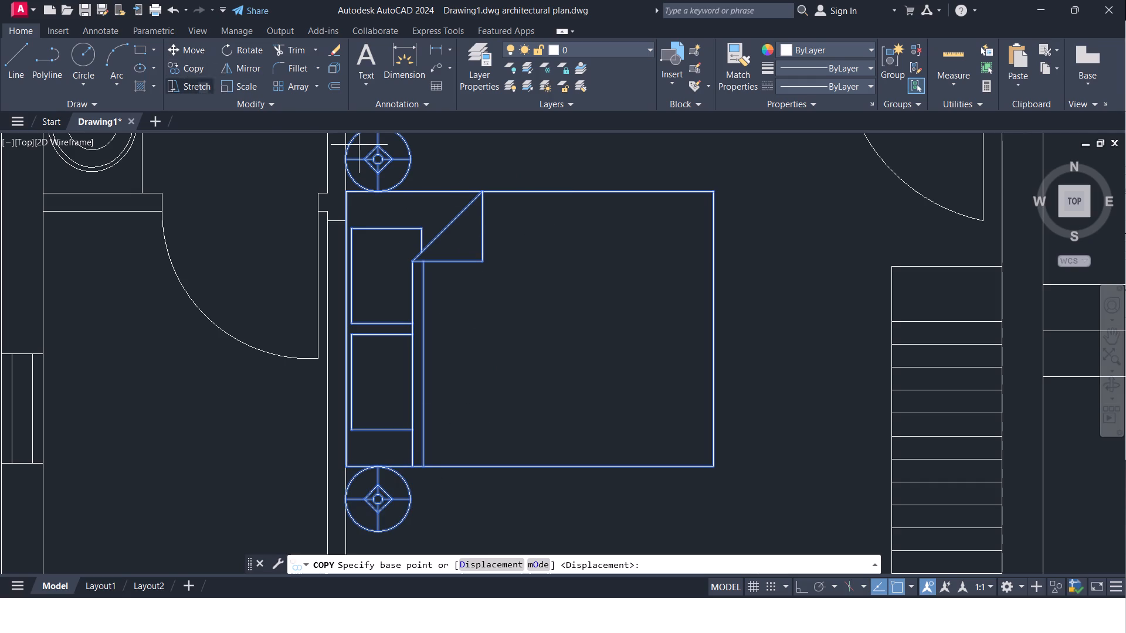
{"action": "left_click", "coordinate": [531, 336]}
{"action": "middle_click_drag", "start_coordinate": [621, 287], "coordinate": [520, 327]}
{"action": "scroll", "coordinate": [521, 321], "scroll_direction": "down", "scroll_amount": 2}
{"action": "middle_click_drag", "start_coordinate": [667, 249], "coordinate": [460, 307]}
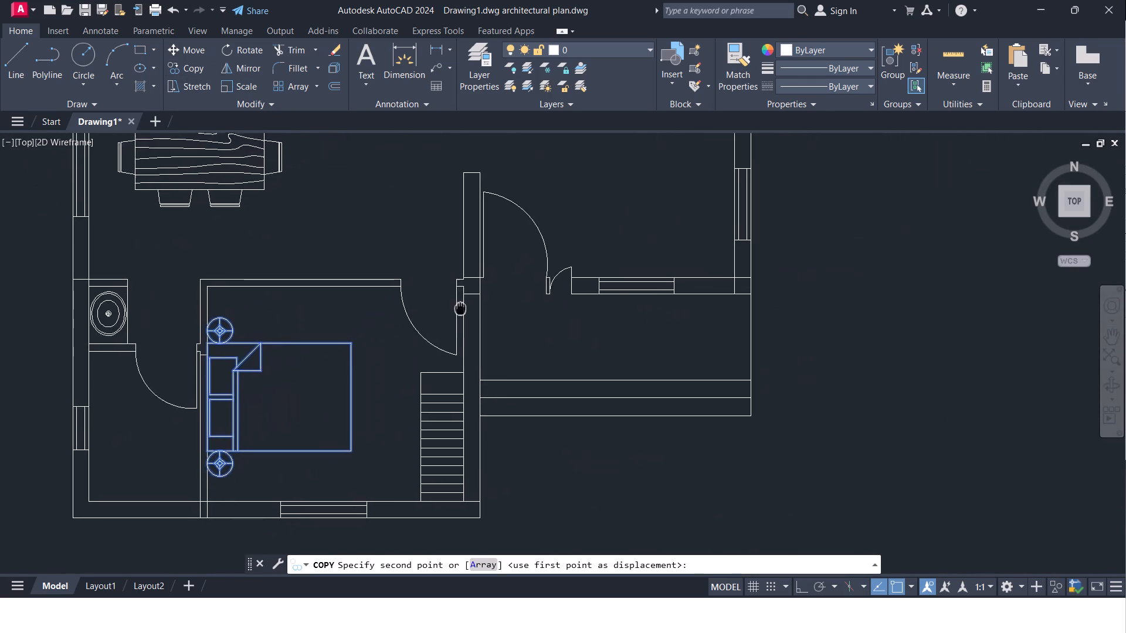
{"action": "middle_click_drag", "start_coordinate": [460, 307], "coordinate": [487, 292]}
{"action": "middle_click_drag", "start_coordinate": [554, 256], "coordinate": [360, 409]}
{"action": "scroll", "coordinate": [414, 325], "scroll_direction": "down", "scroll_amount": 1}
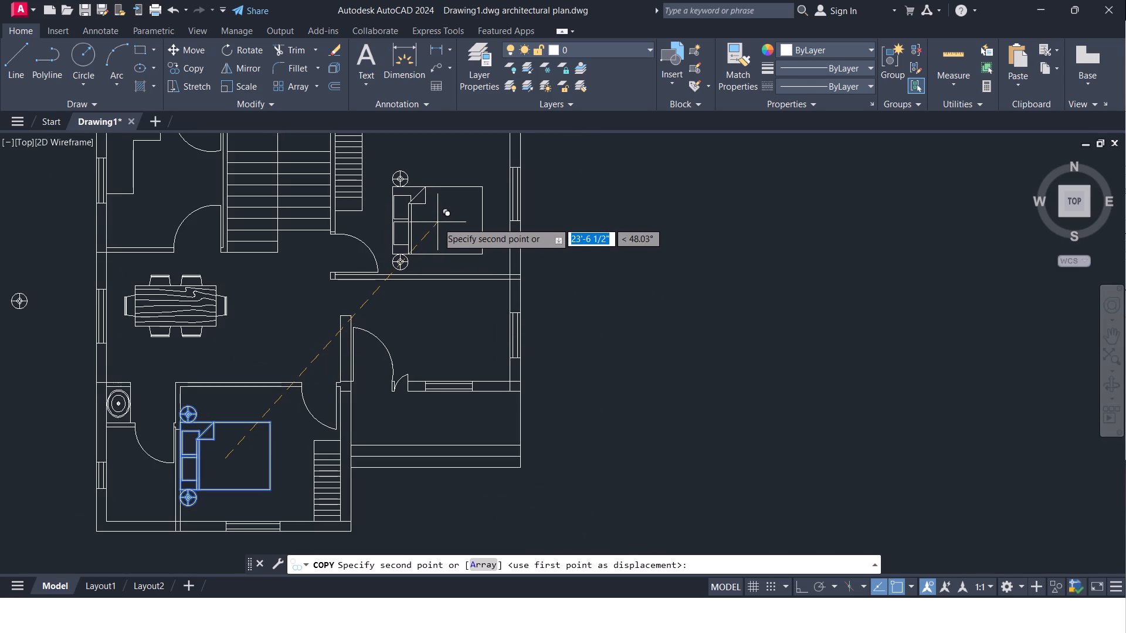
{"action": "scroll", "coordinate": [437, 222], "scroll_direction": "down", "scroll_amount": 1}
{"action": "middle_click_drag", "start_coordinate": [440, 227], "coordinate": [437, 253]}
{"action": "scroll", "coordinate": [445, 233], "scroll_direction": "up", "scroll_amount": 1}
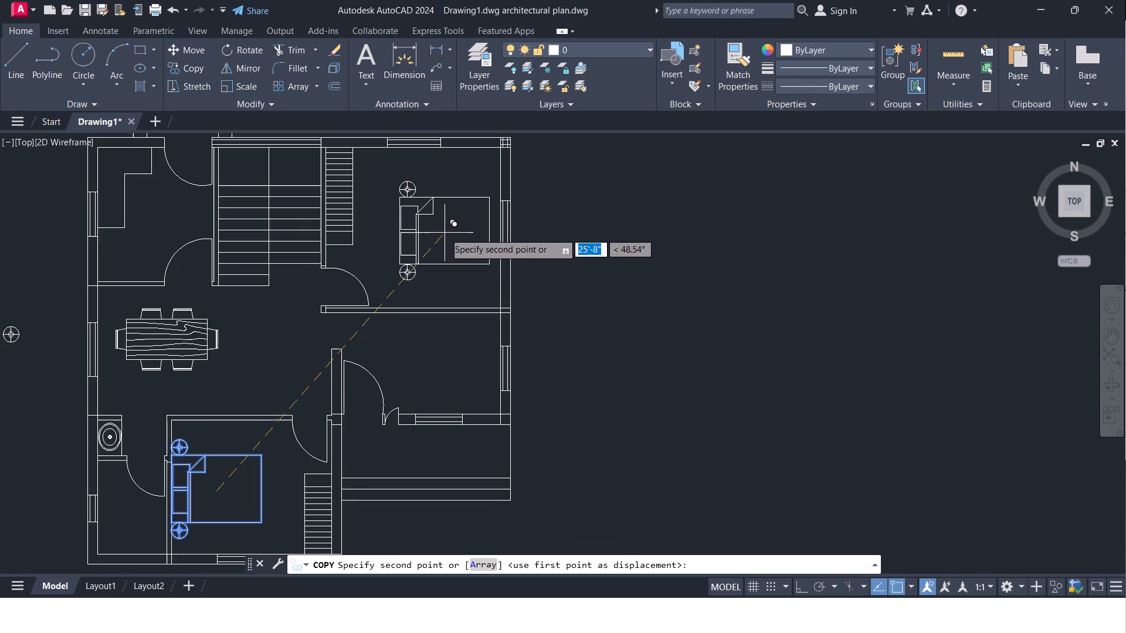
{"action": "middle_click_drag", "start_coordinate": [445, 236], "coordinate": [420, 243]}
{"action": "scroll", "coordinate": [430, 238], "scroll_direction": "up", "scroll_amount": 1}
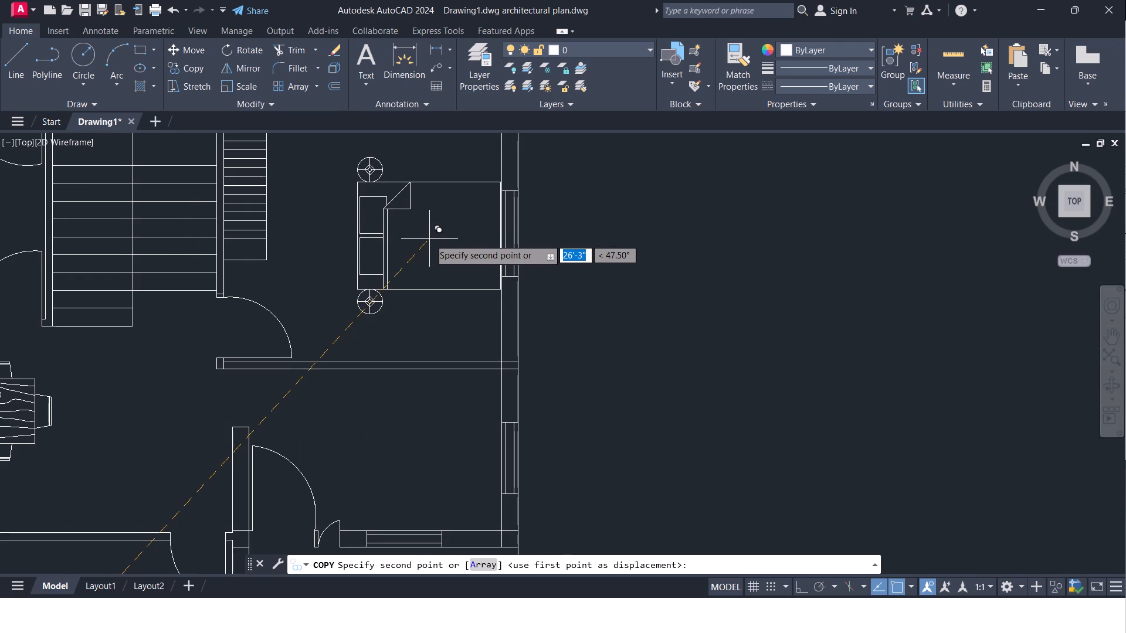
{"action": "scroll", "coordinate": [429, 236], "scroll_direction": "up", "scroll_amount": 2}
{"action": "middle_click_drag", "start_coordinate": [429, 236], "coordinate": [422, 236]}
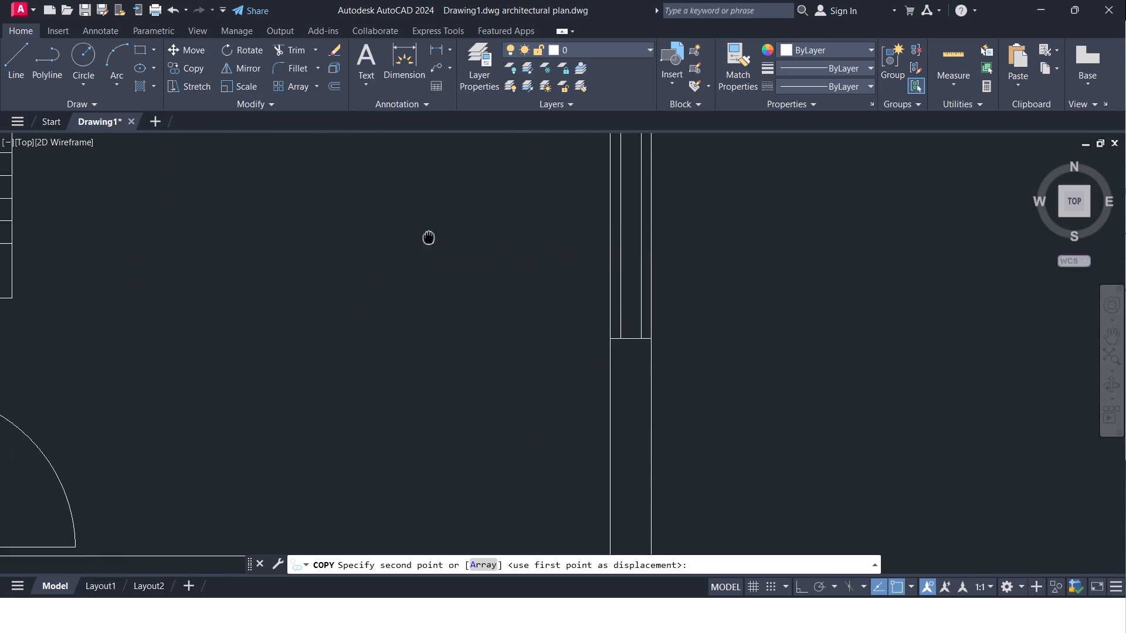
{"action": "middle_click_drag", "start_coordinate": [422, 236], "coordinate": [388, 236]}
{"action": "left_click", "coordinate": [388, 237]}
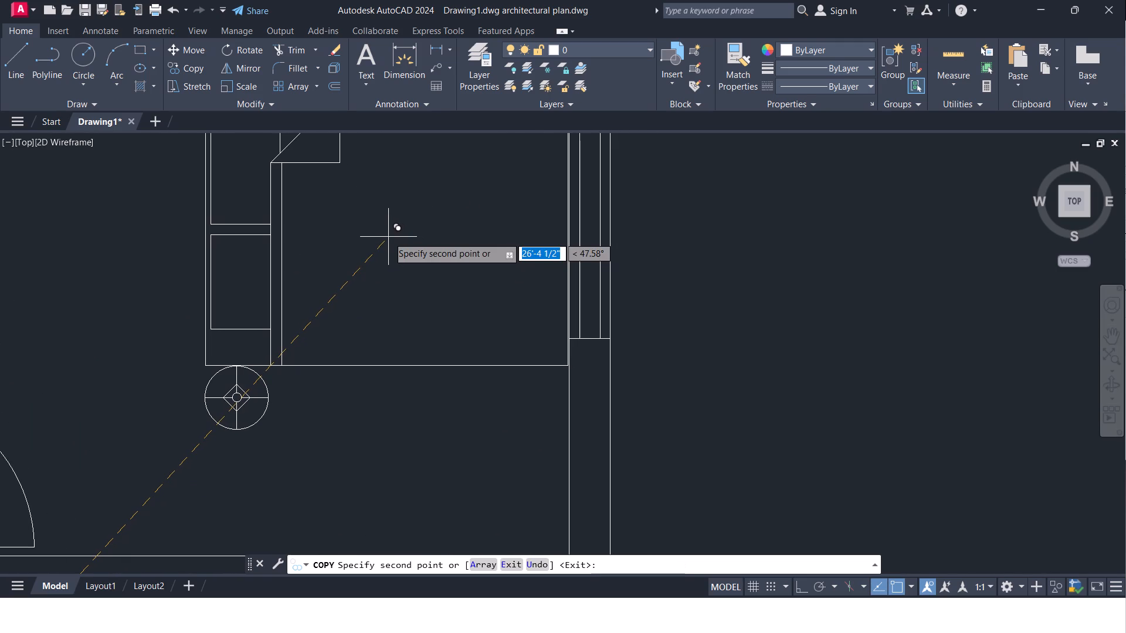
{"action": "key", "text": "Escape"}
Delete the window lines and both end lines in the east wall beside the copied bed.
{"action": "scroll", "coordinate": [389, 241], "scroll_direction": "down", "scroll_amount": 2}
{"action": "middle_click_drag", "start_coordinate": [391, 245], "coordinate": [377, 245]}
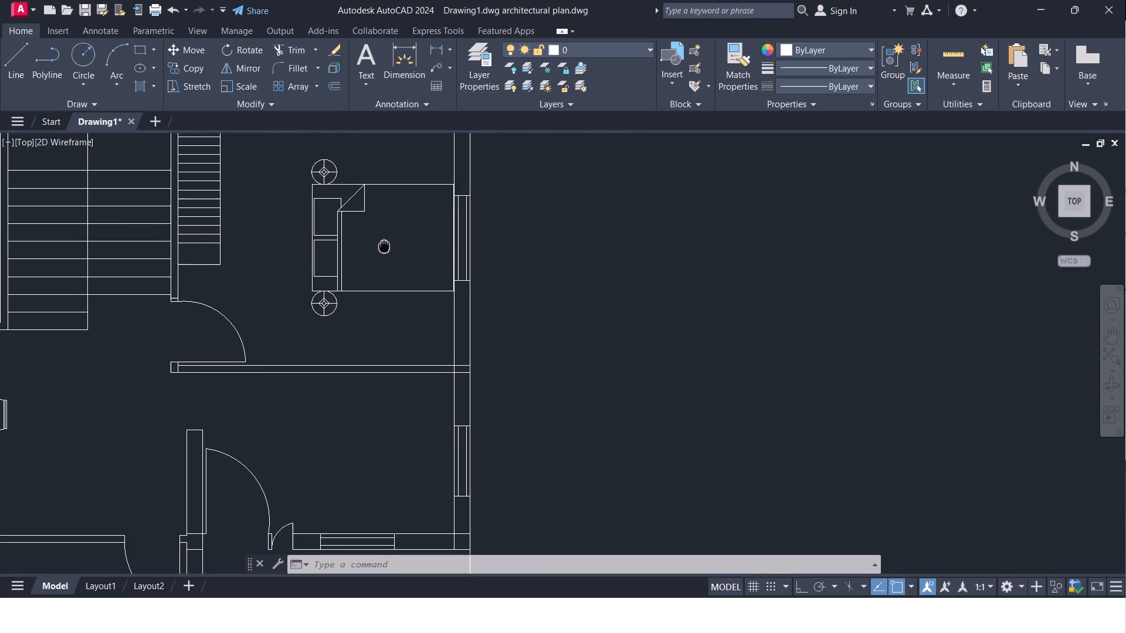
{"action": "middle_click_drag", "start_coordinate": [377, 245], "coordinate": [359, 254]}
{"action": "scroll", "coordinate": [436, 209], "scroll_direction": "up", "scroll_amount": 2}
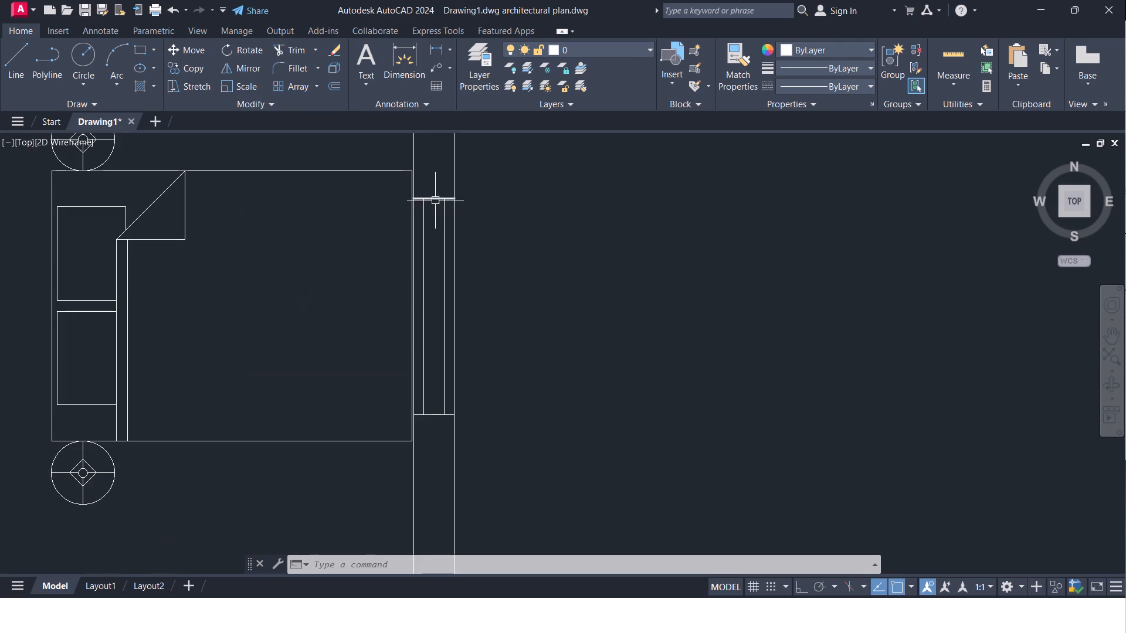
{"action": "left_click", "coordinate": [434, 198]}
{"action": "left_click", "coordinate": [421, 230]}
{"action": "left_click", "coordinate": [443, 261]}
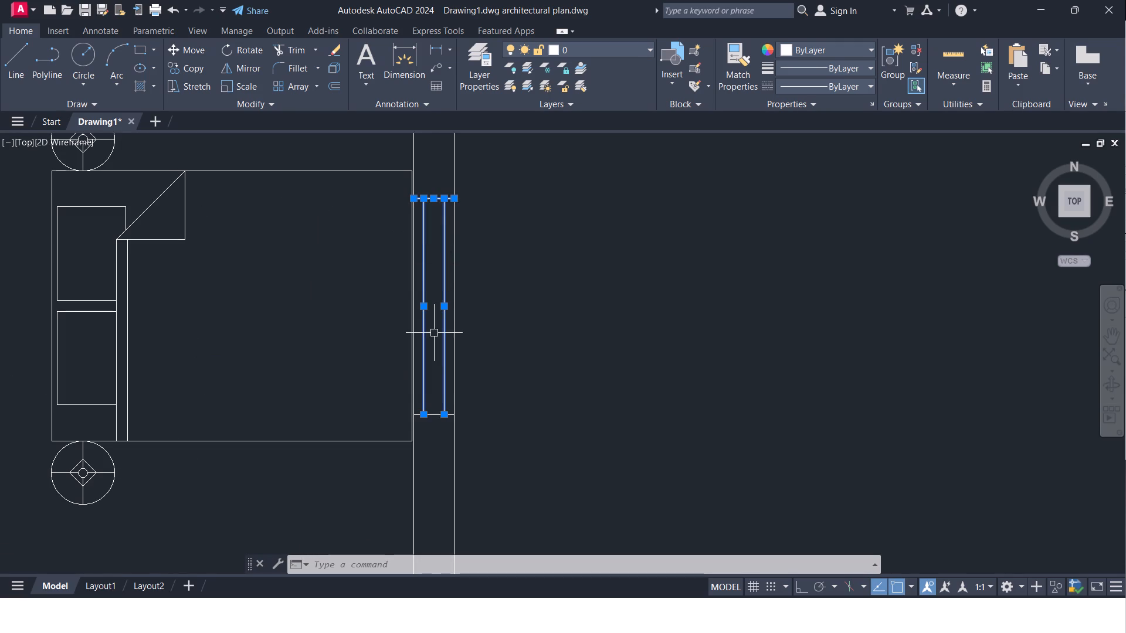
{"action": "left_click", "coordinate": [433, 414]}
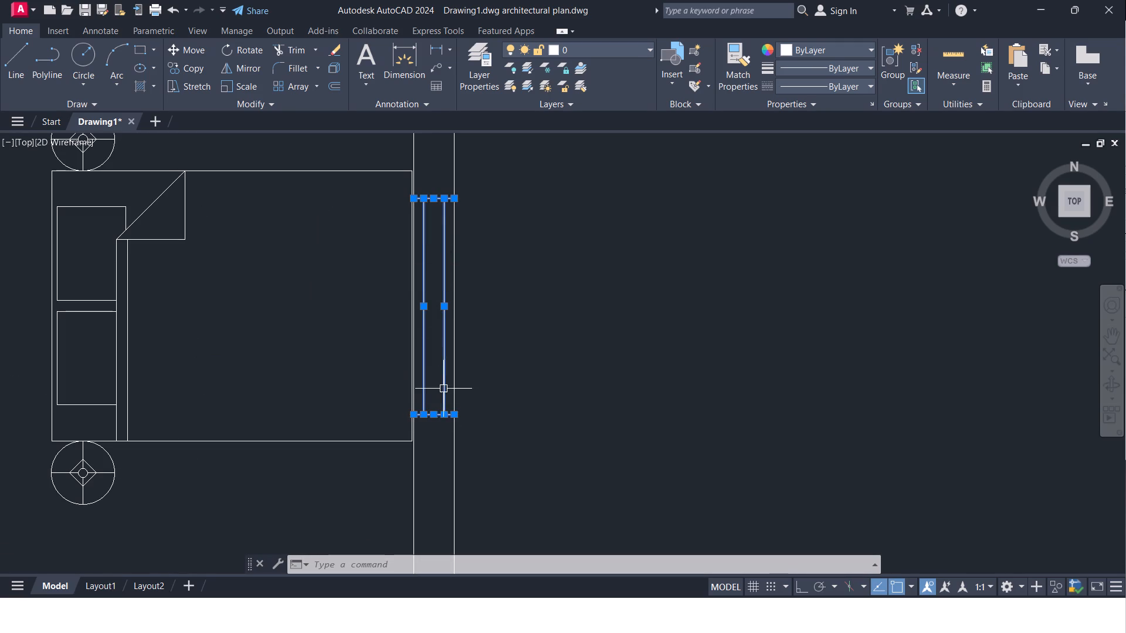
{"action": "key", "text": "Delete"}
Delete the four short crossing lines inside the wall junction at the building's northeast corner.
{"action": "scroll", "coordinate": [459, 305], "scroll_direction": "down", "scroll_amount": 1}
{"action": "middle_click_drag", "start_coordinate": [459, 305], "coordinate": [442, 422]}
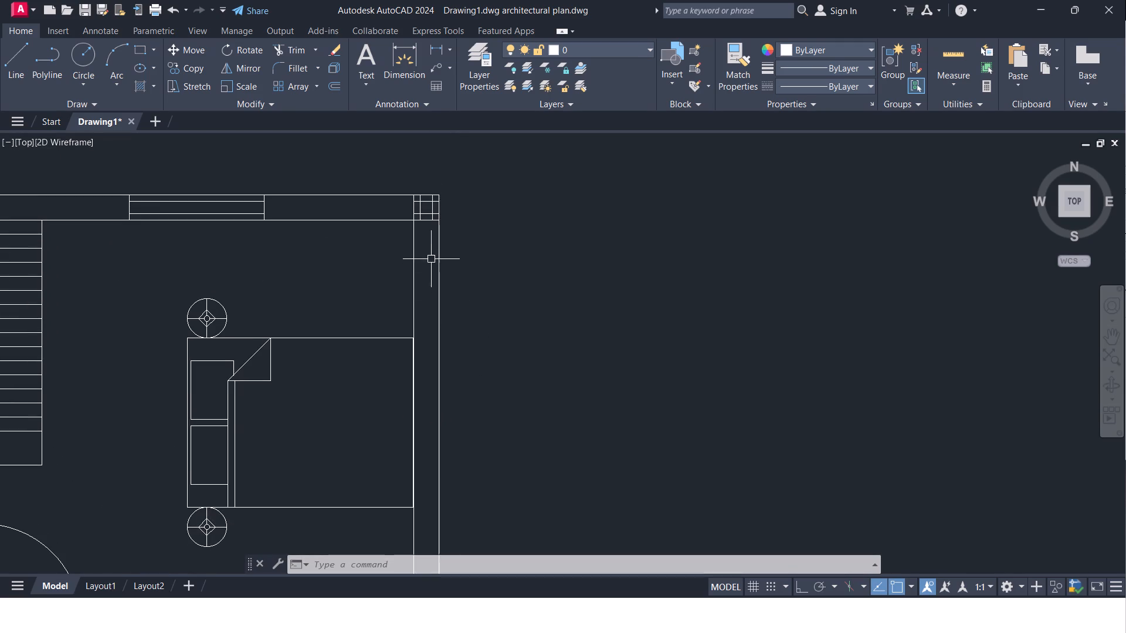
{"action": "scroll", "coordinate": [422, 244], "scroll_direction": "up", "scroll_amount": 1}
{"action": "middle_click_drag", "start_coordinate": [423, 260], "coordinate": [412, 305]}
{"action": "scroll", "coordinate": [413, 226], "scroll_direction": "up", "scroll_amount": 2}
{"action": "left_click", "coordinate": [392, 205]}
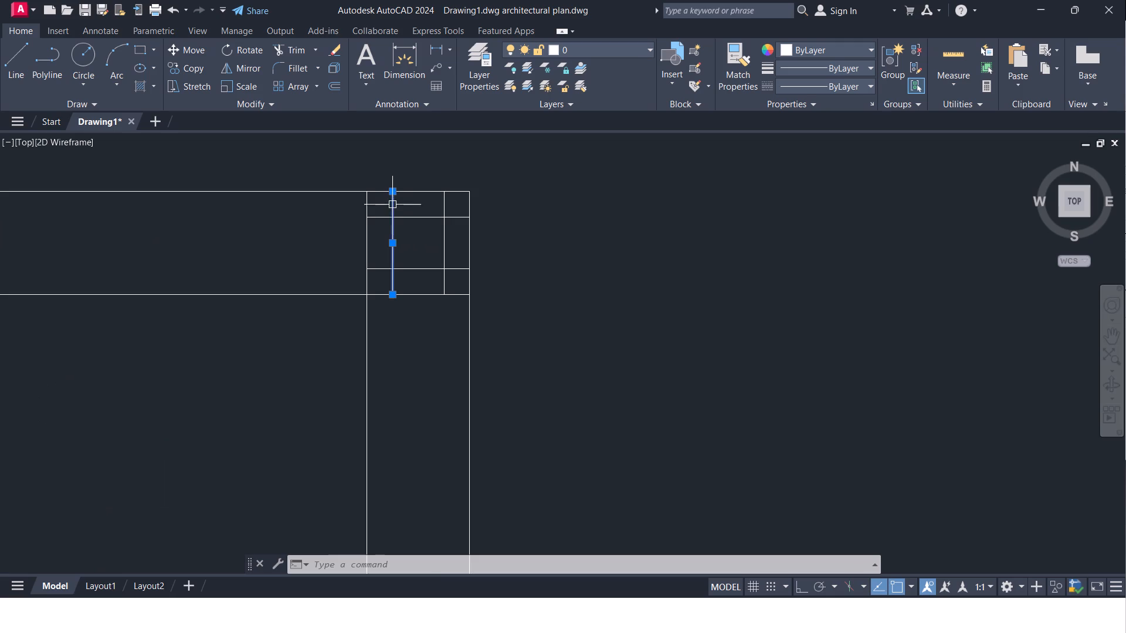
{"action": "left_click", "coordinate": [421, 216]}
{"action": "left_click", "coordinate": [443, 239]}
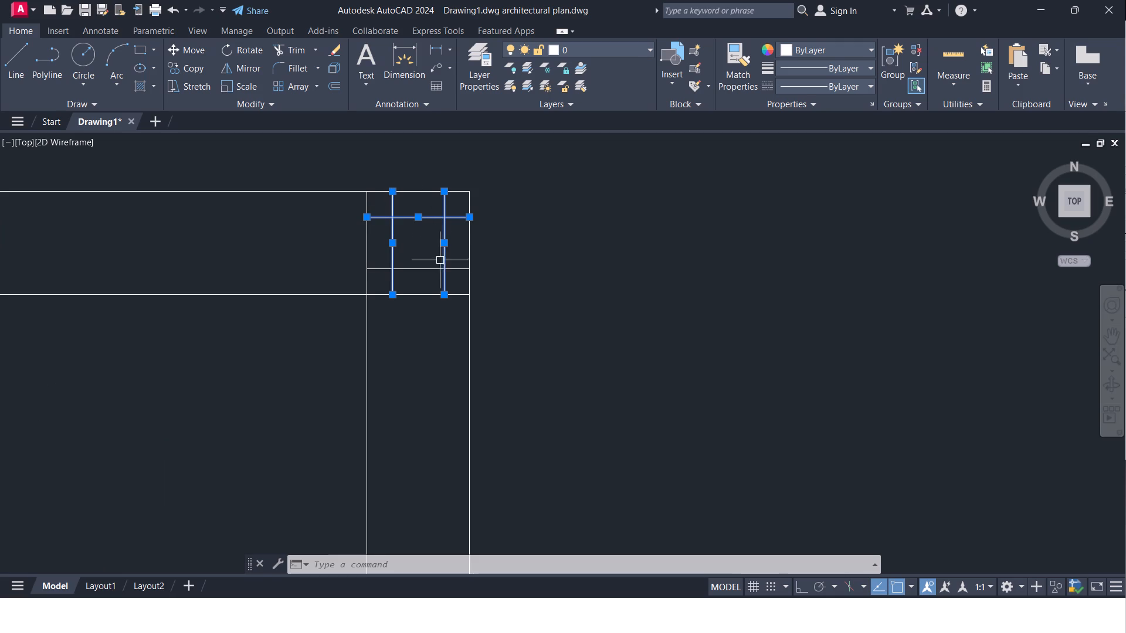
{"action": "left_click", "coordinate": [437, 270]}
{"action": "key", "text": "Delete"}
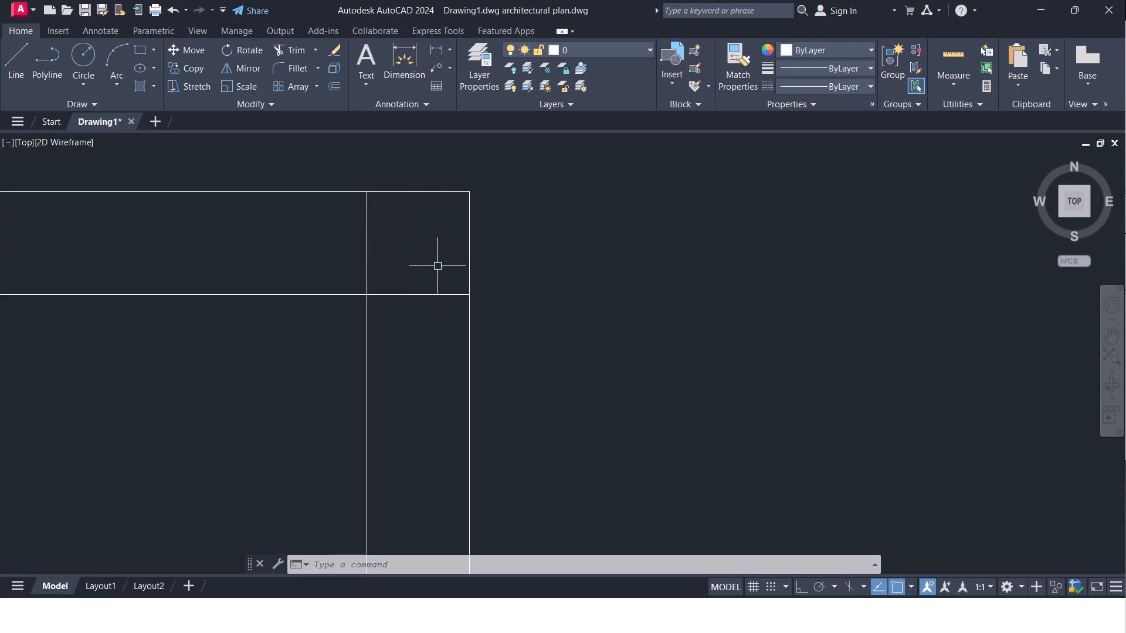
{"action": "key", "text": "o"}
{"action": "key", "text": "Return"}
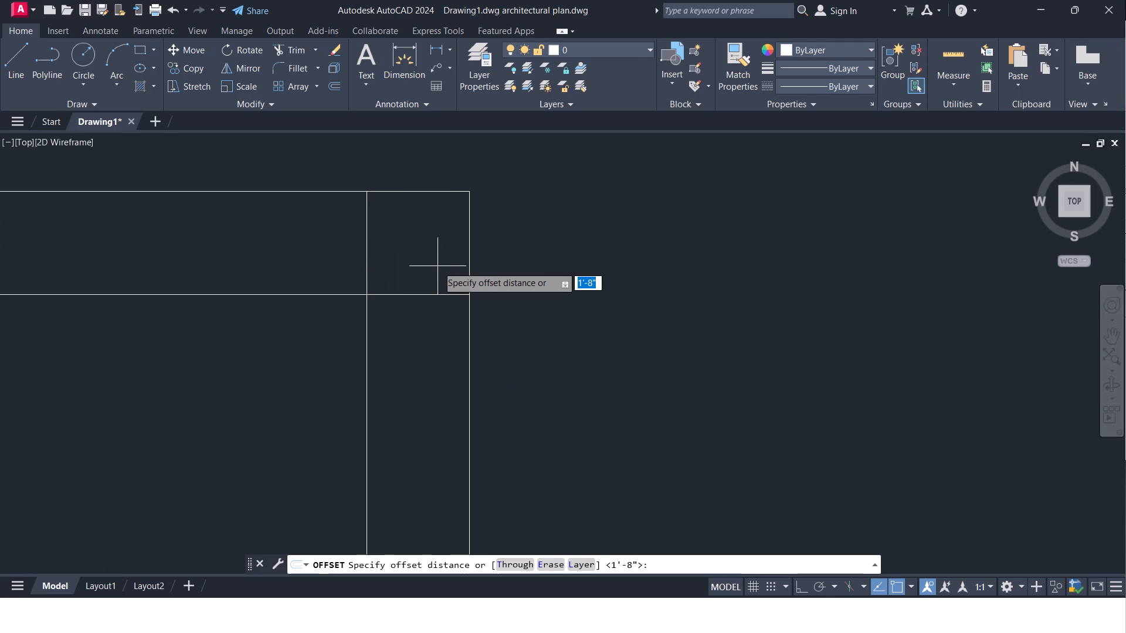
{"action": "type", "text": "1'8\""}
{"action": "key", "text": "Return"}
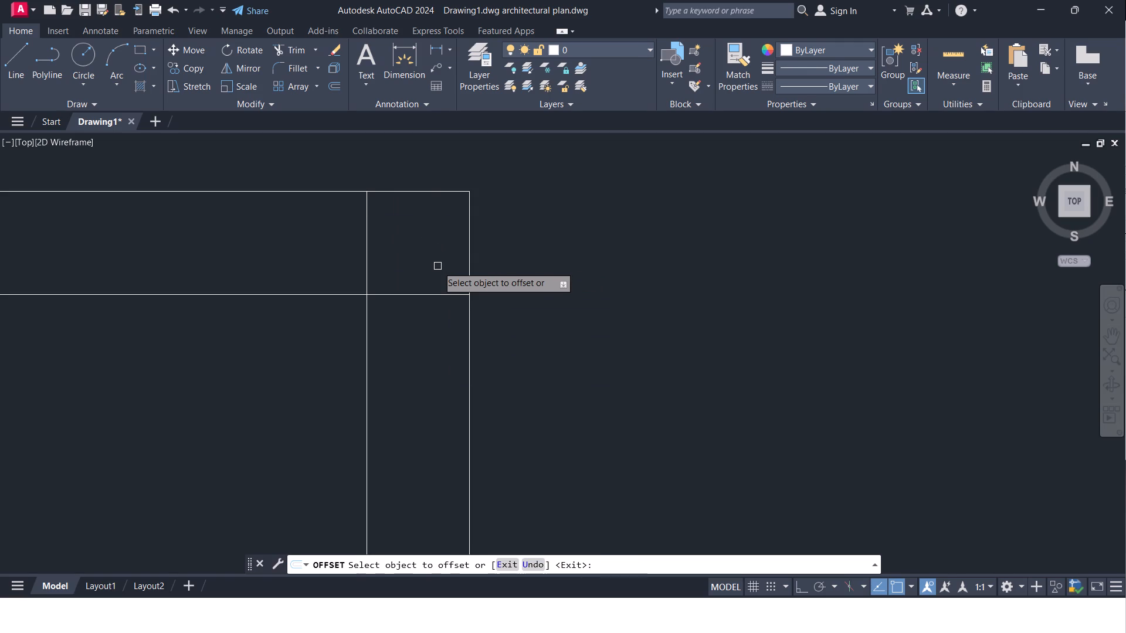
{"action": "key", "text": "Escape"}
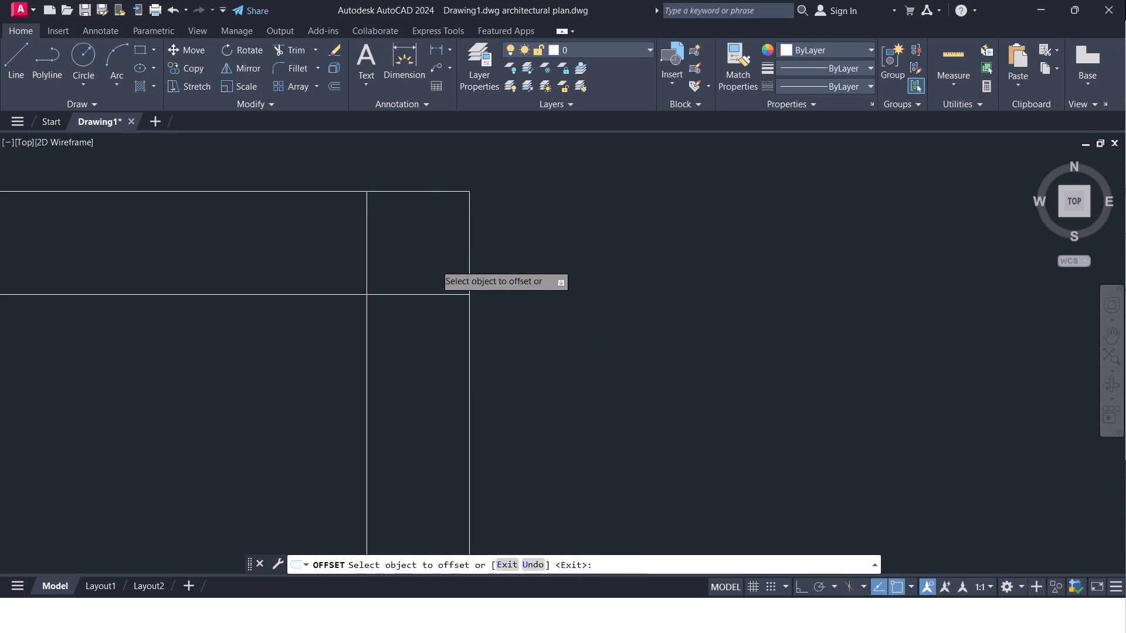
Offset the north wall's inner face 2' south and the northeast bedroom's south partition face 2' north.
{"action": "key", "text": "o"}
{"action": "key", "text": "Return"}
{"action": "type", "text": "2'"}
{"action": "key", "text": "Return"}
{"action": "left_click", "coordinate": [409, 297]}
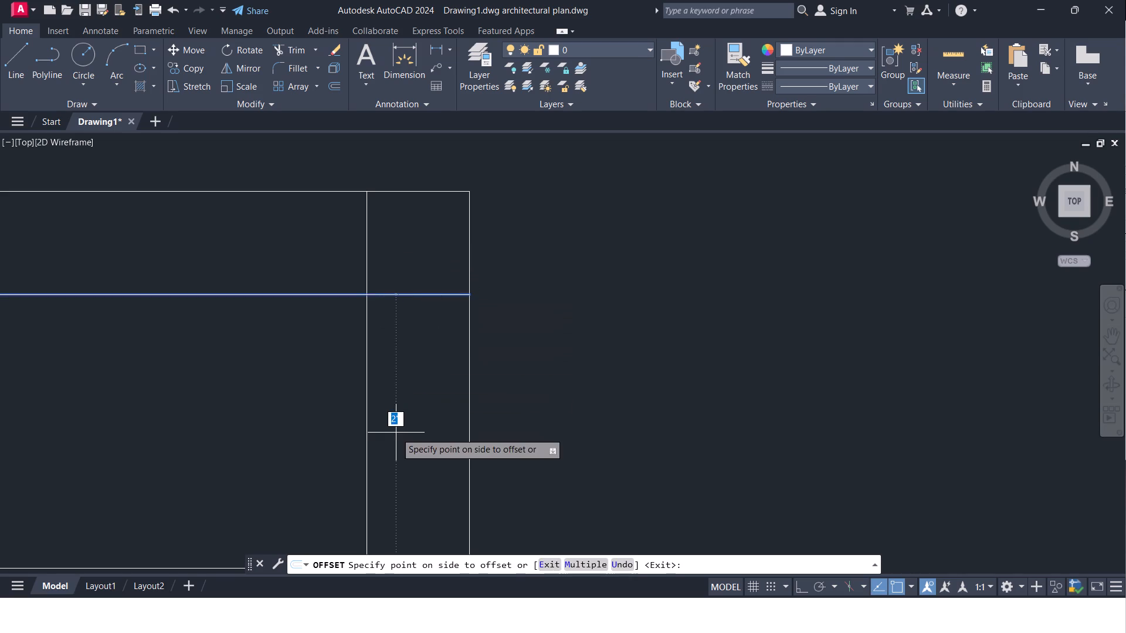
{"action": "middle_click_drag", "start_coordinate": [396, 433], "coordinate": [411, 315]}
{"action": "scroll", "coordinate": [415, 323], "scroll_direction": "down", "scroll_amount": 1}
{"action": "left_click", "coordinate": [415, 336]}
{"action": "middle_click_drag", "start_coordinate": [422, 343], "coordinate": [429, 238]}
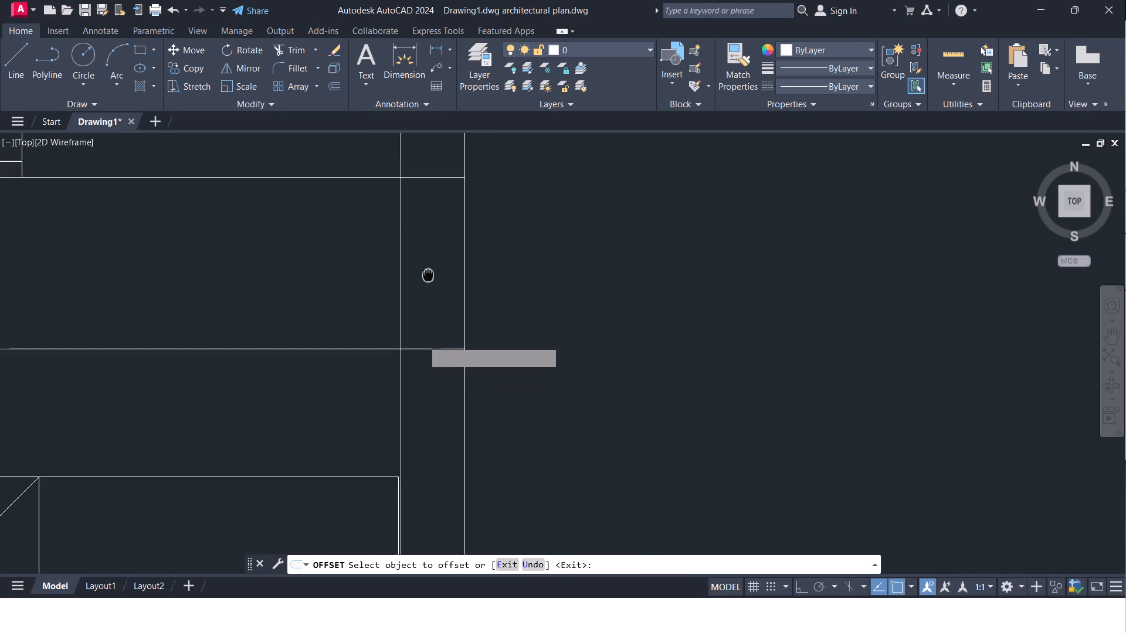
{"action": "middle_click_drag", "start_coordinate": [429, 238], "coordinate": [429, 222]}
{"action": "scroll", "coordinate": [431, 218], "scroll_direction": "down", "scroll_amount": 4}
{"action": "scroll", "coordinate": [440, 384], "scroll_direction": "up", "scroll_amount": 4}
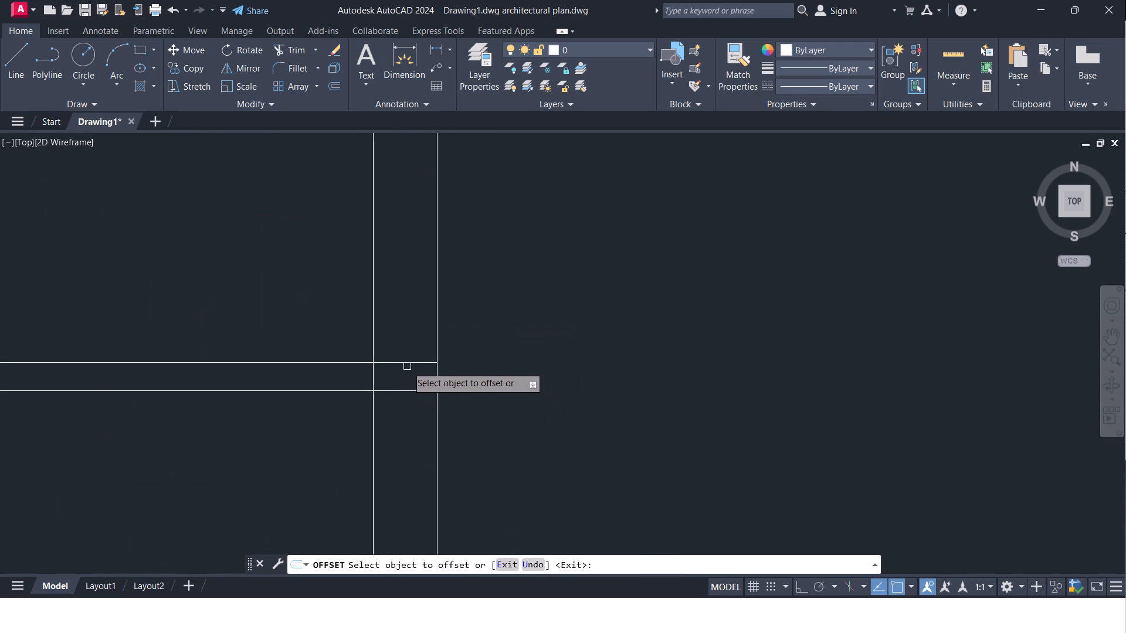
{"action": "left_click", "coordinate": [404, 361]}
{"action": "scroll", "coordinate": [386, 196], "scroll_direction": "down", "scroll_amount": 3}
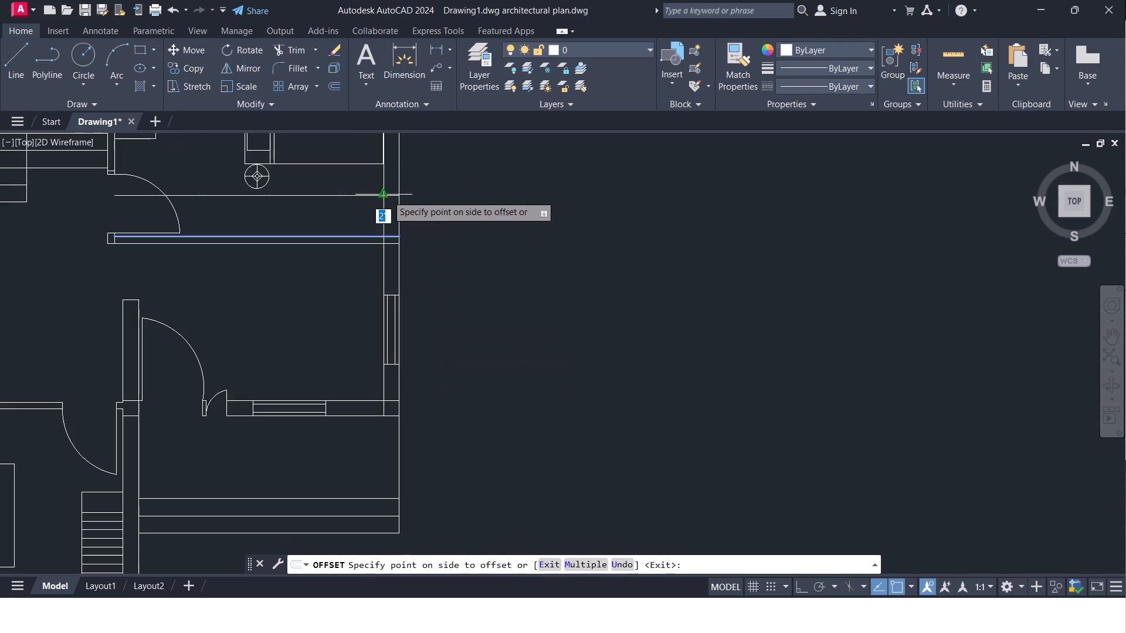
{"action": "left_click", "coordinate": [396, 178]}
{"action": "middle_click_drag", "start_coordinate": [393, 195], "coordinate": [417, 333]}
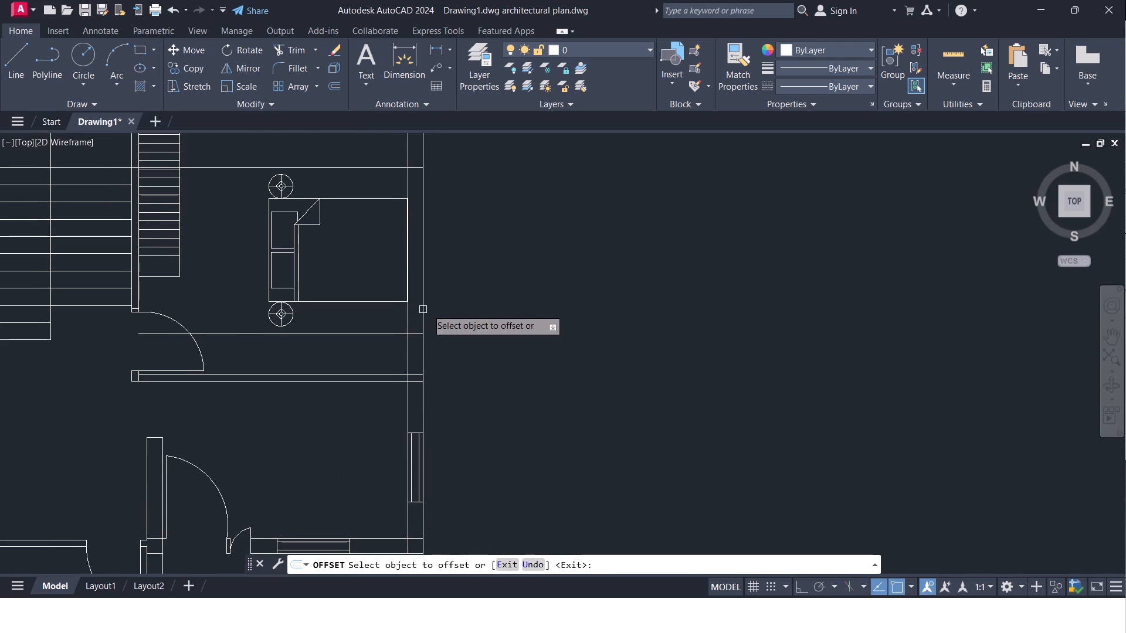
{"action": "key", "text": "Escape"}
Trim the two offset lines across the northeast bedroom back to the east wall's inner face.
{"action": "type", "text": "tr"}
{"action": "key", "text": "Return"}
{"action": "key", "text": "Return"}
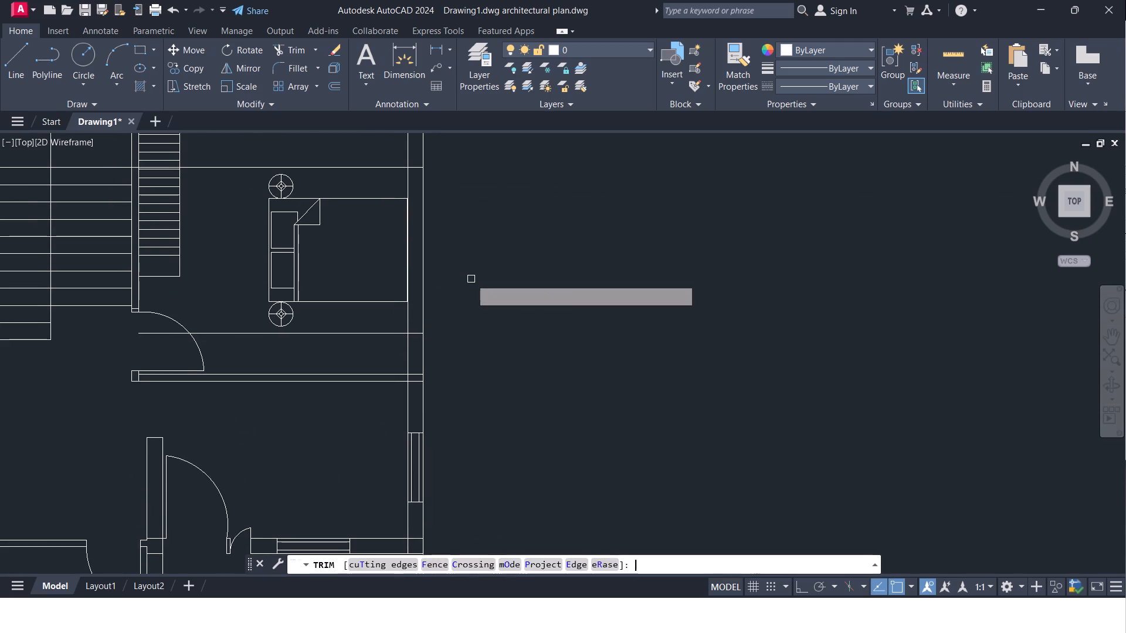
{"action": "left_click", "coordinate": [372, 335]}
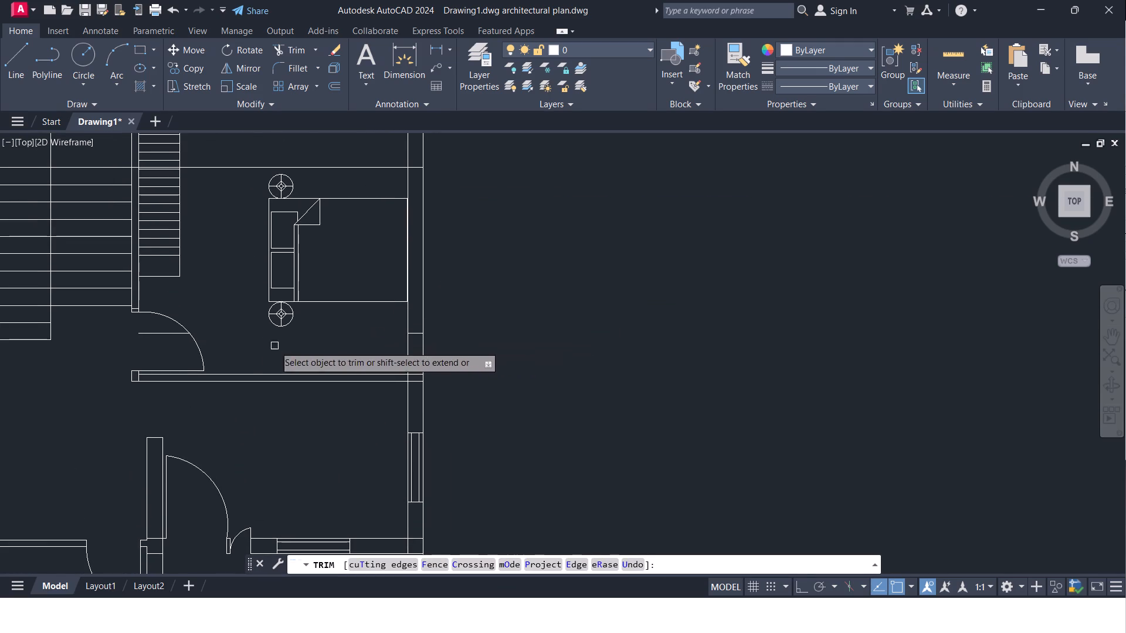
{"action": "left_click", "coordinate": [150, 334]}
{"action": "middle_click_drag", "start_coordinate": [174, 240], "coordinate": [137, 379]}
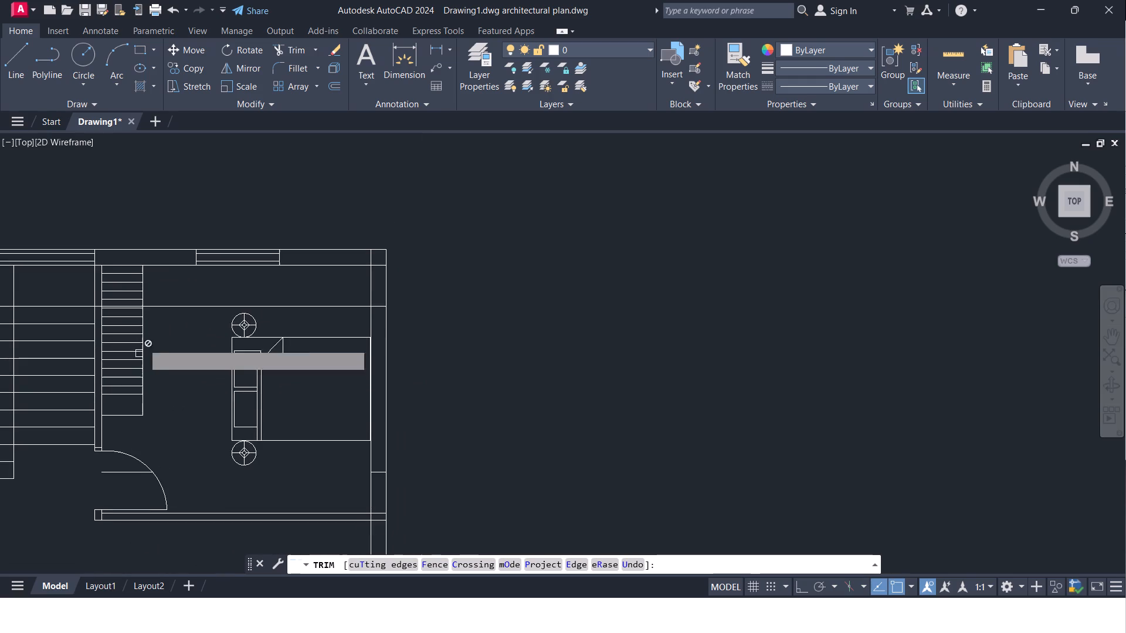
{"action": "left_click", "coordinate": [325, 307]}
{"action": "key", "text": "Escape"}
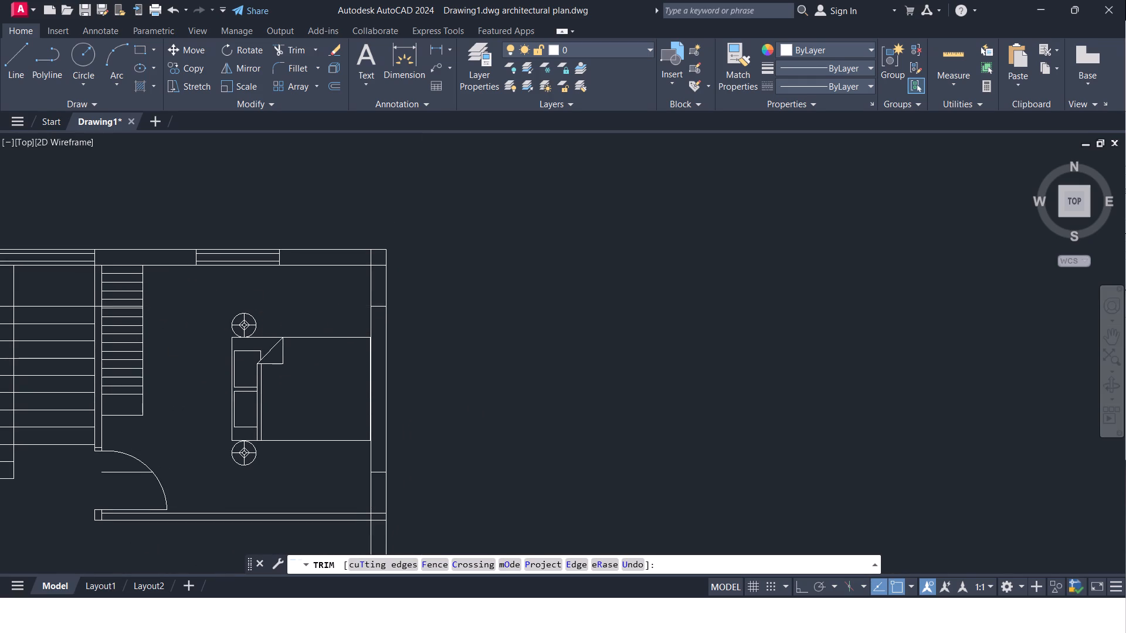
Delete the leftover offset line pieces crossing the narrow stepped strip west of the bed and inside the bedroom door swing.
{"action": "middle_click_drag", "start_coordinate": [188, 277], "coordinate": [267, 261]}
{"action": "scroll", "coordinate": [201, 298], "scroll_direction": "up", "scroll_amount": 2}
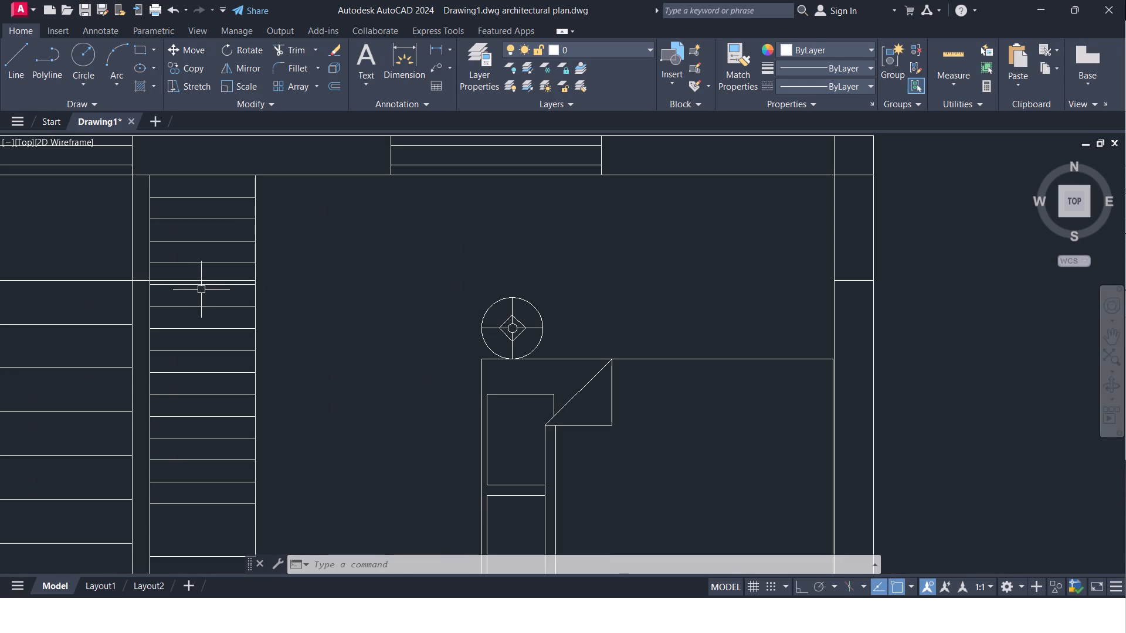
{"action": "scroll", "coordinate": [208, 285], "scroll_direction": "up", "scroll_amount": 2}
{"action": "left_click", "coordinate": [212, 270]}
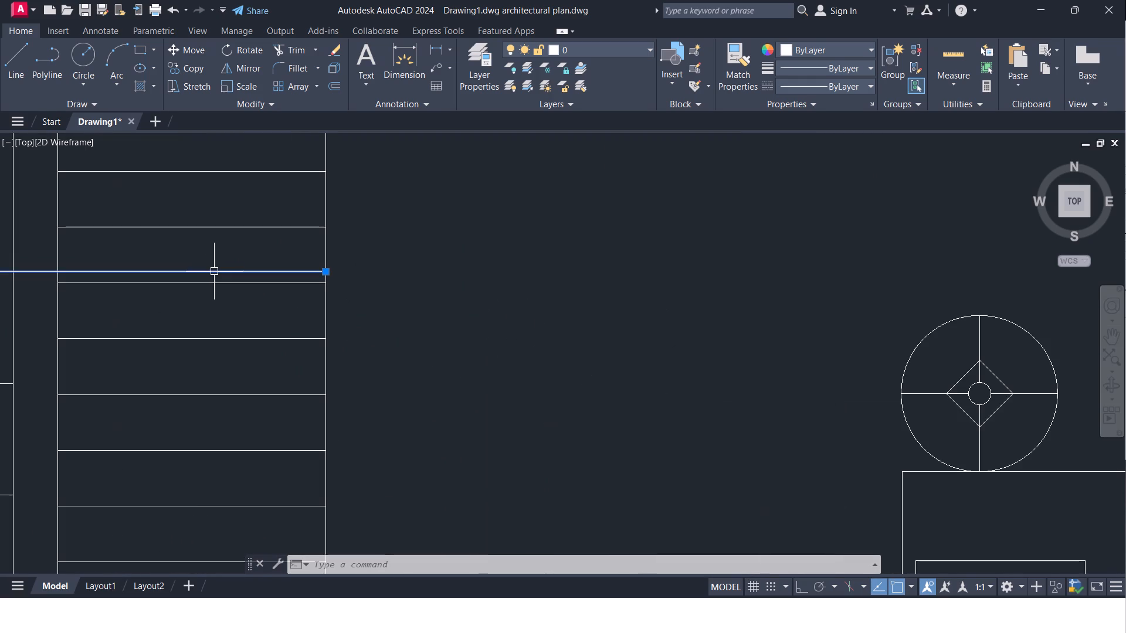
{"action": "key", "text": "Delete"}
{"action": "scroll", "coordinate": [250, 284], "scroll_direction": "down", "scroll_amount": 5}
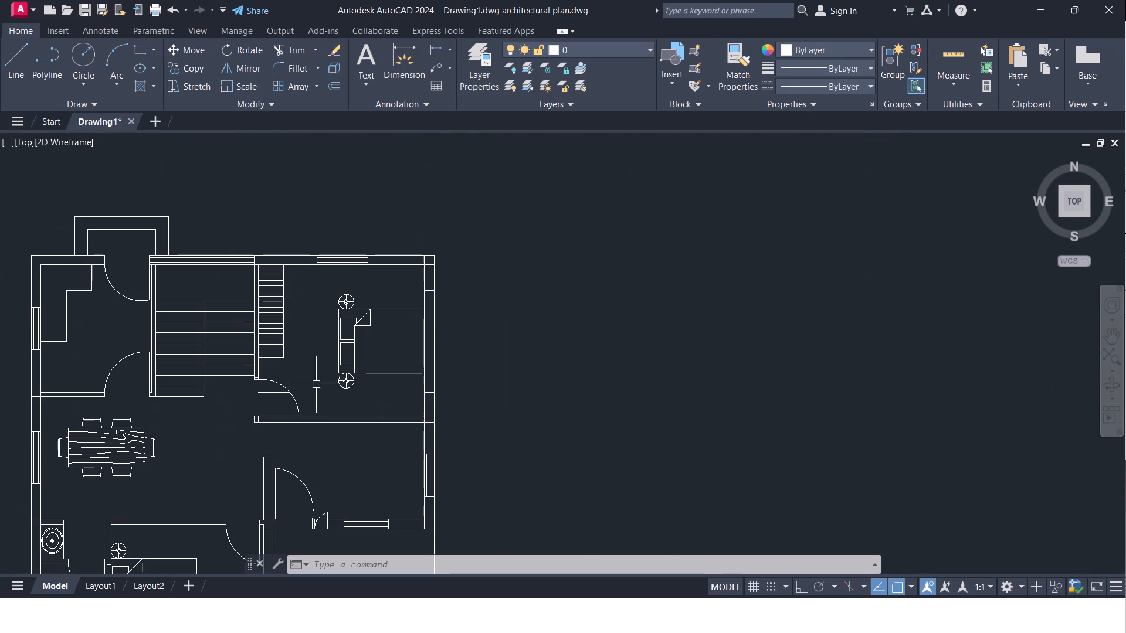
{"action": "left_click", "coordinate": [266, 394]}
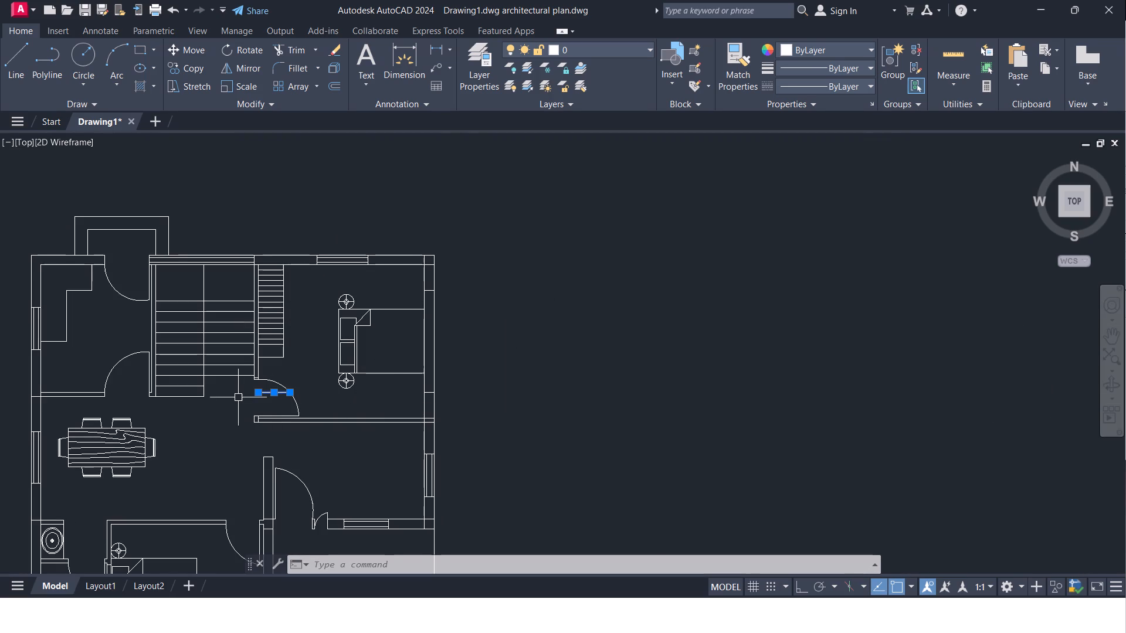
{"action": "key", "text": "Delete"}
Offset both faces of the east wall 2.25" inward beside the building's northeast corner.
{"action": "scroll", "coordinate": [429, 273], "scroll_direction": "up", "scroll_amount": 3}
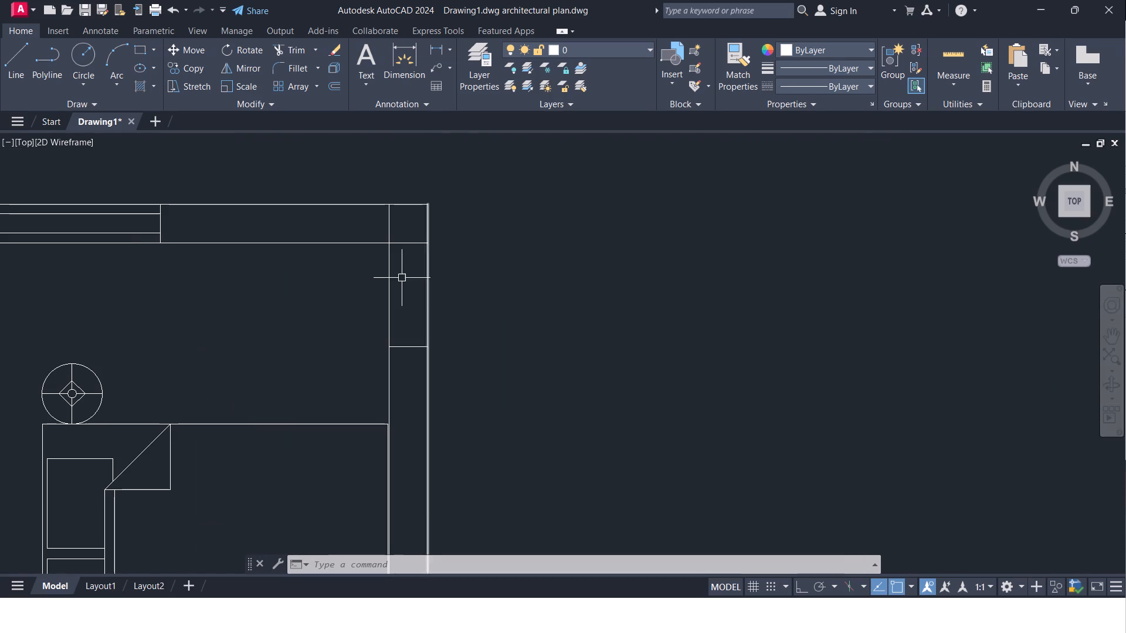
{"action": "scroll", "coordinate": [402, 278], "scroll_direction": "up", "scroll_amount": 1}
{"action": "key", "text": "Escape"}
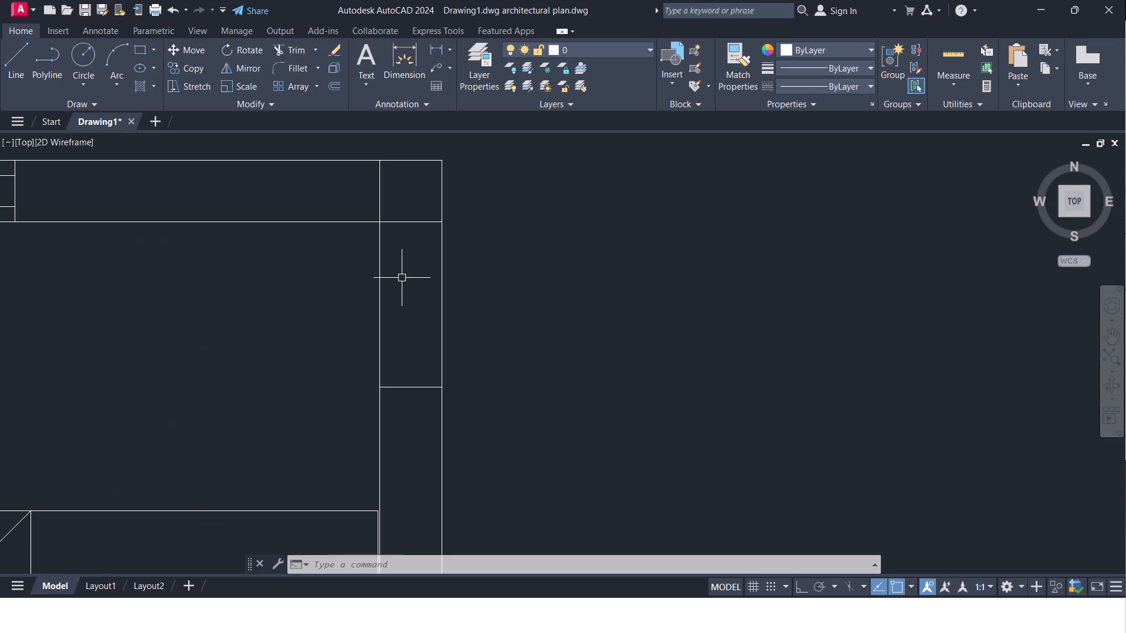
{"action": "key", "text": "o"}
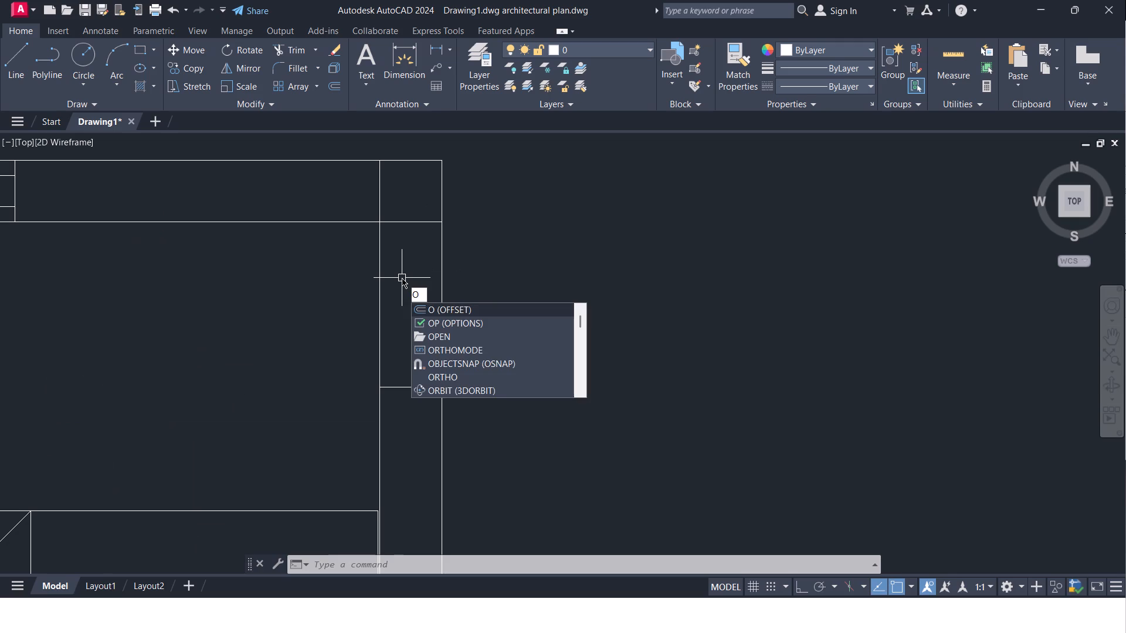
{"action": "key", "text": "Return"}
{"action": "type", "text": "2.25\""}
{"action": "key", "text": "Return"}
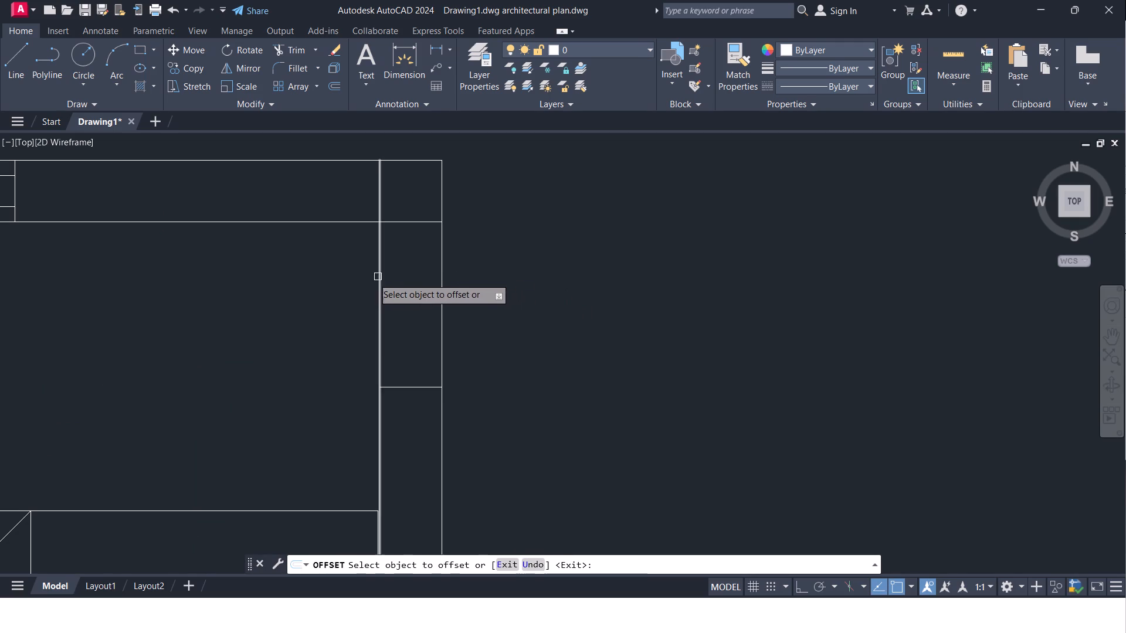
{"action": "left_click", "coordinate": [380, 279]}
{"action": "left_click", "coordinate": [432, 295]}
{"action": "left_click", "coordinate": [439, 297]}
{"action": "left_click", "coordinate": [386, 305]}
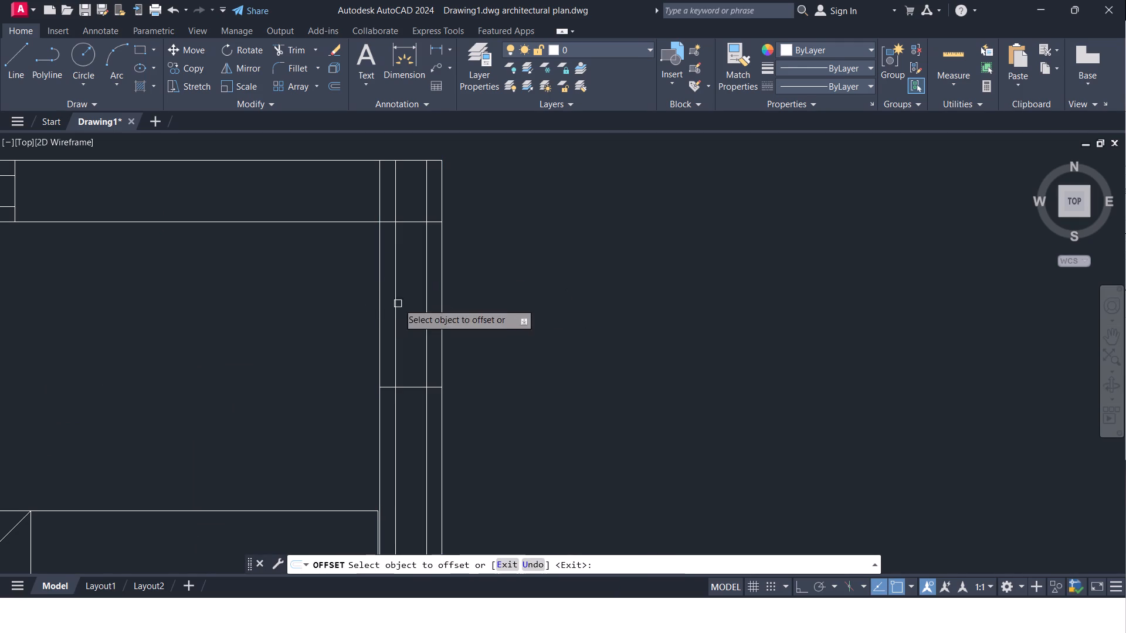
{"action": "key", "text": "Escape"}
Trim the two inner window lines so they remain only between the north wall's inner face and the upper end line in the east wall.
{"action": "type", "text": "tr"}
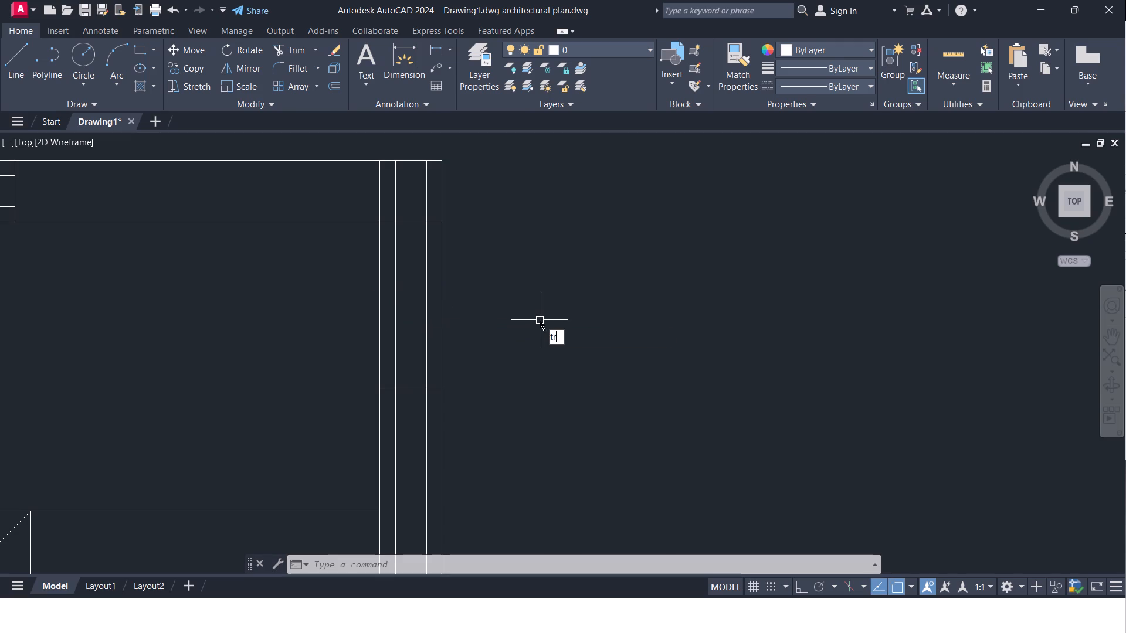
{"action": "key", "text": "Return"}
{"action": "key", "text": "Return"}
{"action": "left_click", "coordinate": [391, 206]}
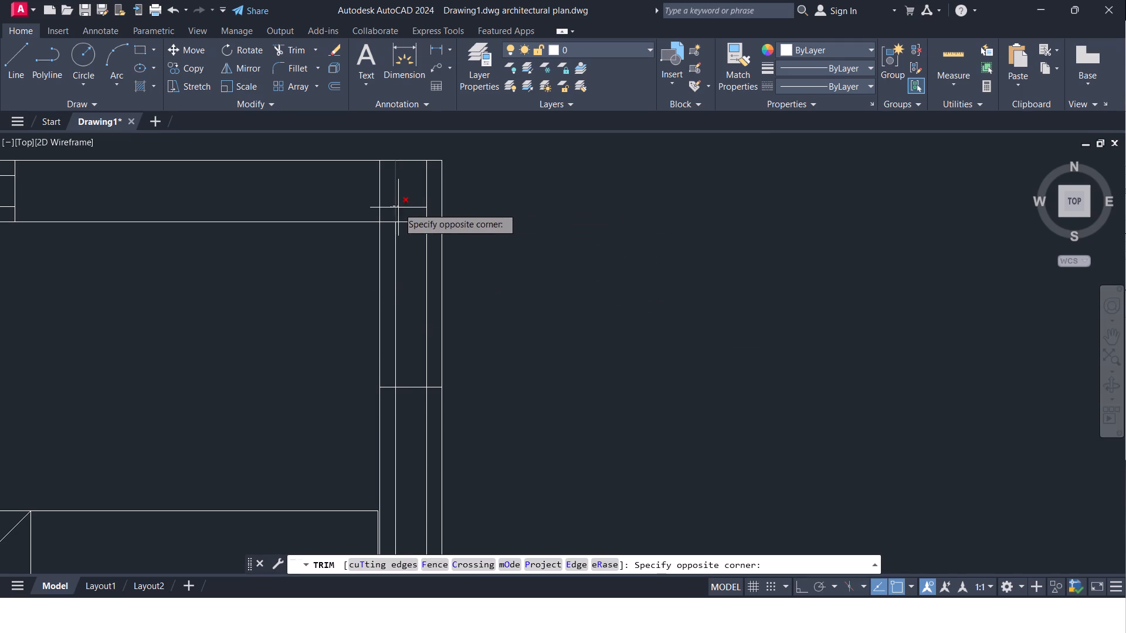
{"action": "left_click", "coordinate": [398, 207]}
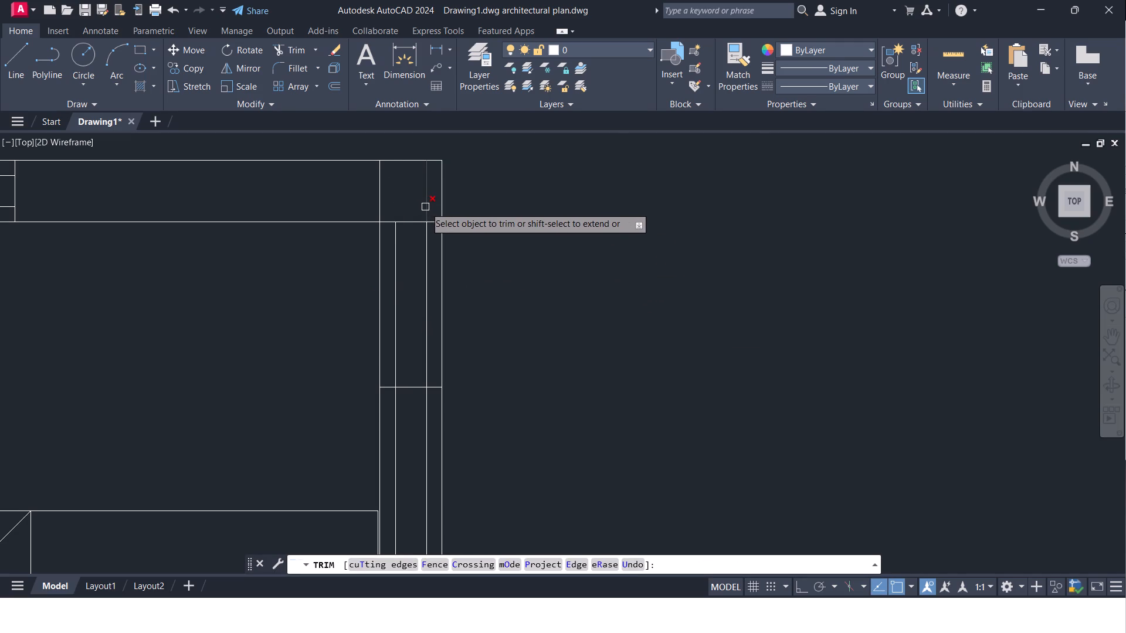
{"action": "left_click", "coordinate": [425, 207]}
{"action": "left_click", "coordinate": [424, 431]}
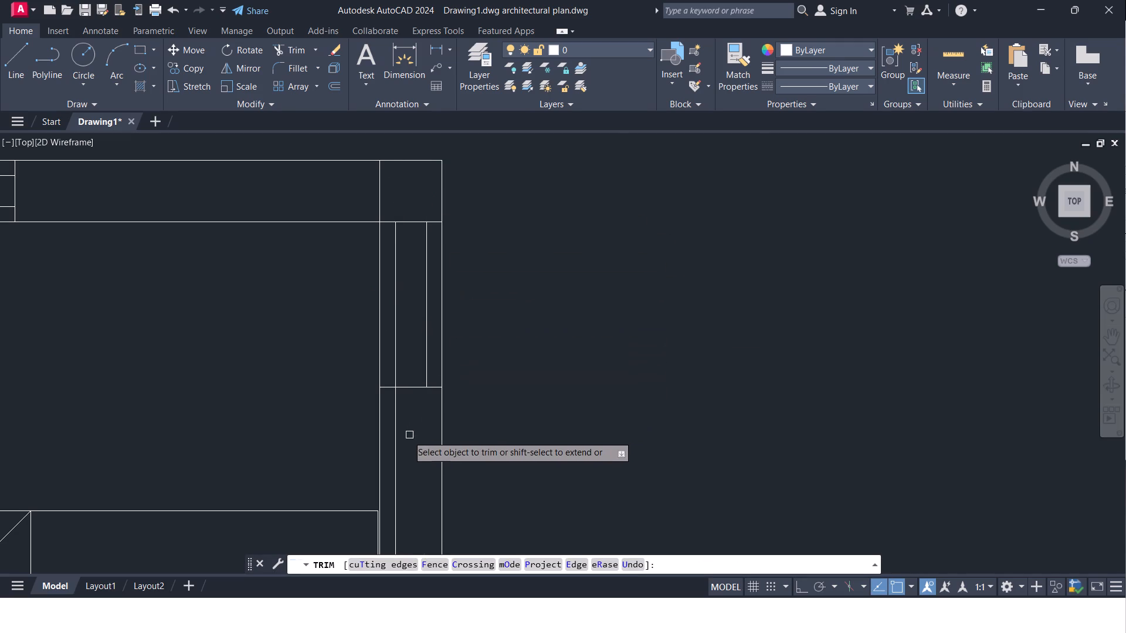
{"action": "left_click", "coordinate": [398, 437]}
{"action": "scroll", "coordinate": [398, 437], "scroll_direction": "down", "scroll_amount": 4}
{"action": "middle_click_drag", "start_coordinate": [402, 433], "coordinate": [377, 240]}
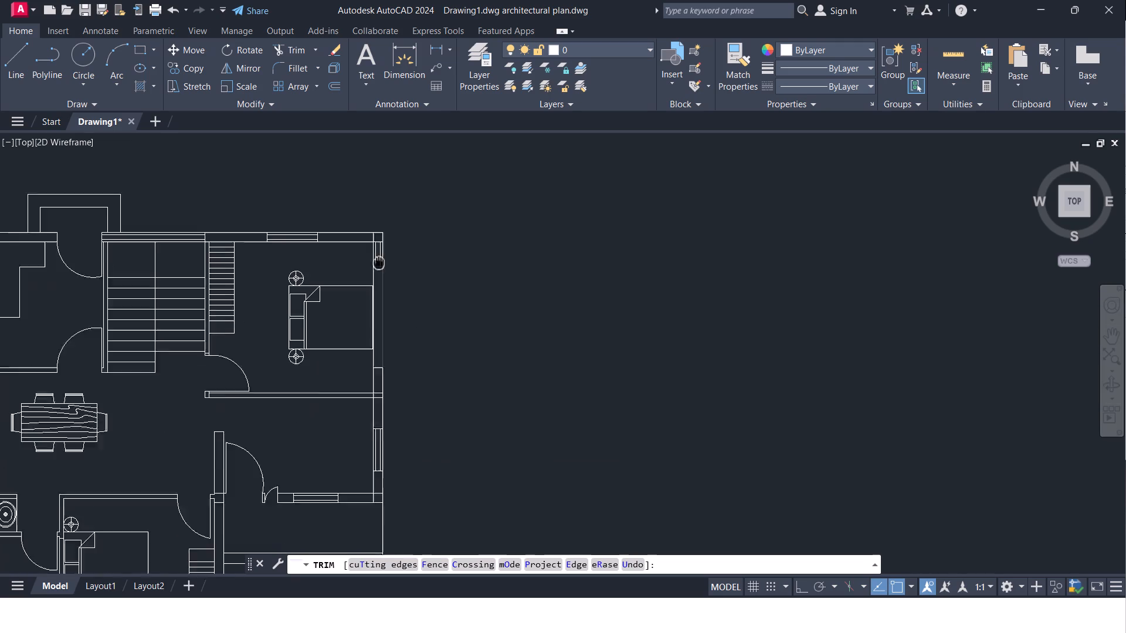
{"action": "middle_click_drag", "start_coordinate": [377, 240], "coordinate": [377, 232]}
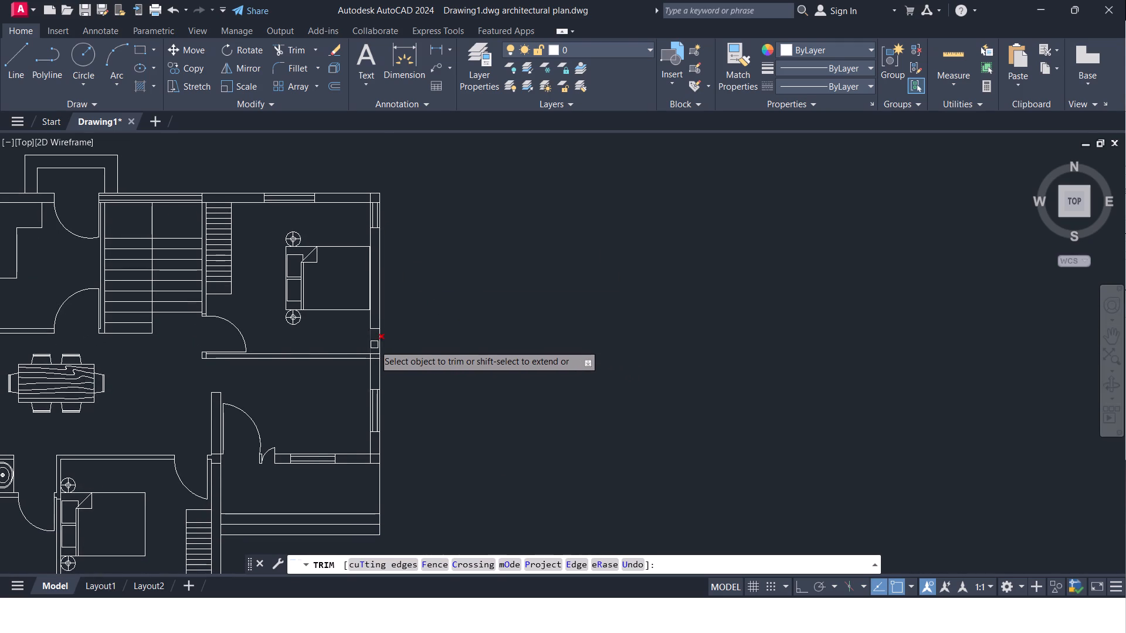
{"action": "scroll", "coordinate": [374, 345], "scroll_direction": "up", "scroll_amount": 6}
{"action": "key", "text": "Escape"}
{"action": "key", "text": "Escape"}
{"action": "key", "text": "Escape"}
{"action": "key", "text": "Escape"}
{"action": "key", "text": "Escape"}
{"action": "key", "text": "Escape"}
{"action": "key", "text": "Escape"}
{"action": "key", "text": "Escape"}
{"action": "key", "text": "Escape"}
{"action": "key", "text": "Escape"}
{"action": "key", "text": "Escape"}
{"action": "key", "text": "Escape"}
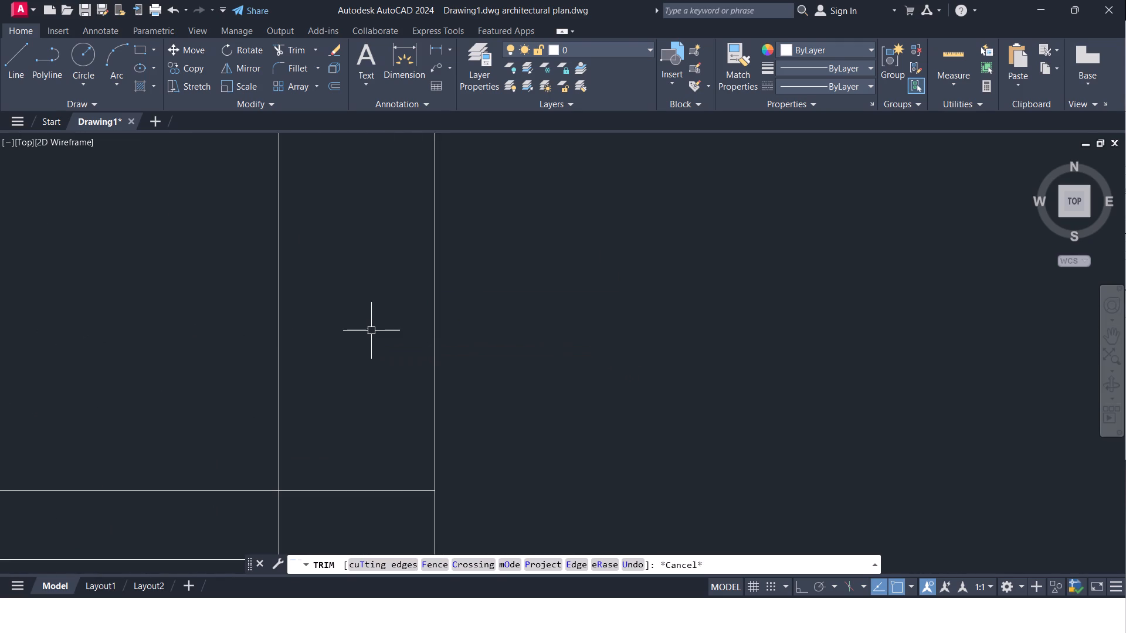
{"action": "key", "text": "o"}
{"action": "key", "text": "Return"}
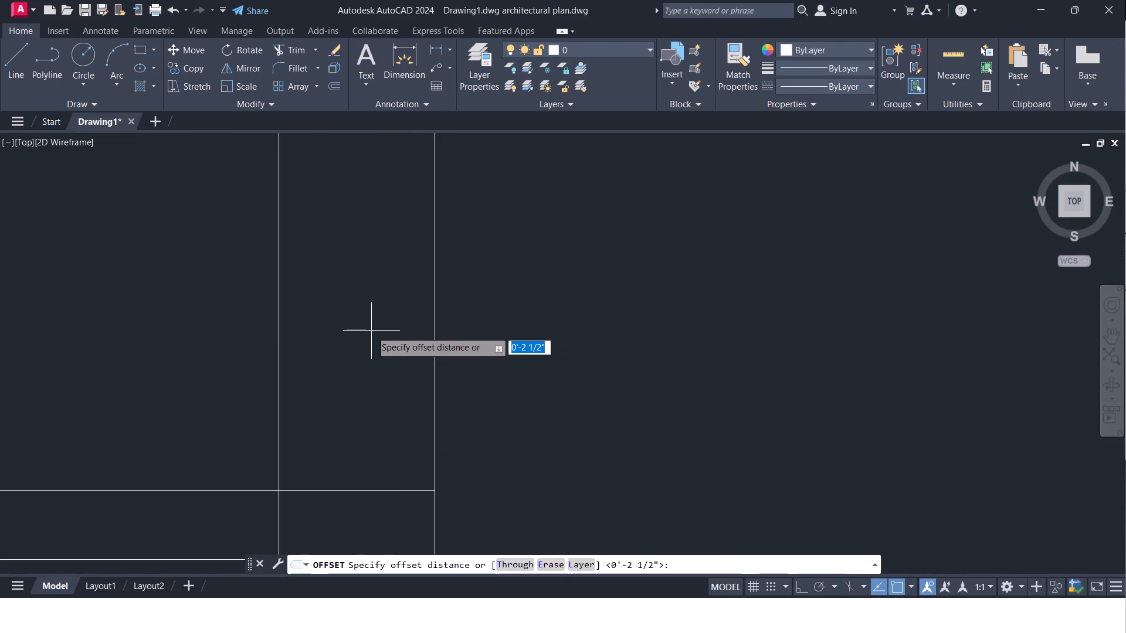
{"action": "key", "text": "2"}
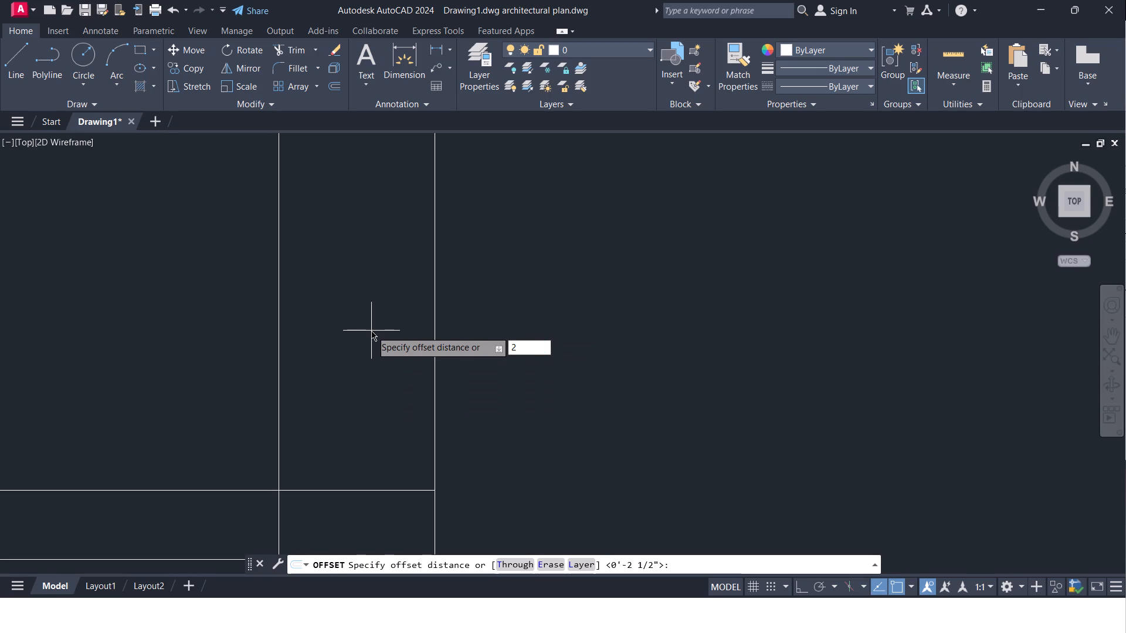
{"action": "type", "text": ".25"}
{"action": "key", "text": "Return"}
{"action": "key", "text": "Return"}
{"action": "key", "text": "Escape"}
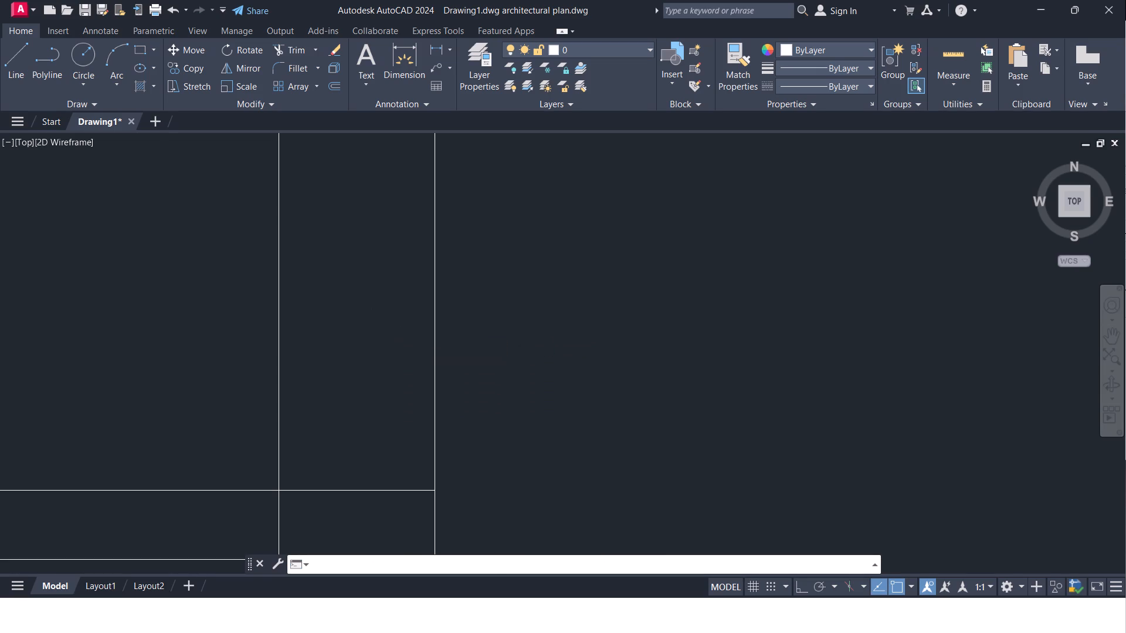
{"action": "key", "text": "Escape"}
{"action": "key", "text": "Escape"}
Offset both faces of the east wall 2.25" inward between the lower end line and the northeast bedroom's south partition.
{"action": "key", "text": "o"}
{"action": "key", "text": "Return"}
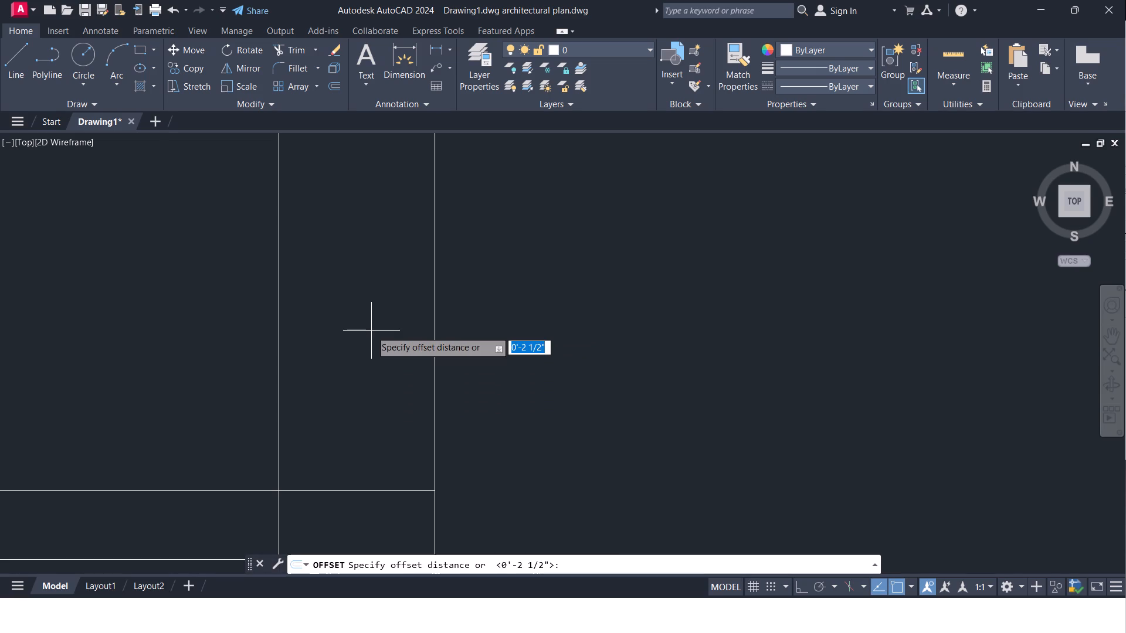
{"action": "type", "text": "2.25"}
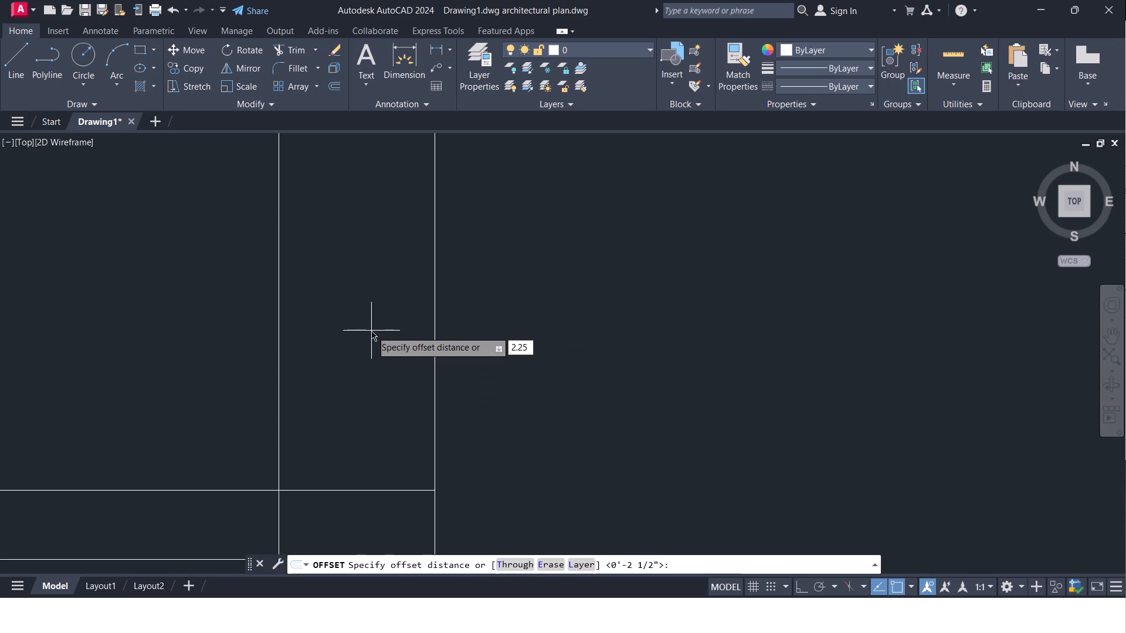
{"action": "key", "text": "shift+quotedbl"}
{"action": "key", "text": "Return"}
{"action": "scroll", "coordinate": [365, 330], "scroll_direction": "down", "scroll_amount": 2}
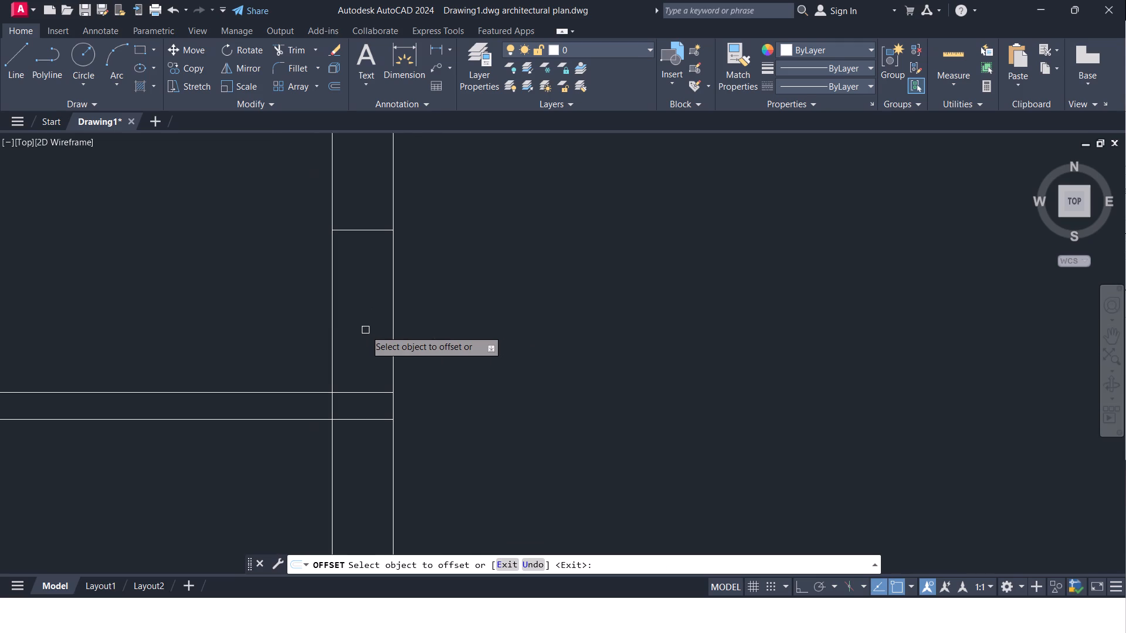
{"action": "left_click", "coordinate": [332, 335]}
{"action": "left_click", "coordinate": [355, 339]}
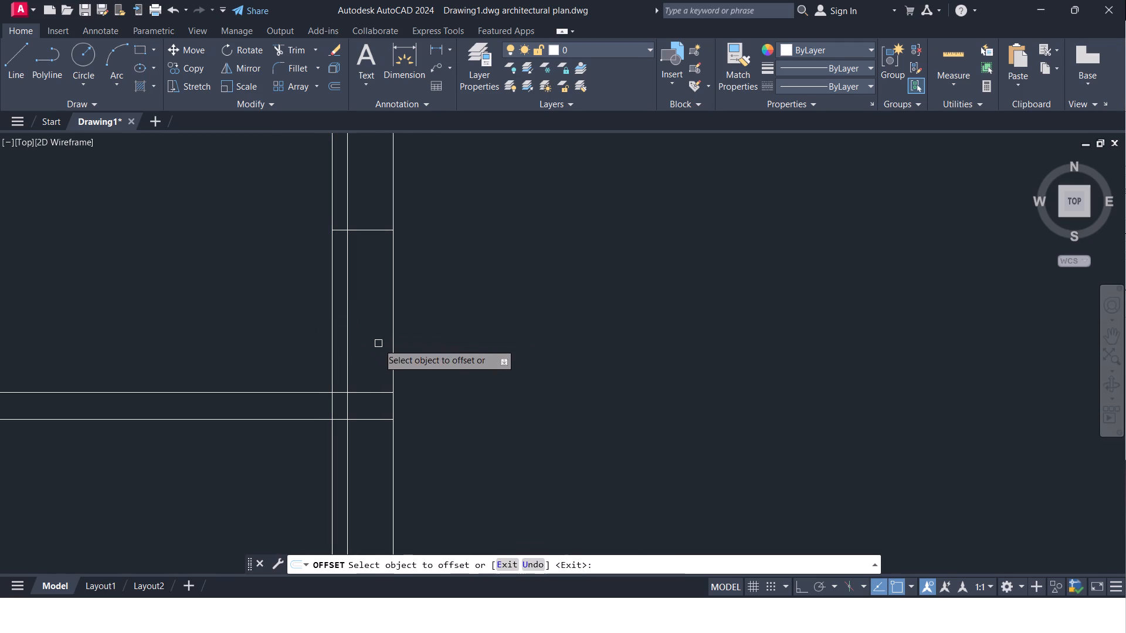
{"action": "left_click", "coordinate": [391, 338]}
{"action": "left_click", "coordinate": [366, 340]}
{"action": "key", "text": "Escape"}
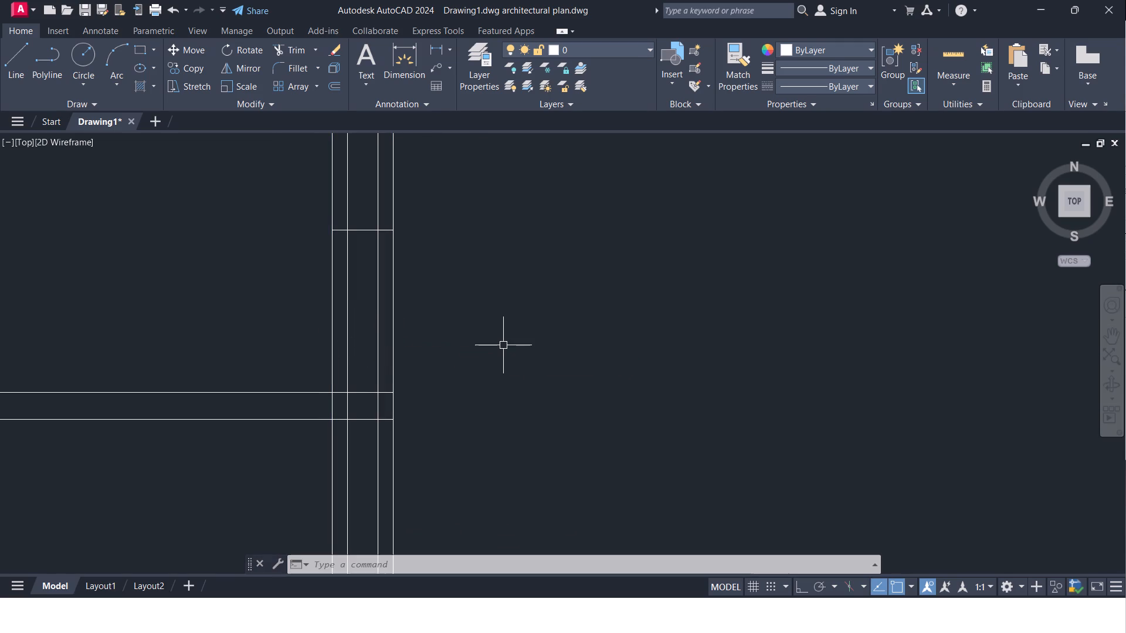
Trim the offset lines in the east wall beside the bed and above and below the window in the room south of the northeast bedroom.
{"action": "type", "text": "tr"}
{"action": "key", "text": "Return"}
{"action": "key", "text": "Return"}
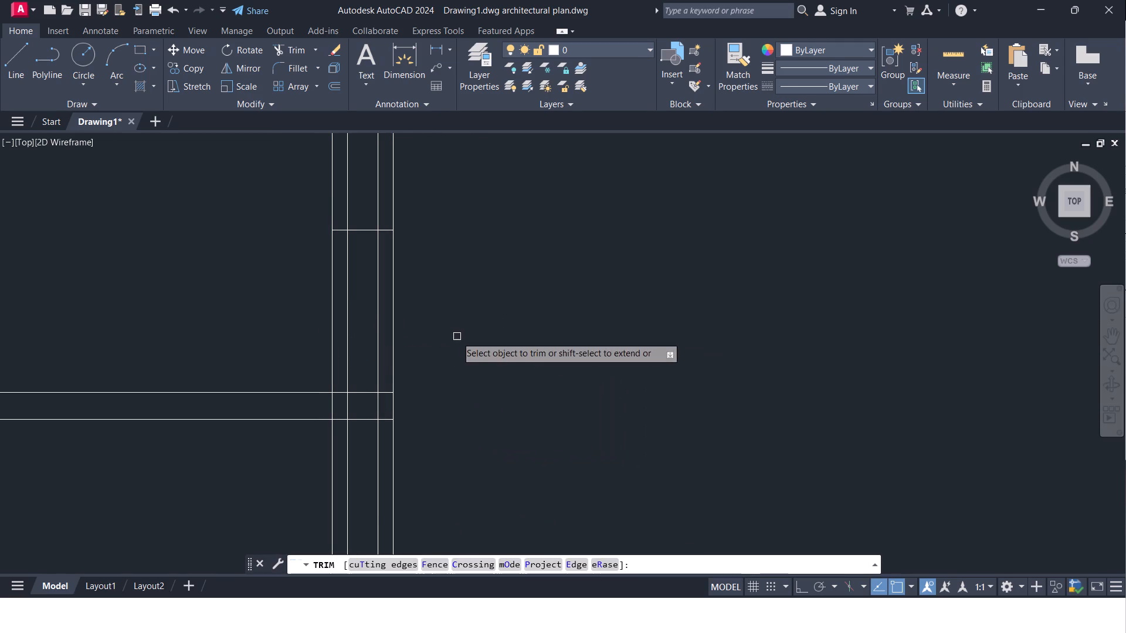
{"action": "scroll", "coordinate": [453, 335], "scroll_direction": "down", "scroll_amount": 2}
{"action": "middle_click_drag", "start_coordinate": [450, 343], "coordinate": [439, 376]}
{"action": "left_click", "coordinate": [402, 316]}
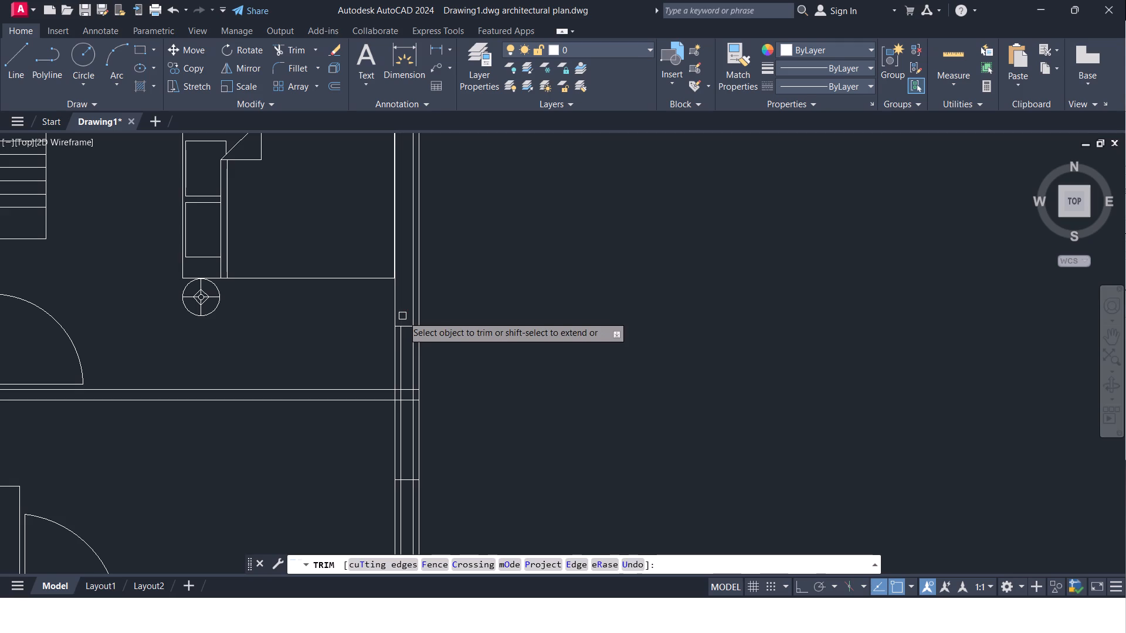
{"action": "left_click", "coordinate": [411, 312]}
{"action": "scroll", "coordinate": [411, 312], "scroll_direction": "down", "scroll_amount": 3}
{"action": "scroll", "coordinate": [409, 352], "scroll_direction": "up", "scroll_amount": 3}
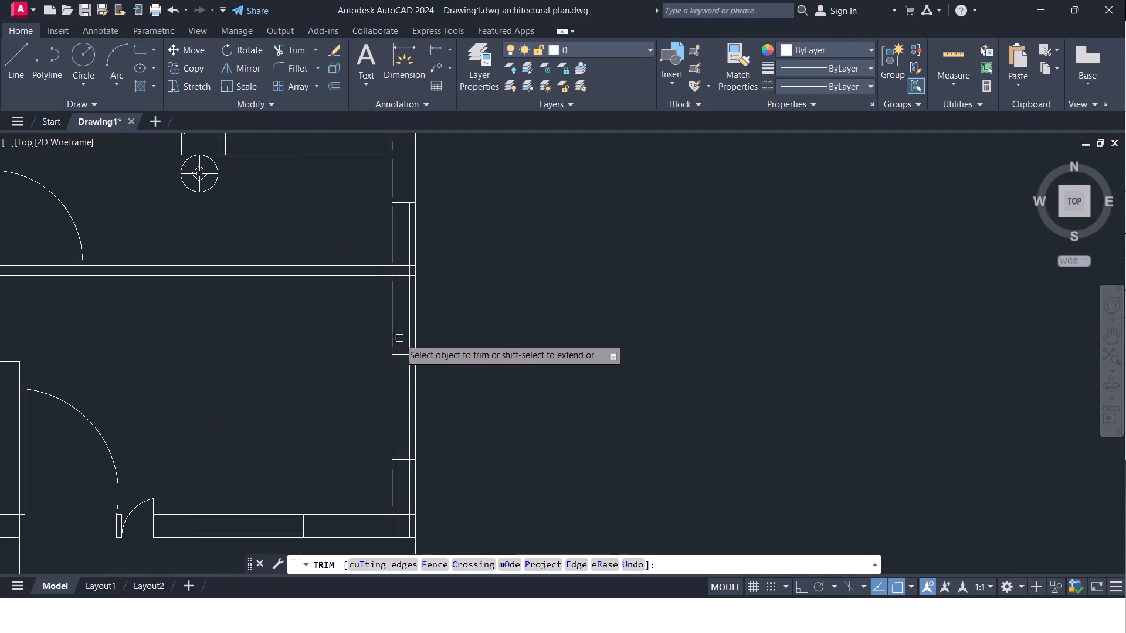
{"action": "left_click", "coordinate": [397, 308]}
{"action": "left_click", "coordinate": [409, 311]}
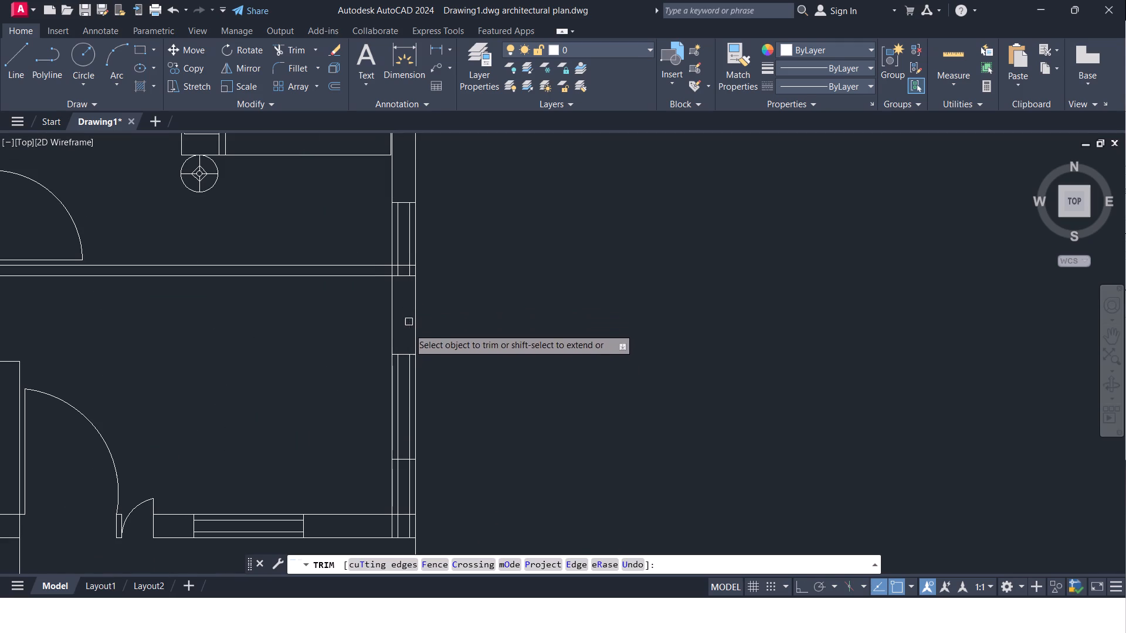
{"action": "left_click", "coordinate": [396, 485]}
{"action": "left_click", "coordinate": [409, 491]}
Delete the two short leftover line pieces at the east wall's junction with the south wall.
{"action": "scroll", "coordinate": [409, 492], "scroll_direction": "up", "scroll_amount": 1}
{"action": "middle_click_drag", "start_coordinate": [411, 492], "coordinate": [411, 485]}
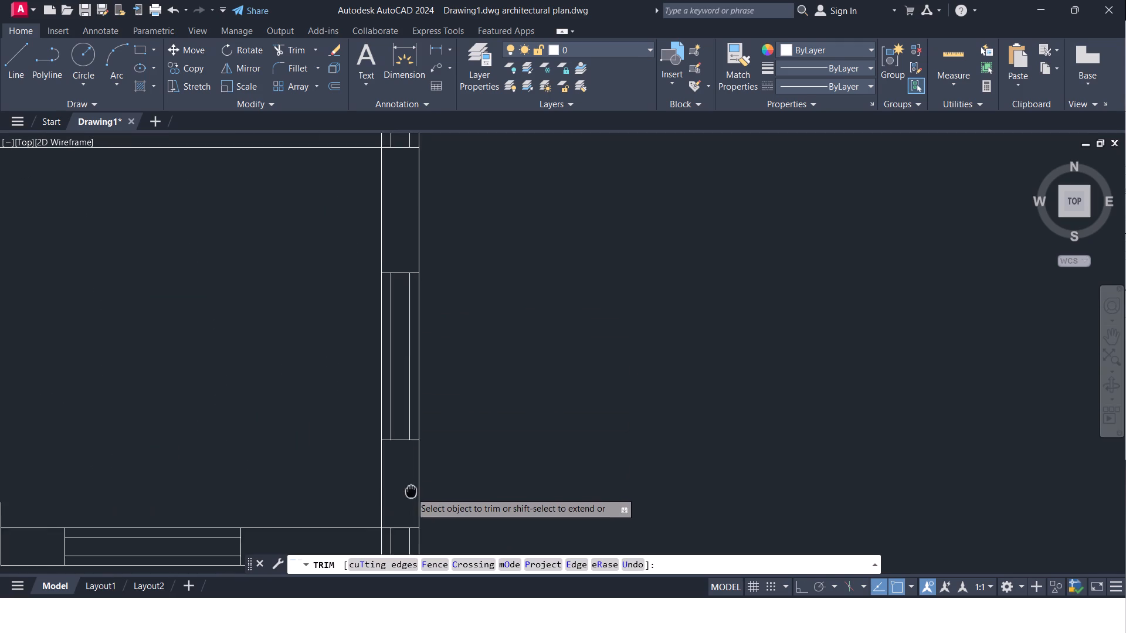
{"action": "middle_click_drag", "start_coordinate": [411, 485], "coordinate": [396, 358]}
{"action": "left_click", "coordinate": [375, 418]}
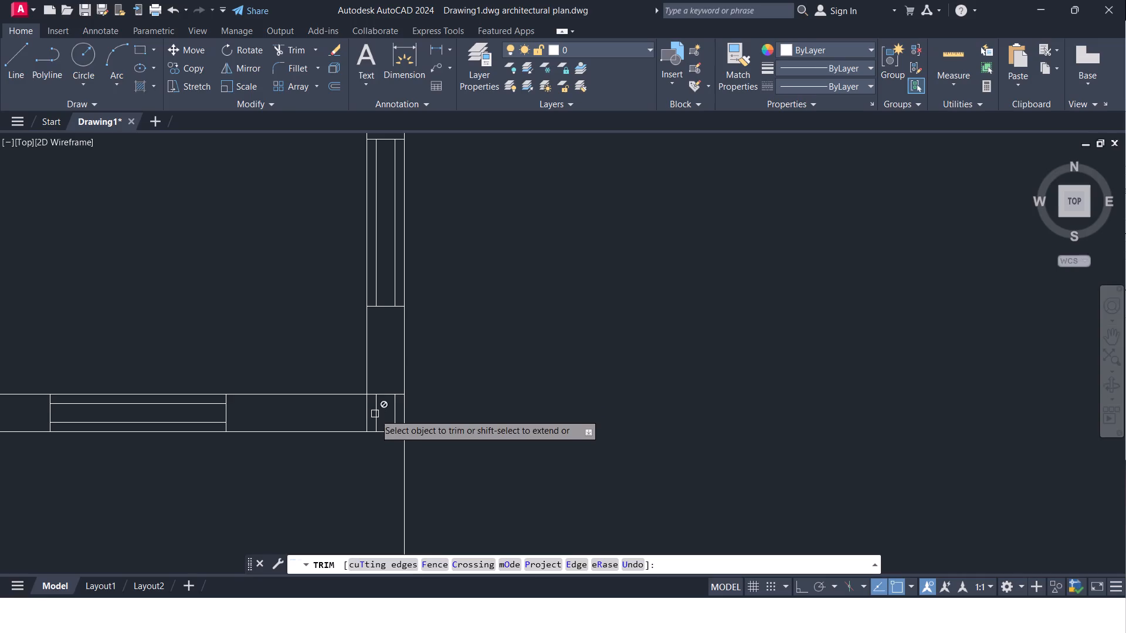
{"action": "key", "text": "Escape"}
{"action": "left_click", "coordinate": [375, 414]}
{"action": "left_click", "coordinate": [394, 418]}
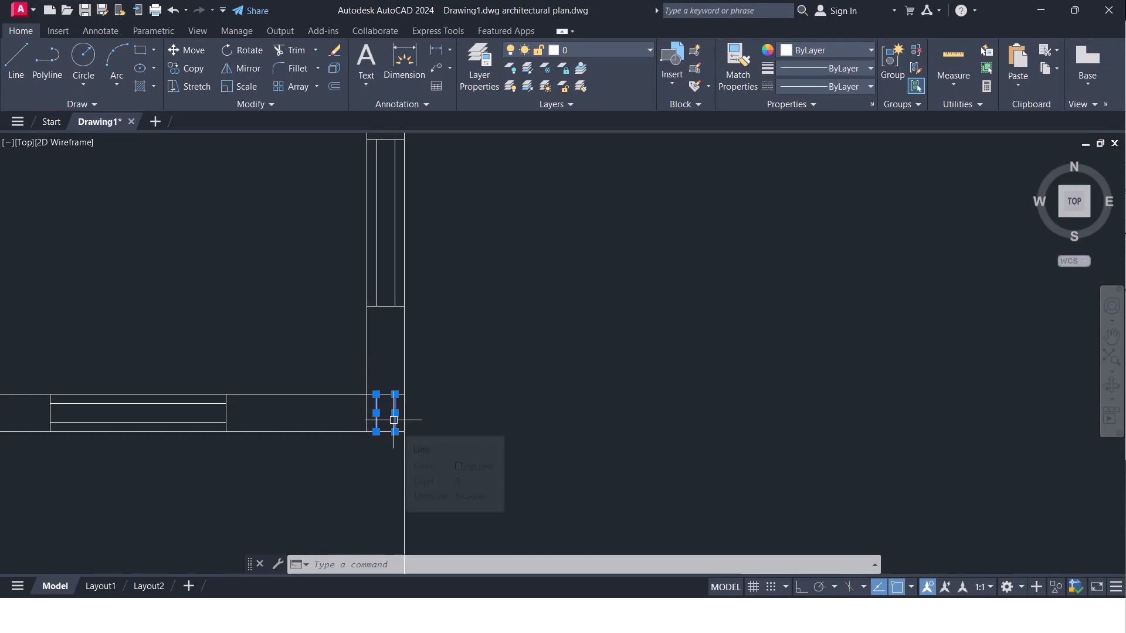
{"action": "key", "text": "Delete"}
Trim the window lines between the south partition's faces and the partition's south face line crossing the east wall.
{"action": "scroll", "coordinate": [394, 420], "scroll_direction": "down", "scroll_amount": 3}
{"action": "scroll", "coordinate": [392, 307], "scroll_direction": "up", "scroll_amount": 5}
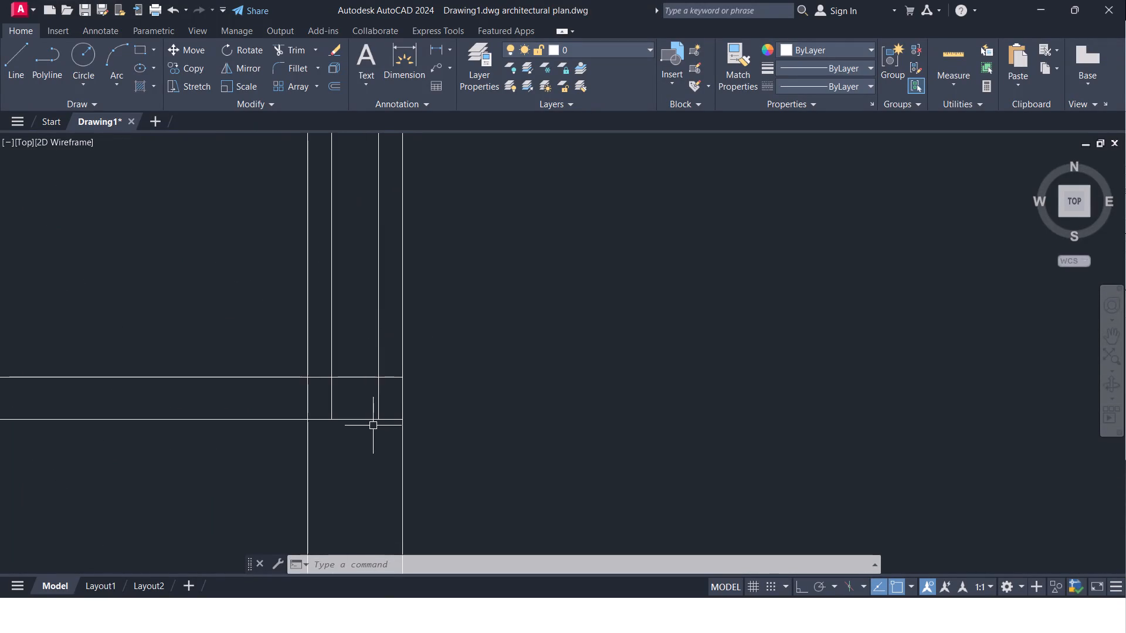
{"action": "scroll", "coordinate": [374, 424], "scroll_direction": "down", "scroll_amount": 2}
{"action": "key", "text": "Escape"}
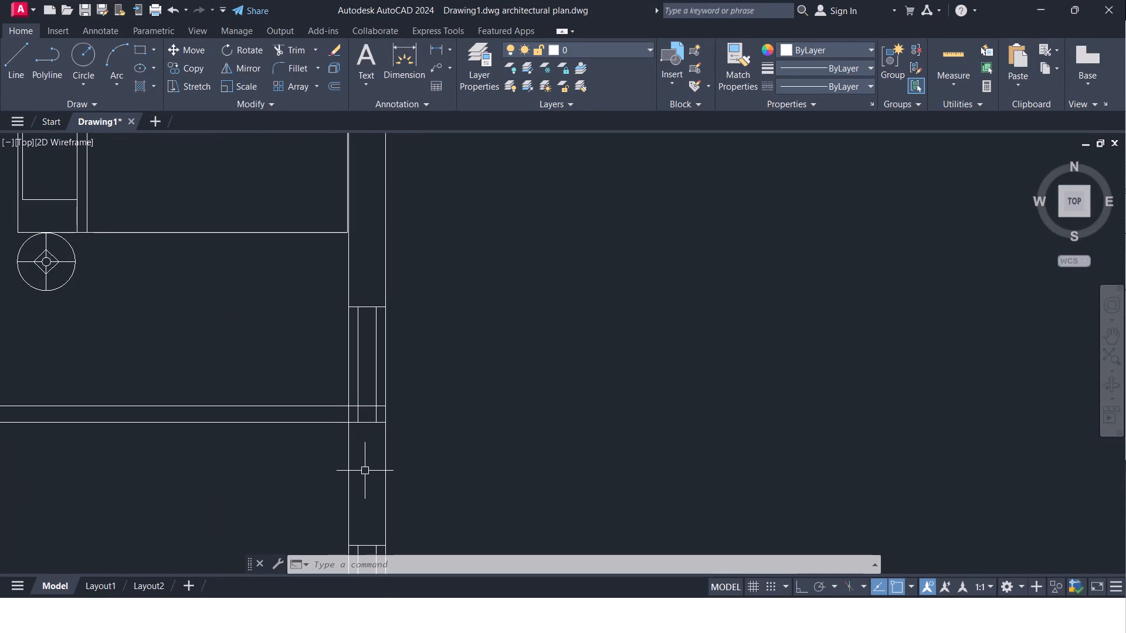
{"action": "type", "text": "tr"}
{"action": "key", "text": "Return"}
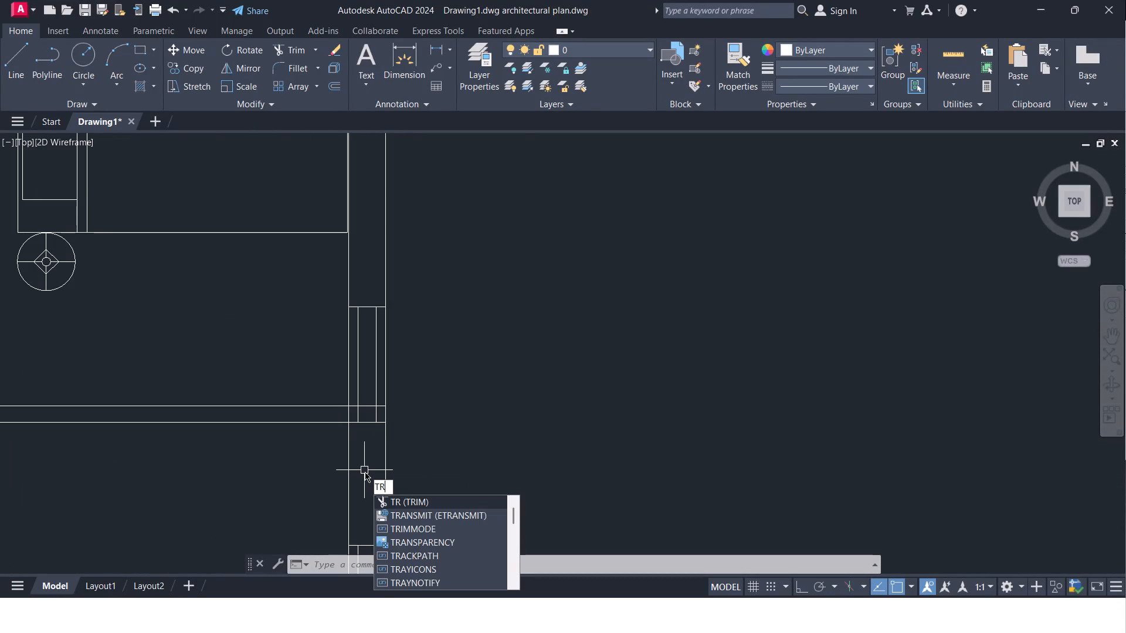
{"action": "key", "text": "Return"}
{"action": "scroll", "coordinate": [348, 460], "scroll_direction": "up", "scroll_amount": 2}
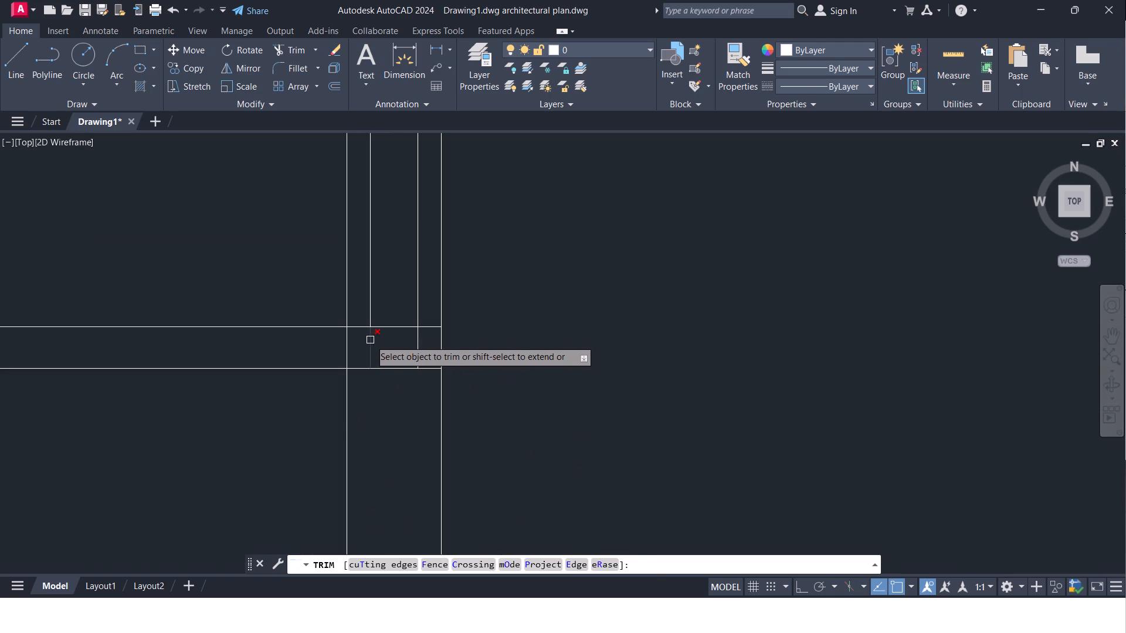
{"action": "left_click", "coordinate": [370, 340]}
{"action": "left_click", "coordinate": [415, 349]}
{"action": "scroll", "coordinate": [413, 350], "scroll_direction": "down", "scroll_amount": 4}
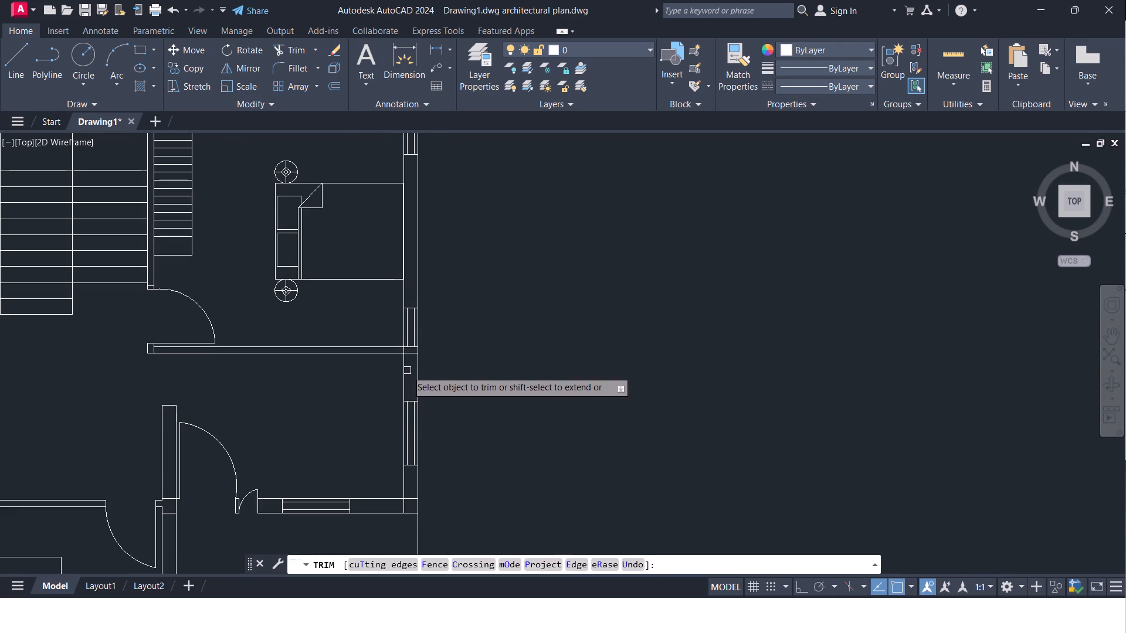
{"action": "left_click", "coordinate": [409, 354]}
Delete the two inner window lines in the north wall above the staircase.
{"action": "middle_click_drag", "start_coordinate": [449, 315], "coordinate": [448, 392]}
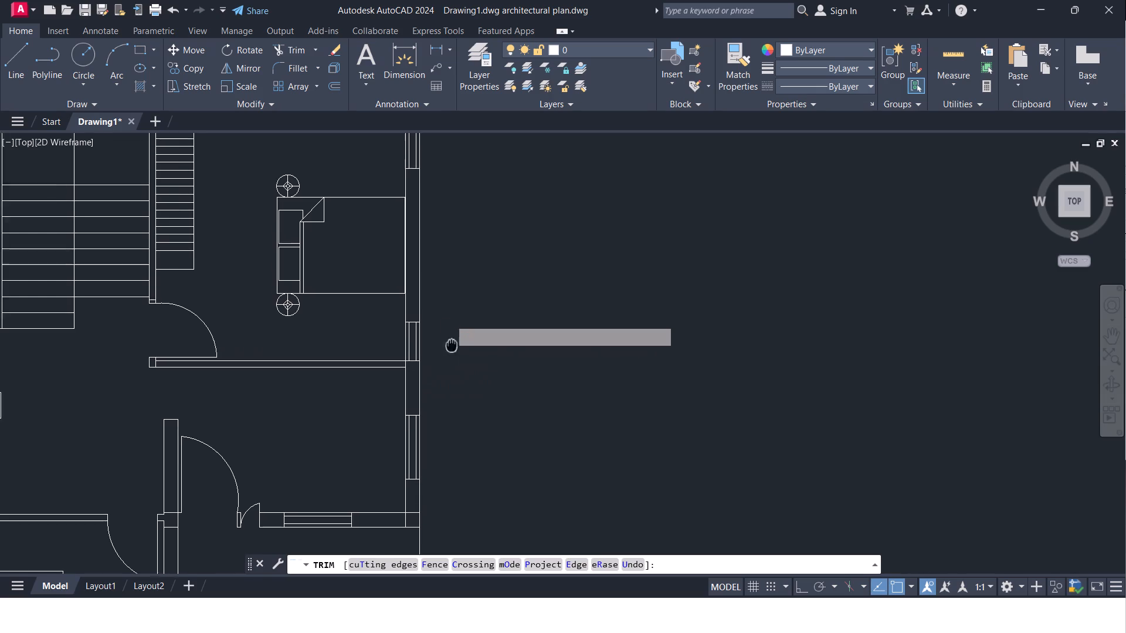
{"action": "middle_click_drag", "start_coordinate": [448, 392], "coordinate": [471, 404]}
{"action": "scroll", "coordinate": [474, 399], "scroll_direction": "down", "scroll_amount": 1}
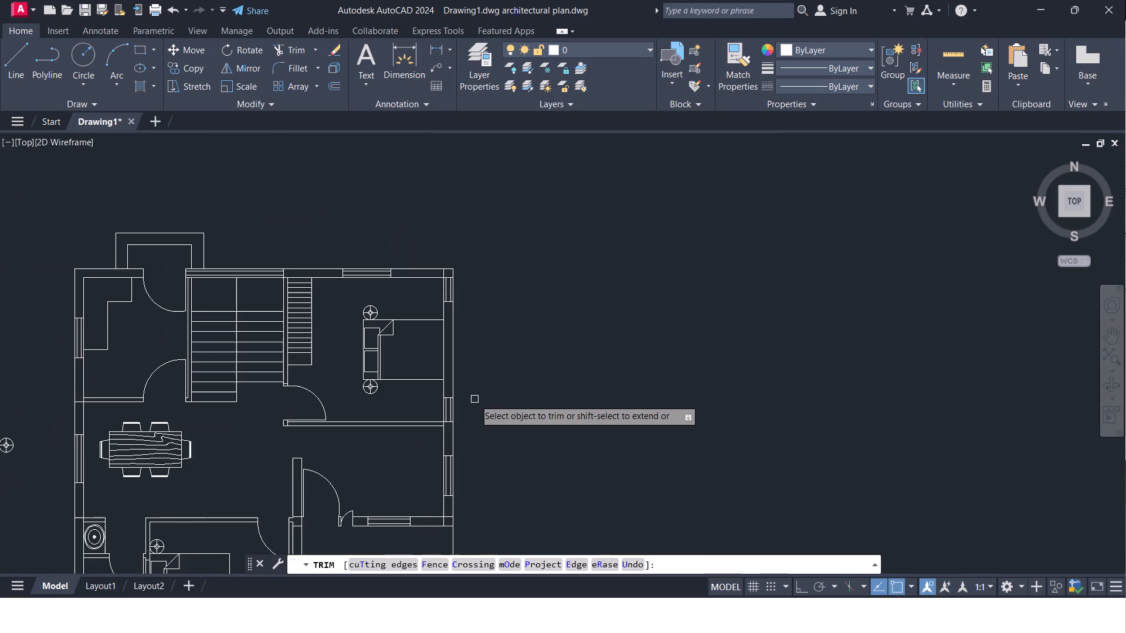
{"action": "middle_click_drag", "start_coordinate": [478, 407], "coordinate": [519, 341]}
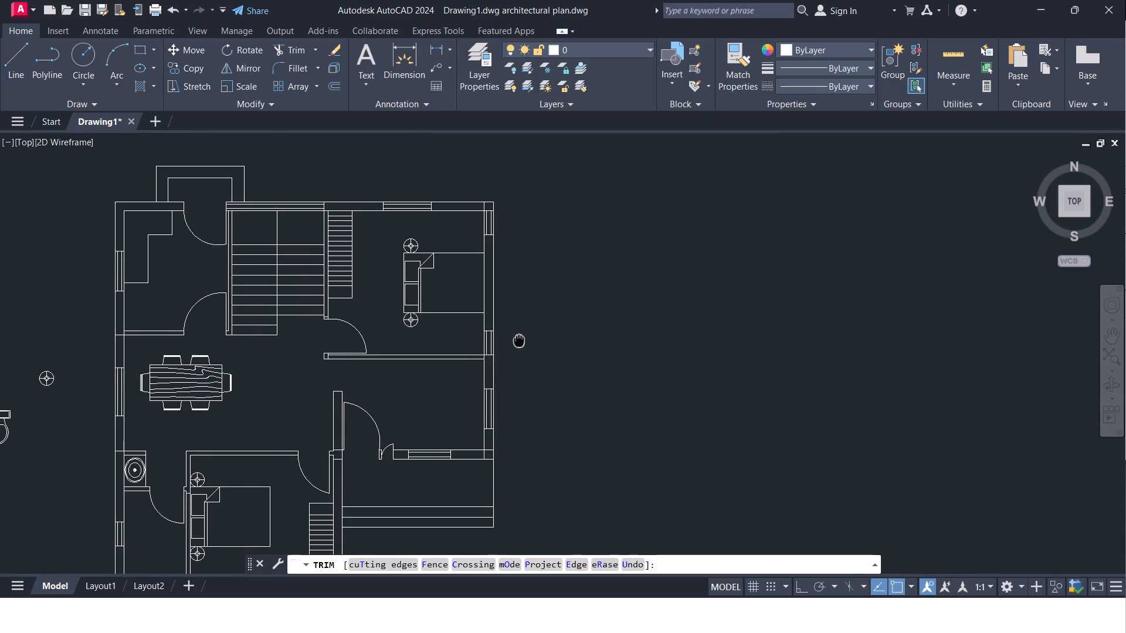
{"action": "middle_click_drag", "start_coordinate": [519, 341], "coordinate": [520, 341]}
{"action": "middle_click_drag", "start_coordinate": [274, 376], "coordinate": [400, 365]}
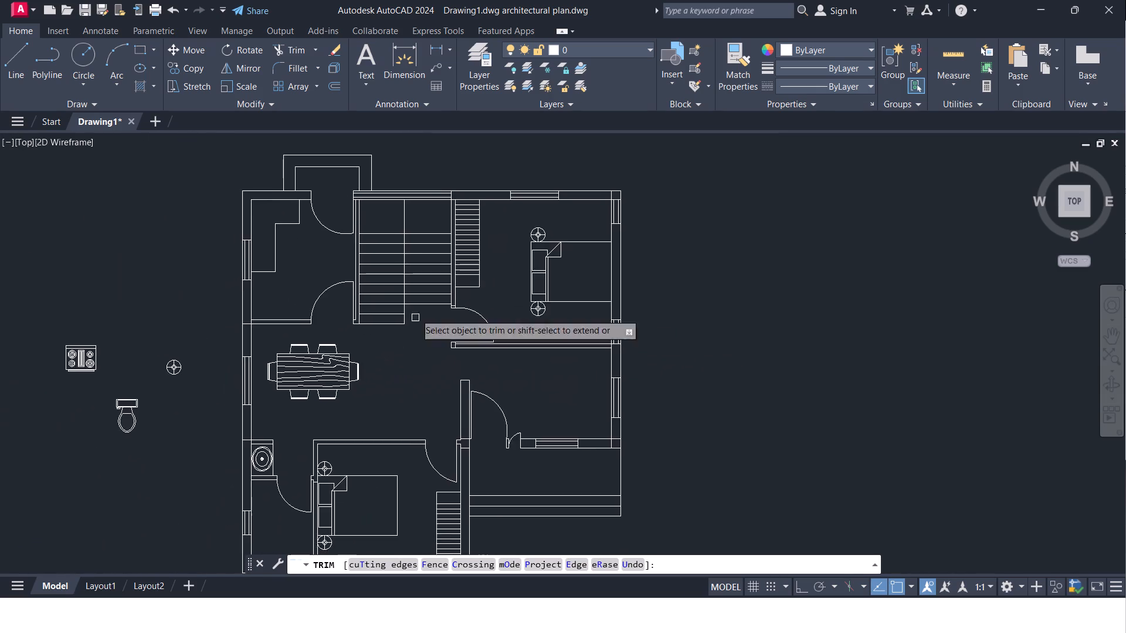
{"action": "scroll", "coordinate": [389, 195], "scroll_direction": "up", "scroll_amount": 4}
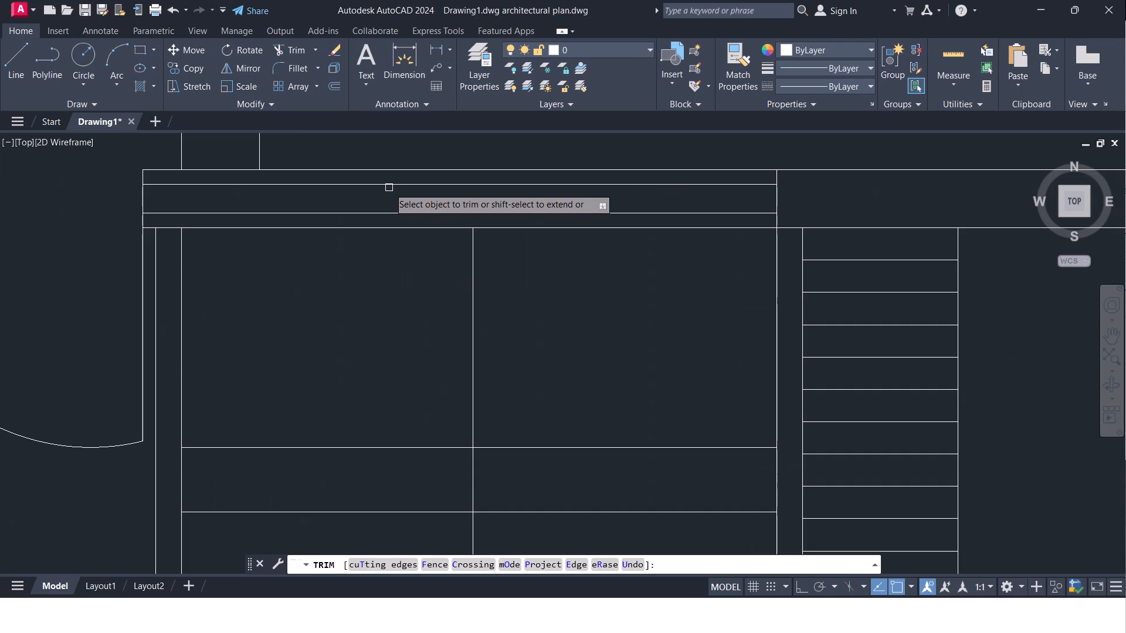
{"action": "left_click", "coordinate": [389, 187]}
{"action": "key", "text": "Escape"}
{"action": "left_click", "coordinate": [389, 187]}
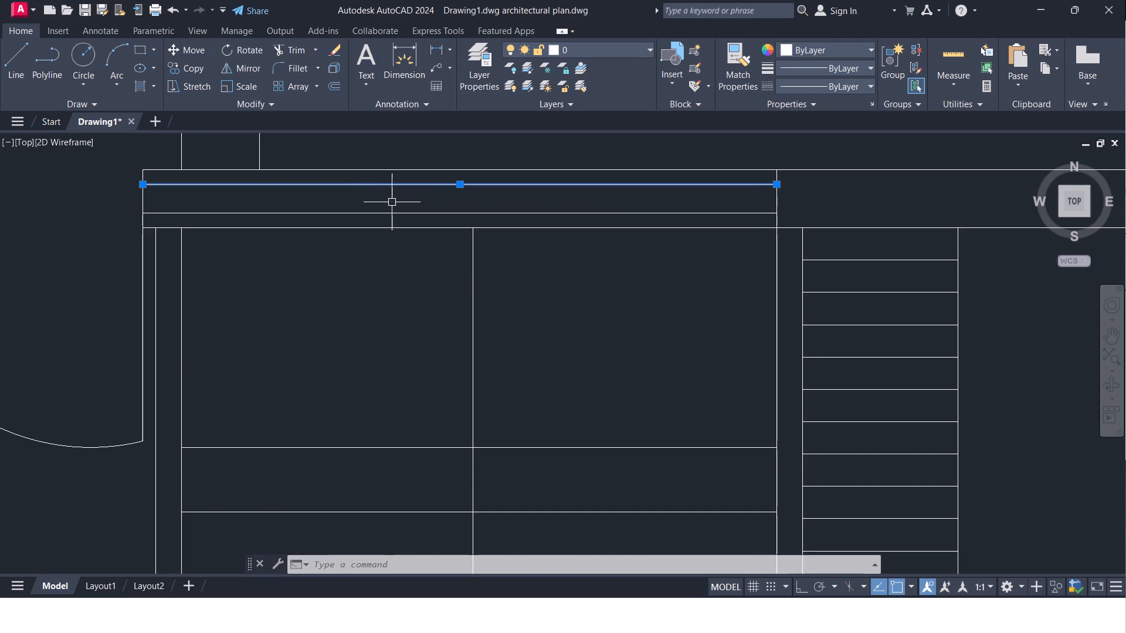
{"action": "left_click", "coordinate": [385, 215]}
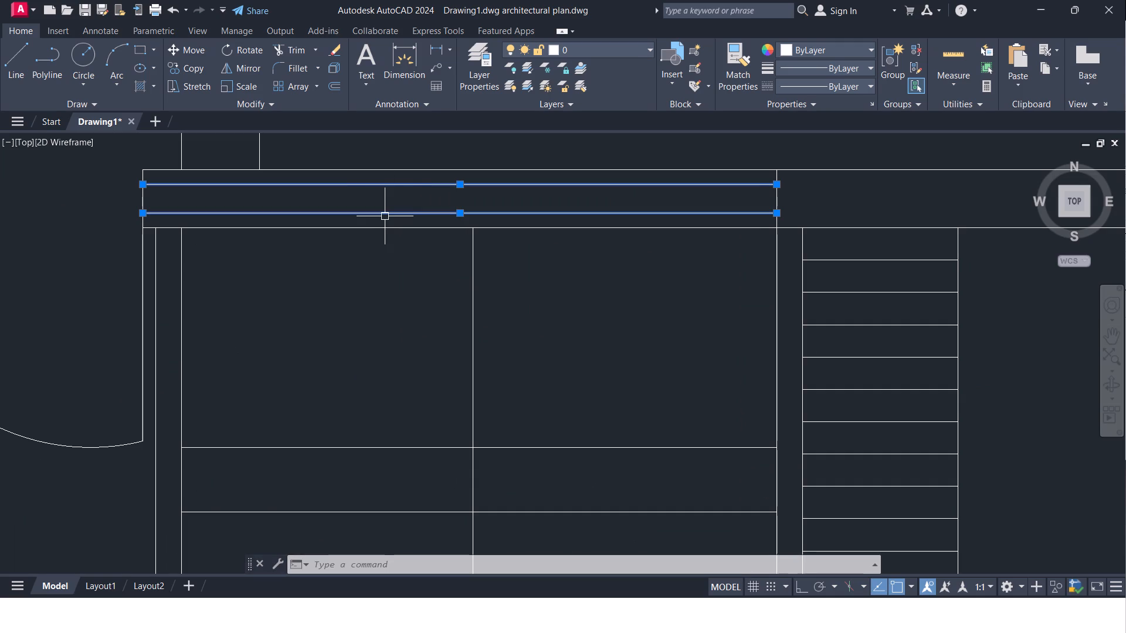
{"action": "key", "text": "Delete"}
Trim the staircase window's east end line crossing the north wall.
{"action": "scroll", "coordinate": [432, 263], "scroll_direction": "down", "scroll_amount": 2}
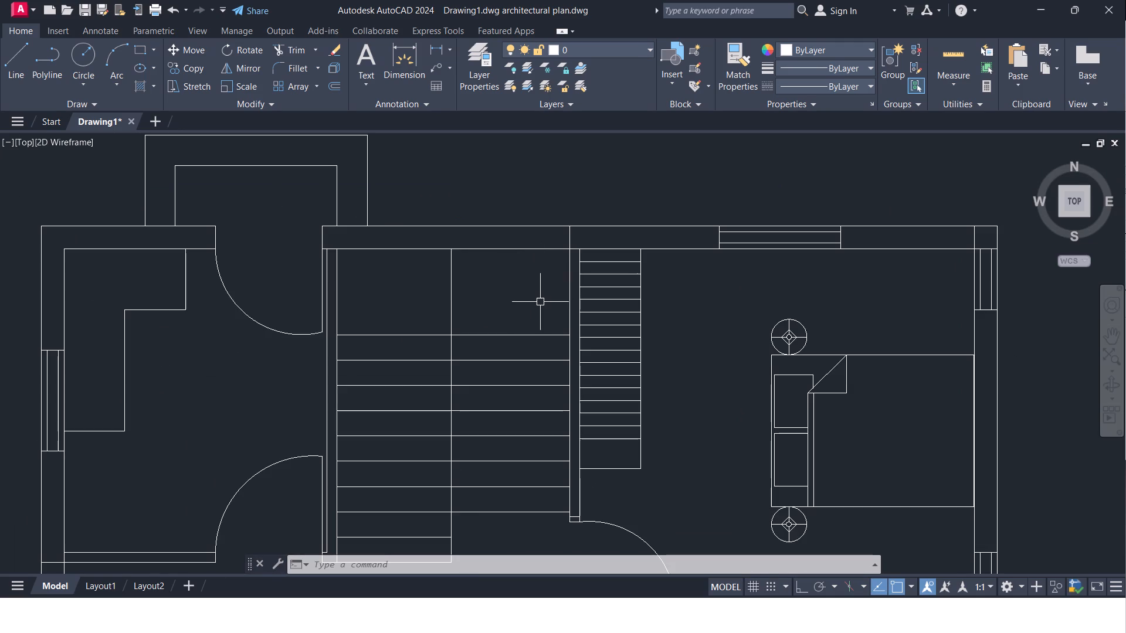
{"action": "key", "text": "Escape"}
{"action": "type", "text": "tr"}
{"action": "key", "text": "Return"}
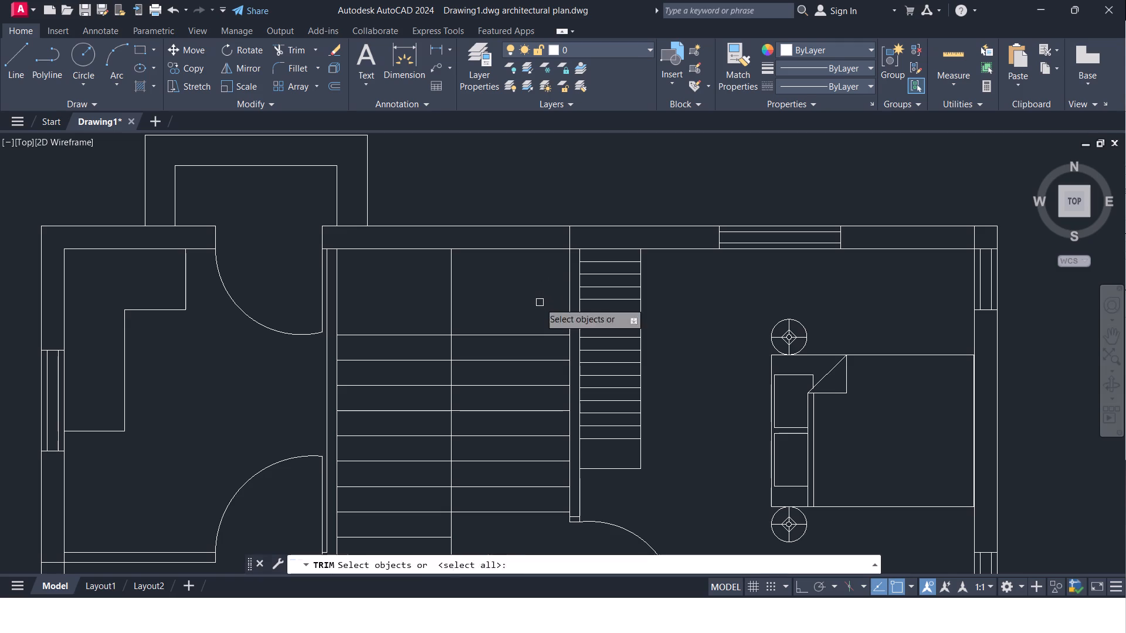
{"action": "key", "text": "Return"}
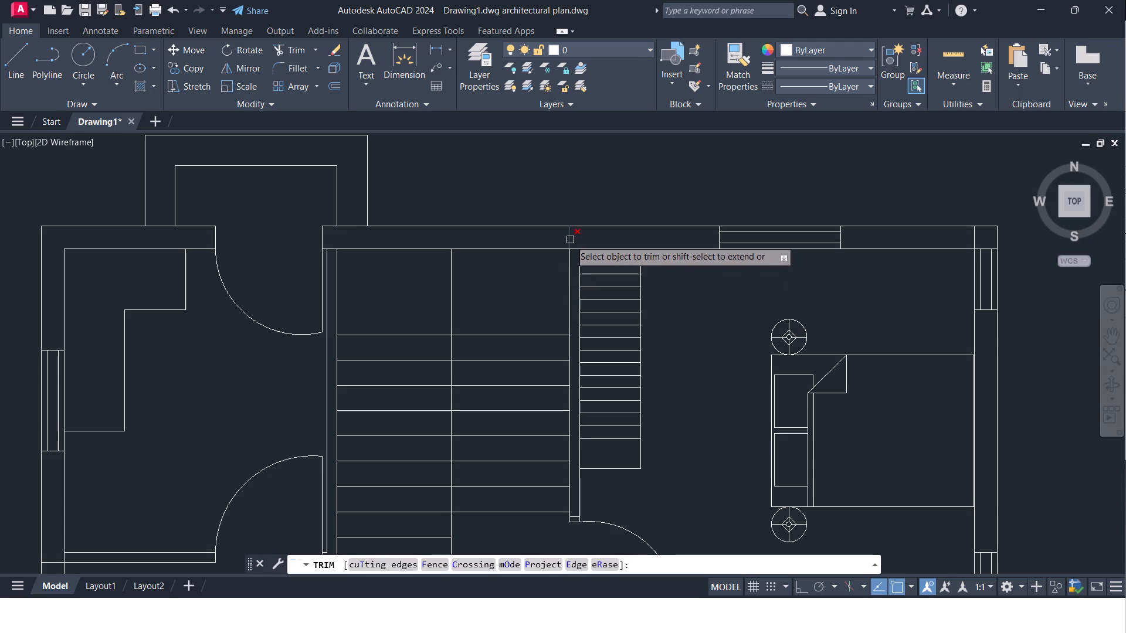
{"action": "left_click", "coordinate": [570, 240]}
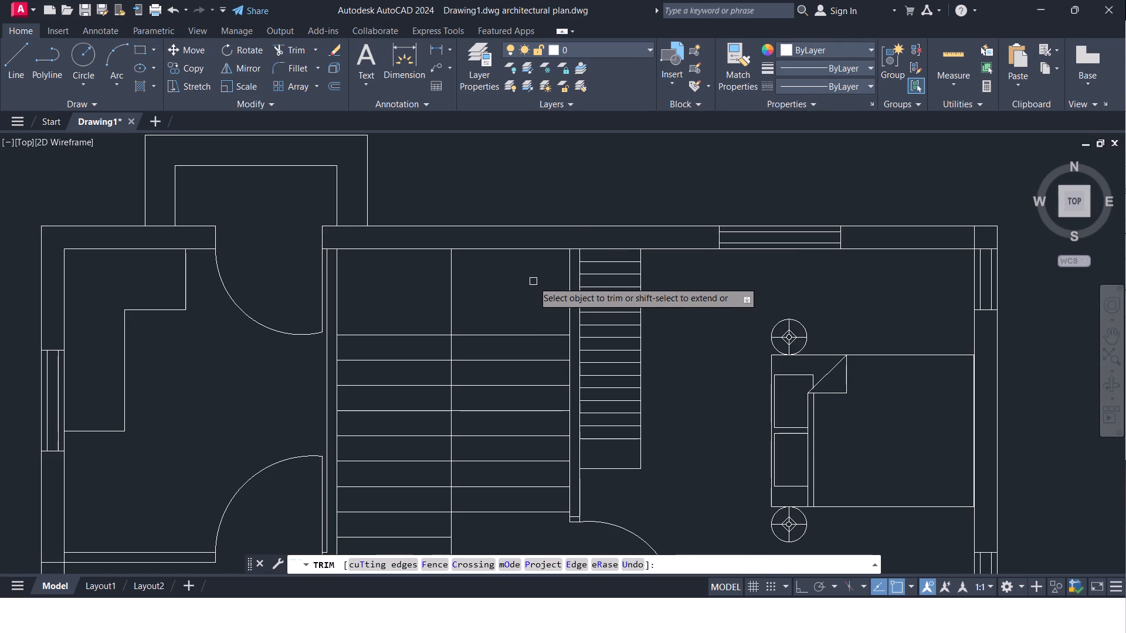
Extend the east face of the partition between the staircase and northeast bedroom across the north wall.
{"action": "key", "text": "Escape"}
{"action": "type", "text": "ex"}
{"action": "key", "text": "Return"}
{"action": "key", "text": "Return"}
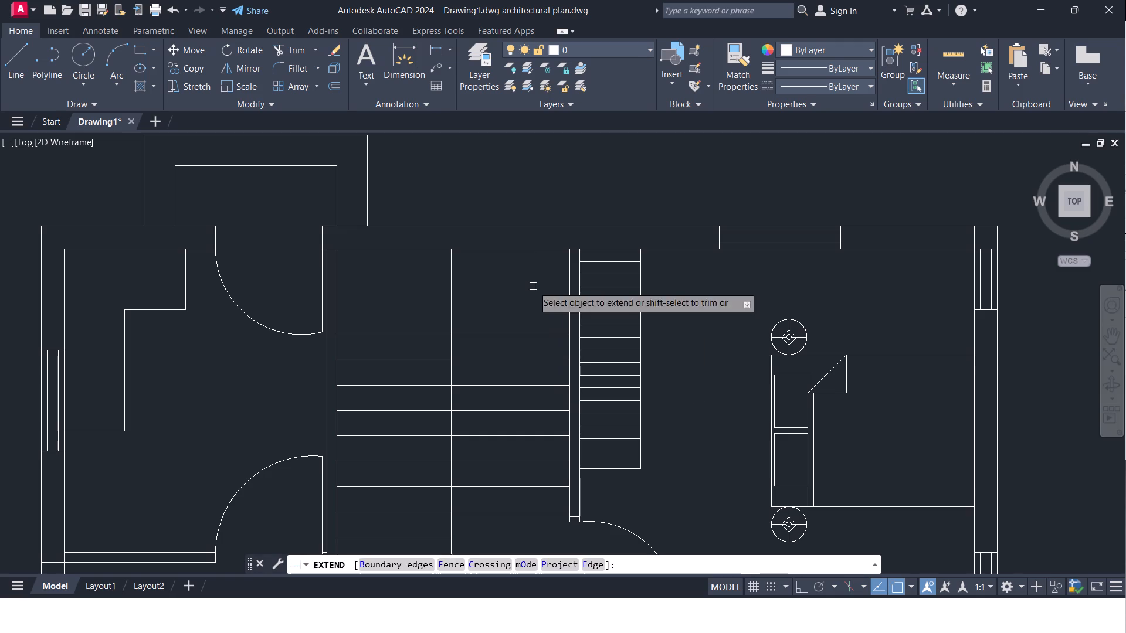
{"action": "scroll", "coordinate": [576, 263], "scroll_direction": "up", "scroll_amount": 2}
{"action": "left_click", "coordinate": [582, 241]}
{"action": "scroll", "coordinate": [412, 277], "scroll_direction": "down", "scroll_amount": 2}
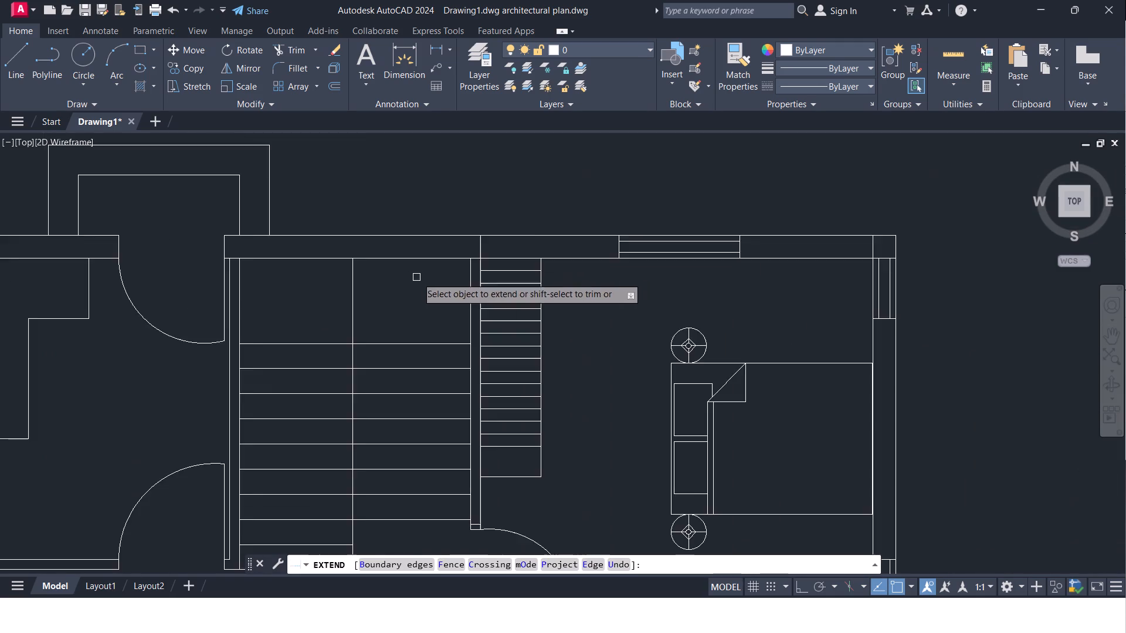
{"action": "middle_click_drag", "start_coordinate": [417, 277], "coordinate": [474, 272]}
{"action": "key", "text": "Escape"}
Rotate the northeast bedroom's bed and its two round bedside tables 180° about the bed's northeast corner, with Ortho on.
{"action": "middle_click_drag", "start_coordinate": [472, 290], "coordinate": [534, 290]}
{"action": "middle_click_drag", "start_coordinate": [509, 292], "coordinate": [554, 257]}
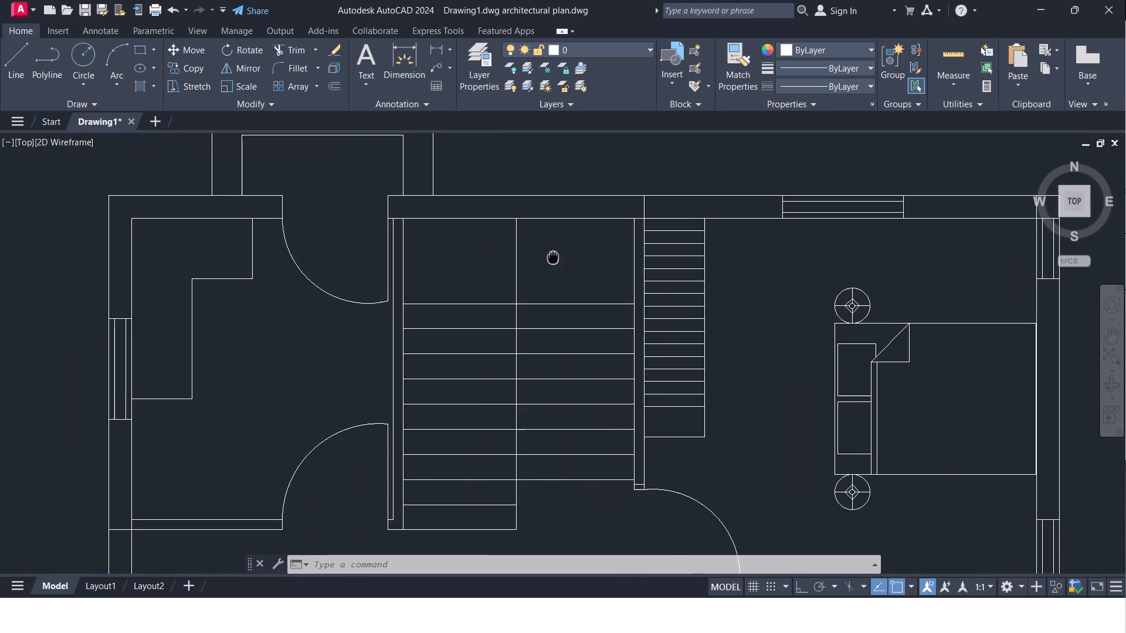
{"action": "middle_click_drag", "start_coordinate": [554, 257], "coordinate": [576, 176]}
{"action": "scroll", "coordinate": [554, 257], "scroll_direction": "down", "scroll_amount": 2}
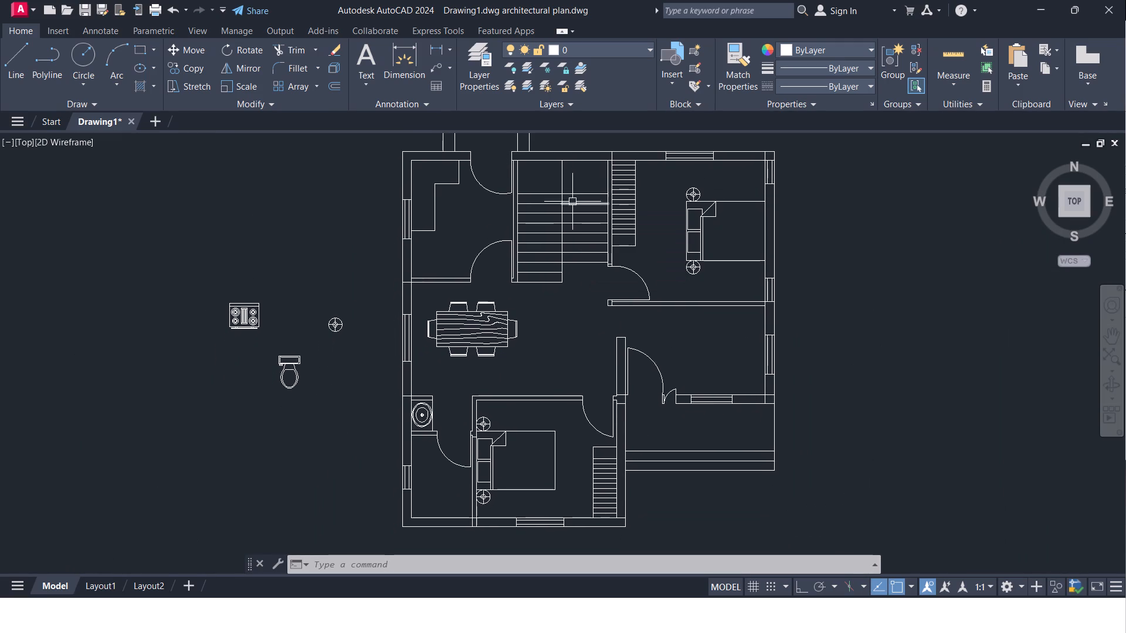
{"action": "middle_click_drag", "start_coordinate": [563, 314], "coordinate": [567, 288]}
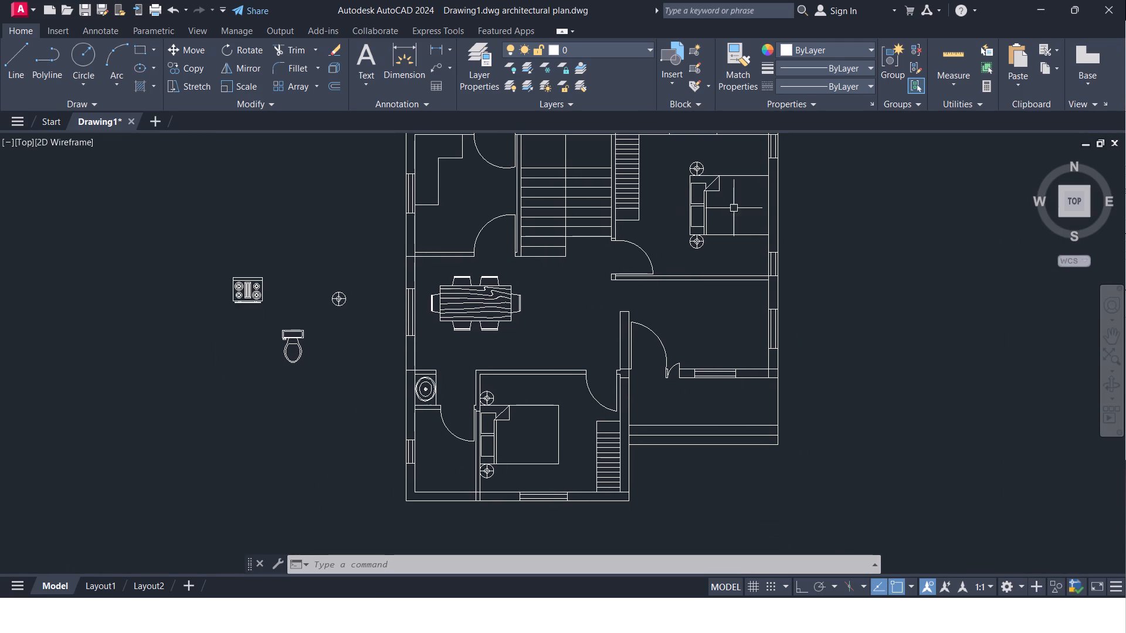
{"action": "middle_click_drag", "start_coordinate": [744, 213], "coordinate": [698, 270]}
{"action": "scroll", "coordinate": [681, 260], "scroll_direction": "up", "scroll_amount": 2}
{"action": "middle_click_drag", "start_coordinate": [681, 256], "coordinate": [595, 312]}
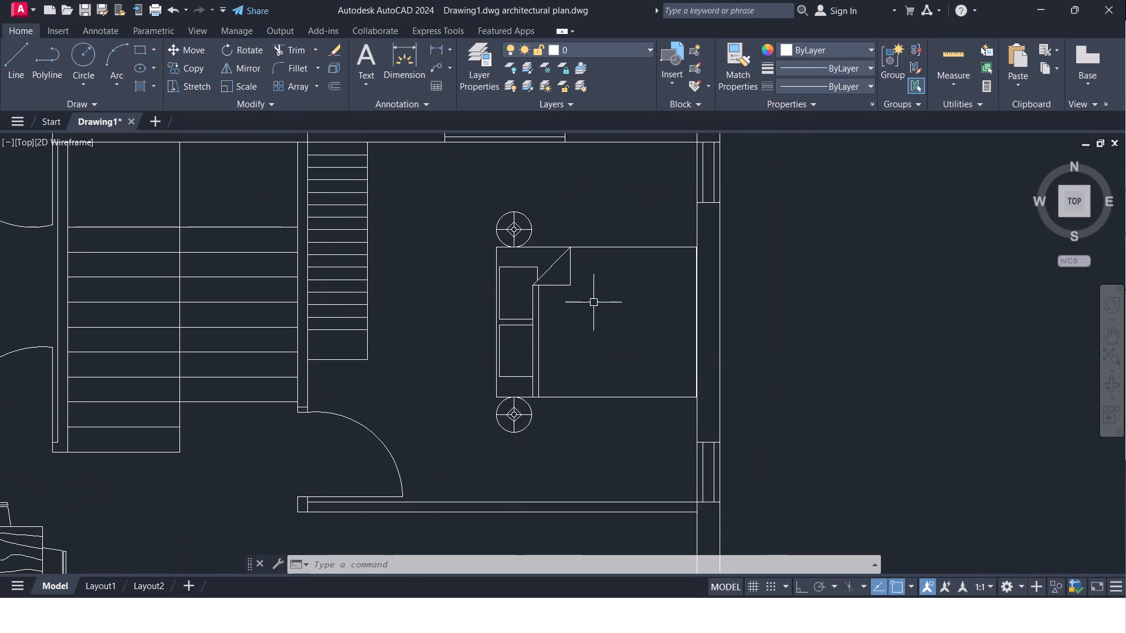
{"action": "left_click_drag", "start_coordinate": [481, 190], "coordinate": [494, 201]}
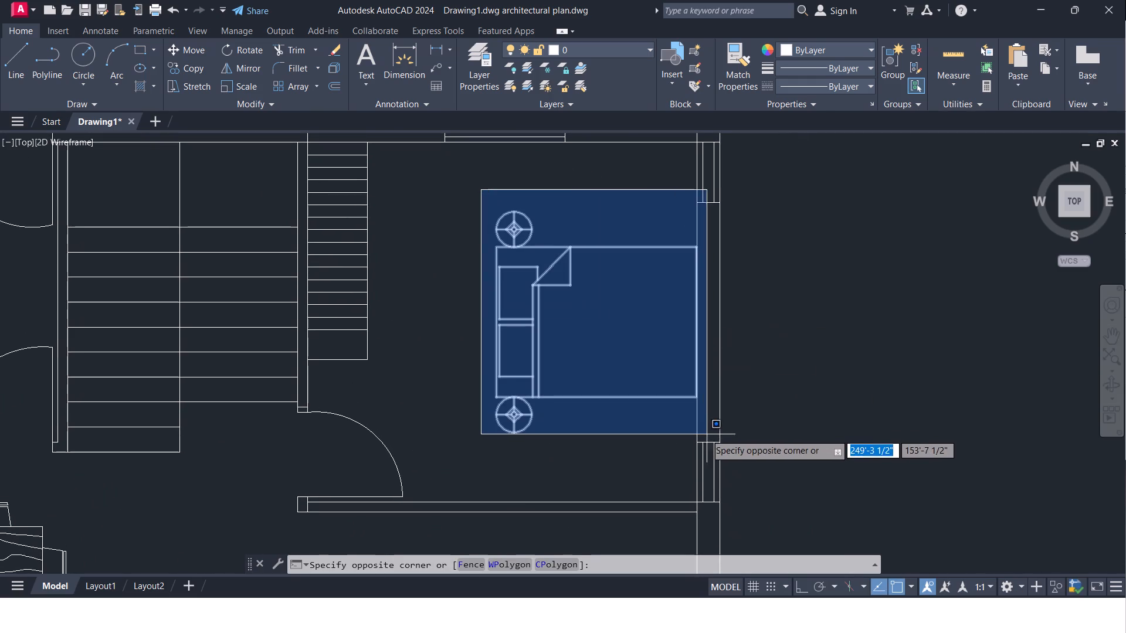
{"action": "left_click", "coordinate": [706, 434]}
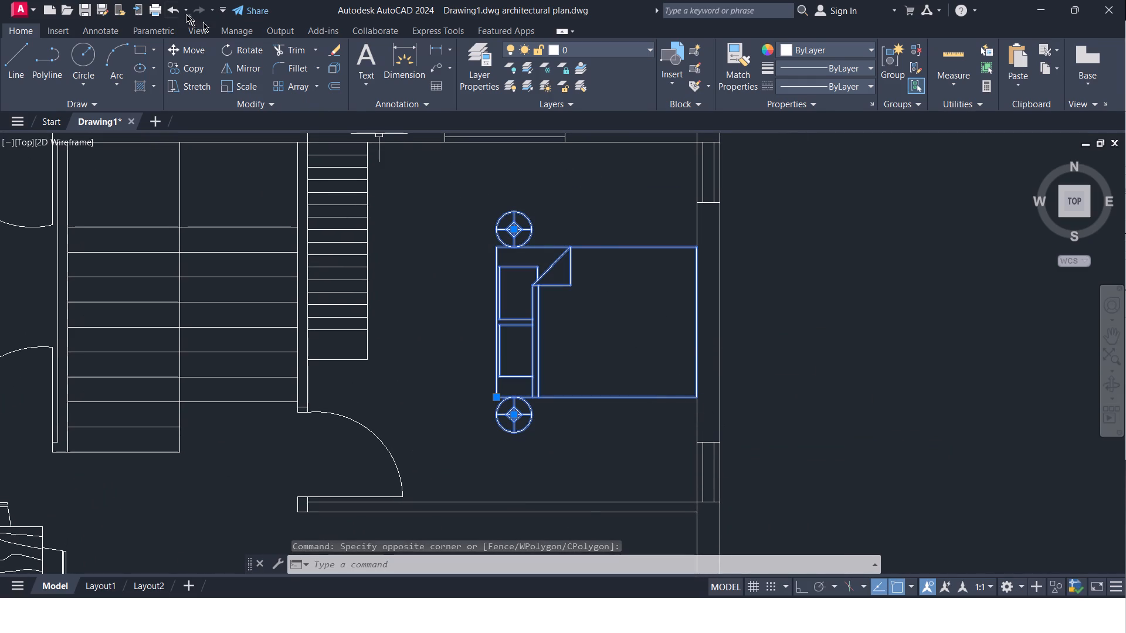
{"action": "left_click", "coordinate": [232, 47]}
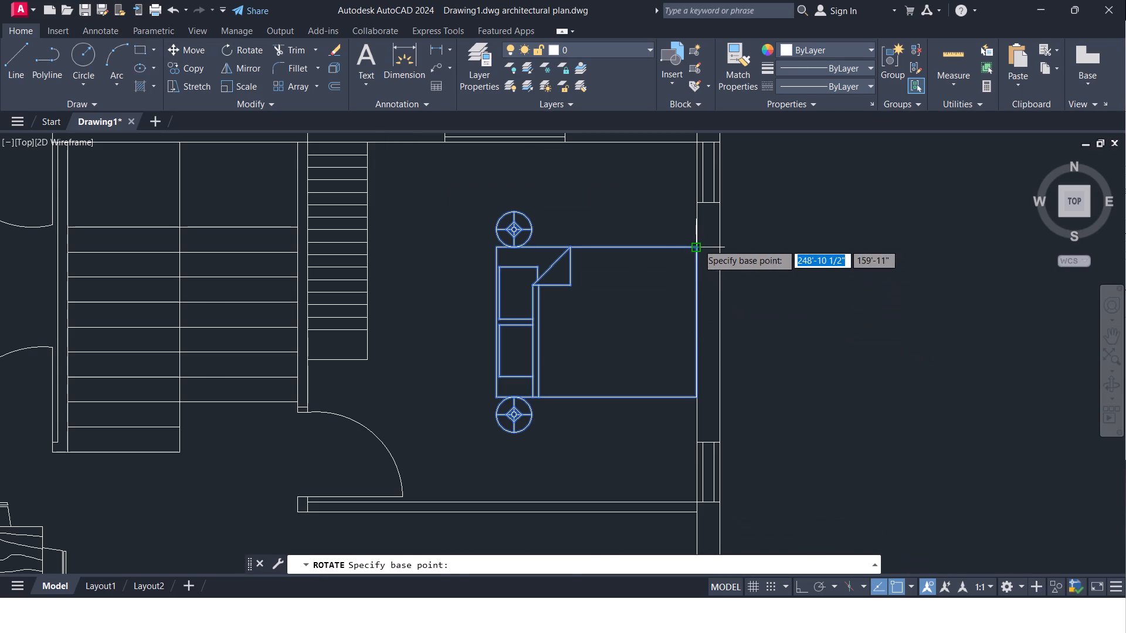
{"action": "left_click_drag", "start_coordinate": [698, 244], "coordinate": [701, 250]}
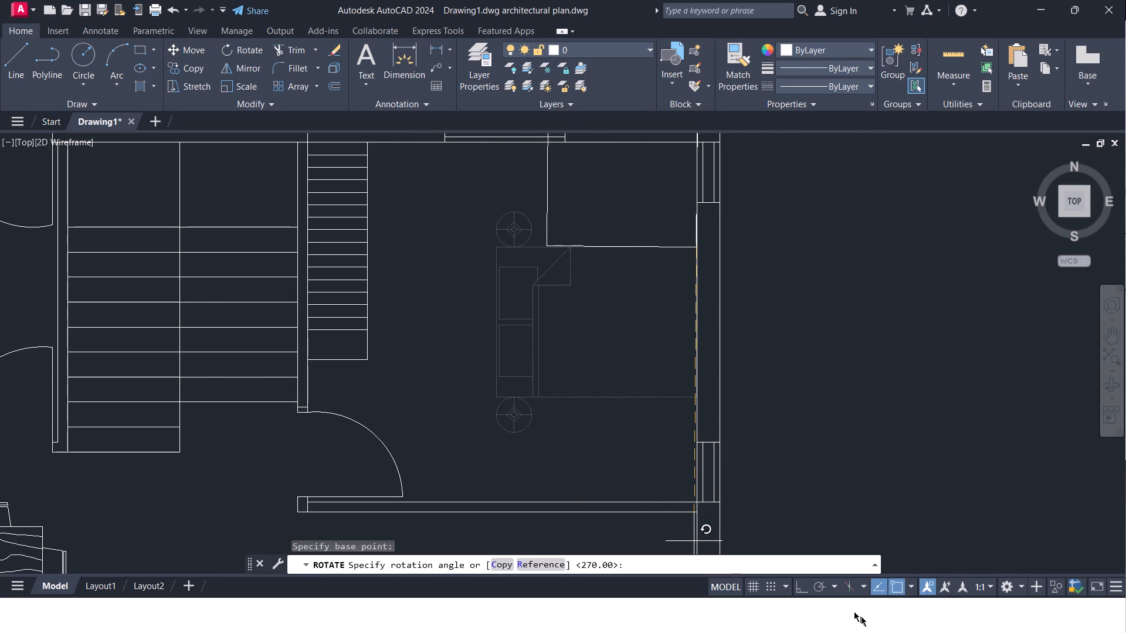
{"action": "left_click", "coordinate": [796, 589]}
{"action": "middle_click_drag", "start_coordinate": [707, 386], "coordinate": [690, 499]}
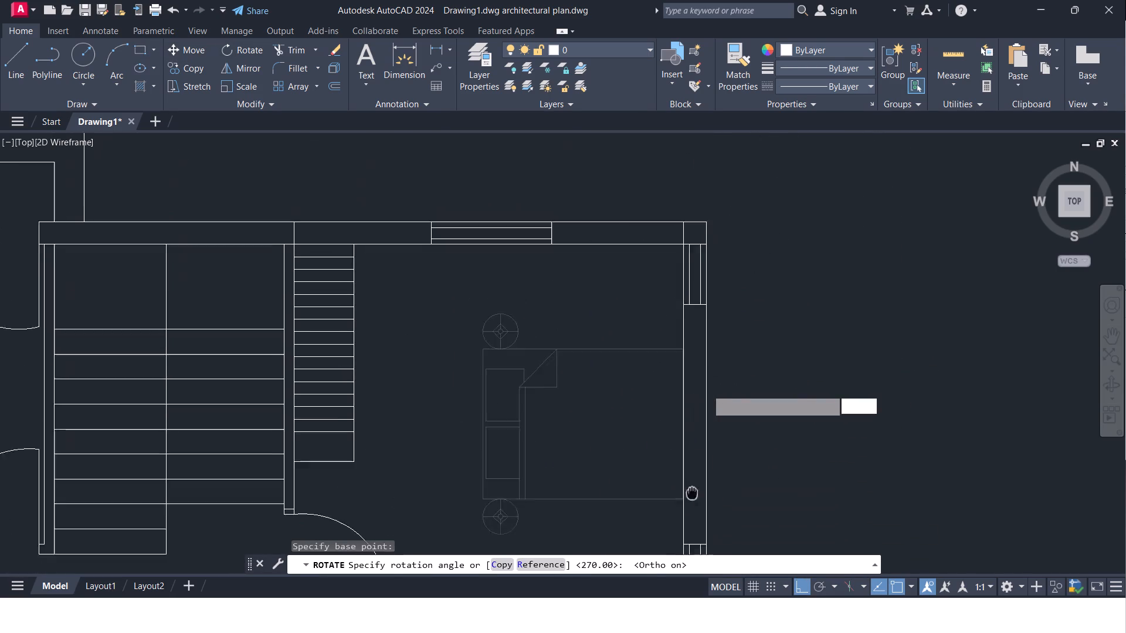
{"action": "middle_click_drag", "start_coordinate": [690, 499], "coordinate": [690, 501]}
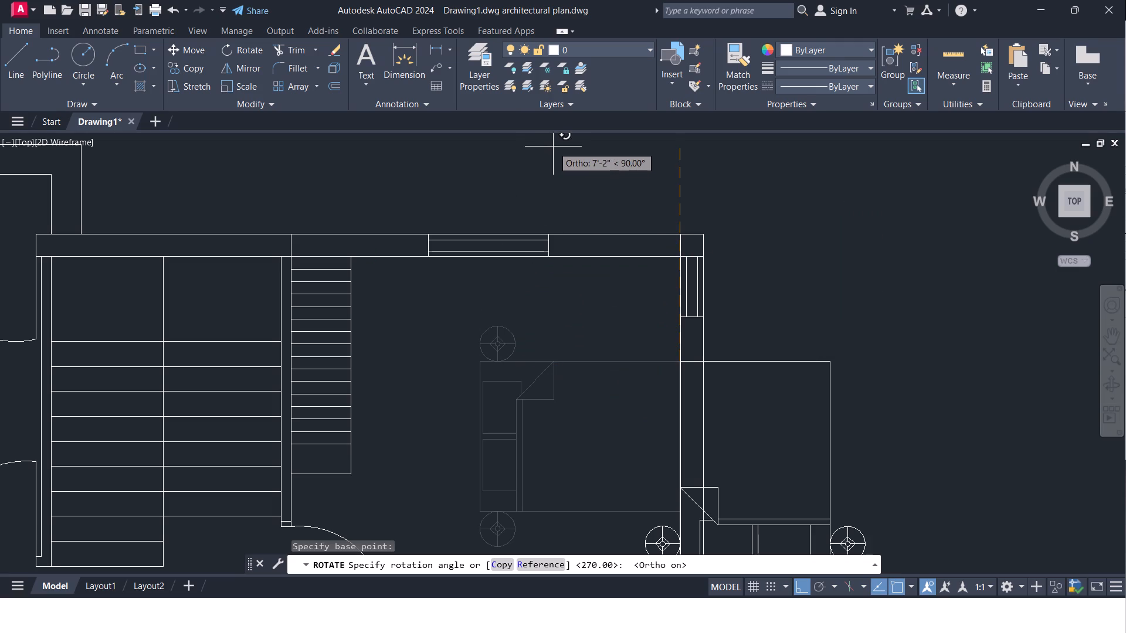
{"action": "left_click", "coordinate": [554, 366]}
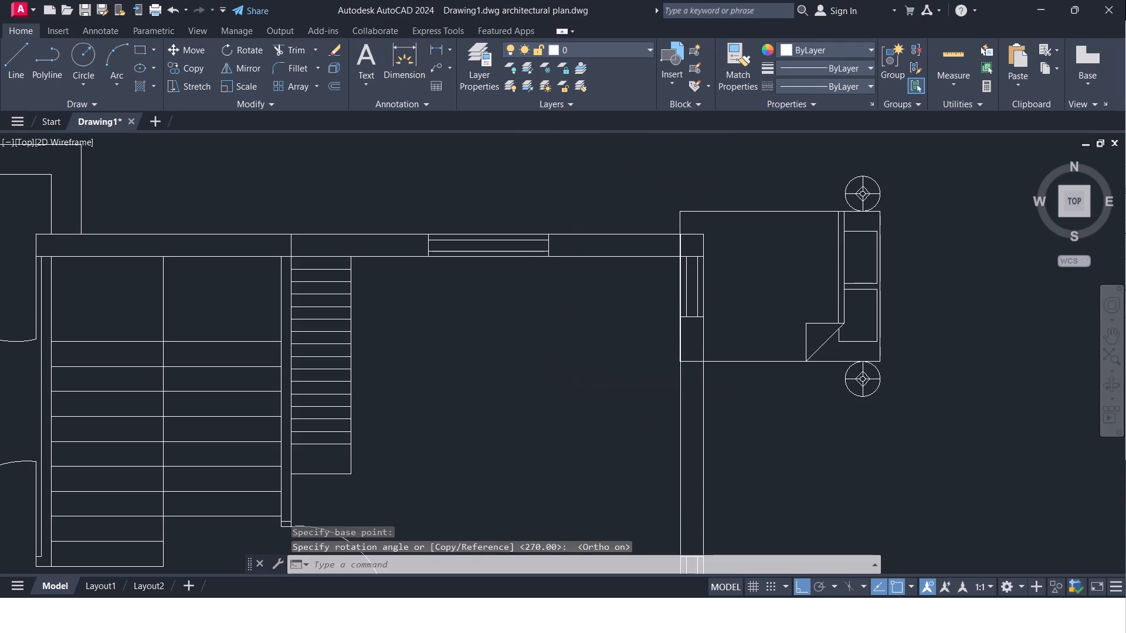
{"action": "left_click", "coordinate": [641, 156]}
{"action": "key", "text": "Escape"}
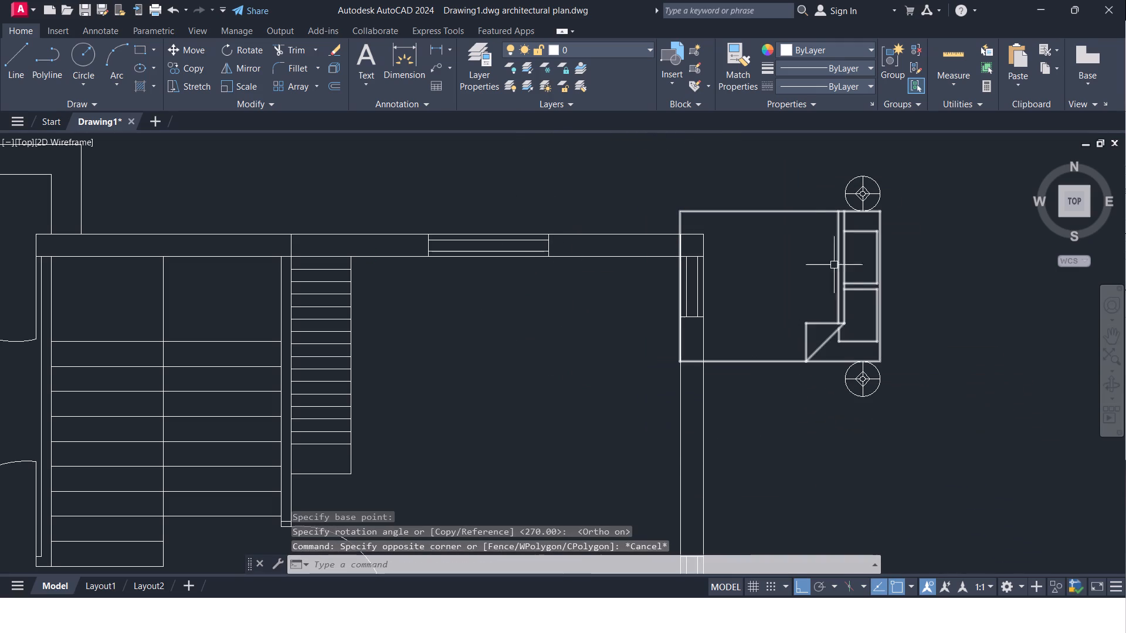
Move the rotated bed and both bedside tables back into the northeast bedroom, with the headboard at the east wall's inner face and Ortho off.
{"action": "left_click", "coordinate": [787, 209]}
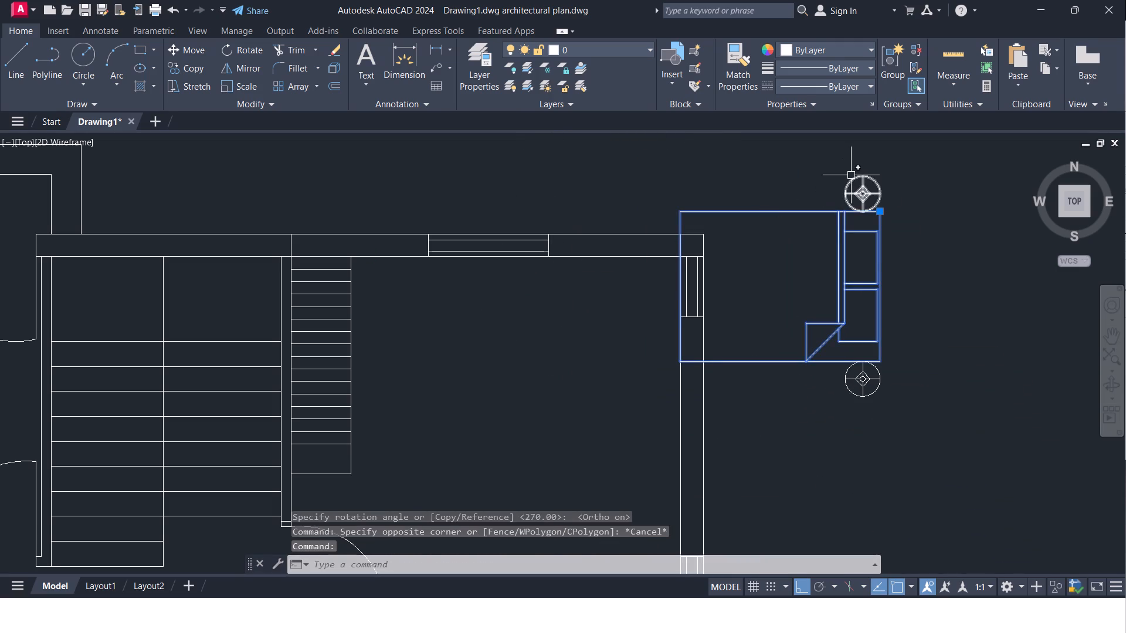
{"action": "left_click", "coordinate": [851, 175]}
{"action": "left_click", "coordinate": [877, 386]}
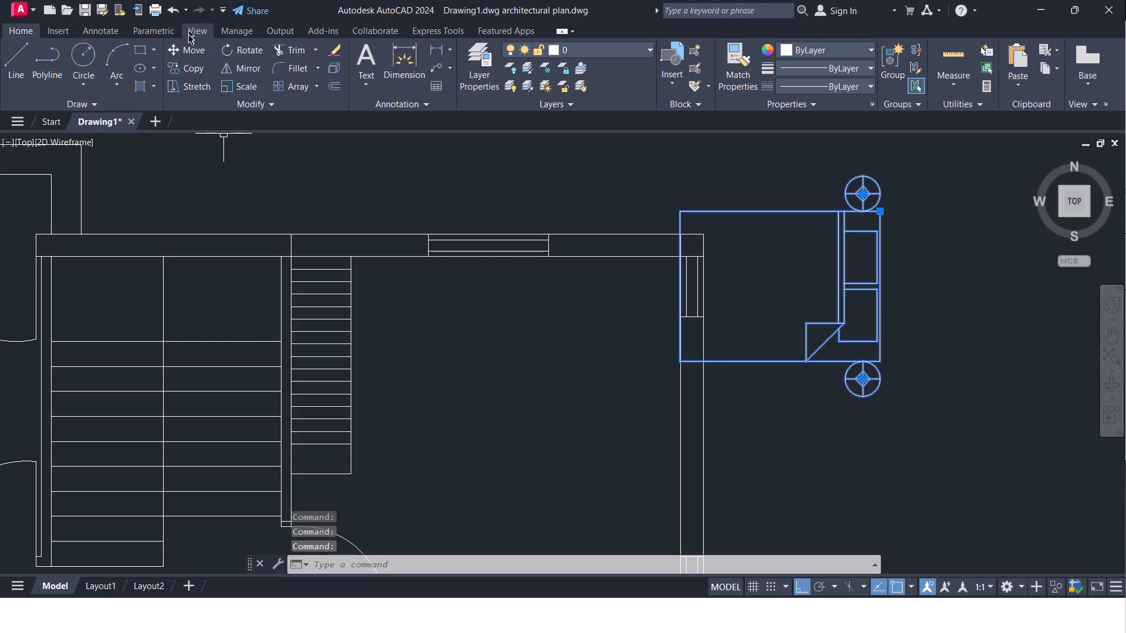
{"action": "left_click", "coordinate": [188, 52]}
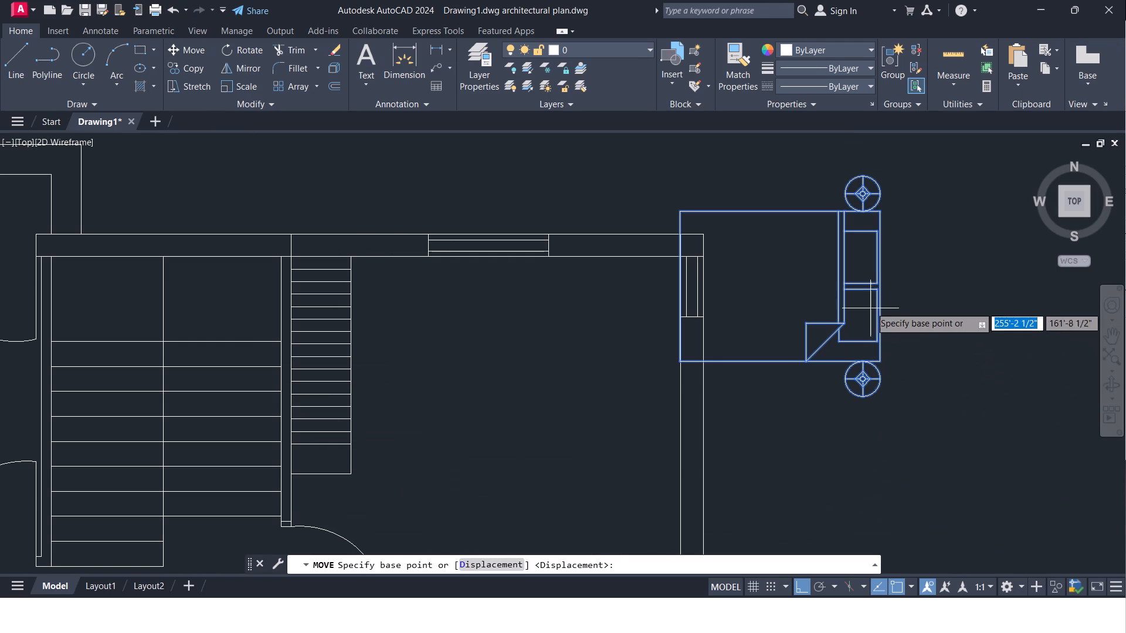
{"action": "left_click_drag", "start_coordinate": [879, 287], "coordinate": [875, 293]}
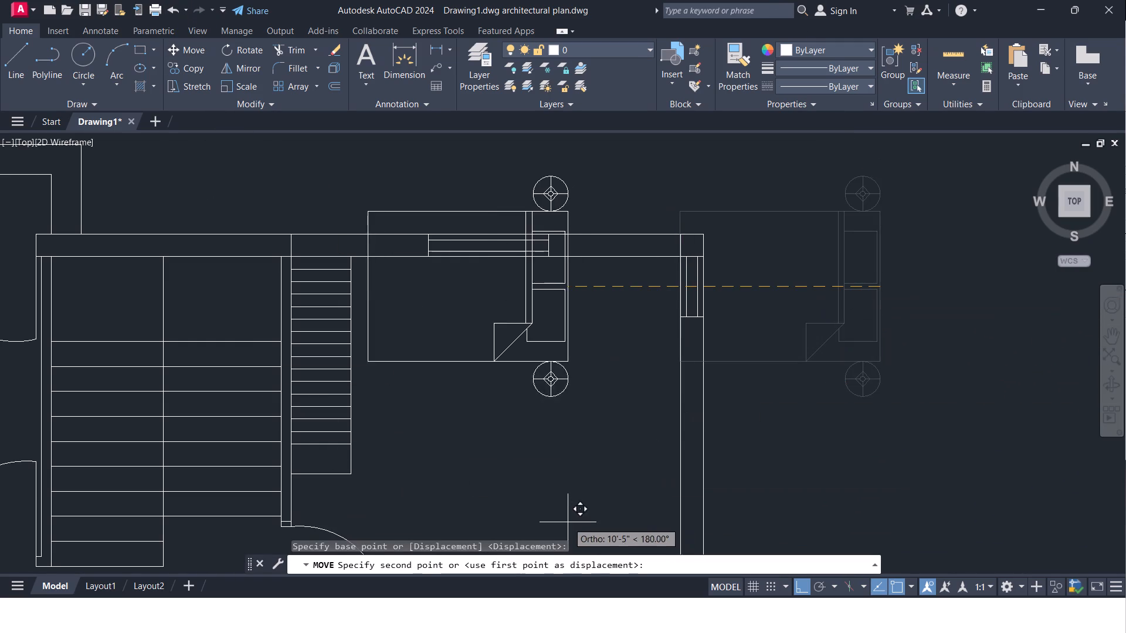
{"action": "left_click", "coordinate": [802, 586]}
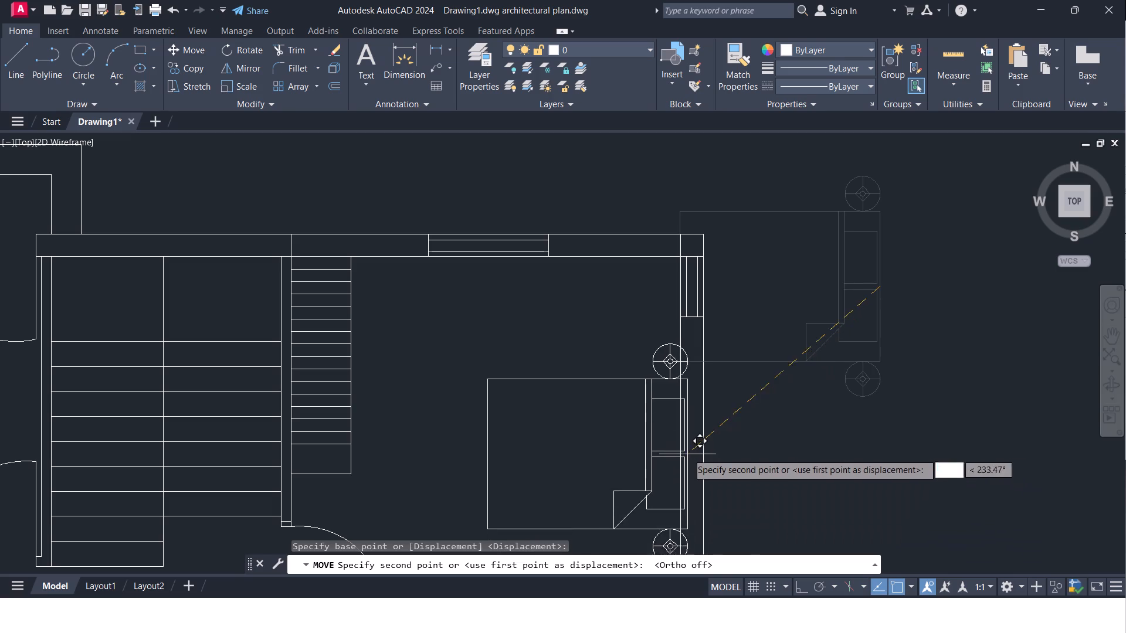
{"action": "scroll", "coordinate": [684, 443], "scroll_direction": "up", "scroll_amount": 1}
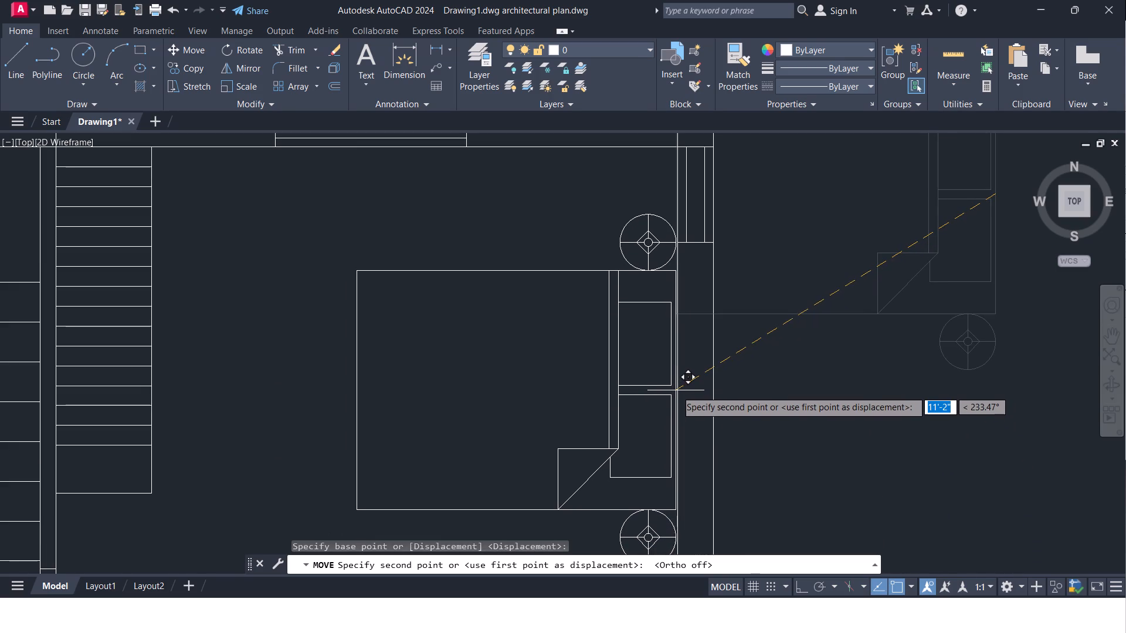
{"action": "scroll", "coordinate": [679, 390], "scroll_direction": "up", "scroll_amount": 2}
{"action": "middle_click_drag", "start_coordinate": [679, 390], "coordinate": [660, 495]}
{"action": "scroll", "coordinate": [680, 411], "scroll_direction": "down", "scroll_amount": 1}
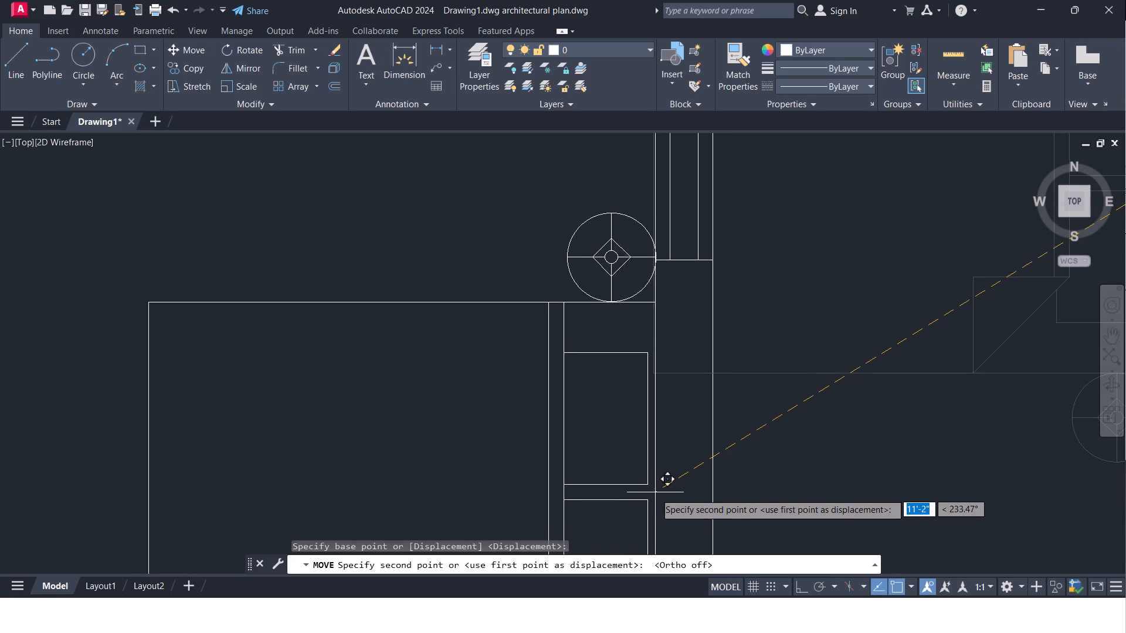
{"action": "scroll", "coordinate": [654, 495], "scroll_direction": "up", "scroll_amount": 1}
{"action": "scroll", "coordinate": [654, 495], "scroll_direction": "down", "scroll_amount": 1}
{"action": "middle_click", "coordinate": [654, 495]}
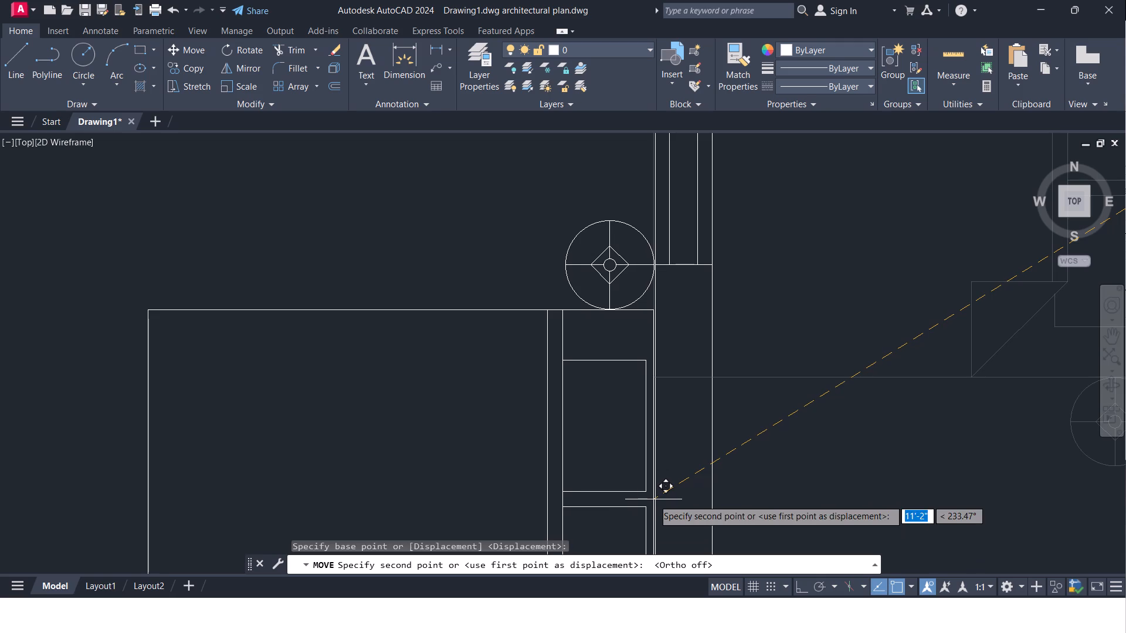
{"action": "left_click", "coordinate": [653, 499]}
{"action": "scroll", "coordinate": [653, 500], "scroll_direction": "down", "scroll_amount": 2}
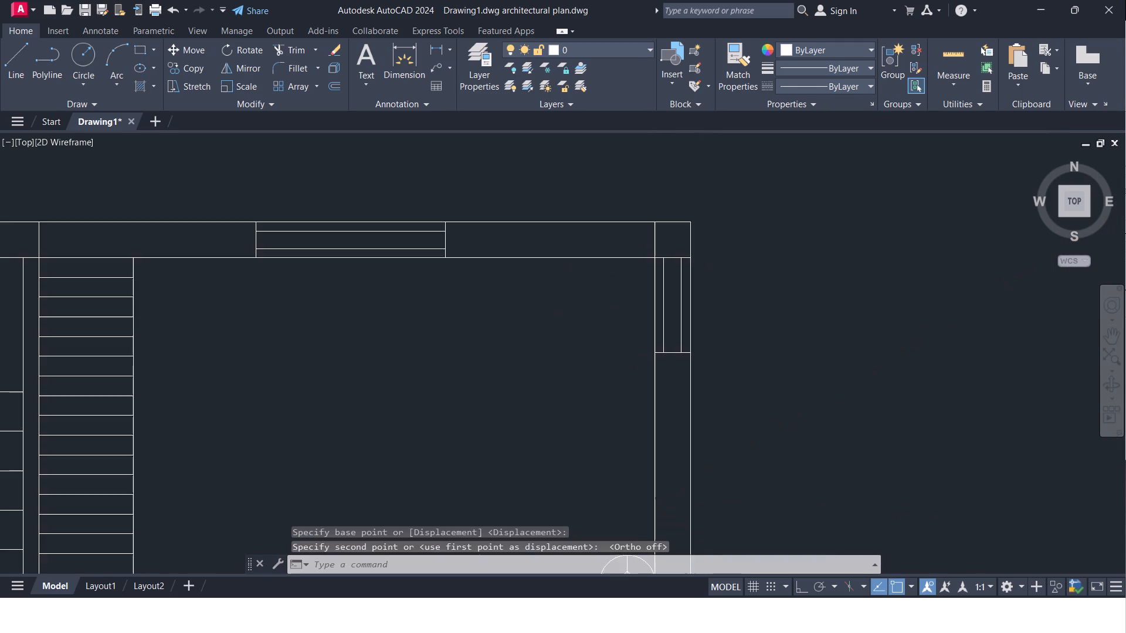
Move the bed and both bedside tables north, clear of the south partition, to sit between the east wall's two windows.
{"action": "key", "text": "ctrl+z"}
{"action": "scroll", "coordinate": [730, 444], "scroll_direction": "down", "scroll_amount": 1}
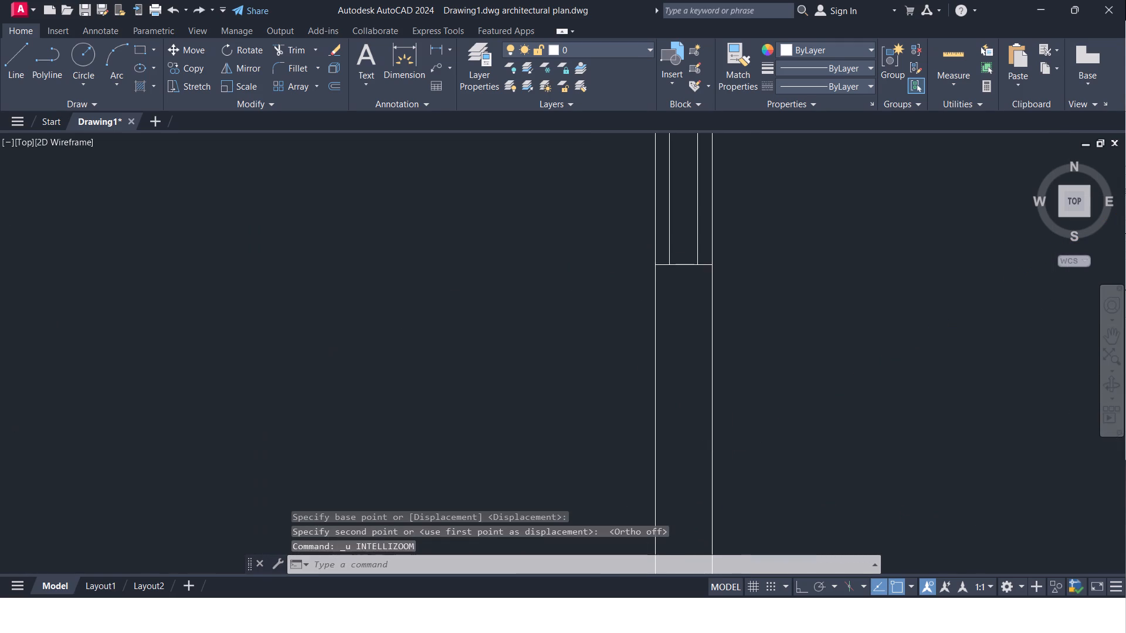
{"action": "scroll", "coordinate": [730, 444], "scroll_direction": "down", "scroll_amount": 2}
{"action": "middle_click_drag", "start_coordinate": [728, 451], "coordinate": [683, 315]}
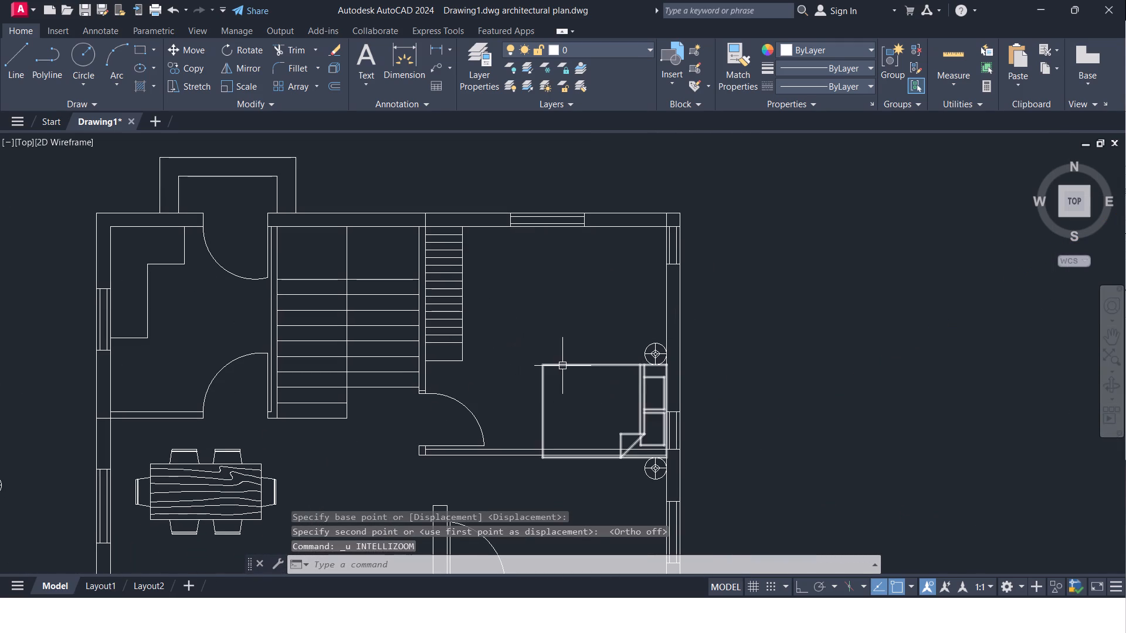
{"action": "left_click", "coordinate": [563, 366]}
{"action": "left_click", "coordinate": [644, 345]}
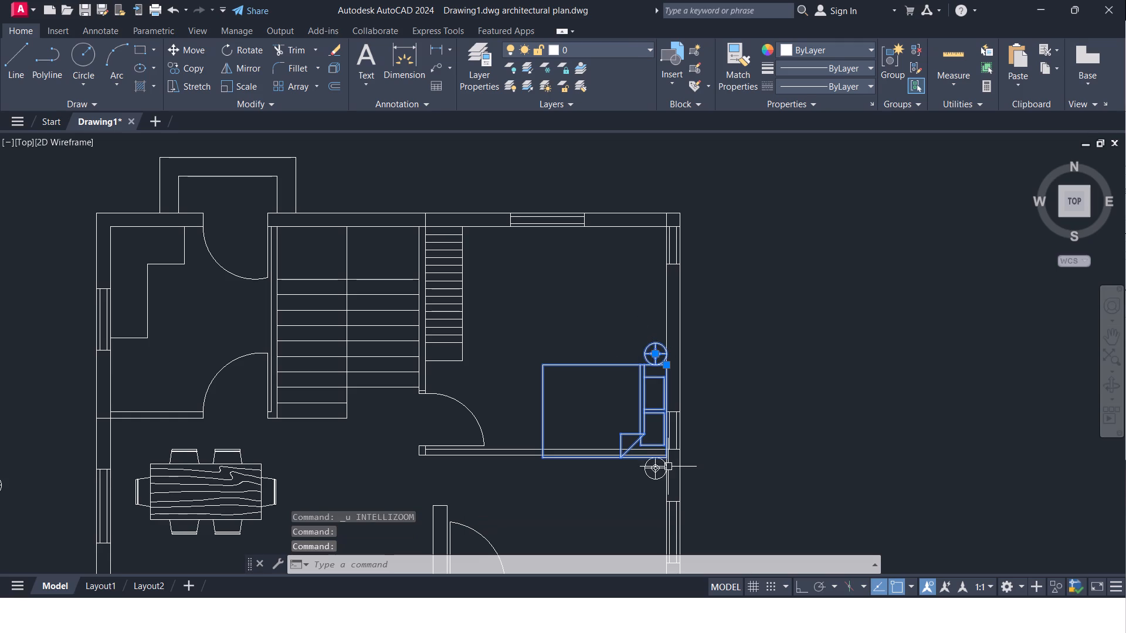
{"action": "left_click", "coordinate": [666, 469]}
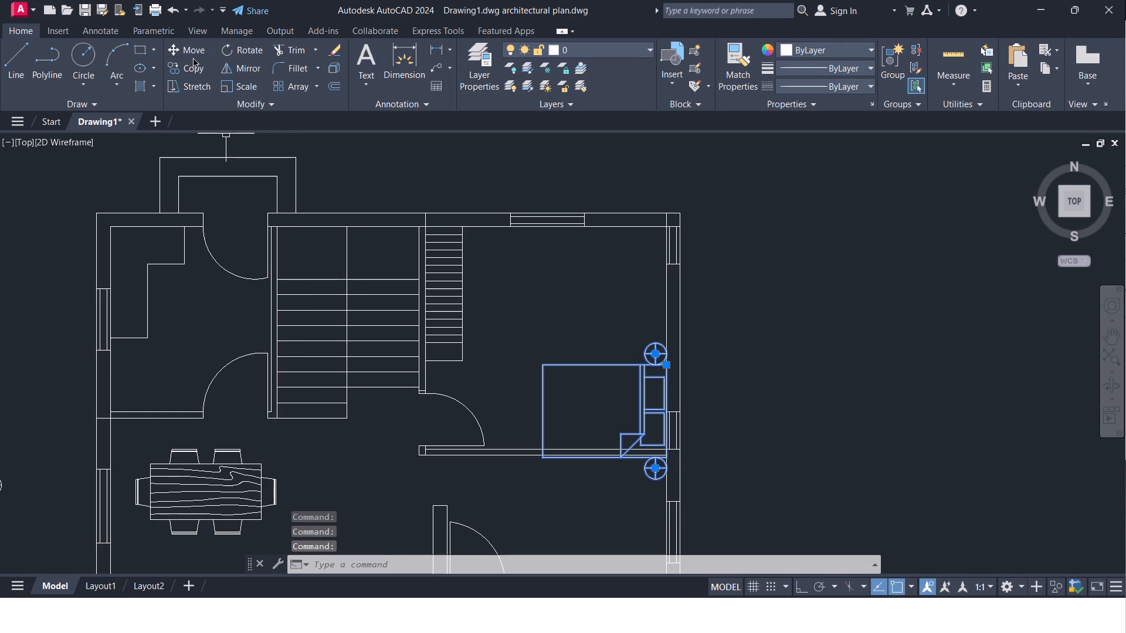
{"action": "left_click", "coordinate": [193, 54]}
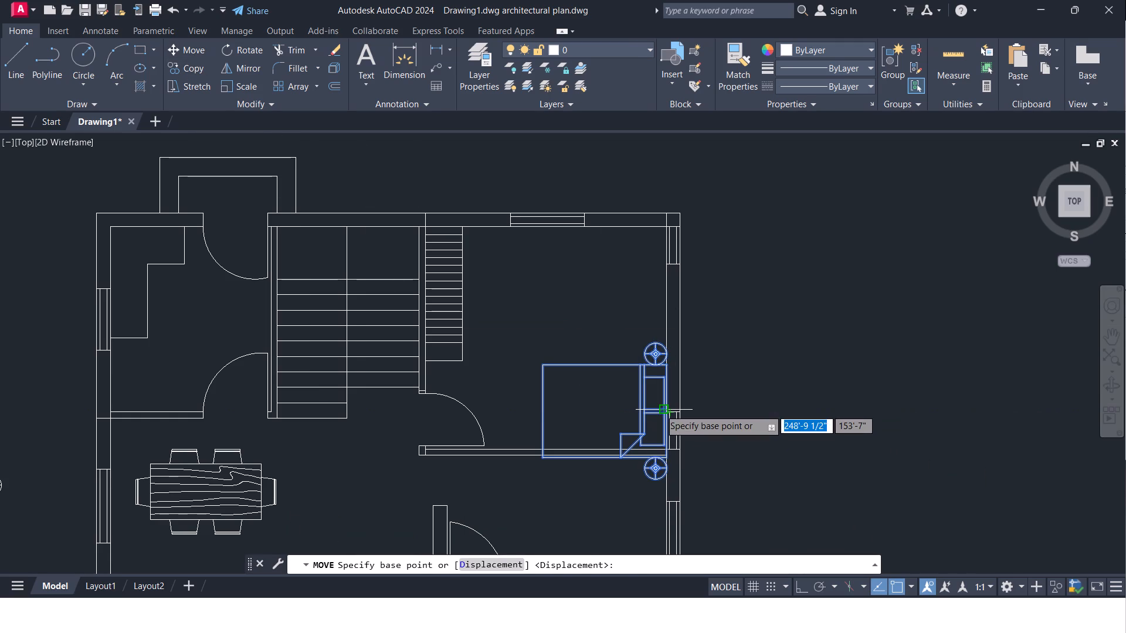
{"action": "left_click", "coordinate": [660, 409]}
{"action": "scroll", "coordinate": [658, 320], "scroll_direction": "up", "scroll_amount": 1}
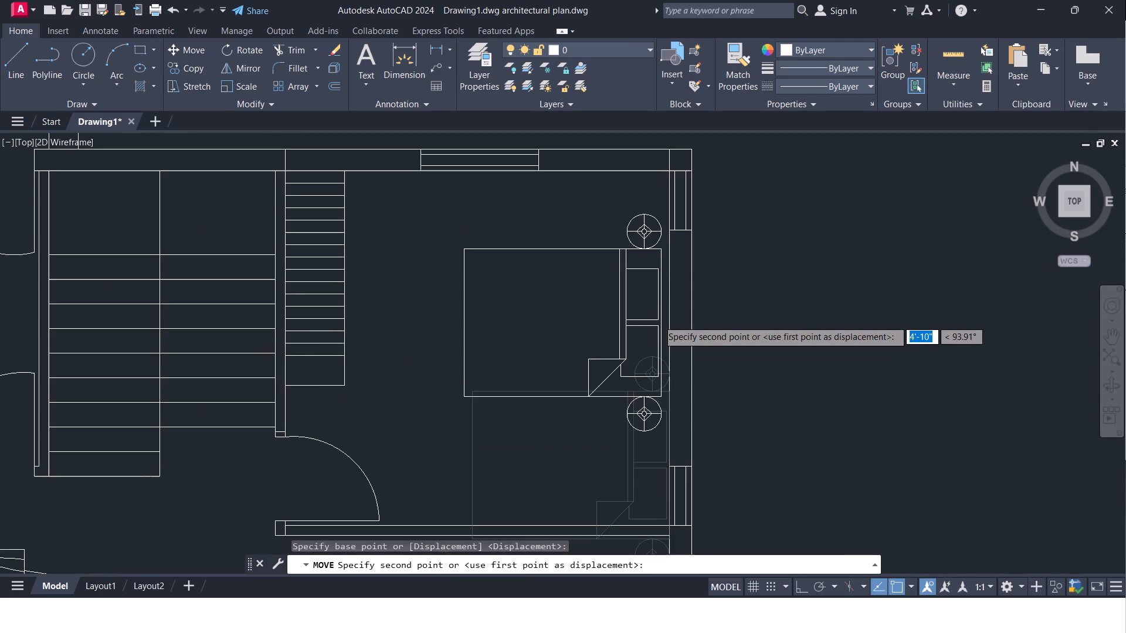
{"action": "middle_click_drag", "start_coordinate": [658, 320], "coordinate": [642, 335]}
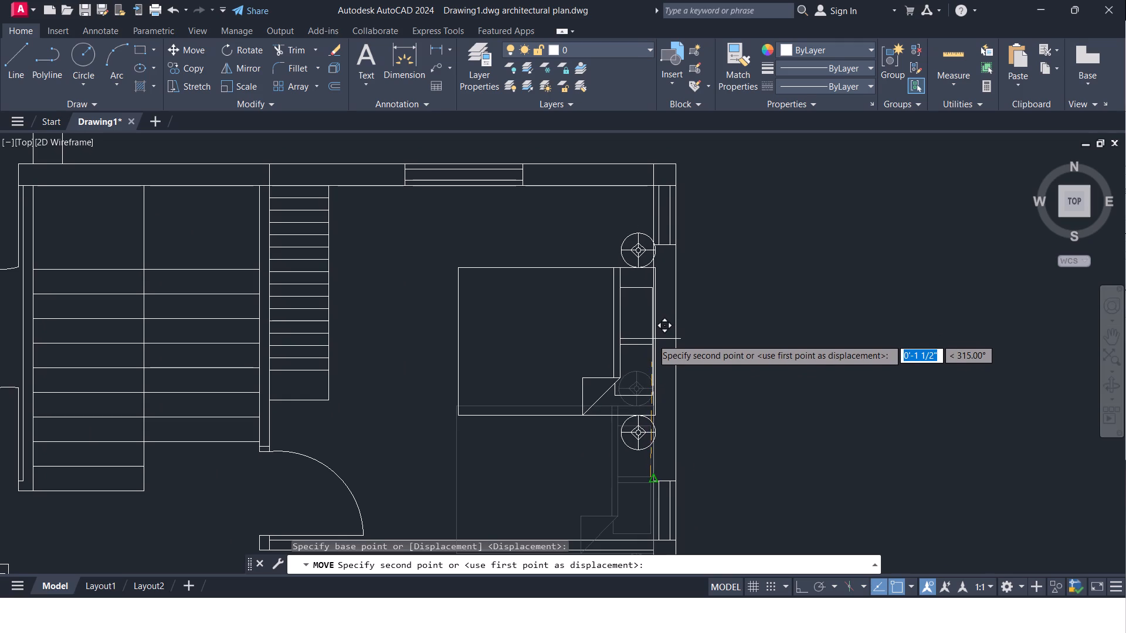
{"action": "scroll", "coordinate": [651, 336], "scroll_direction": "up", "scroll_amount": 1}
{"action": "middle_click_drag", "start_coordinate": [649, 332], "coordinate": [599, 380]}
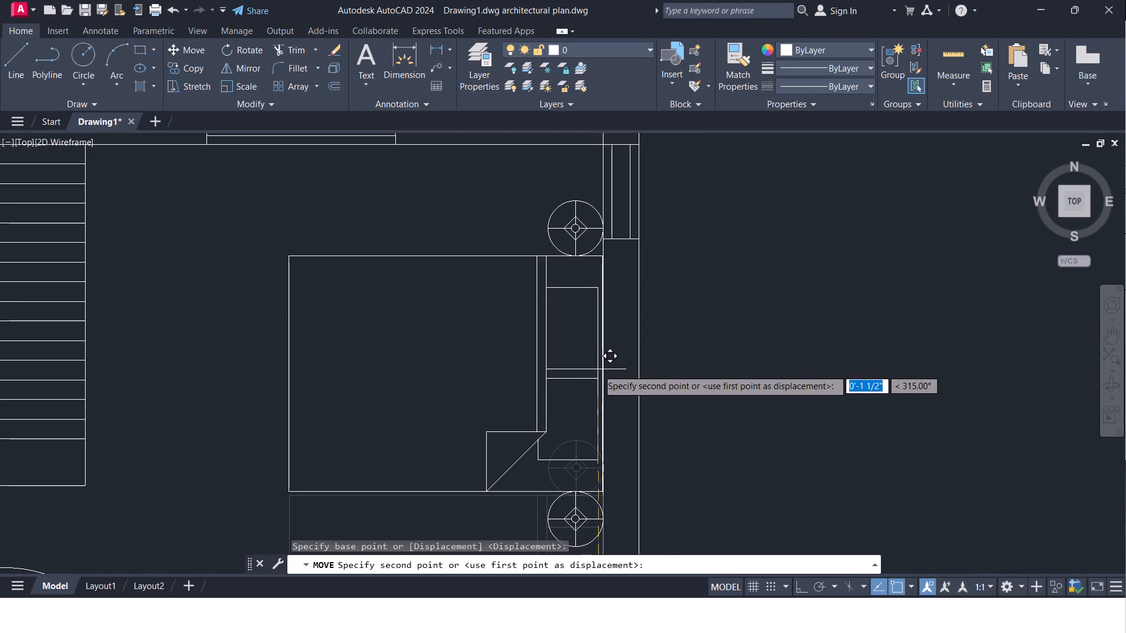
{"action": "scroll", "coordinate": [595, 385], "scroll_direction": "down", "scroll_amount": 2}
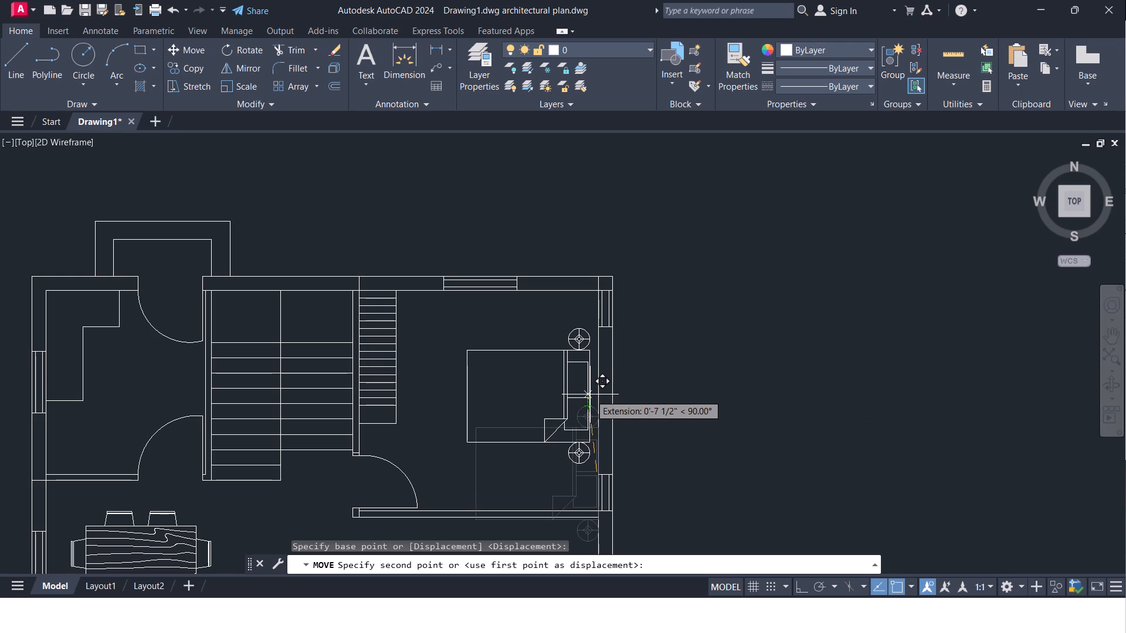
{"action": "left_click", "coordinate": [590, 394]}
{"action": "left_click", "coordinate": [594, 400]}
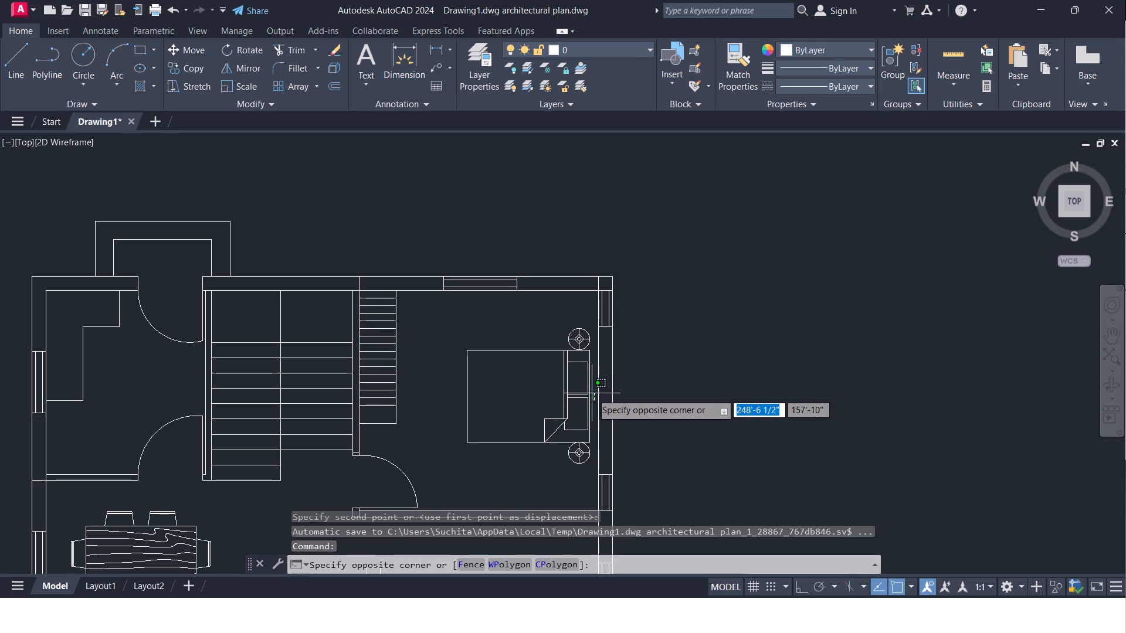
{"action": "key", "text": "Escape"}
Move the northeast bedroom's bed east from its headboard midpoint so it touches the east wall's inner face.
{"action": "middle_click_drag", "start_coordinate": [611, 403], "coordinate": [650, 345]}
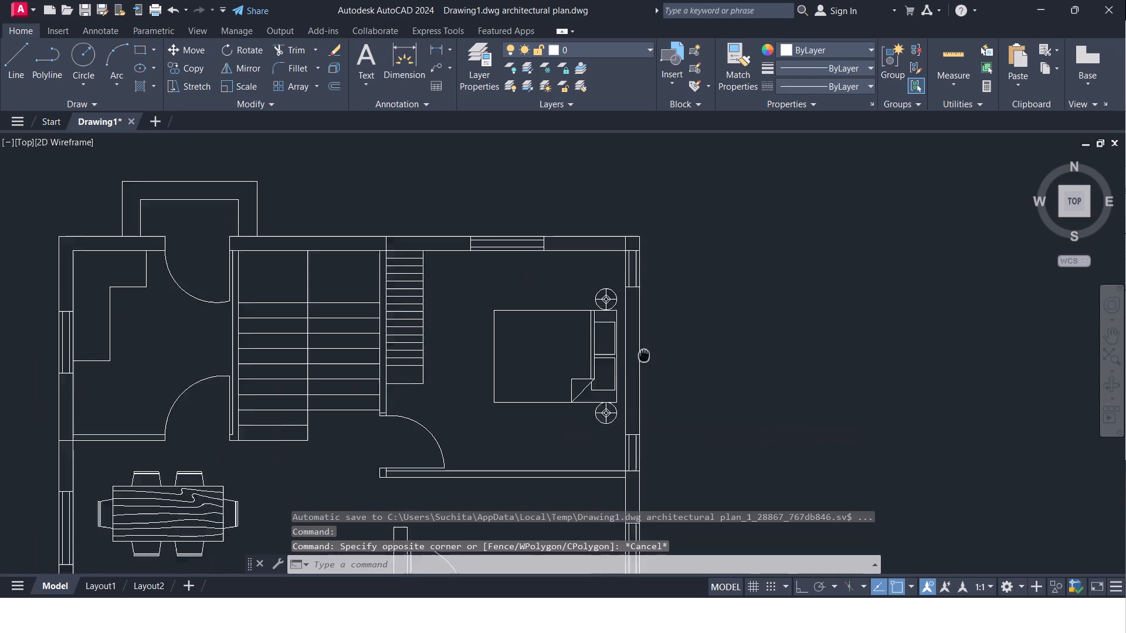
{"action": "middle_click_drag", "start_coordinate": [650, 345], "coordinate": [656, 338]}
{"action": "scroll", "coordinate": [618, 362], "scroll_direction": "up", "scroll_amount": 1}
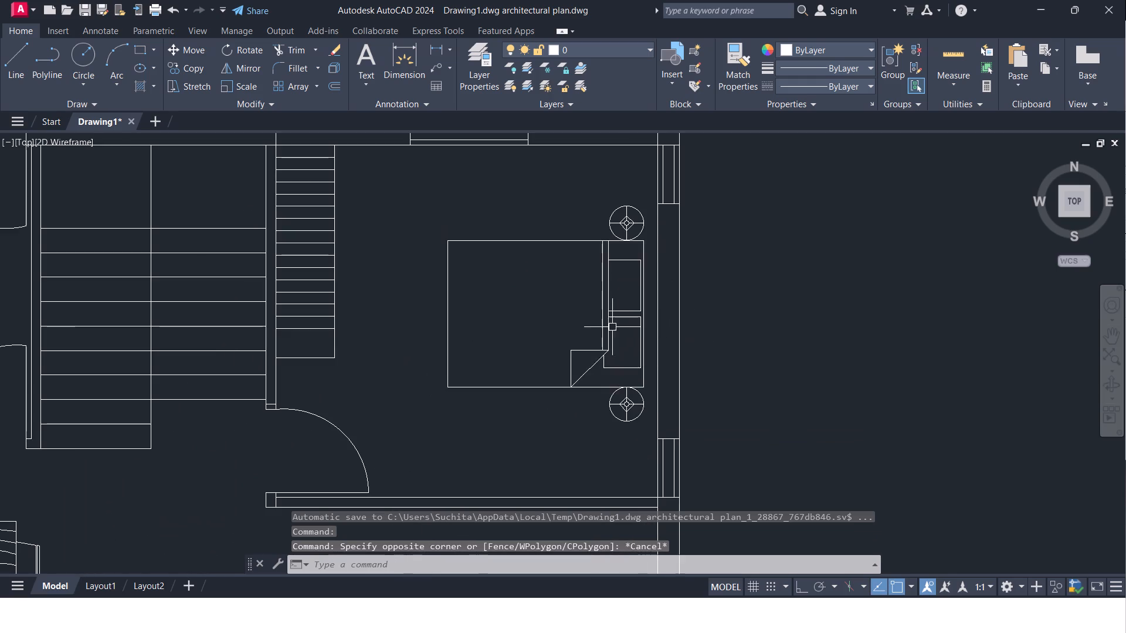
{"action": "left_click", "coordinate": [568, 242]}
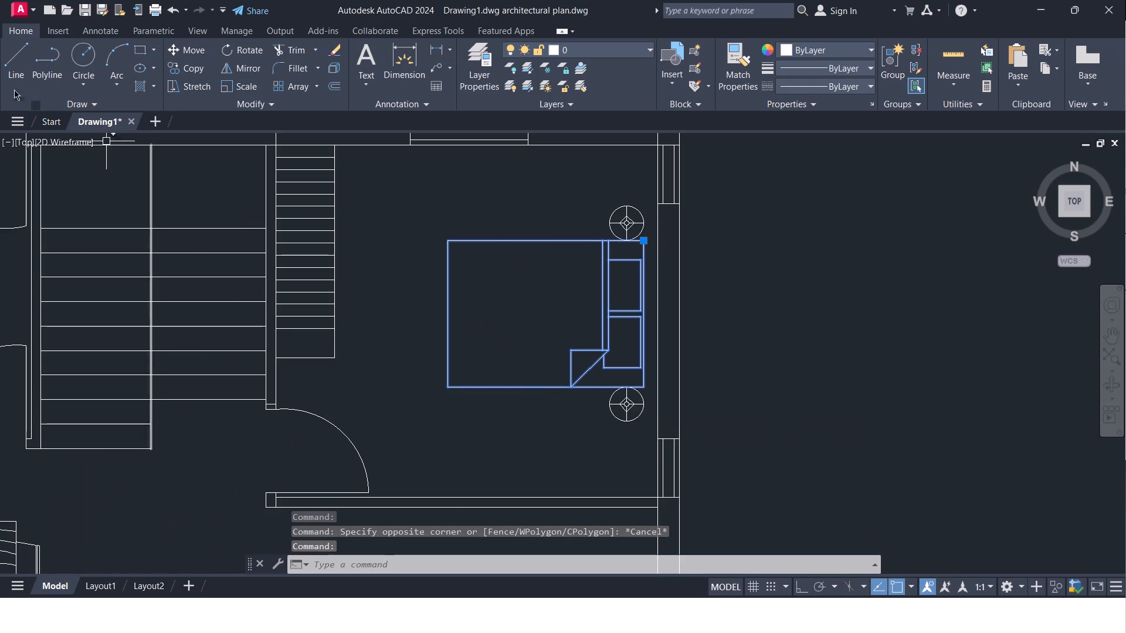
{"action": "left_click", "coordinate": [180, 52]}
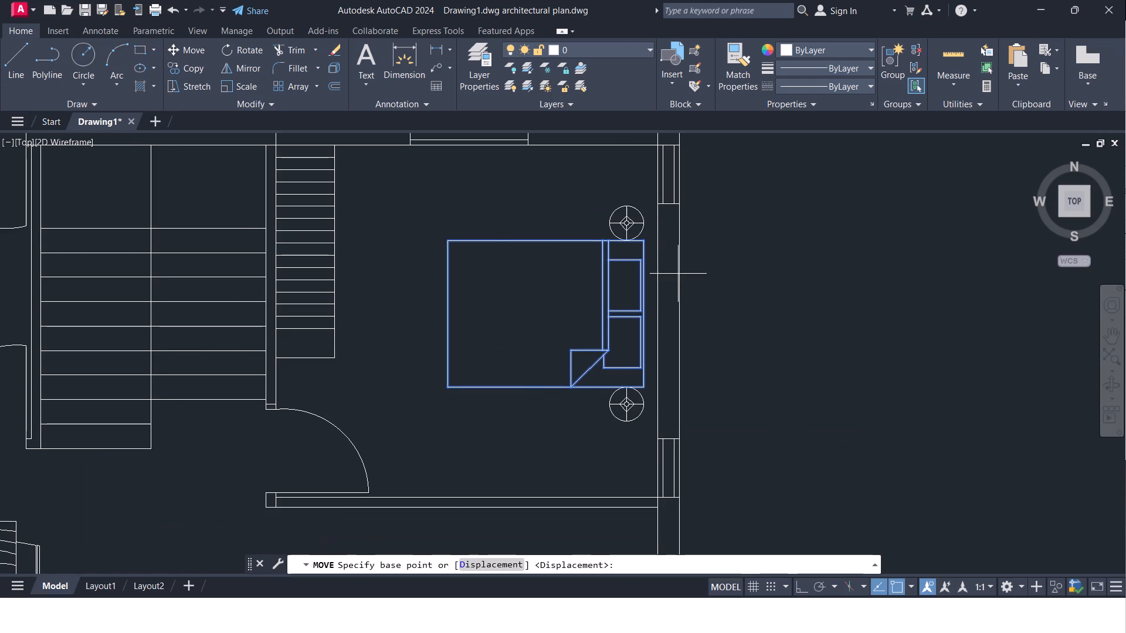
{"action": "scroll", "coordinate": [652, 308], "scroll_direction": "up", "scroll_amount": 2}
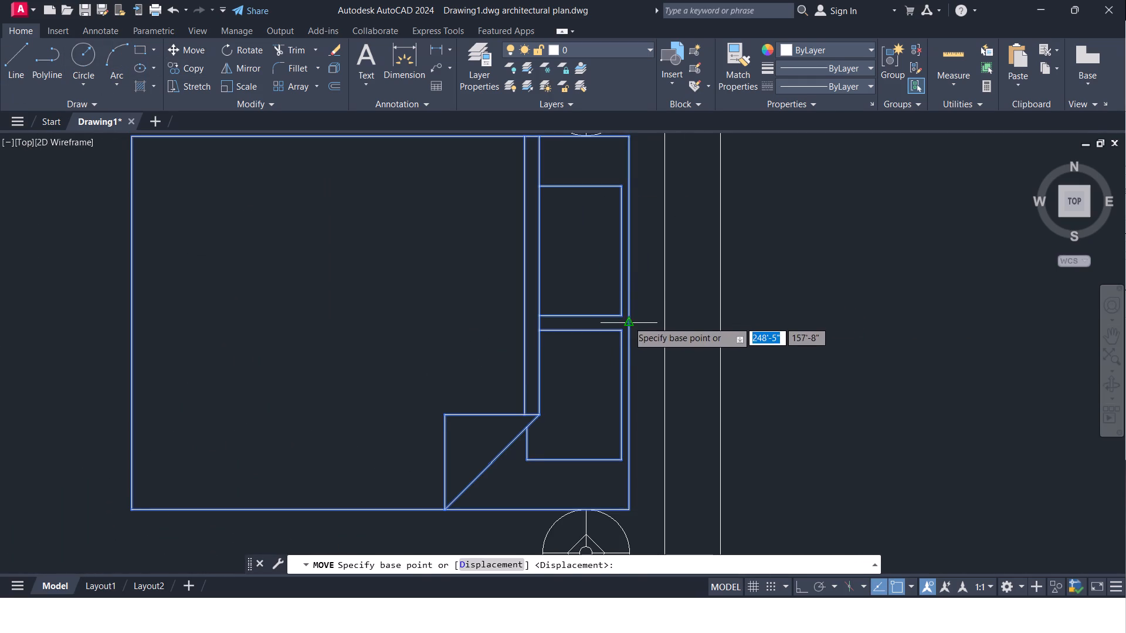
{"action": "left_click", "coordinate": [628, 321]}
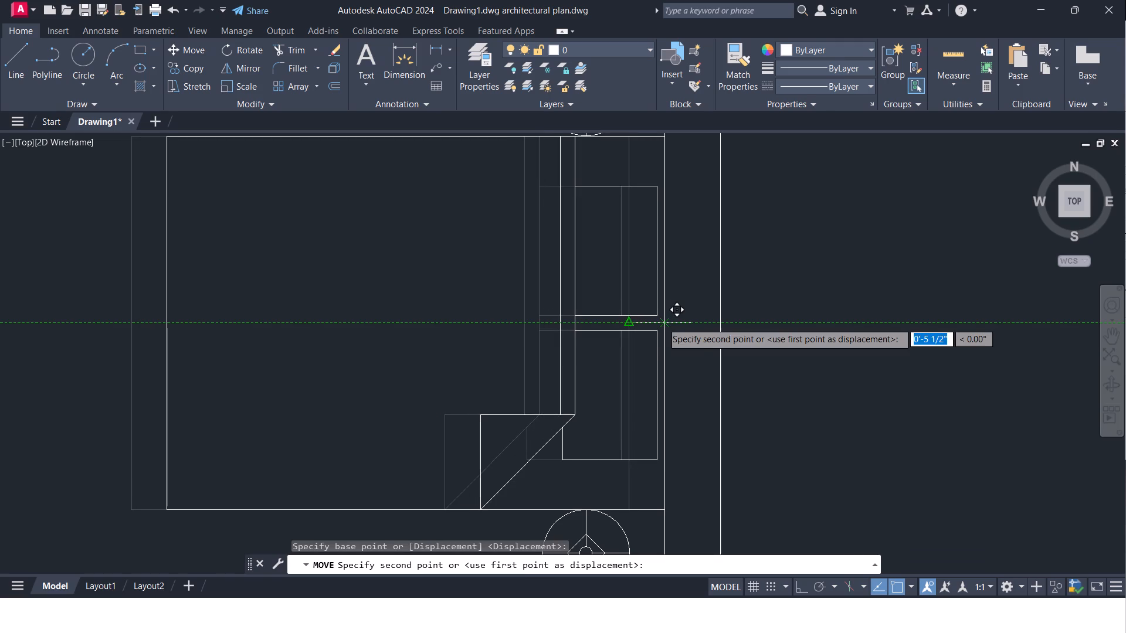
{"action": "left_click", "coordinate": [662, 322]}
Move the bed's north bedside table by its east edge point onto the east wall's inner face line, with Ortho off.
{"action": "scroll", "coordinate": [662, 322], "scroll_direction": "down", "scroll_amount": 1}
{"action": "middle_click_drag", "start_coordinate": [621, 164], "coordinate": [588, 268]}
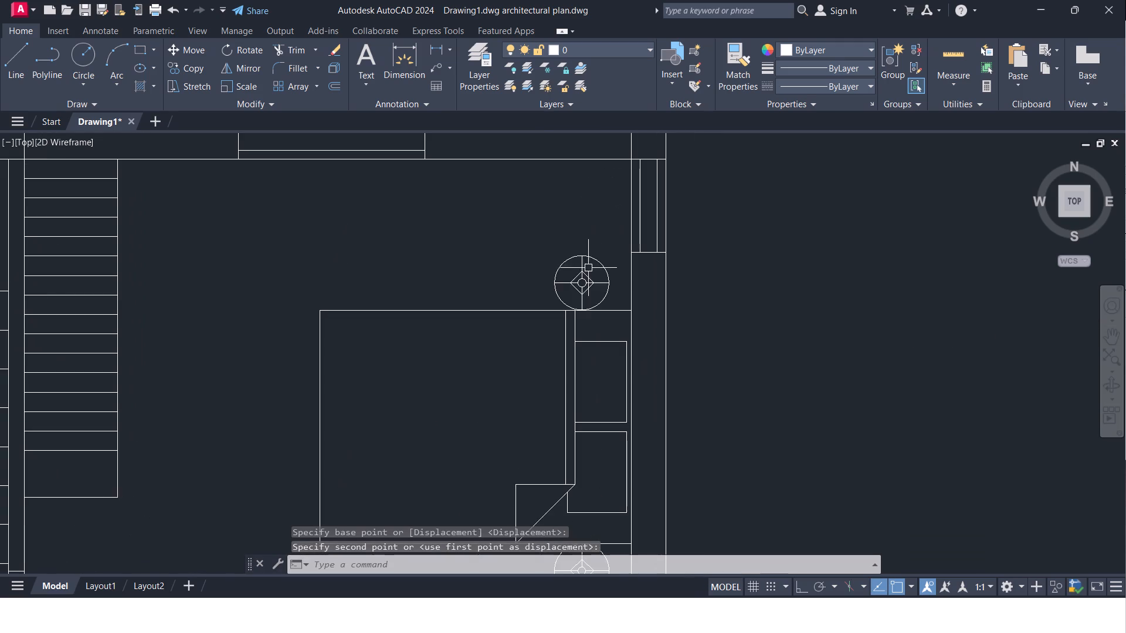
{"action": "left_click", "coordinate": [591, 258]}
{"action": "left_click", "coordinate": [207, 49]}
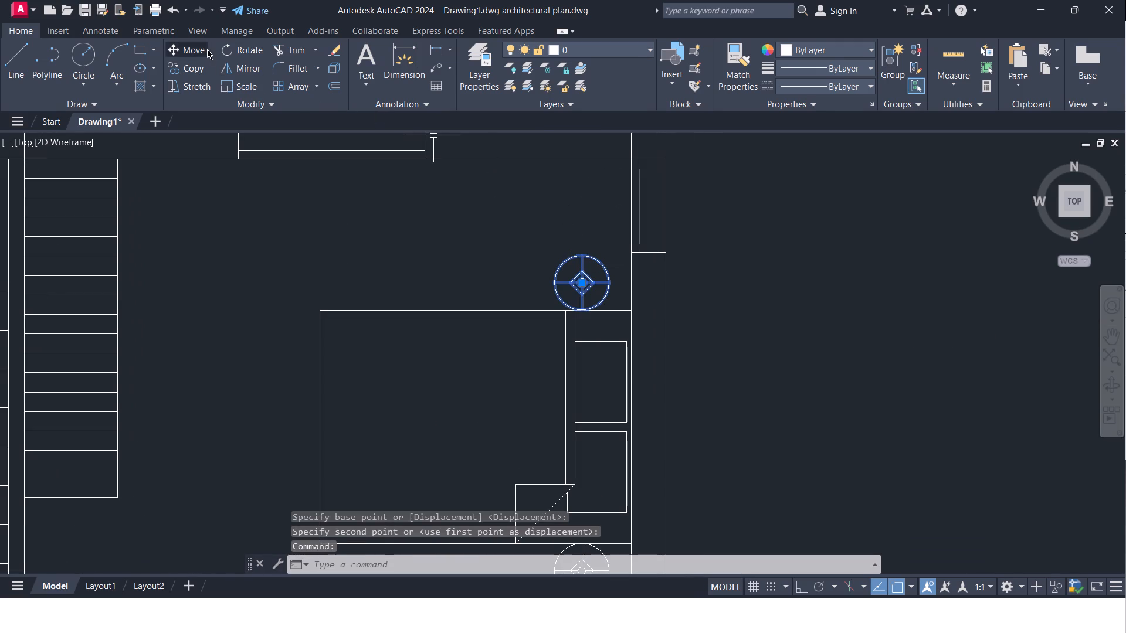
{"action": "left_click", "coordinate": [803, 583]}
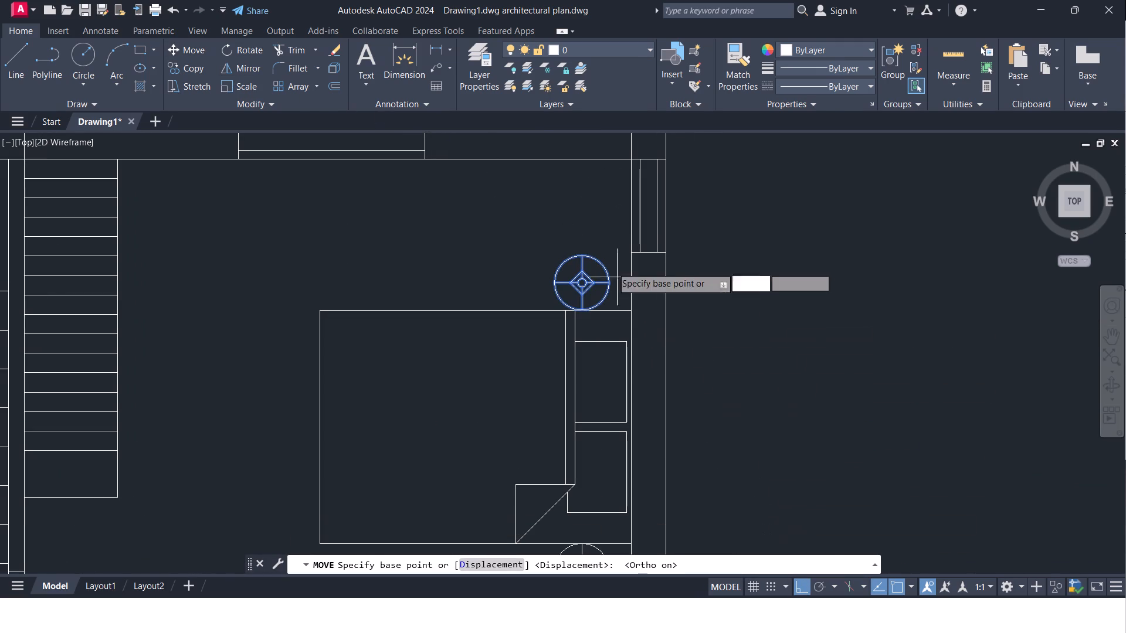
{"action": "left_click", "coordinate": [606, 285]}
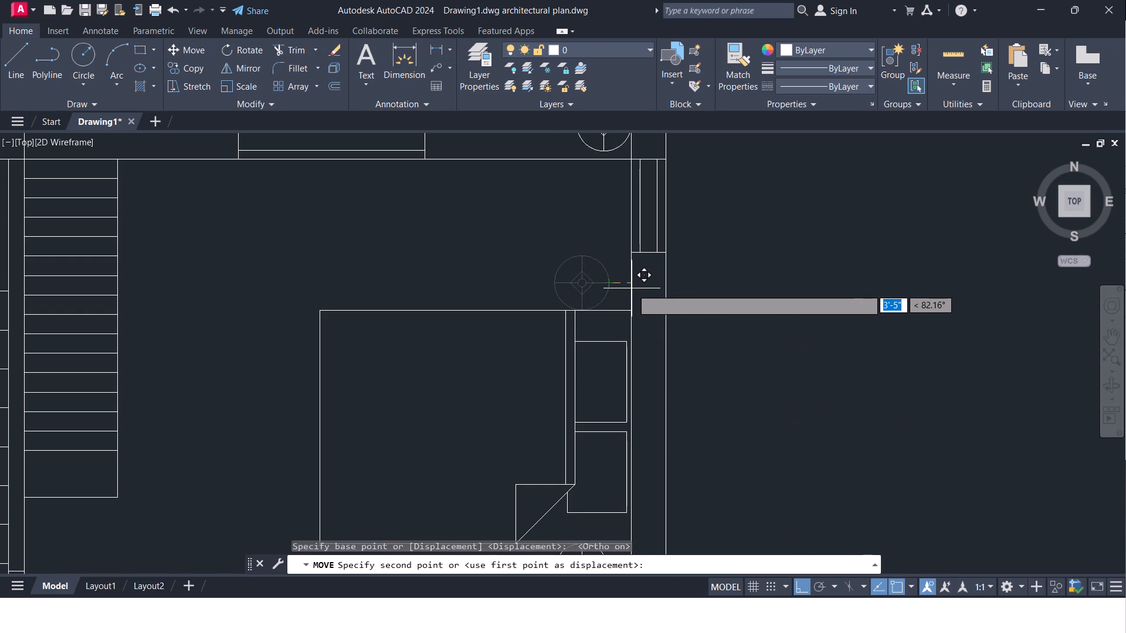
{"action": "left_click", "coordinate": [809, 587]}
{"action": "scroll", "coordinate": [630, 284], "scroll_direction": "up", "scroll_amount": 1}
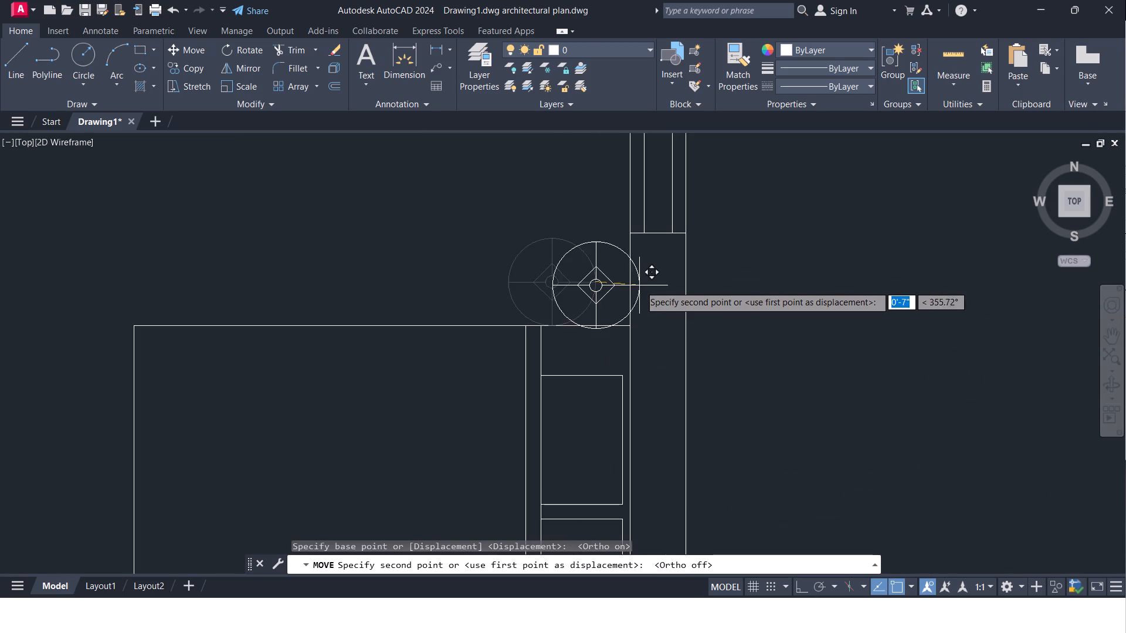
{"action": "left_click", "coordinate": [629, 282]}
{"action": "scroll", "coordinate": [629, 282], "scroll_direction": "down", "scroll_amount": 2}
{"action": "key", "text": "Escape"}
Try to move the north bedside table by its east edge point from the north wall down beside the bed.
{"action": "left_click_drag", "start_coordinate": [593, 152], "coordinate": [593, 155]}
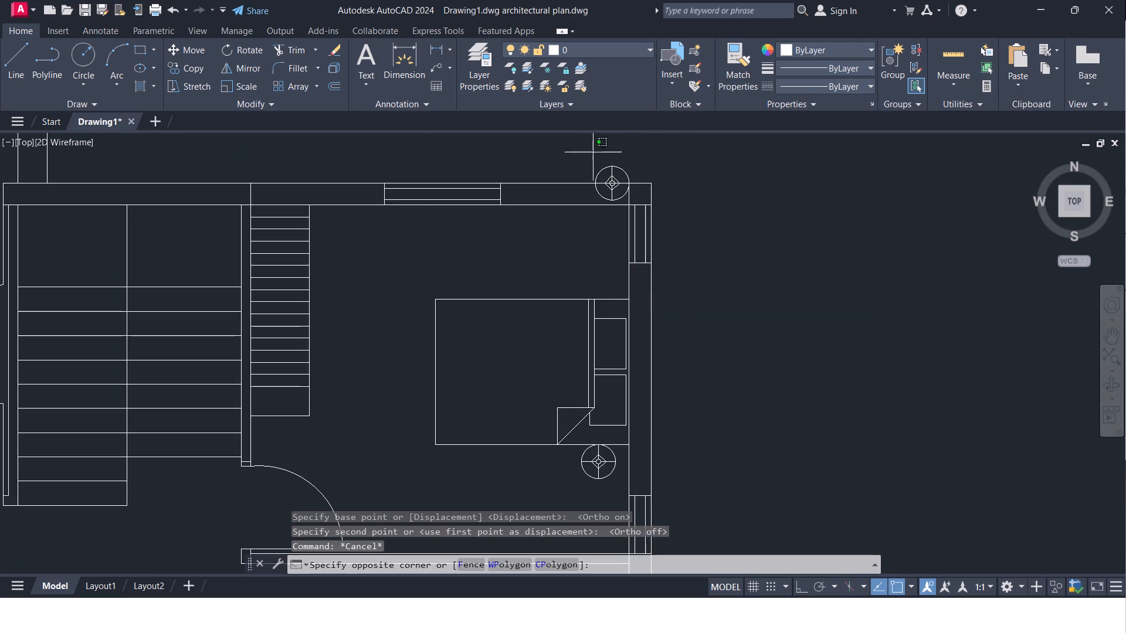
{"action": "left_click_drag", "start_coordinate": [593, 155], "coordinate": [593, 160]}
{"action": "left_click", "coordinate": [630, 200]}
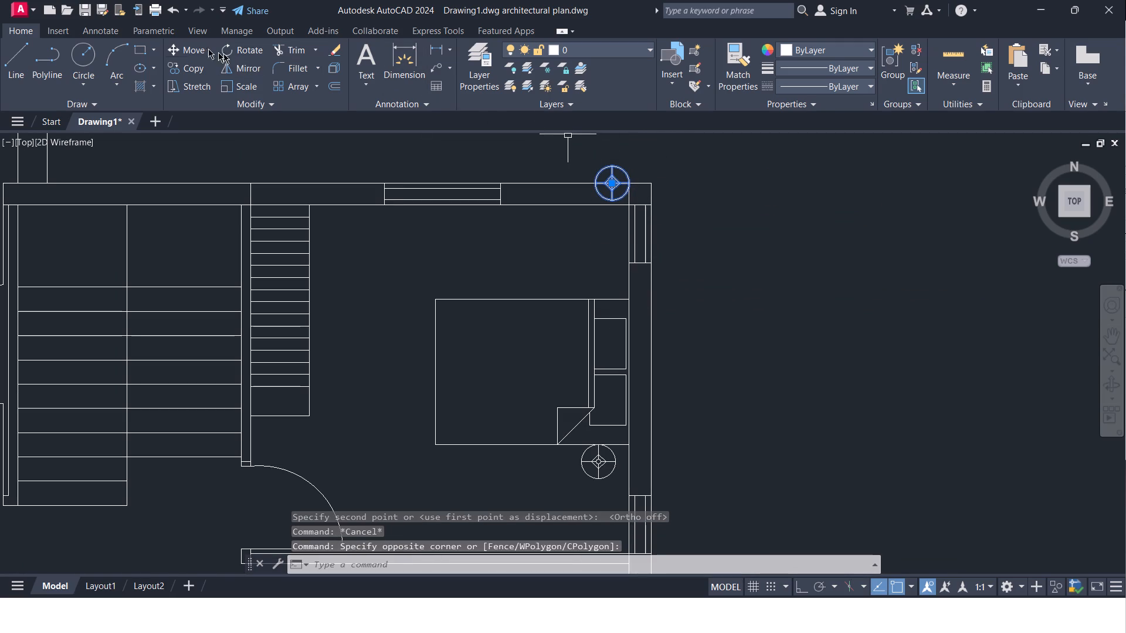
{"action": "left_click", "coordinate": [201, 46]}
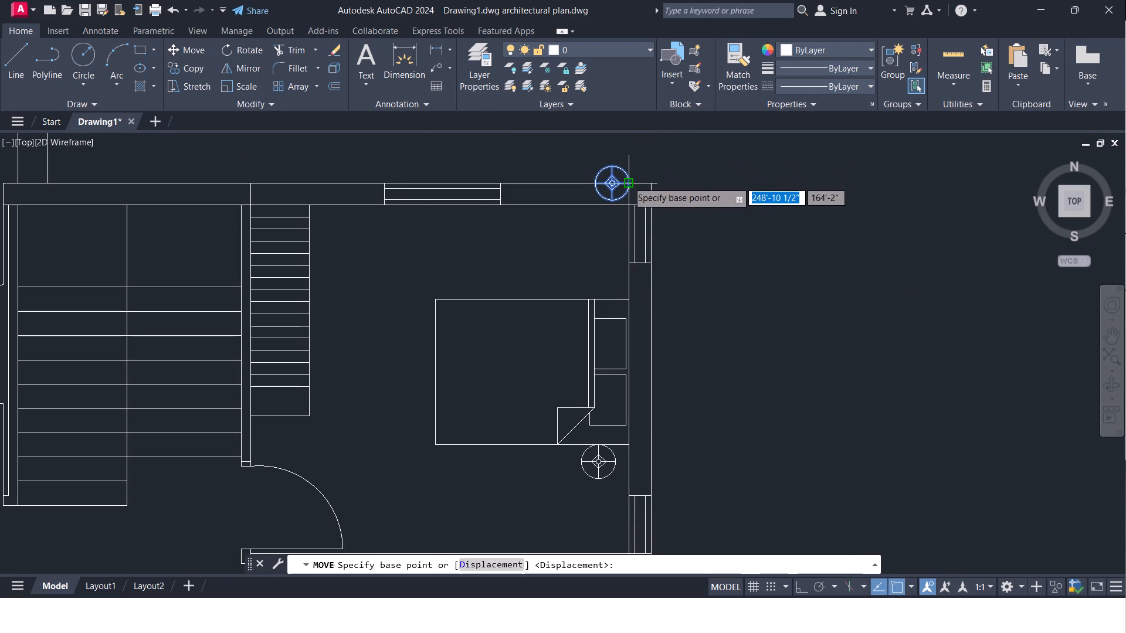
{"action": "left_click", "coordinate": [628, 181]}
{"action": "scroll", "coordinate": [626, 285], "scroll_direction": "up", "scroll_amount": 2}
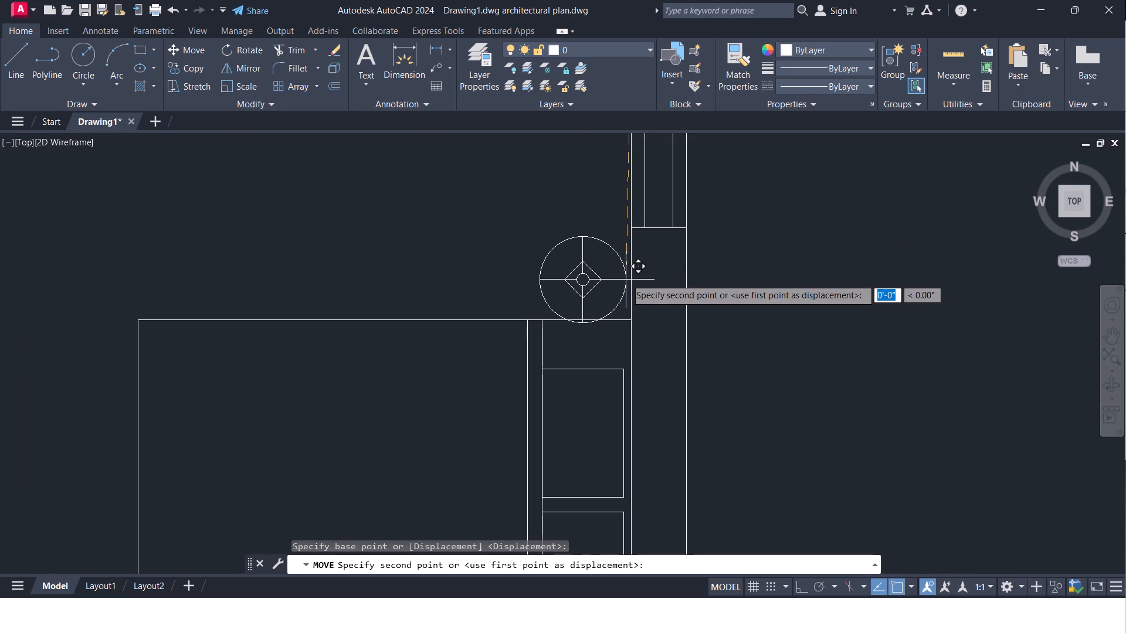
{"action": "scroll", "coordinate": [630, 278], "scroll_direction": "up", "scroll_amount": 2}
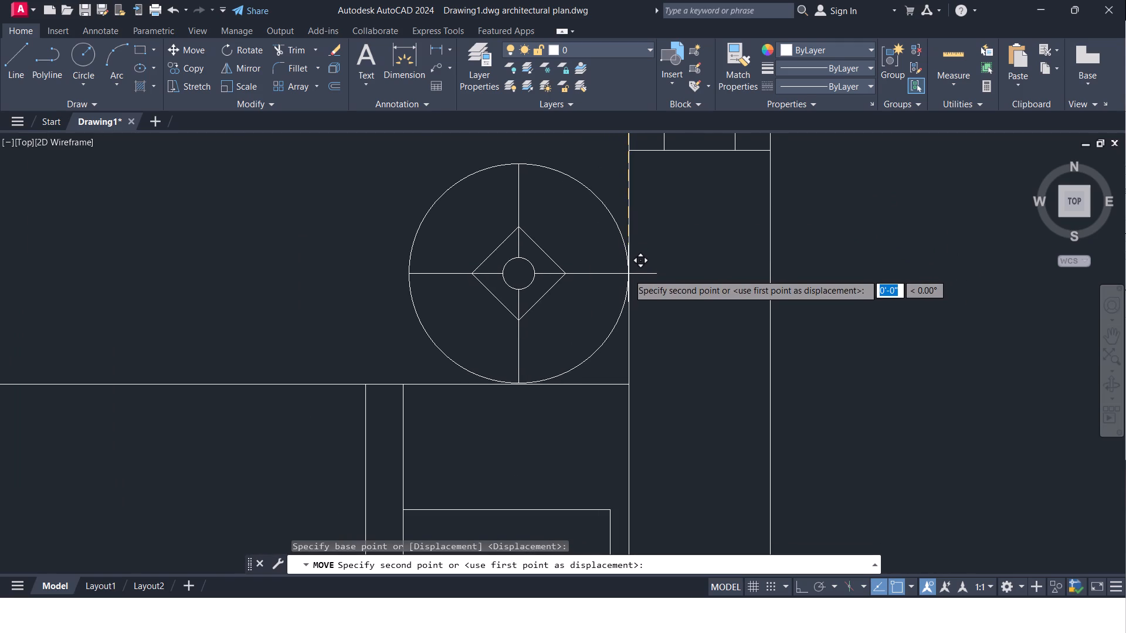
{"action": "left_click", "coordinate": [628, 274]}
Move the north bedside table south by its centre to sit against the bed's north edge and the east wall.
{"action": "scroll", "coordinate": [628, 274], "scroll_direction": "down", "scroll_amount": 4}
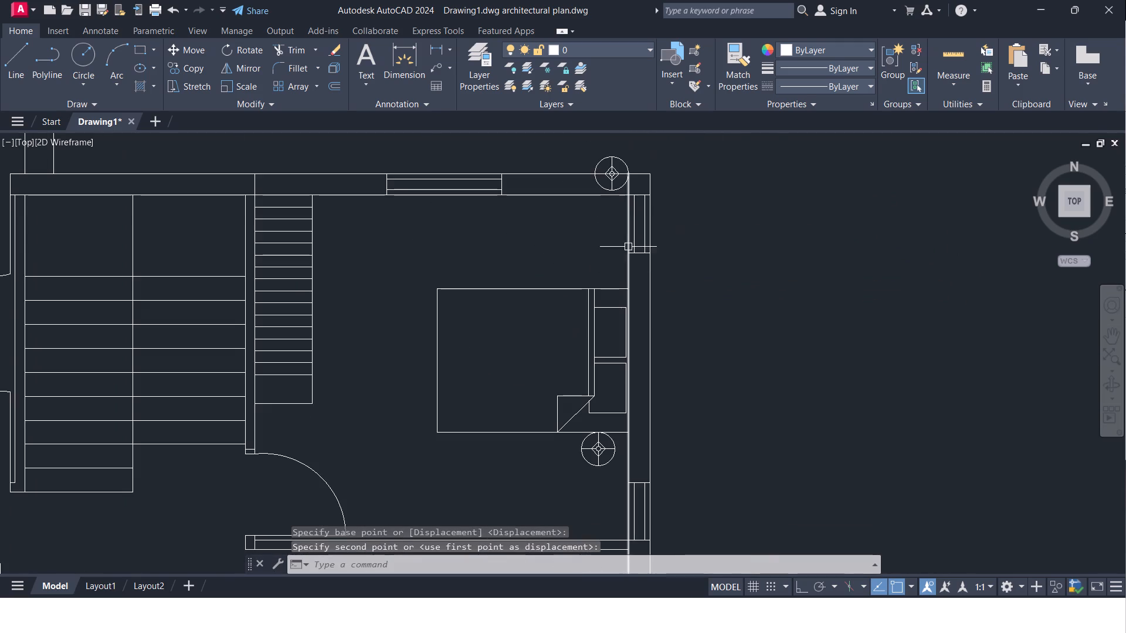
{"action": "left_click", "coordinate": [607, 157]}
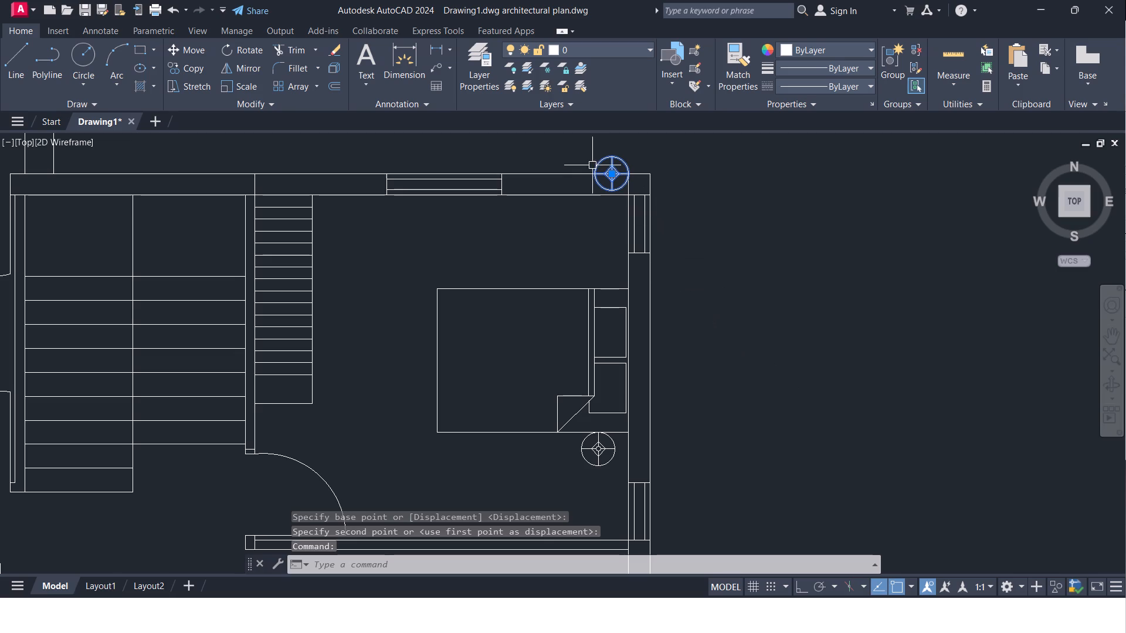
{"action": "left_click", "coordinate": [197, 49]}
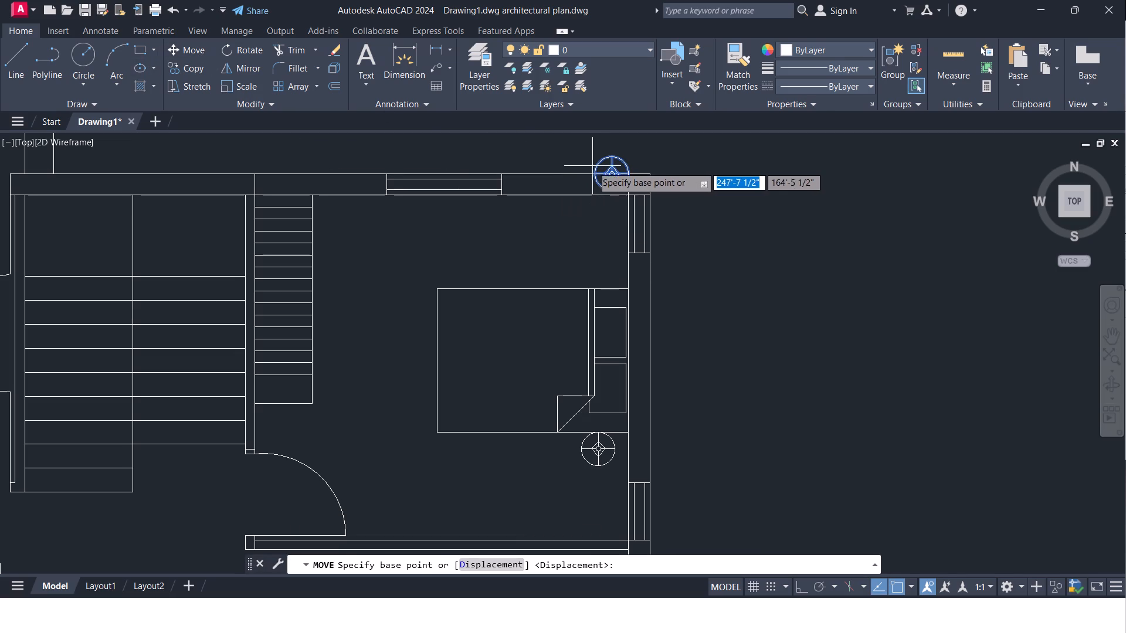
{"action": "left_click", "coordinate": [612, 173]}
{"action": "scroll", "coordinate": [608, 266], "scroll_direction": "up", "scroll_amount": 1}
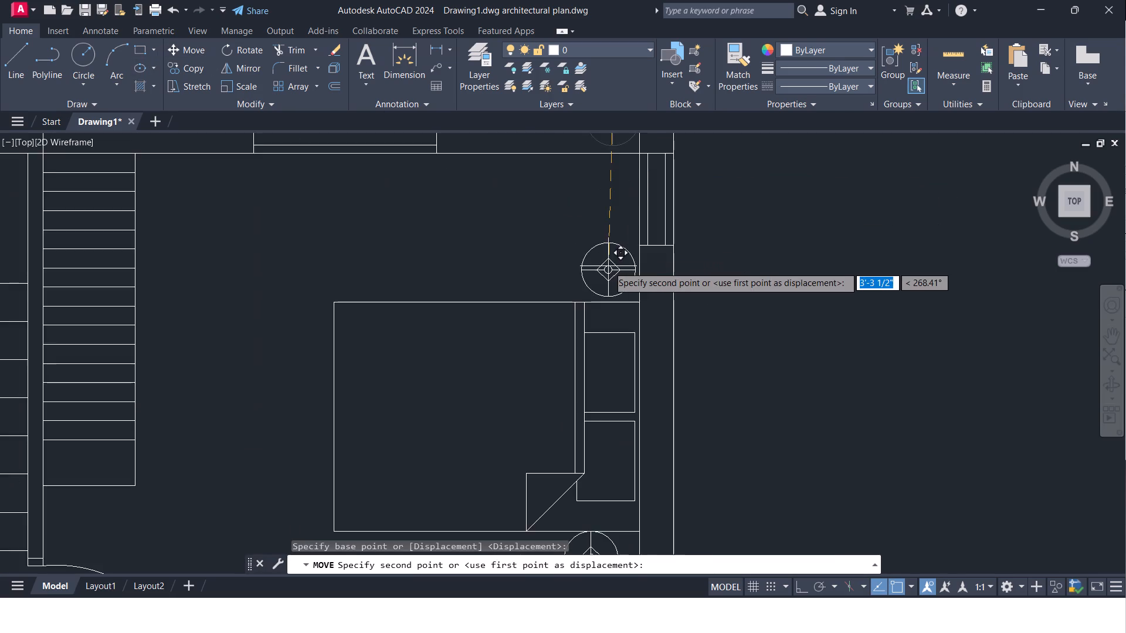
{"action": "scroll", "coordinate": [608, 266], "scroll_direction": "up", "scroll_amount": 1}
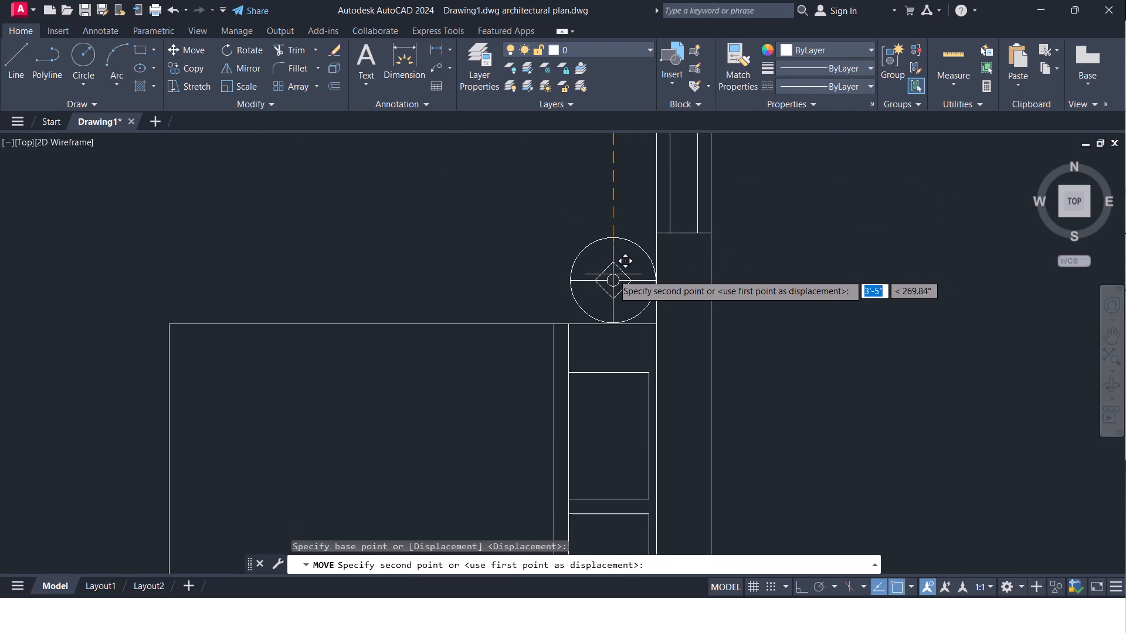
{"action": "left_click", "coordinate": [613, 274]}
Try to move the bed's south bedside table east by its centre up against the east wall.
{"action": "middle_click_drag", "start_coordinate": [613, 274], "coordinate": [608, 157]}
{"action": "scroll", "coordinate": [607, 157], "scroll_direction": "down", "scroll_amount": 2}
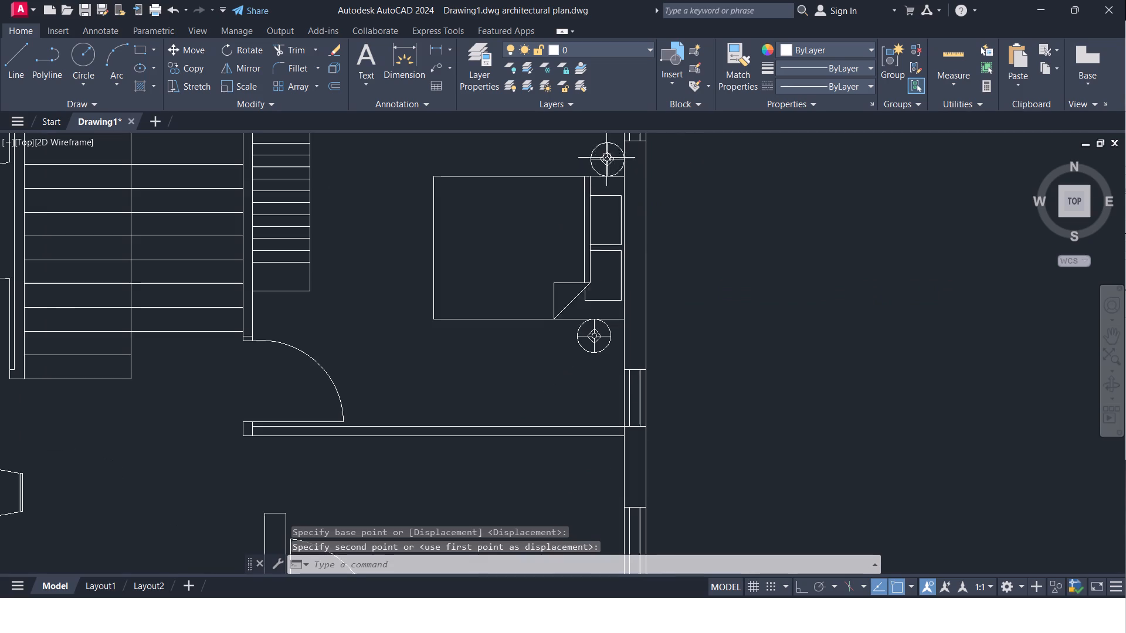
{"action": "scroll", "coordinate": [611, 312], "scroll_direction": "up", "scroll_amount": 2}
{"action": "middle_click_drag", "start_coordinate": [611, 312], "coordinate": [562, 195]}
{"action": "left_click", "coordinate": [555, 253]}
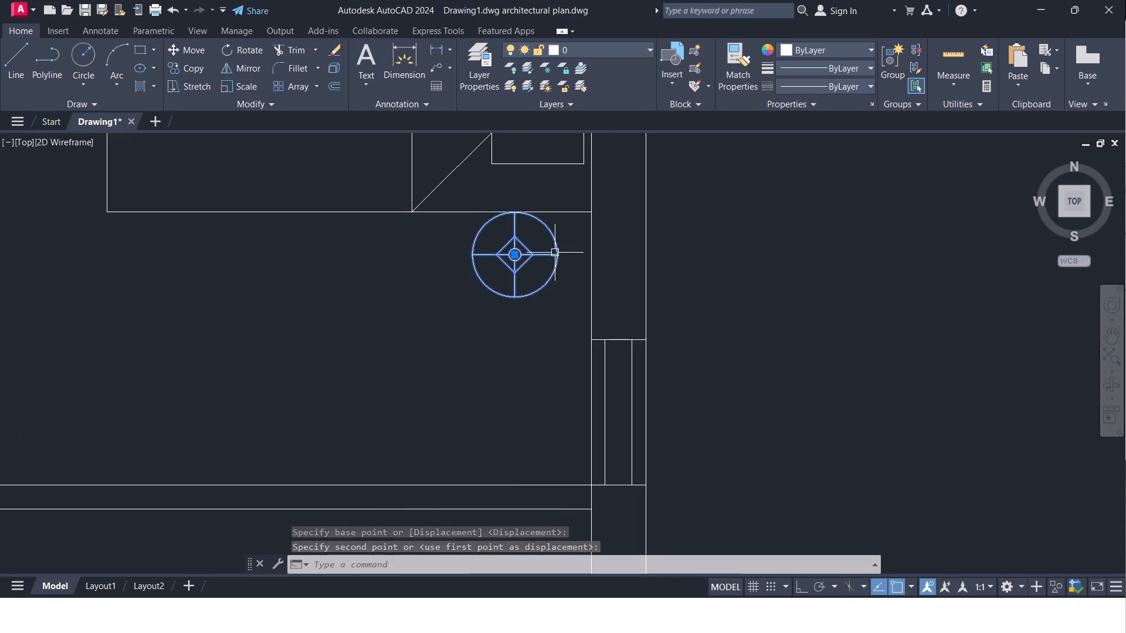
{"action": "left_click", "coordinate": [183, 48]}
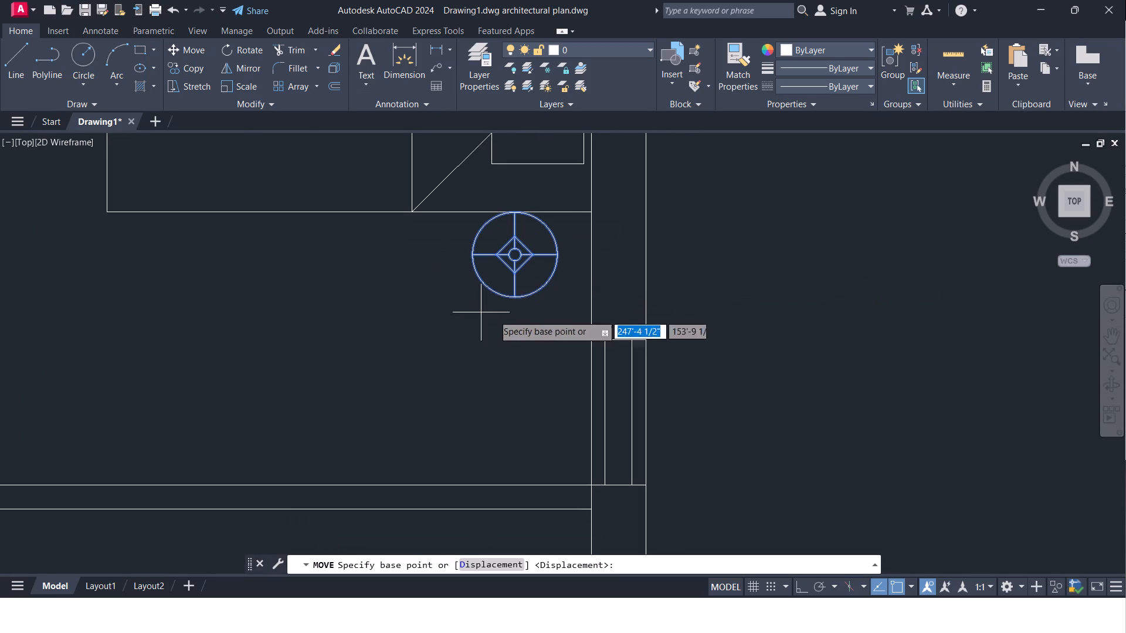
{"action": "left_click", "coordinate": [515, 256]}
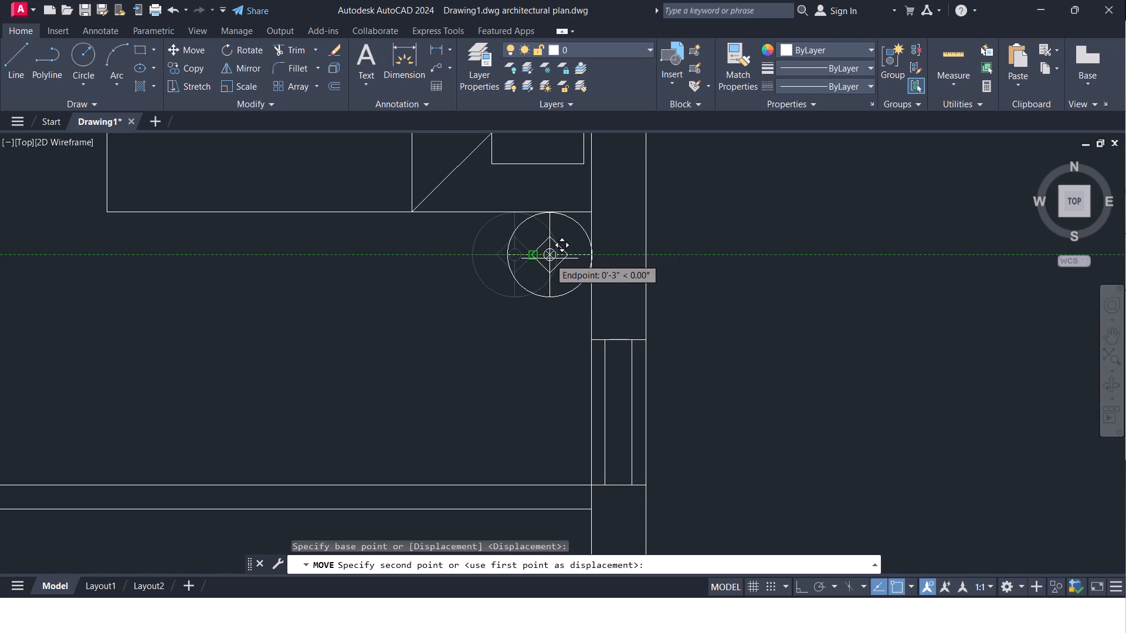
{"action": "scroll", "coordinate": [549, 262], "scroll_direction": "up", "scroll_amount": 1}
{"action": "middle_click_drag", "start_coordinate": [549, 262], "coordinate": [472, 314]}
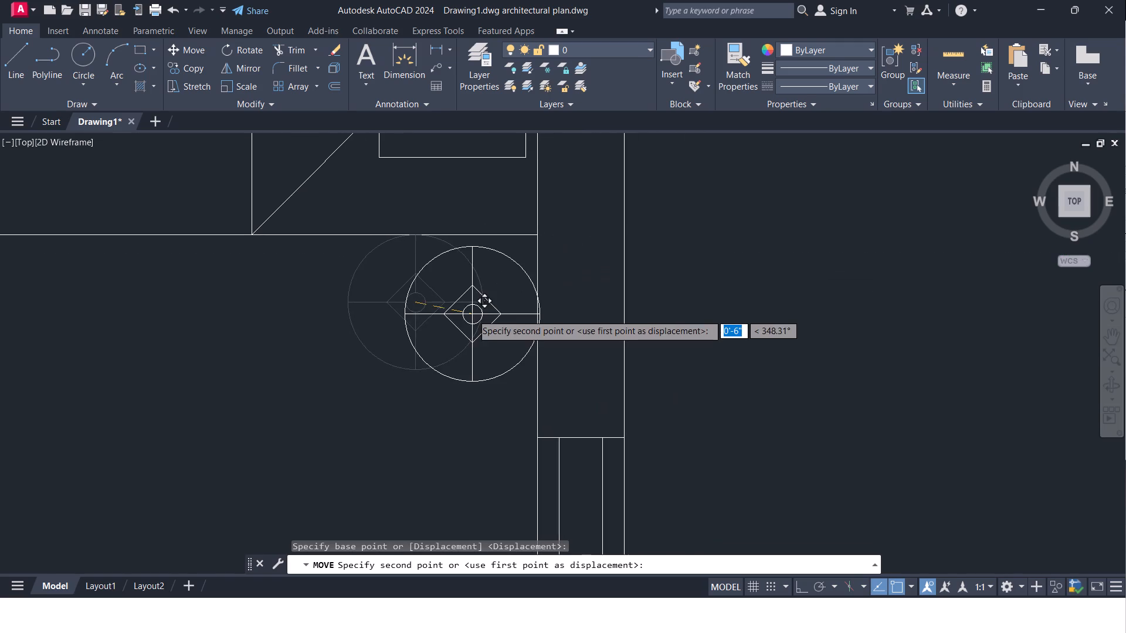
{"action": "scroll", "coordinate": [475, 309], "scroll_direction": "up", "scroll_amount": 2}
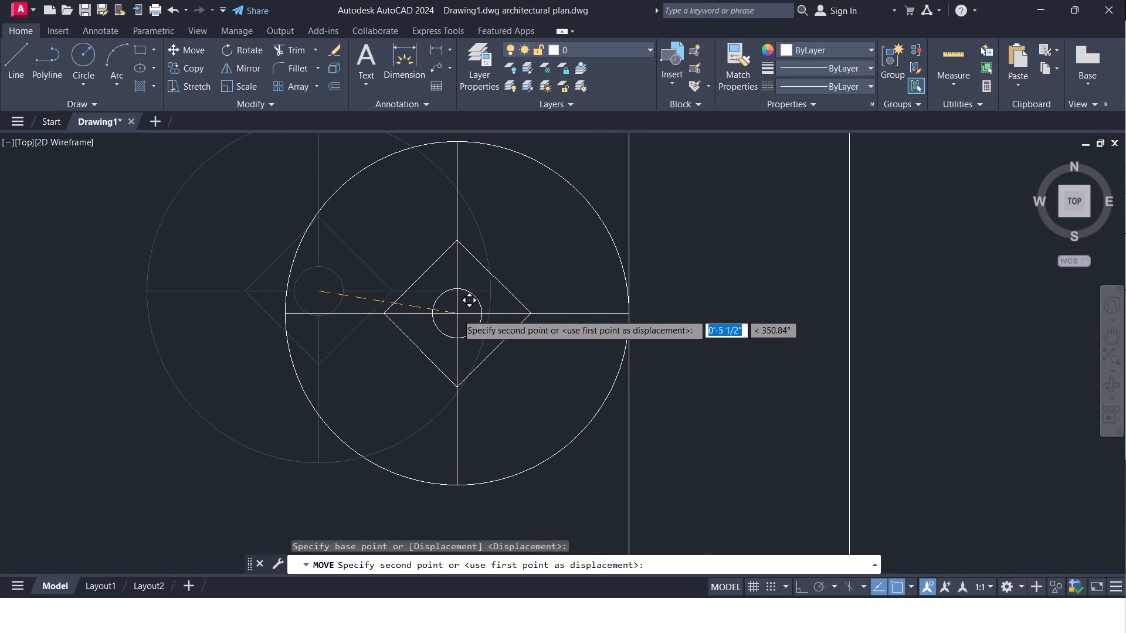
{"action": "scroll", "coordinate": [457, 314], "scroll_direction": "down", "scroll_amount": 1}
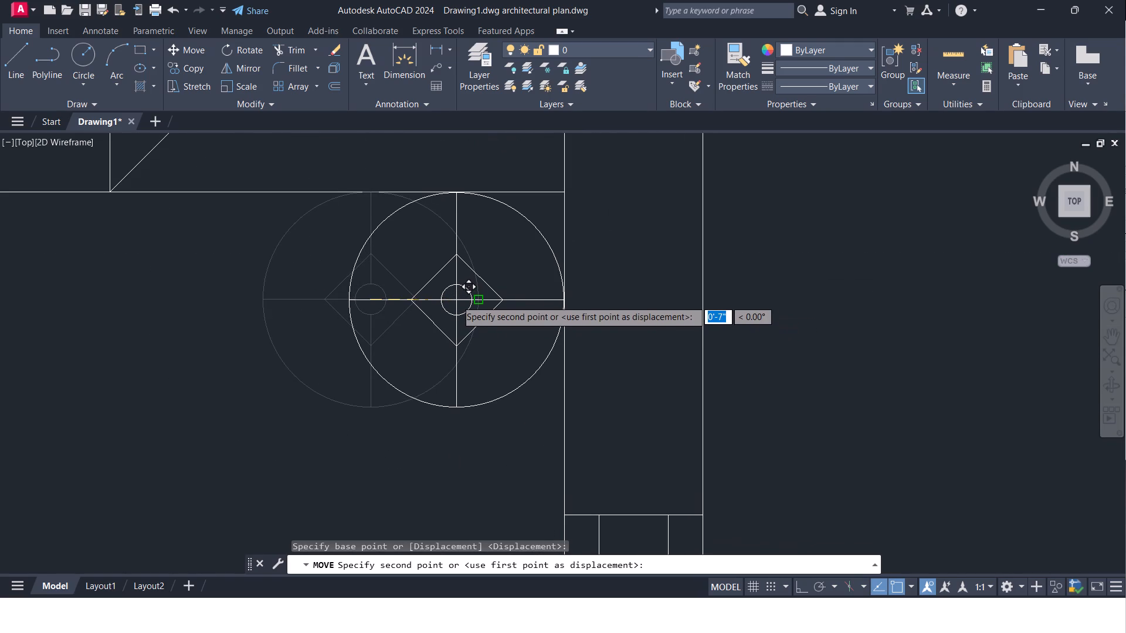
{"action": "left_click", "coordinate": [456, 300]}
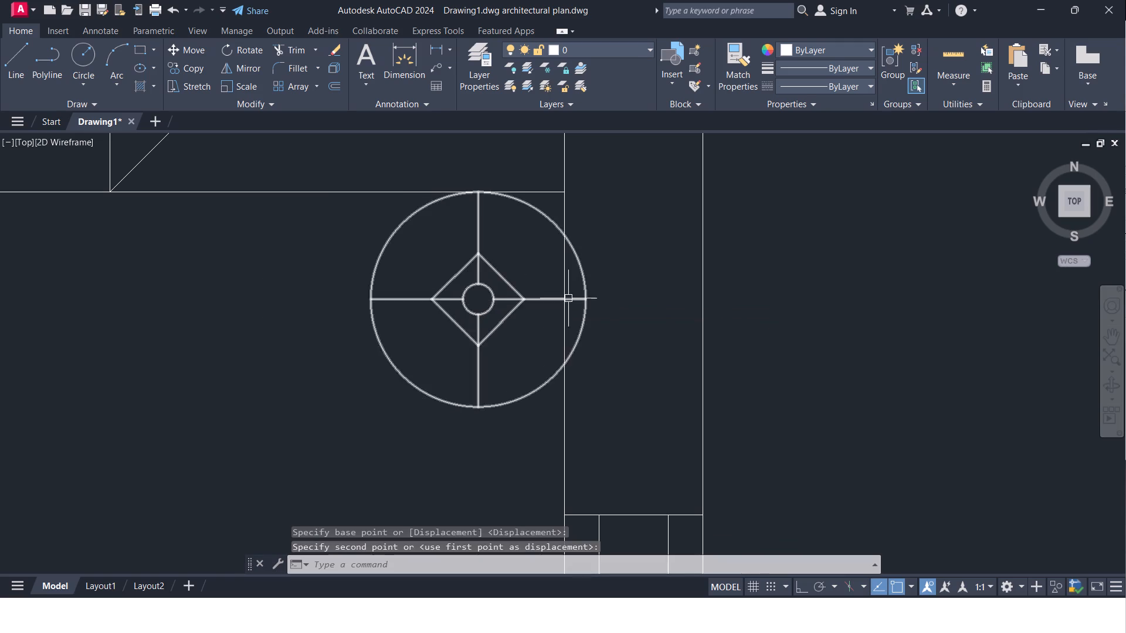
Move the south bedside table by its east edge point onto the east wall's inner face, against the bed's south edge.
{"action": "left_click", "coordinate": [581, 287]}
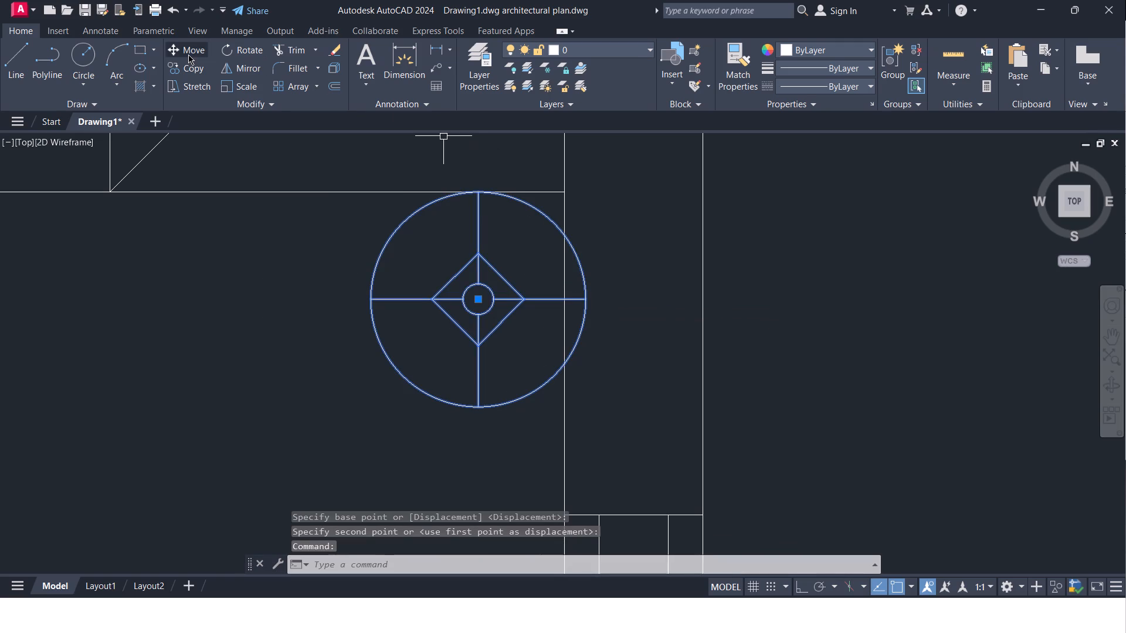
{"action": "left_click", "coordinate": [188, 55]}
{"action": "left_click", "coordinate": [589, 301]}
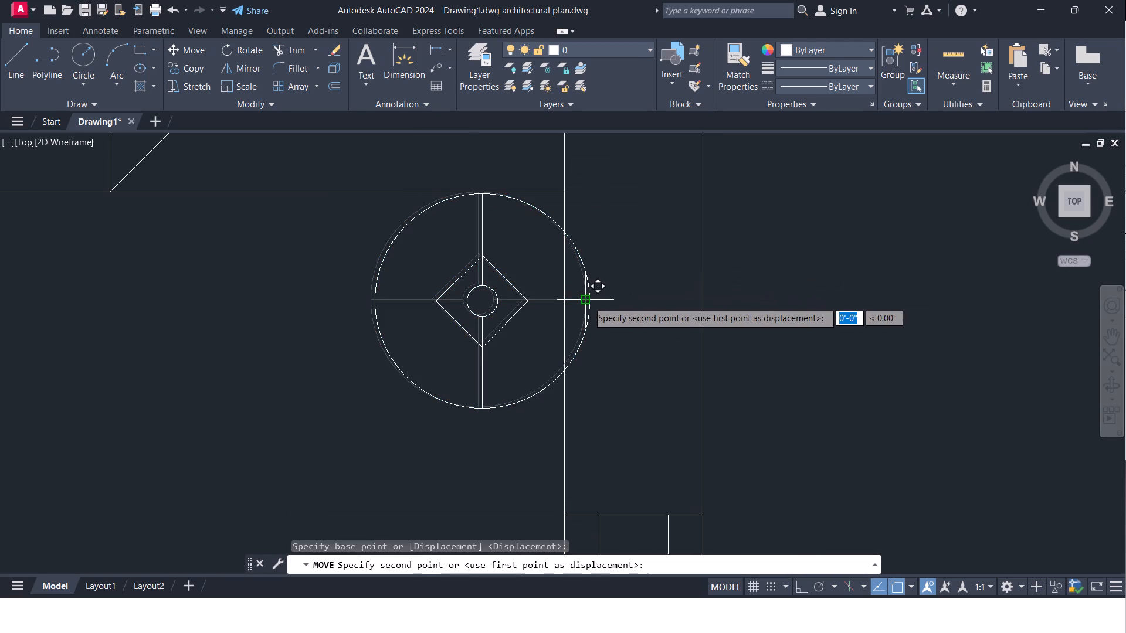
{"action": "left_click", "coordinate": [562, 302]}
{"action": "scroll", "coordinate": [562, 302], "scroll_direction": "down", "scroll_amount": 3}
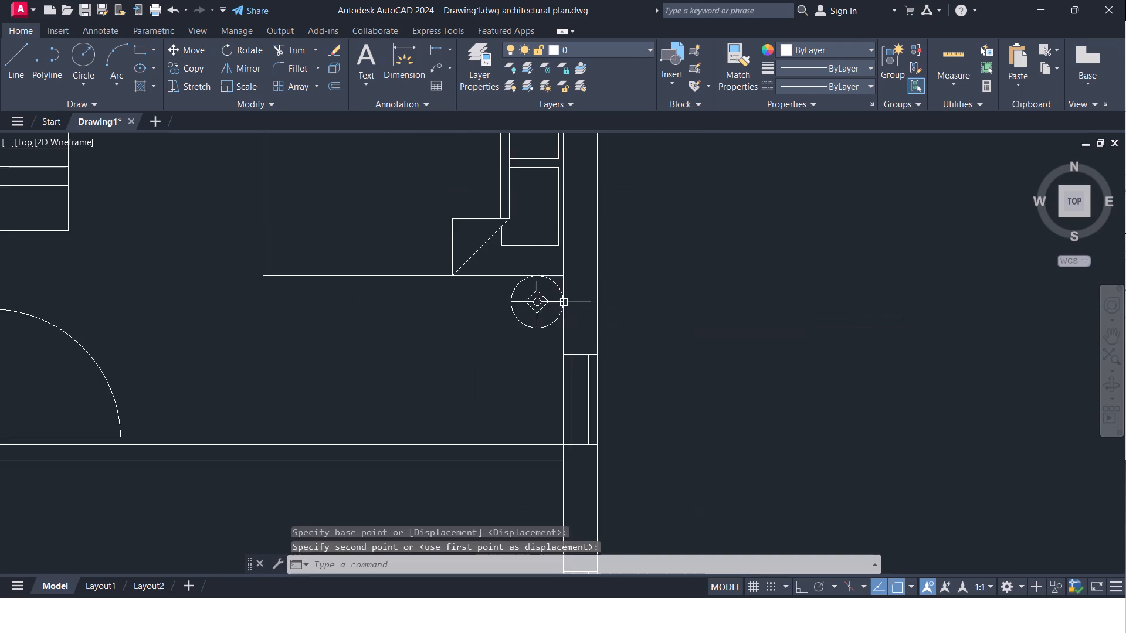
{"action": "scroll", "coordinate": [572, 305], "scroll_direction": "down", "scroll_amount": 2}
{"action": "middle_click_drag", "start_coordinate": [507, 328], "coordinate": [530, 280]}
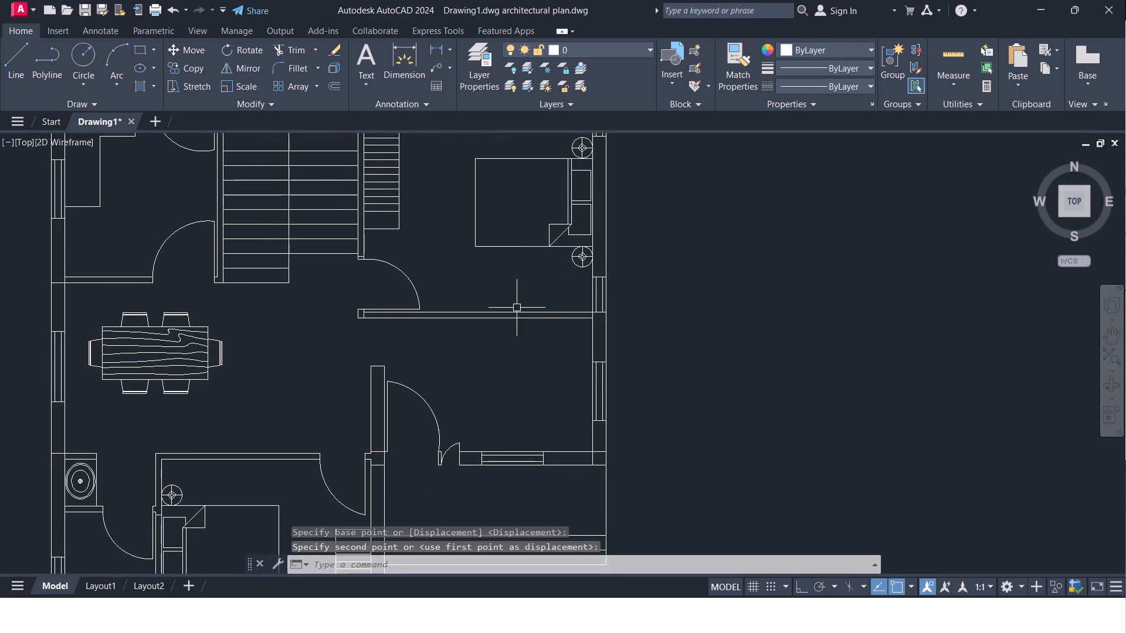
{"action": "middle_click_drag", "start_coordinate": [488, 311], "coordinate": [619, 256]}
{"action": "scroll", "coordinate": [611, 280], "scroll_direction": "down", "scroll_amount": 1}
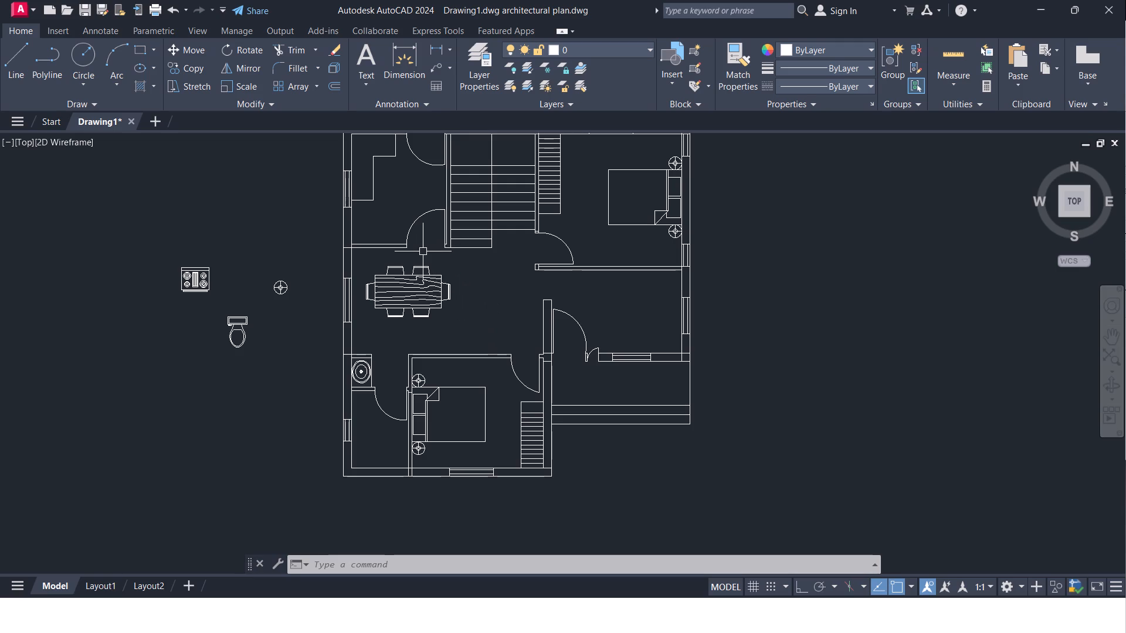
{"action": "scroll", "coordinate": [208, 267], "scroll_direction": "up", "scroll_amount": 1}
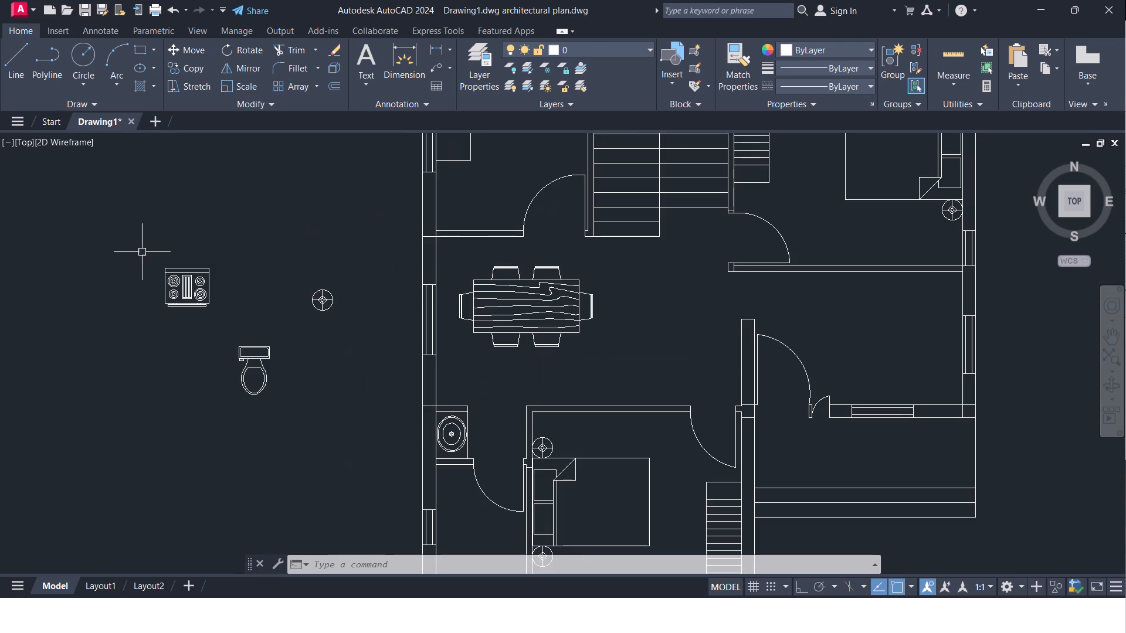
Rotate the range-oven block outside the plan 90° about its northeast corner, with Ortho on.
{"action": "left_click", "coordinate": [141, 252]}
{"action": "left_click", "coordinate": [269, 324]}
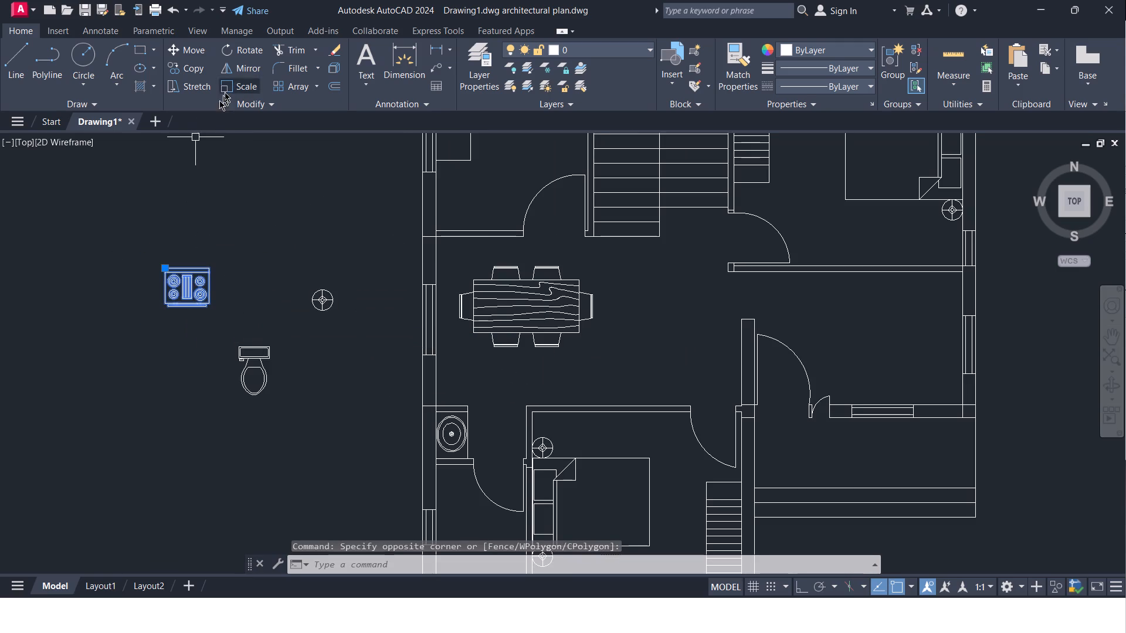
{"action": "left_click_drag", "start_coordinate": [227, 51], "coordinate": [230, 40]}
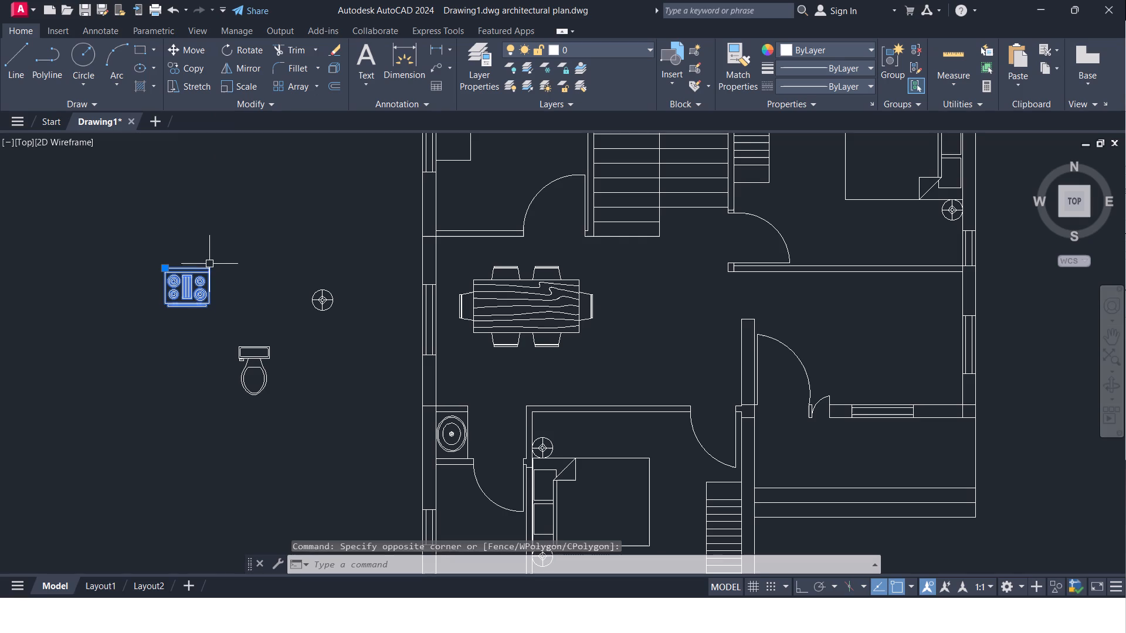
{"action": "left_click", "coordinate": [238, 47]}
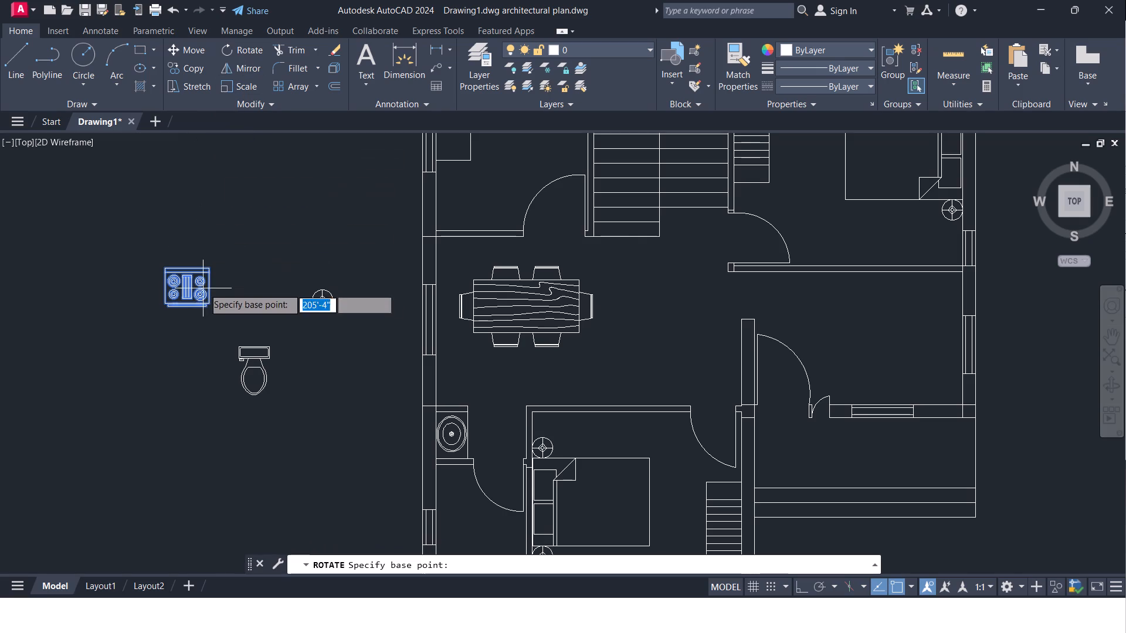
{"action": "left_click", "coordinate": [208, 267]}
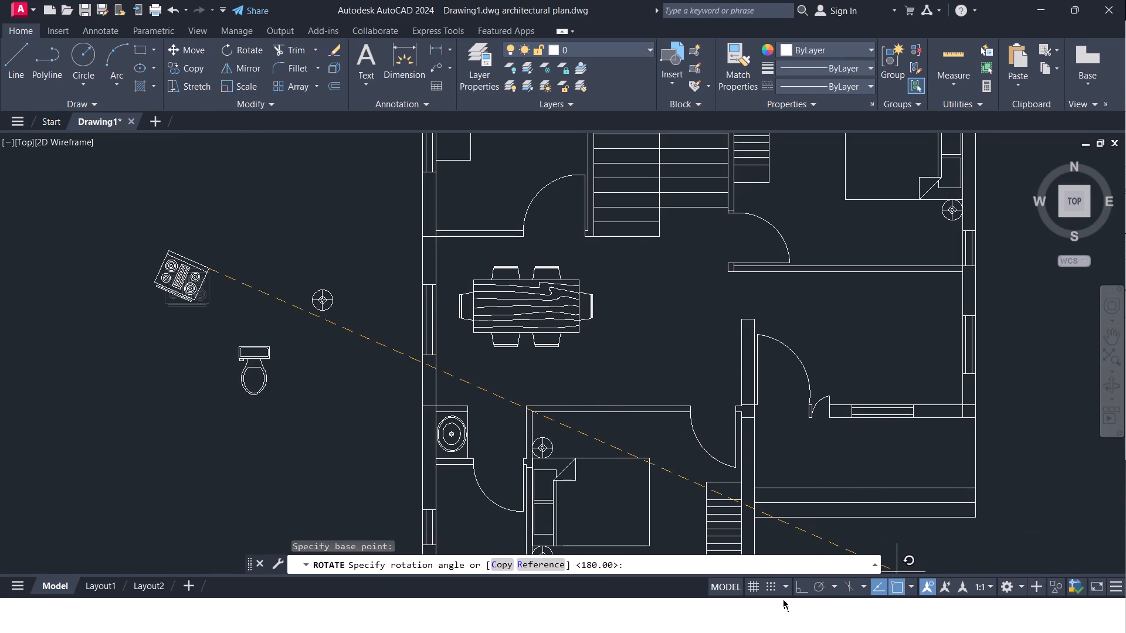
{"action": "left_click", "coordinate": [799, 591]}
{"action": "left_click", "coordinate": [247, 182]}
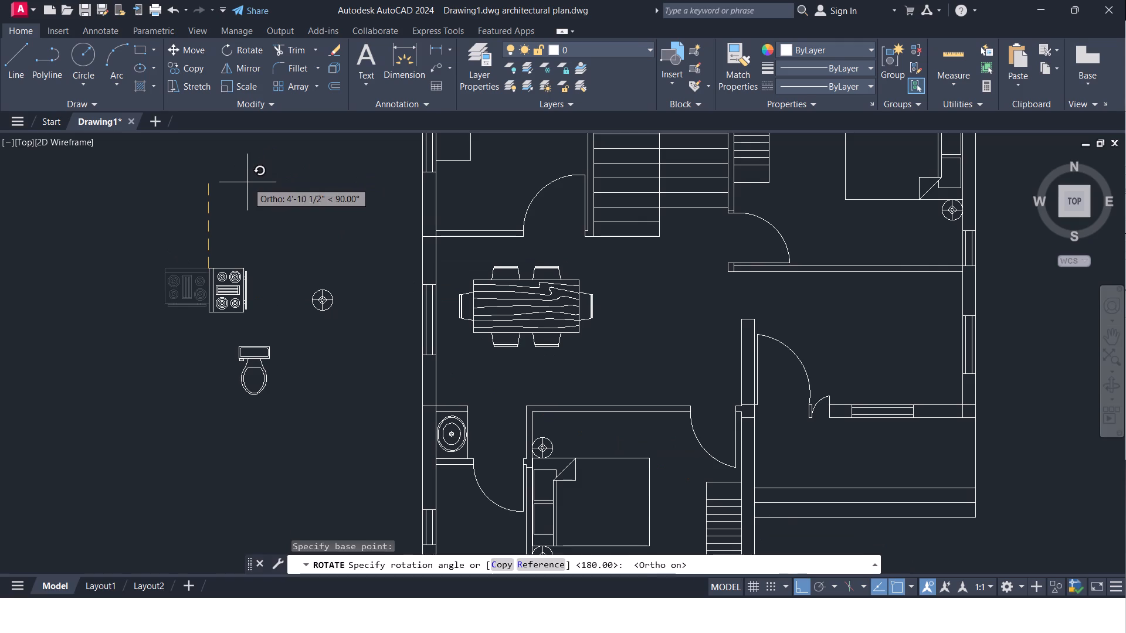
Move the rotated range-oven, with Ortho off, onto the south end of the northwest kitchen's counter, against the west wall.
{"action": "left_click", "coordinate": [174, 246]}
{"action": "left_click", "coordinate": [276, 332]}
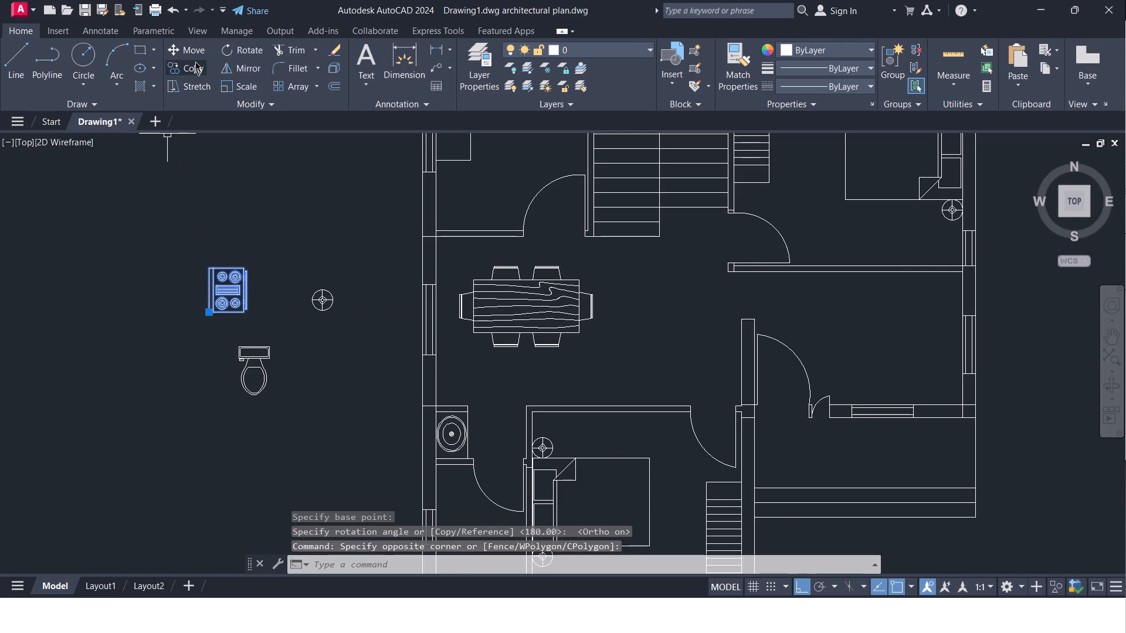
{"action": "left_click", "coordinate": [194, 53]}
{"action": "left_click", "coordinate": [224, 290]}
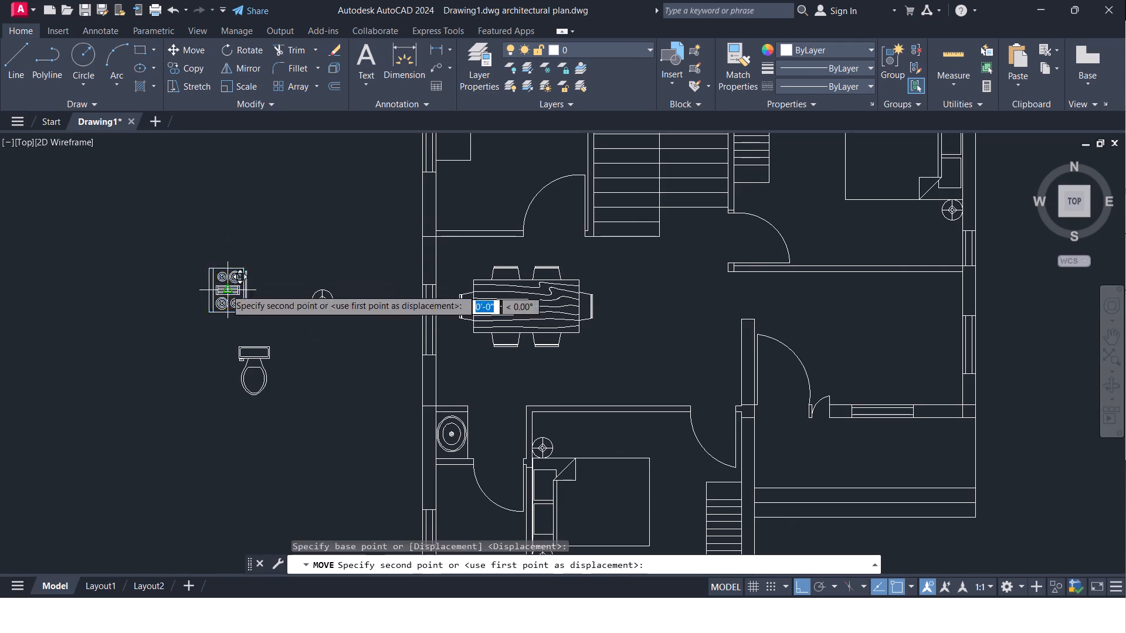
{"action": "left_click", "coordinate": [798, 587]}
{"action": "middle_click_drag", "start_coordinate": [541, 290], "coordinate": [535, 445]}
{"action": "scroll", "coordinate": [467, 270], "scroll_direction": "up", "scroll_amount": 1}
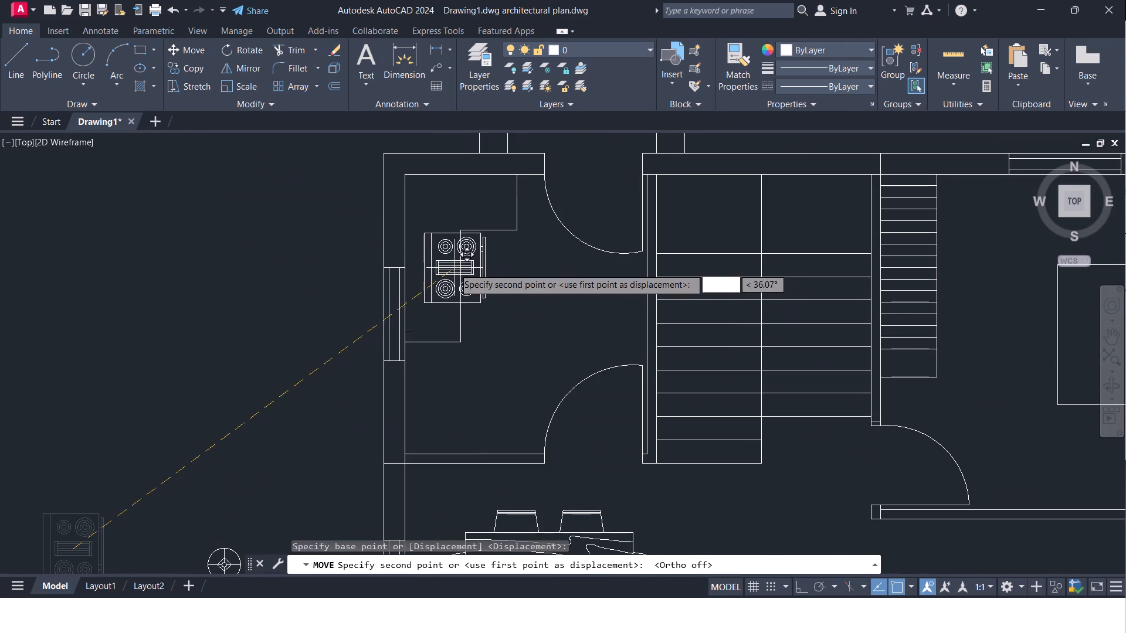
{"action": "scroll", "coordinate": [433, 286], "scroll_direction": "up", "scroll_amount": 1}
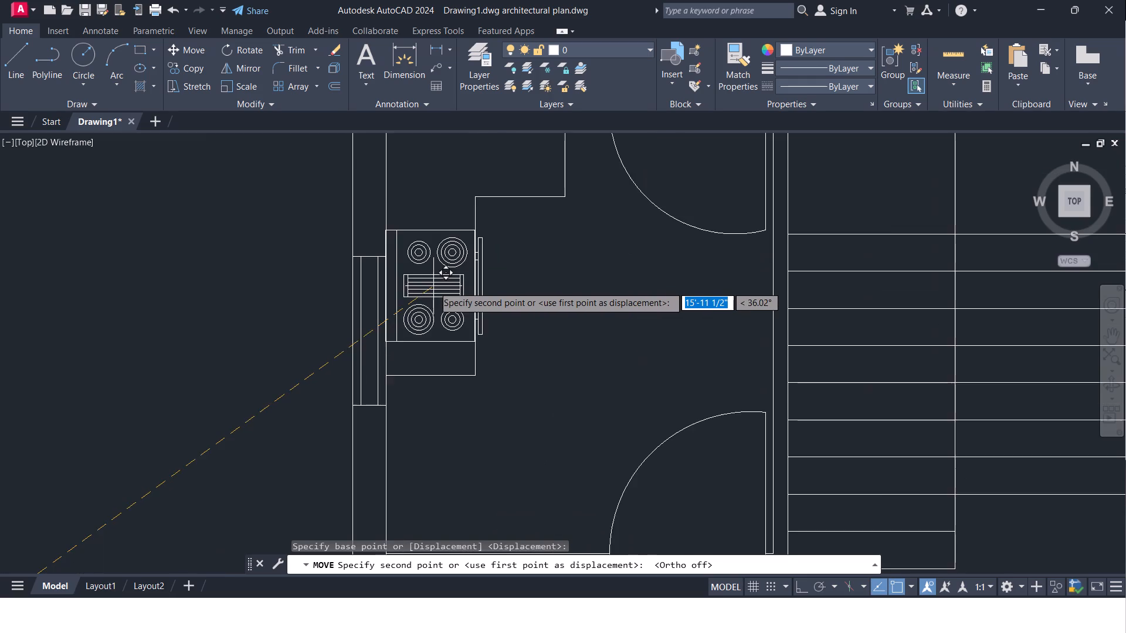
{"action": "scroll", "coordinate": [433, 286], "scroll_direction": "up", "scroll_amount": 1}
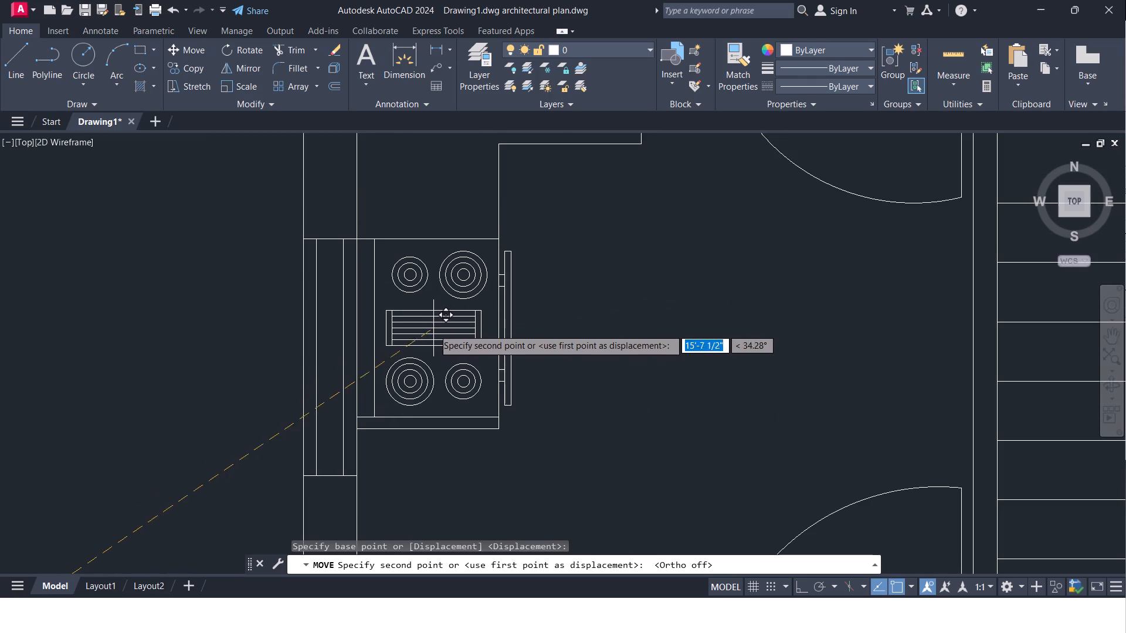
{"action": "left_click", "coordinate": [433, 340]}
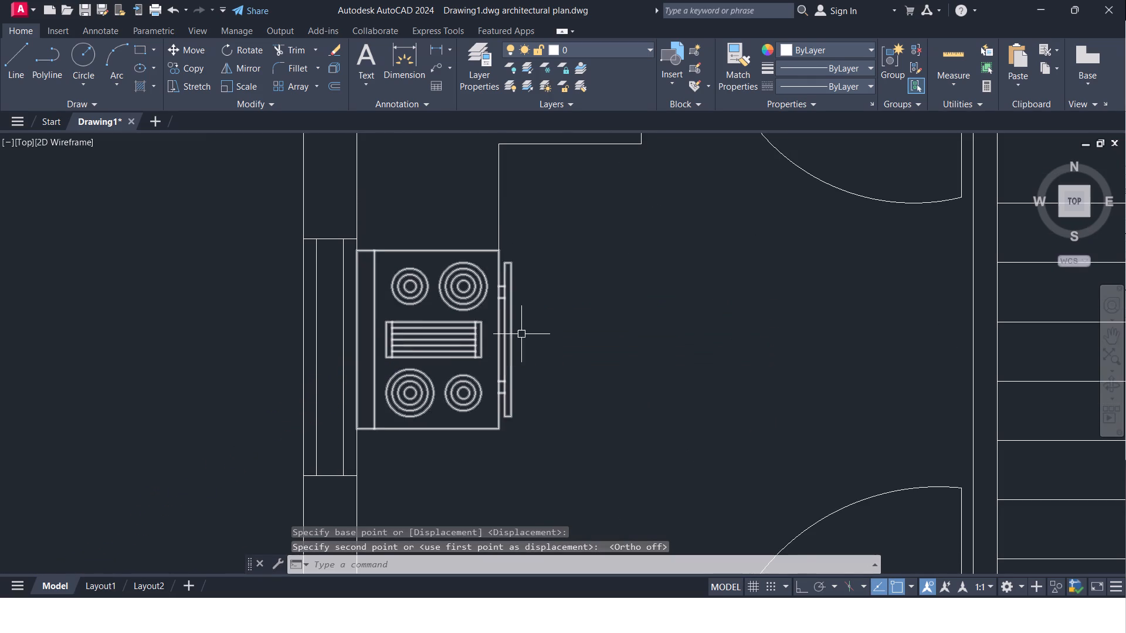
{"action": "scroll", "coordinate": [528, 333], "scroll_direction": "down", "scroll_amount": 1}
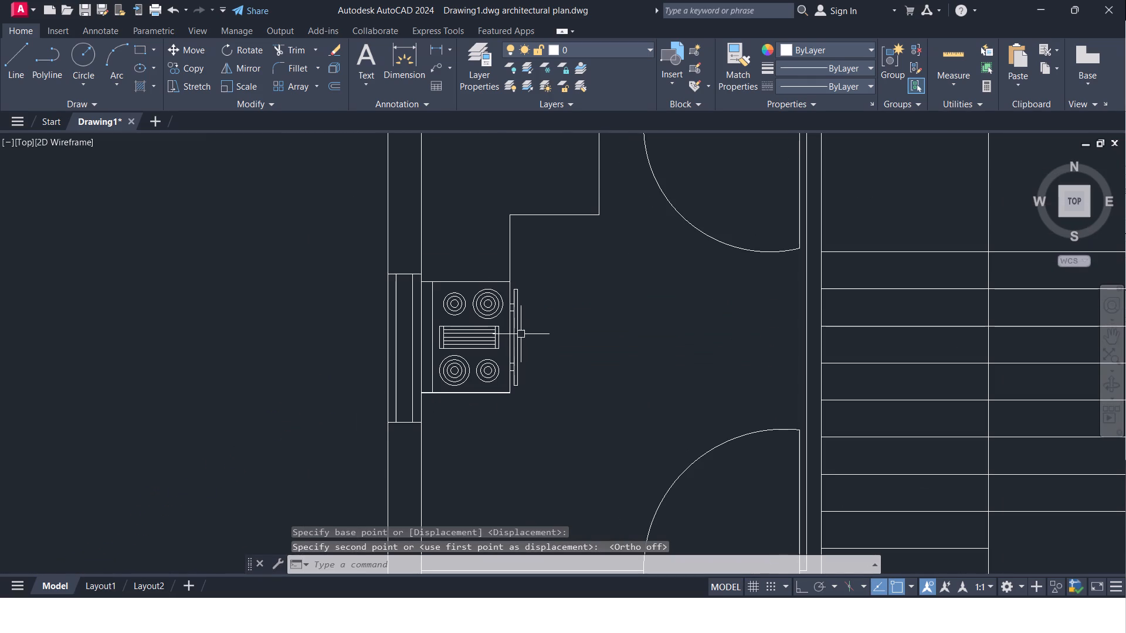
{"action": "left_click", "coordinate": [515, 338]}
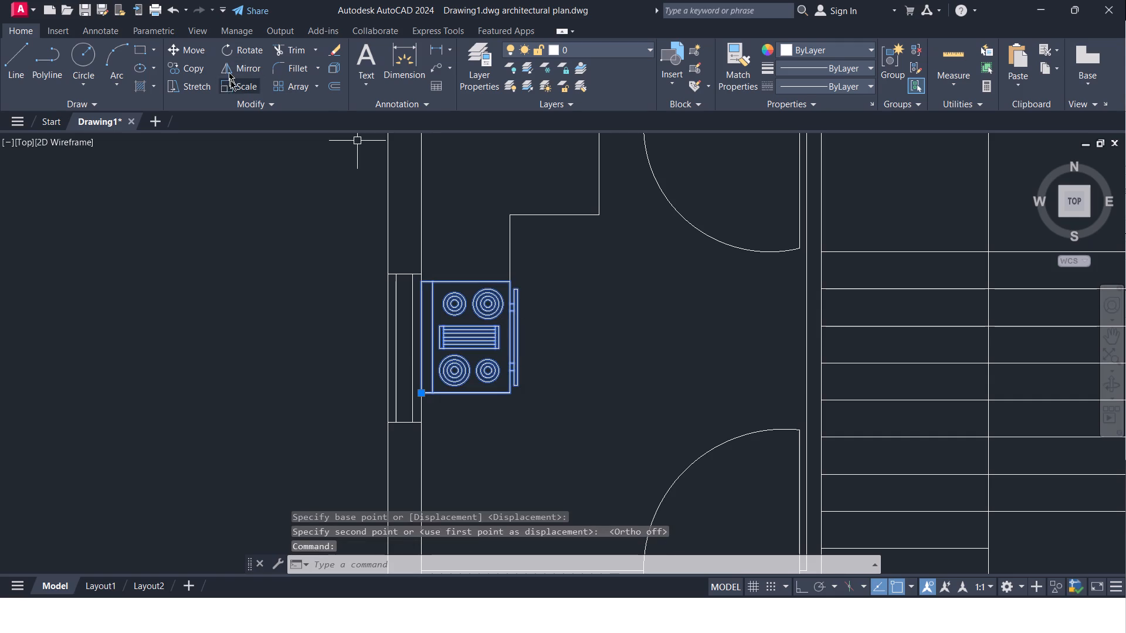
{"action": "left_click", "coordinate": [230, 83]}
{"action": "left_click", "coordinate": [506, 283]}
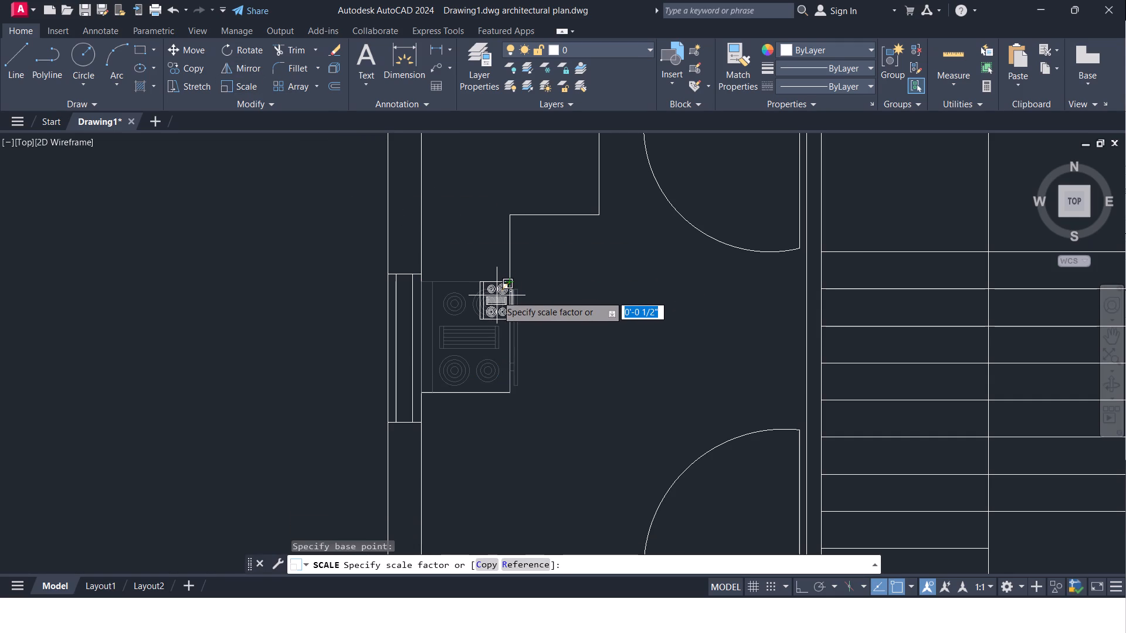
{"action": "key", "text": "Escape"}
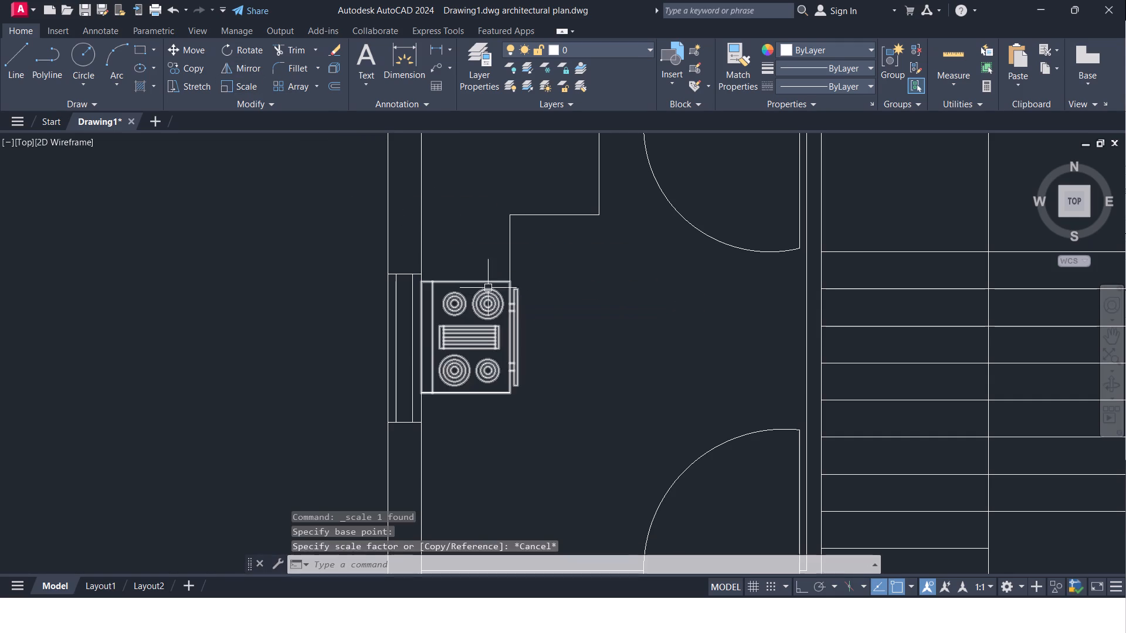
Scale the range-oven down slightly from its northwest corner so it fits within the counter's depth.
{"action": "left_click", "coordinate": [485, 283]}
{"action": "left_click", "coordinate": [221, 90]}
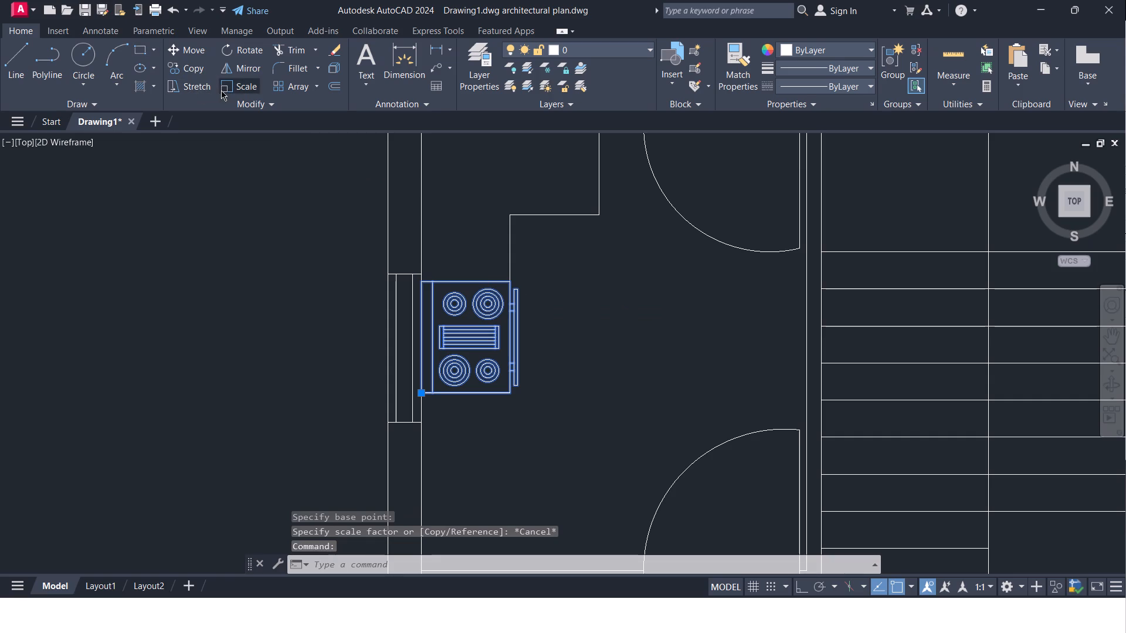
{"action": "left_click", "coordinate": [423, 283]}
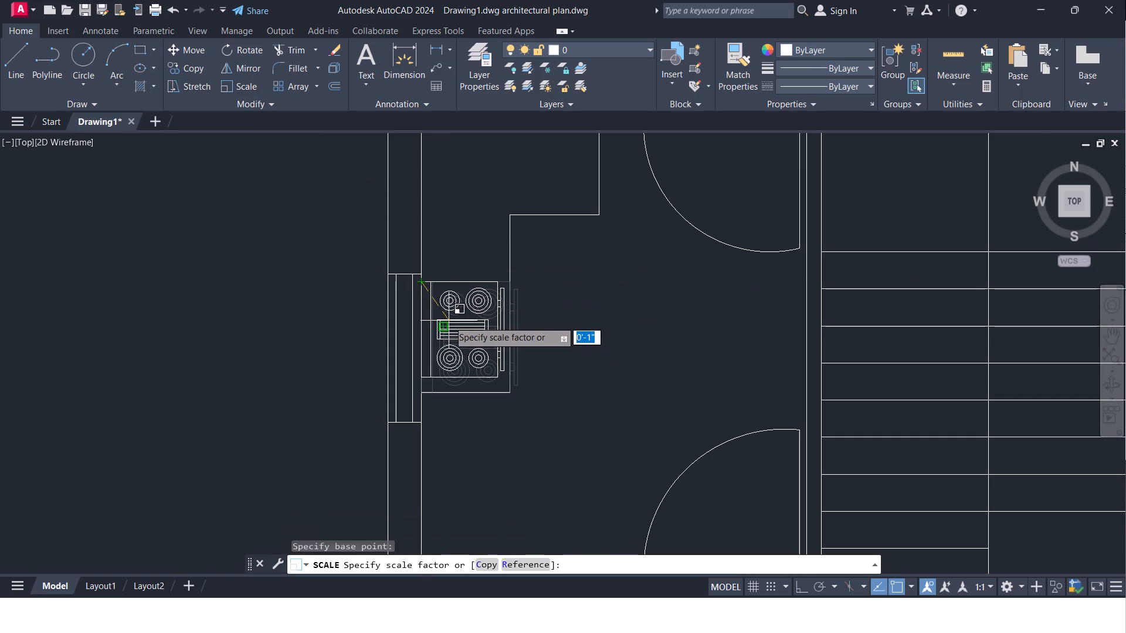
{"action": "scroll", "coordinate": [449, 321], "scroll_direction": "up", "scroll_amount": 1}
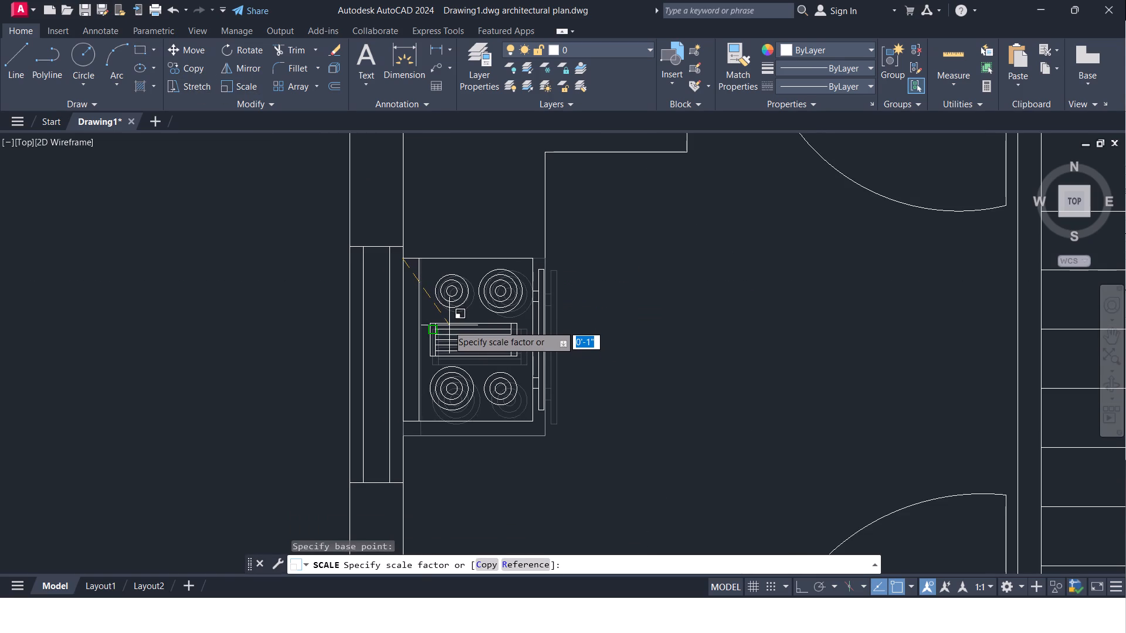
{"action": "left_click", "coordinate": [446, 324]}
Move the range-oven slightly south along the west wall, keeping it inside the counter's south end.
{"action": "left_click", "coordinate": [452, 260]}
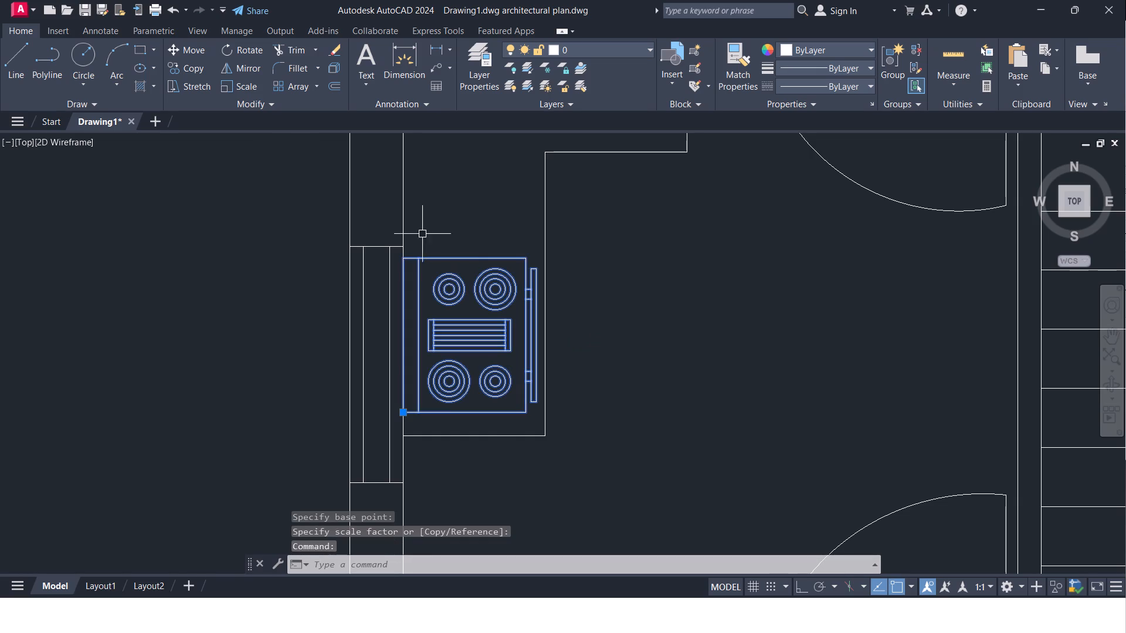
{"action": "left_click", "coordinate": [187, 50]}
{"action": "left_click", "coordinate": [463, 326]}
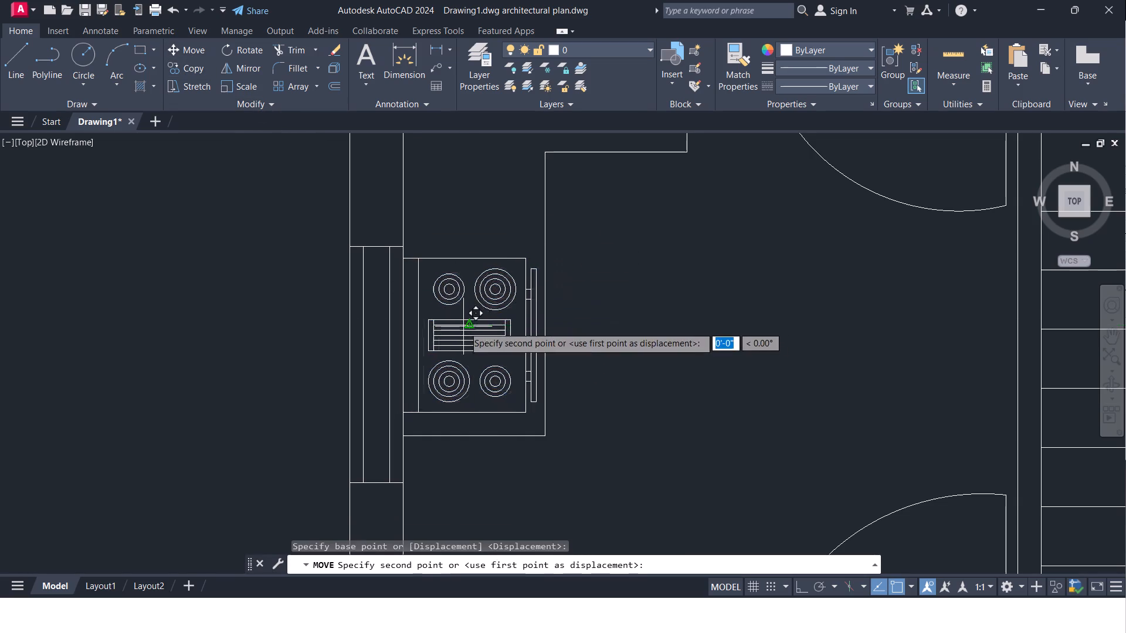
{"action": "left_click", "coordinate": [470, 337]}
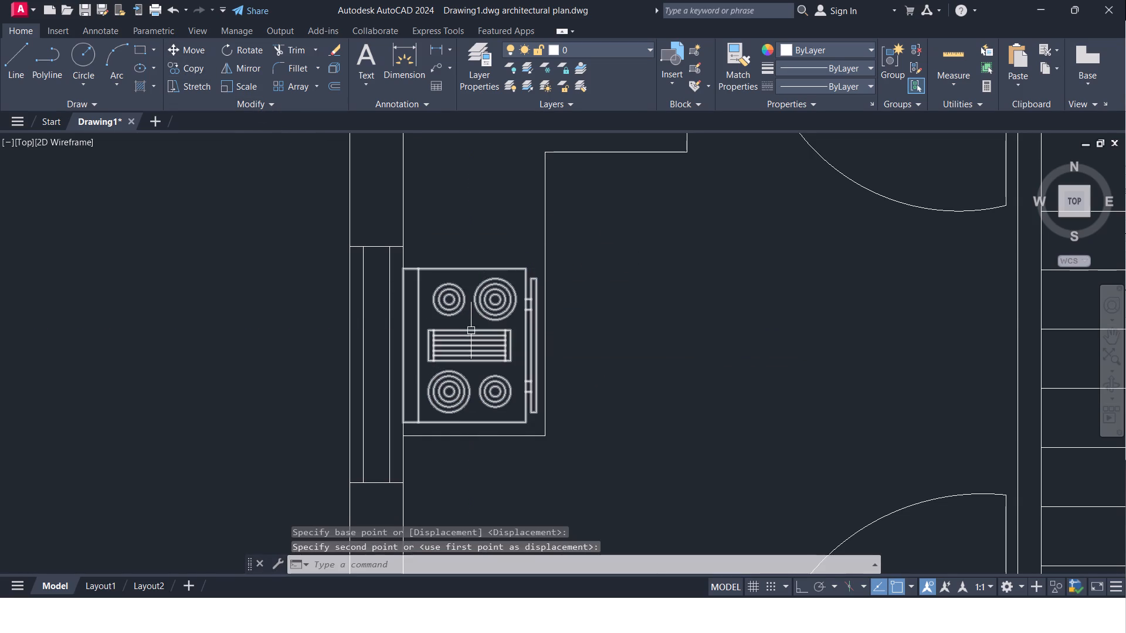
{"action": "scroll", "coordinate": [472, 328], "scroll_direction": "down", "scroll_amount": 2}
{"action": "key", "text": "Escape"}
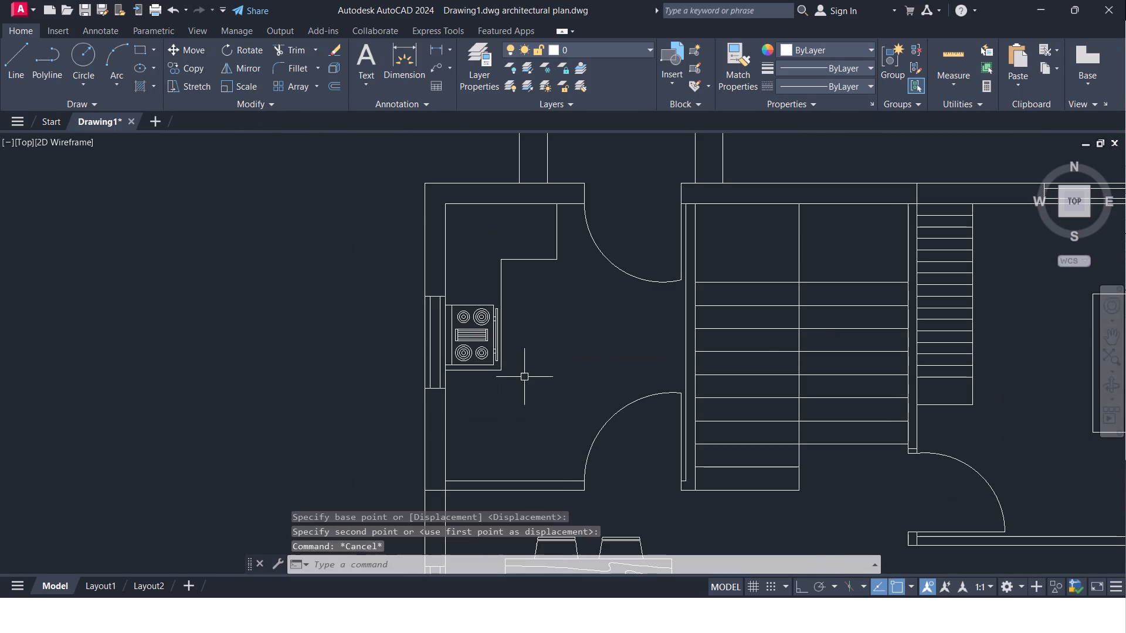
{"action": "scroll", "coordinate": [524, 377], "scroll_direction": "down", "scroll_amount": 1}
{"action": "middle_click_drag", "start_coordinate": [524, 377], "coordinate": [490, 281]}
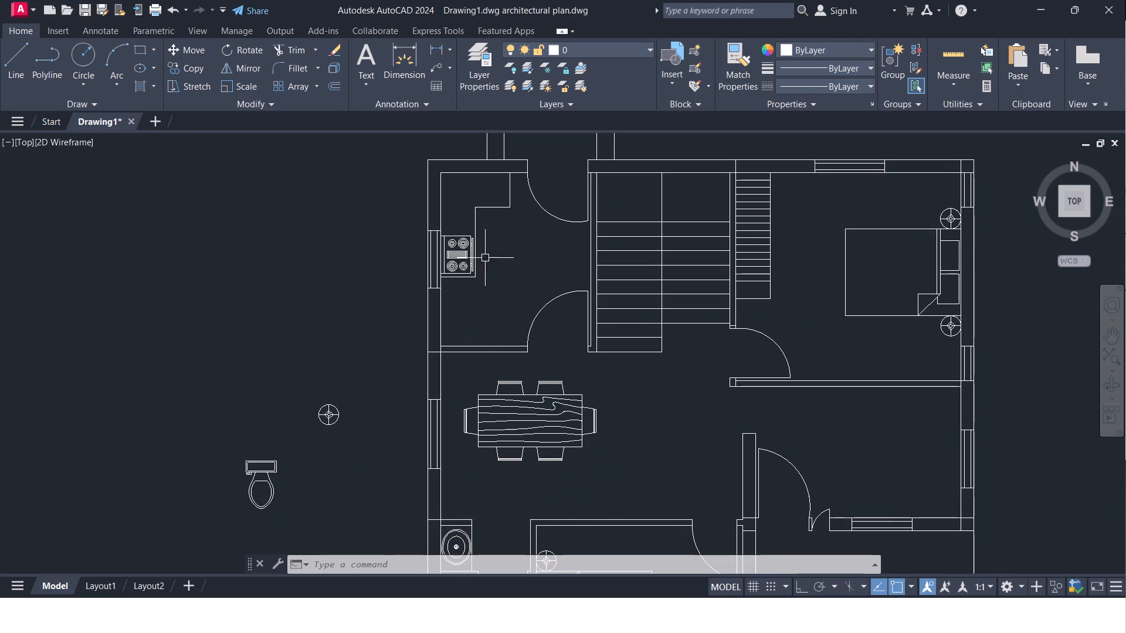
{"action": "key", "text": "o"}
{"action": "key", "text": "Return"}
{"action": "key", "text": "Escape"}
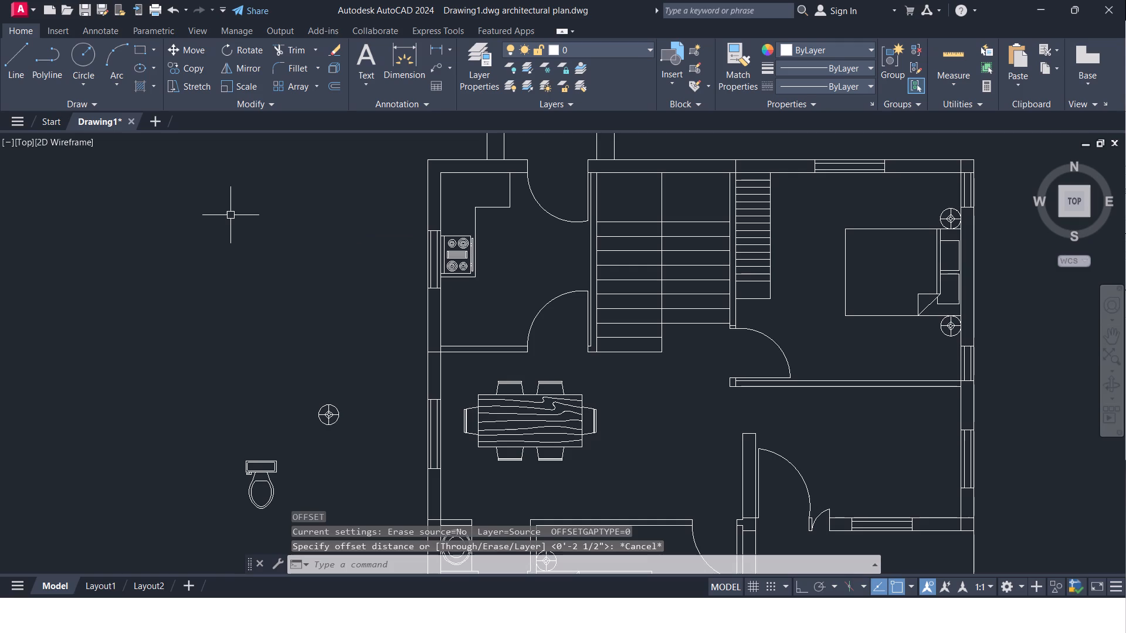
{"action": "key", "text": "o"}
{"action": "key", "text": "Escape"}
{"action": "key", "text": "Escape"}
Insert the Refrigerator 2 door - 36 in top block from DesignCenter's Kitchens.dwg into the empty area west of the plan.
{"action": "type", "text": "dc"}
{"action": "key", "text": "Return"}
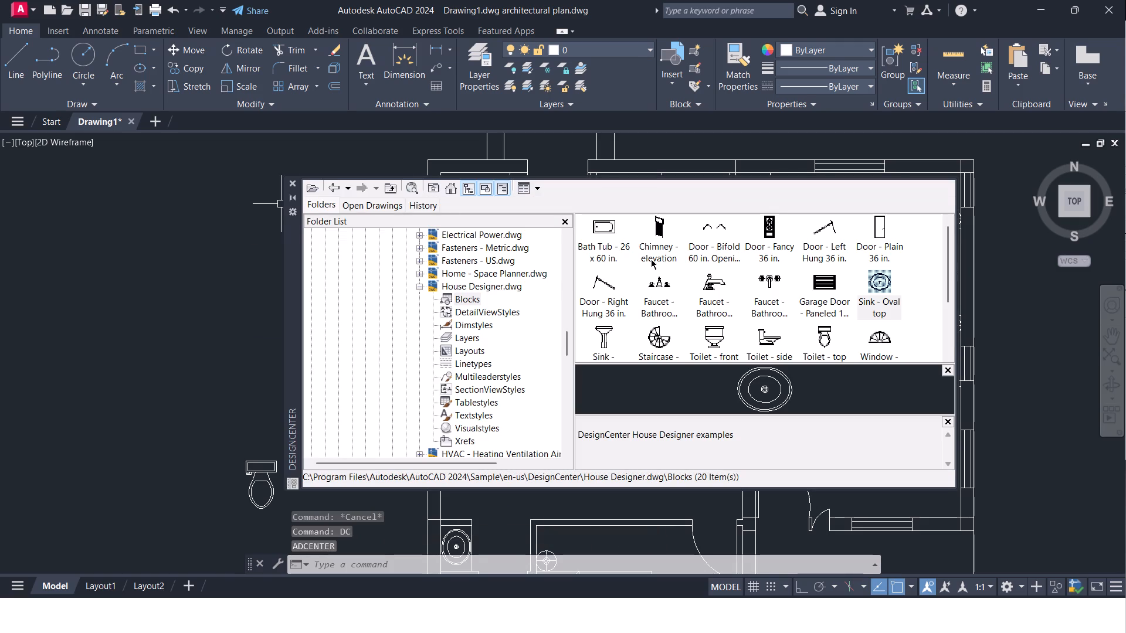
{"action": "left_click", "coordinate": [331, 184]}
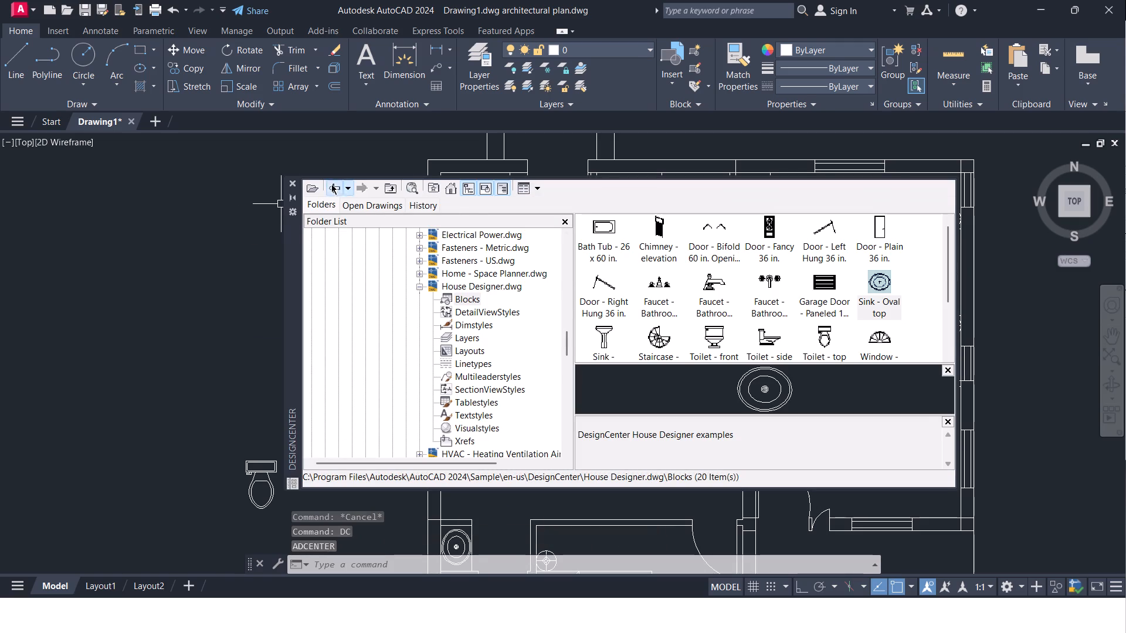
{"action": "left_click", "coordinate": [330, 182]}
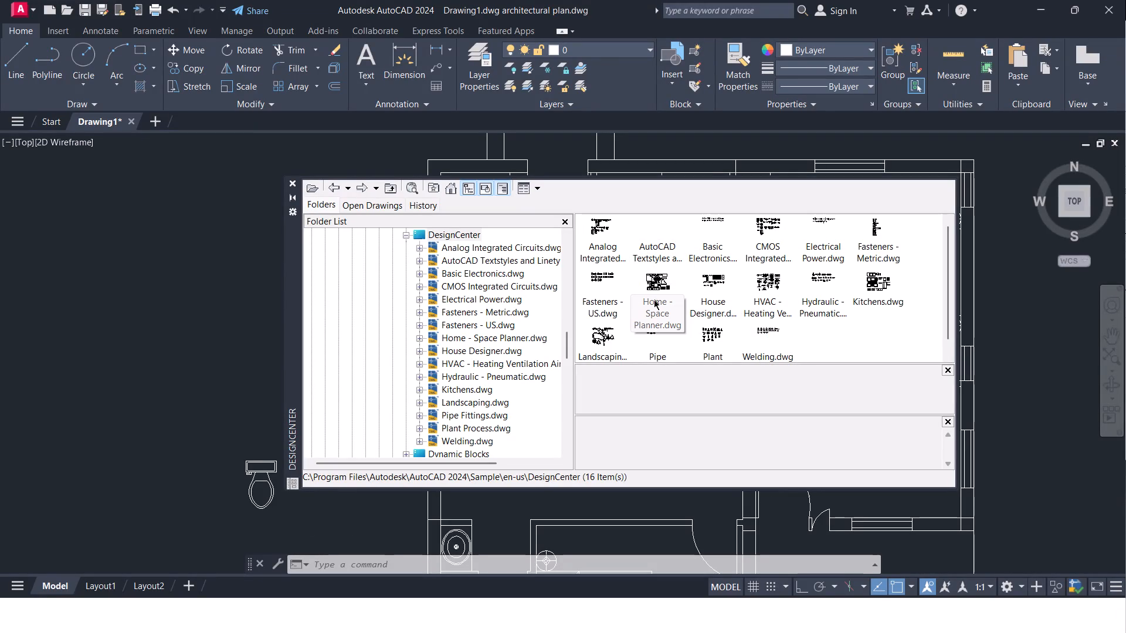
{"action": "double_click", "coordinate": [873, 283]}
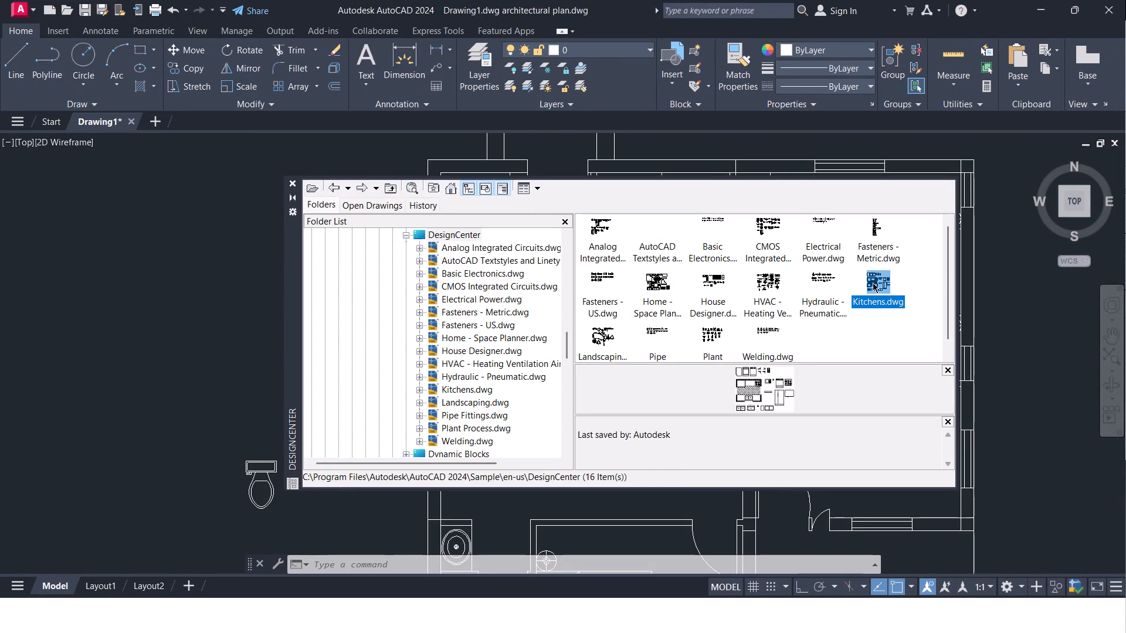
{"action": "double_click", "coordinate": [613, 228]}
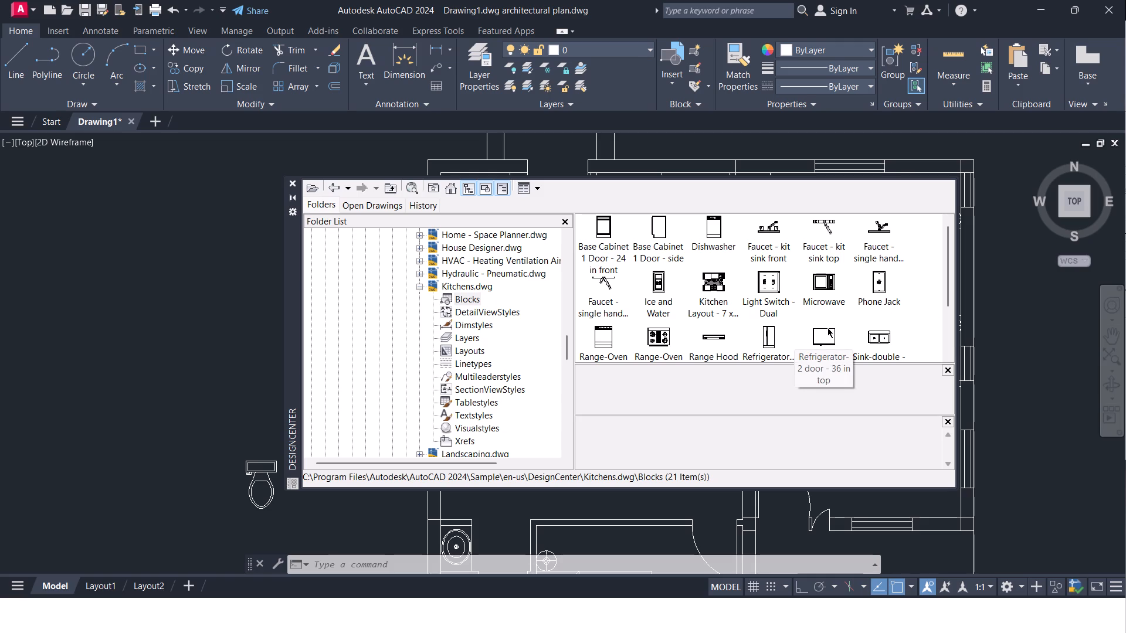
{"action": "scroll", "coordinate": [827, 328], "scroll_direction": "down", "scroll_amount": 2}
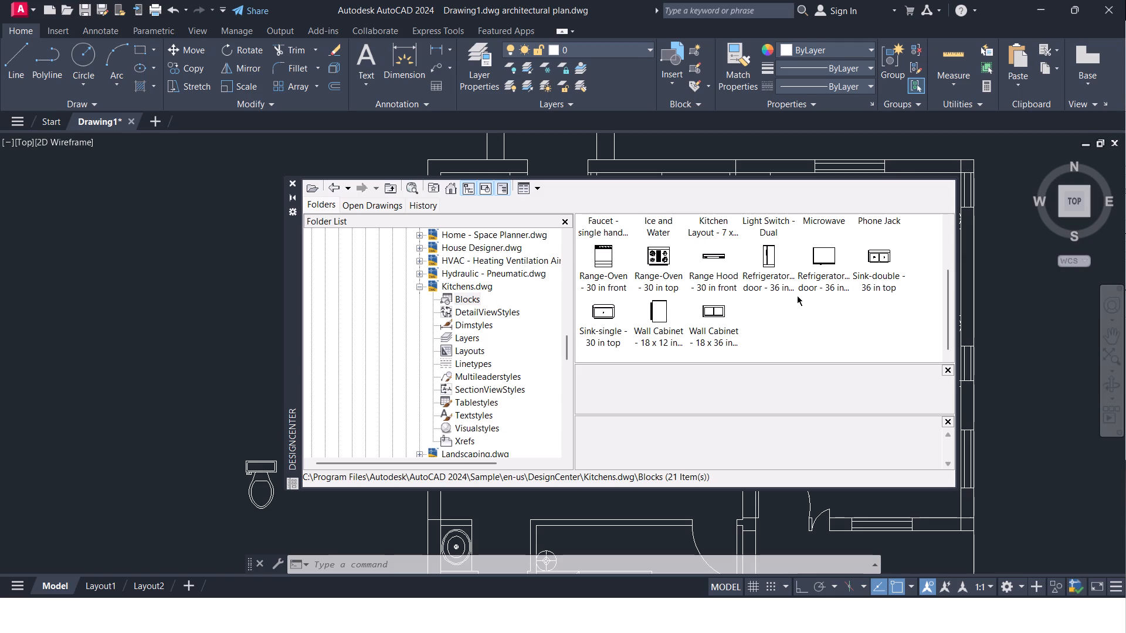
{"action": "scroll", "coordinate": [797, 295], "scroll_direction": "up", "scroll_amount": 1}
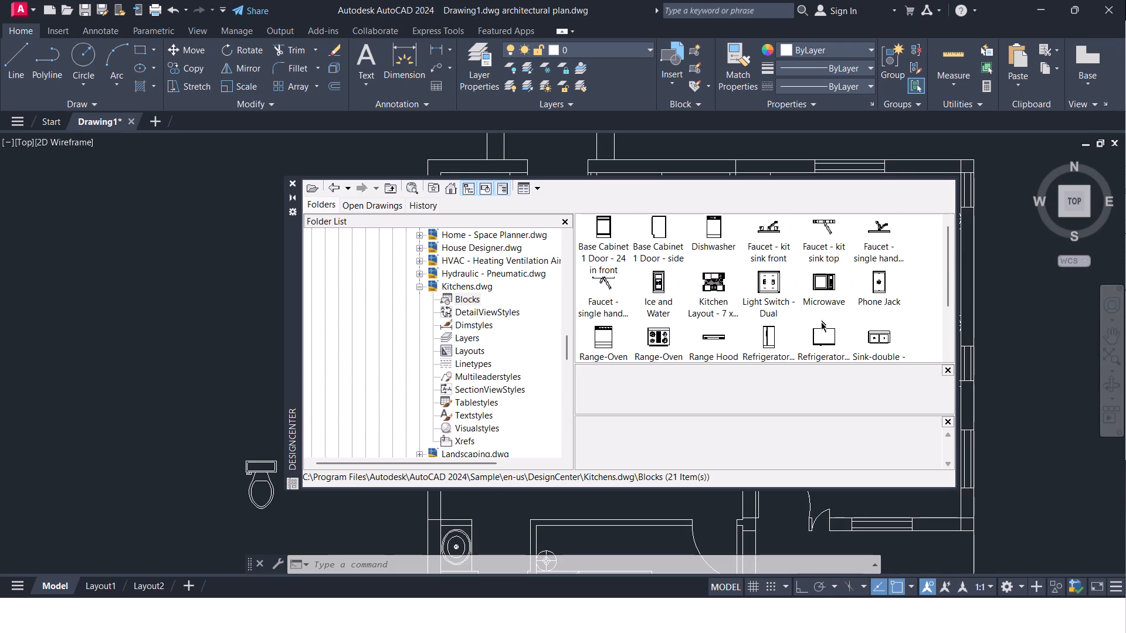
{"action": "left_click", "coordinate": [827, 328]}
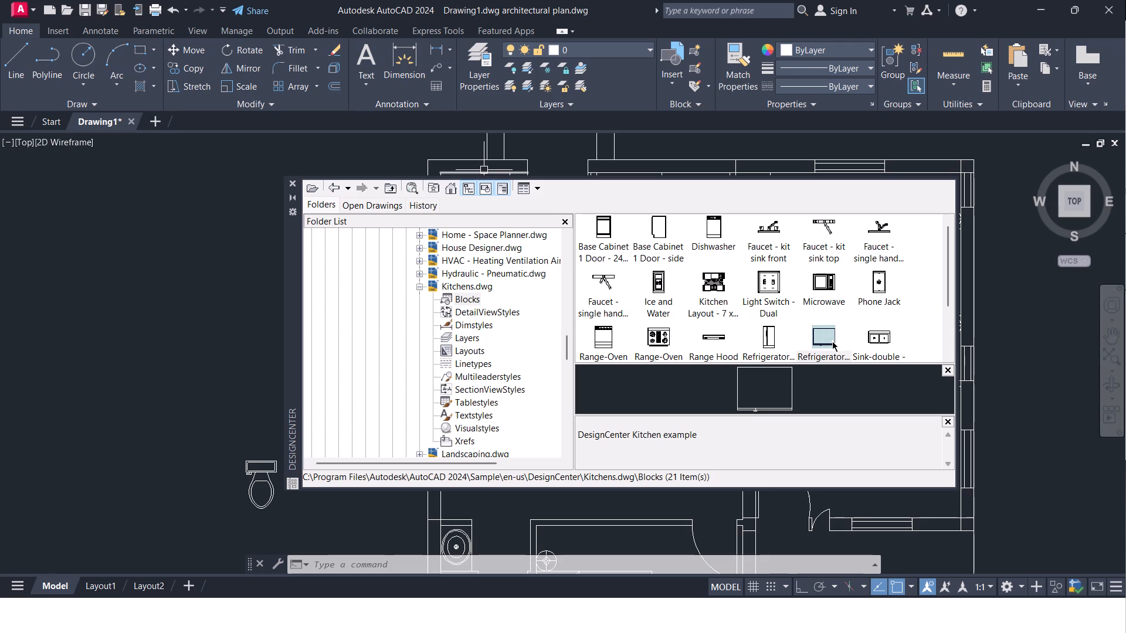
{"action": "left_click_drag", "start_coordinate": [830, 340], "coordinate": [189, 344]}
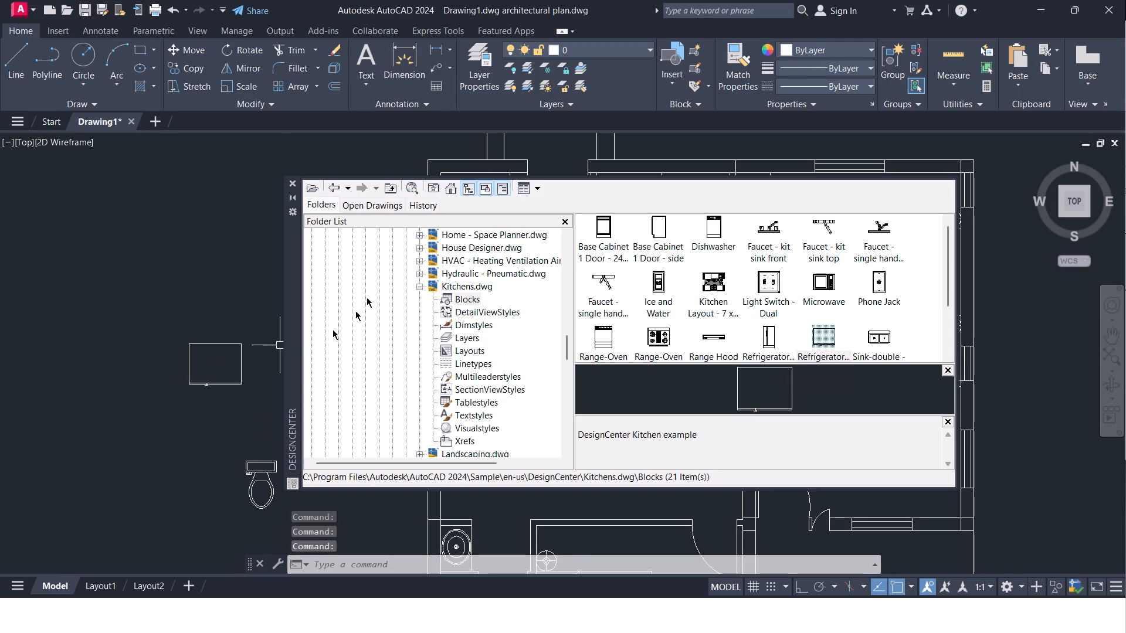
{"action": "left_click", "coordinate": [294, 183]}
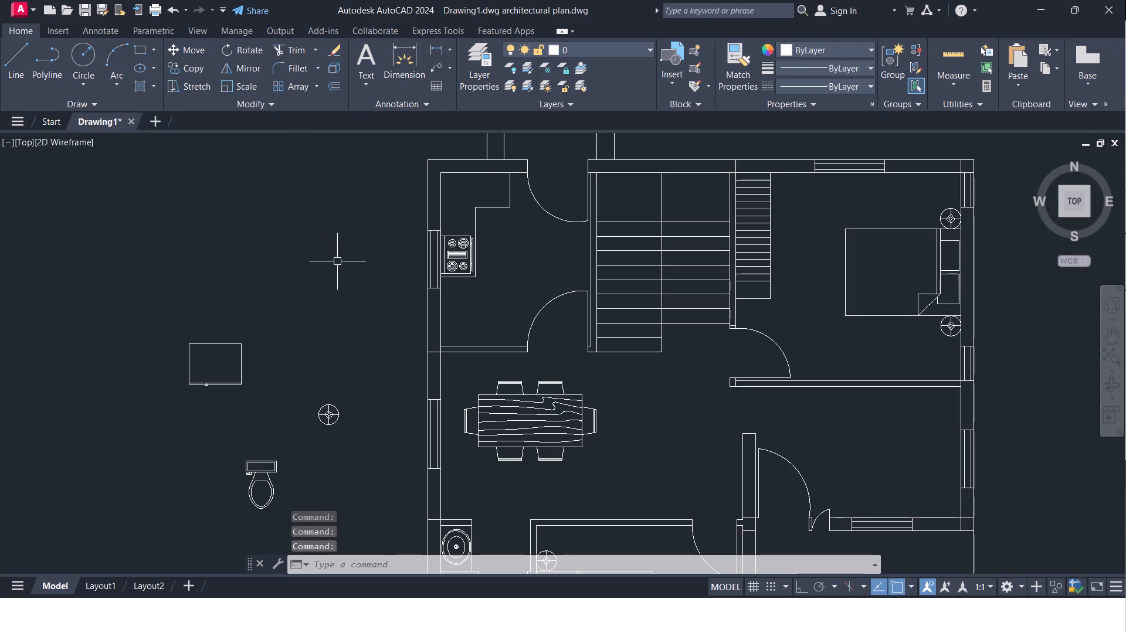
Rotate the refrigerator 90° about its northeast corner, with Ortho on, so its door side faces east.
{"action": "left_click_drag", "start_coordinate": [171, 322], "coordinate": [171, 328]}
{"action": "left_click", "coordinate": [277, 416]}
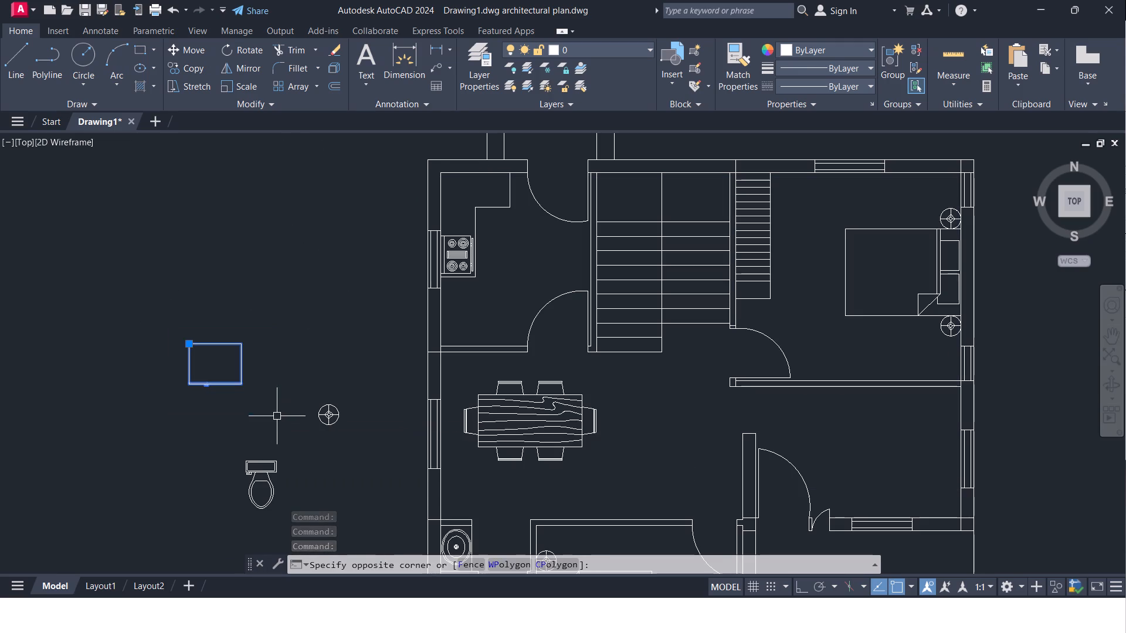
{"action": "left_click", "coordinate": [229, 53]}
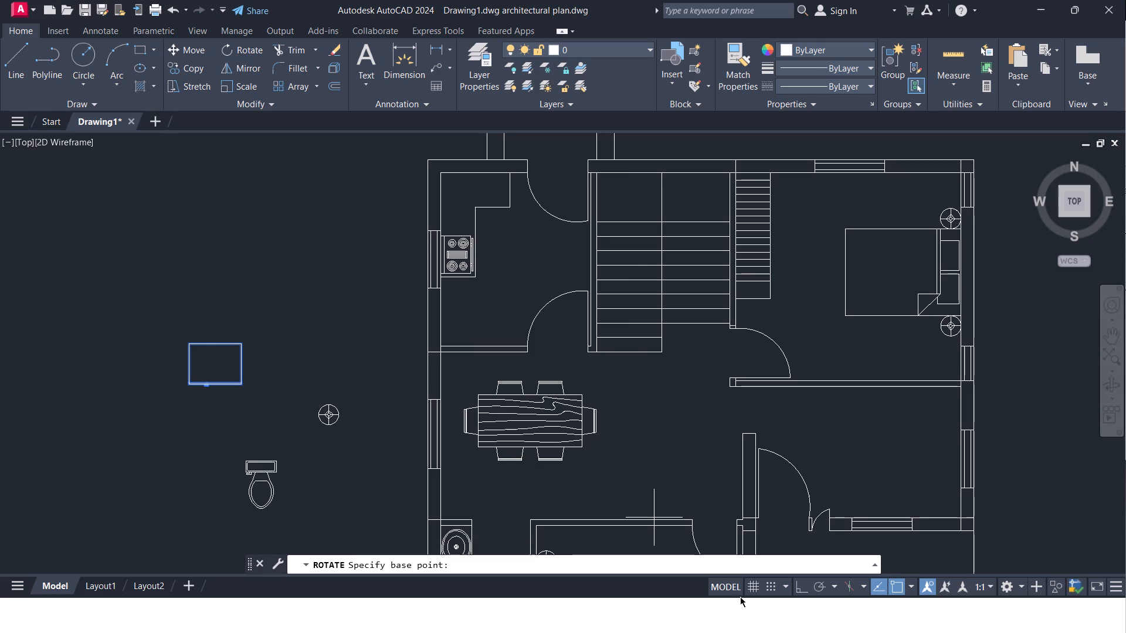
{"action": "left_click", "coordinate": [799, 590]}
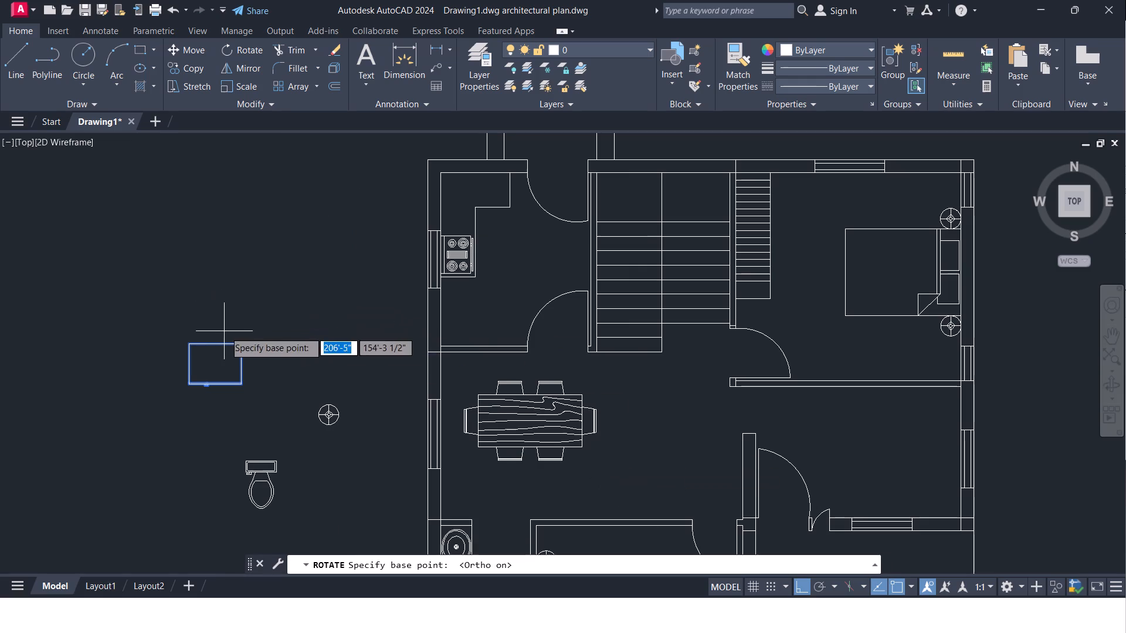
{"action": "left_click", "coordinate": [240, 339]}
{"action": "left_click", "coordinate": [235, 290]}
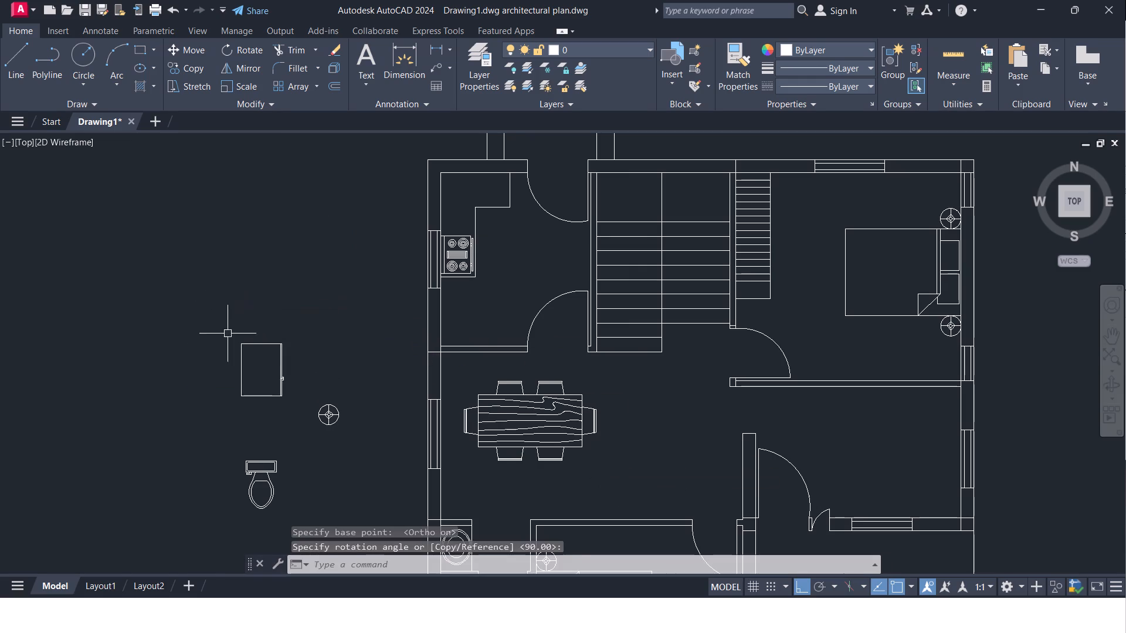
Move the rotated refrigerator, with Ortho off, into the northwest kitchen beside the west wall, just south of the range-oven counter.
{"action": "left_click_drag", "start_coordinate": [205, 332], "coordinate": [218, 337]}
{"action": "left_click", "coordinate": [292, 406]}
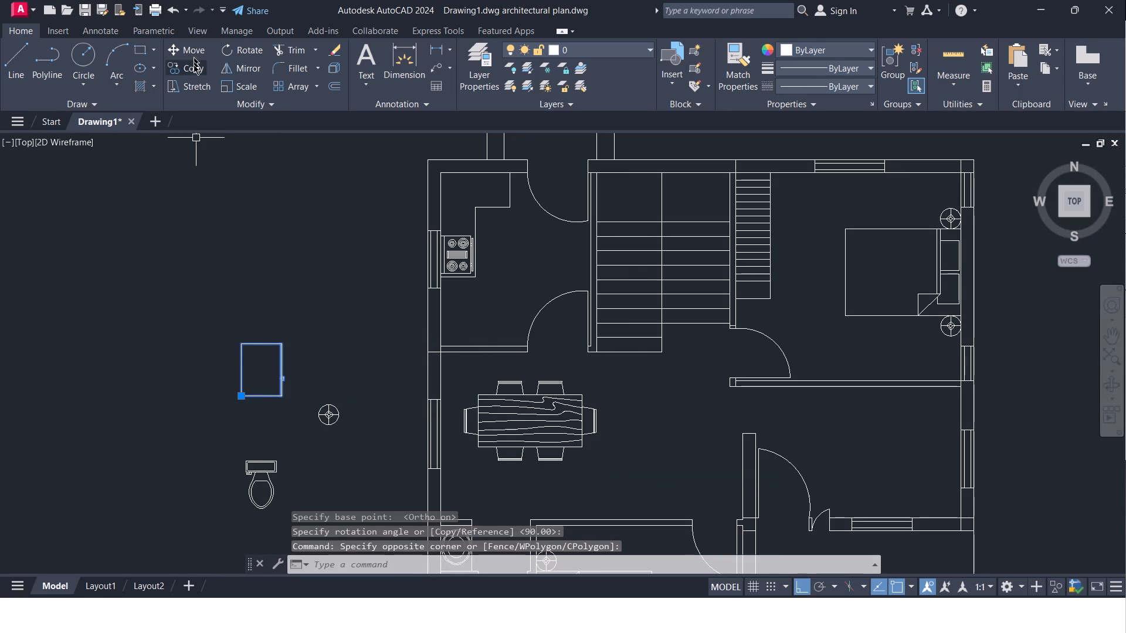
{"action": "left_click", "coordinate": [193, 49]}
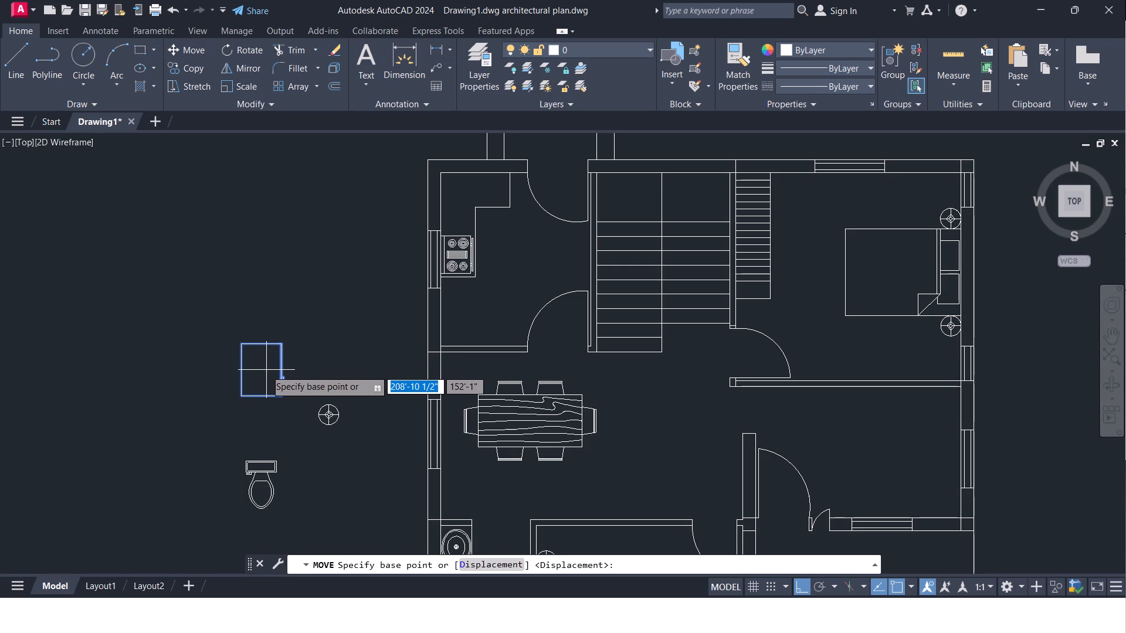
{"action": "left_click", "coordinate": [262, 370]}
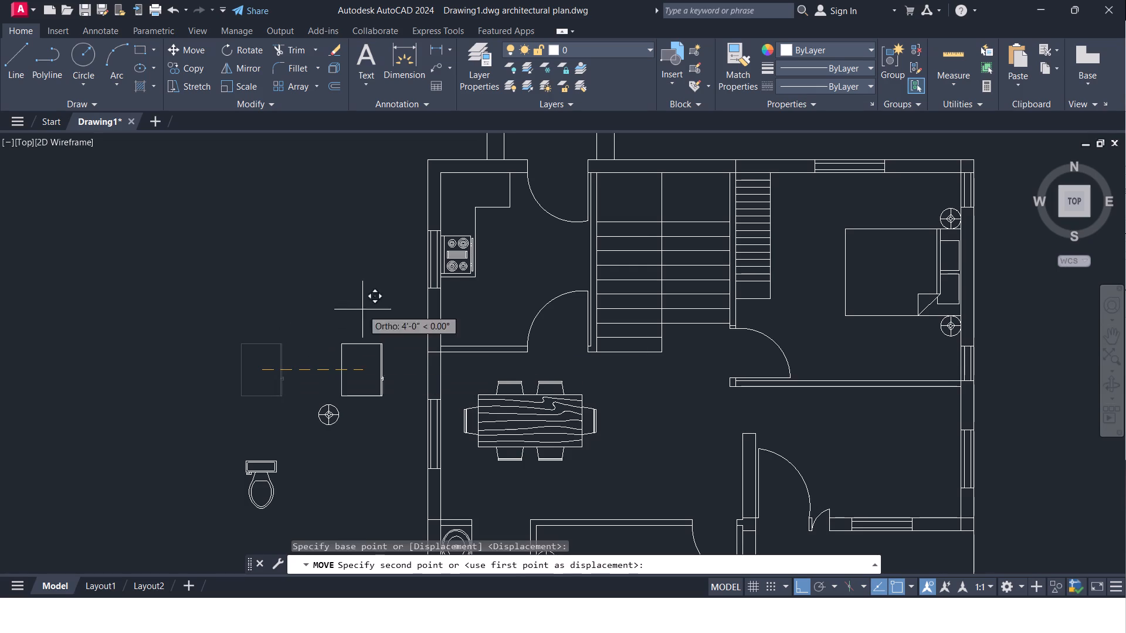
{"action": "left_click", "coordinate": [805, 583]}
{"action": "scroll", "coordinate": [469, 305], "scroll_direction": "up", "scroll_amount": 1}
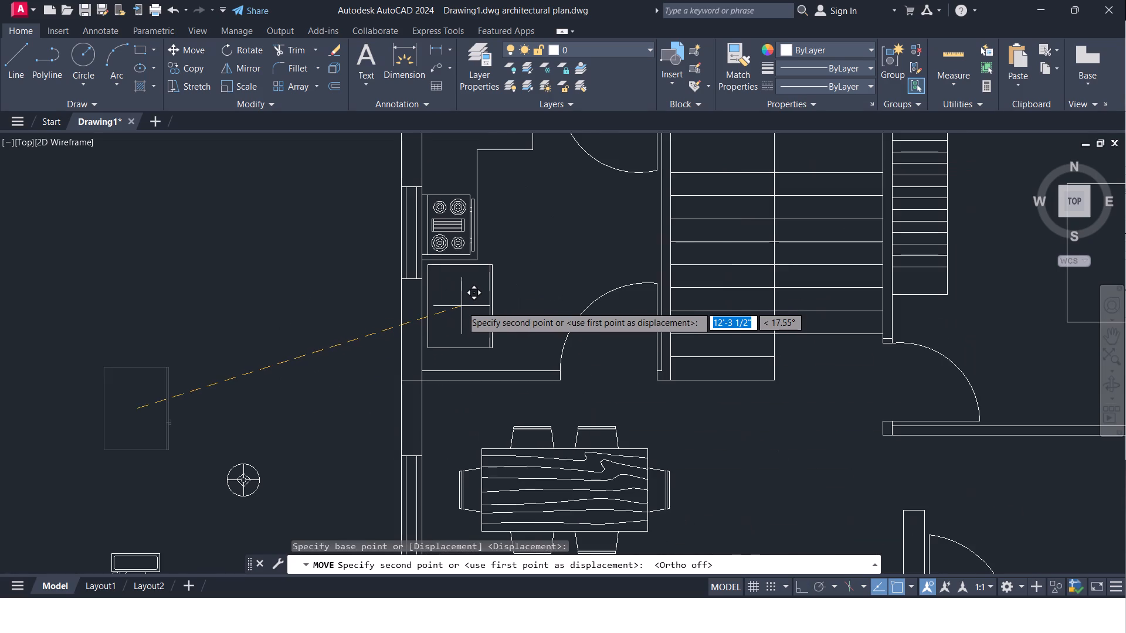
{"action": "middle_click_drag", "start_coordinate": [459, 309], "coordinate": [459, 320]}
{"action": "scroll", "coordinate": [459, 320], "scroll_direction": "up", "scroll_amount": 1}
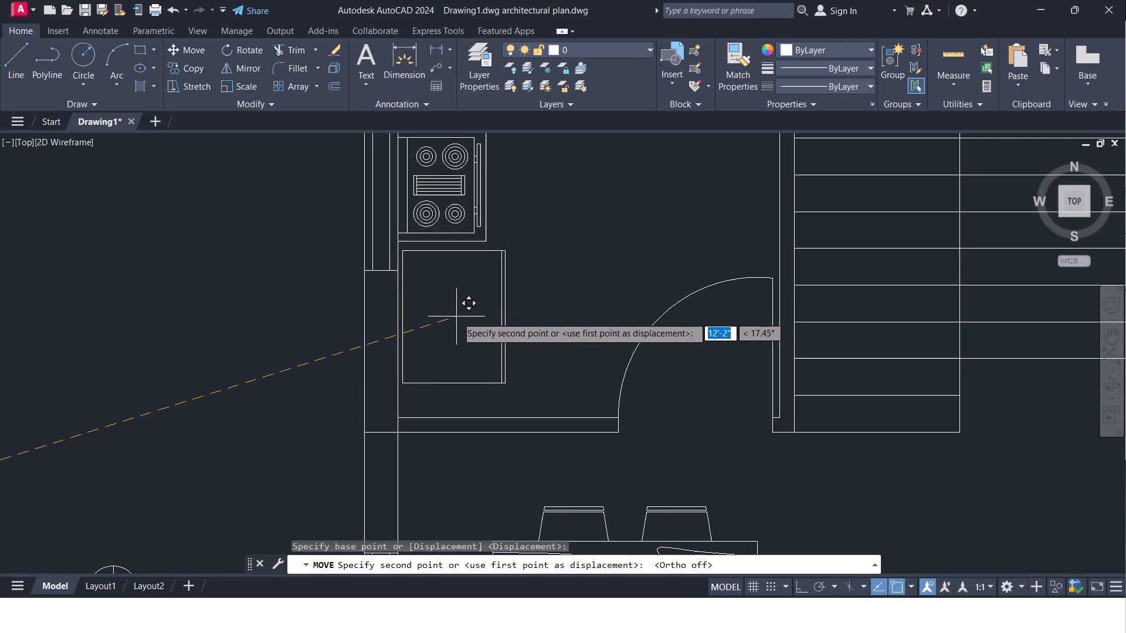
{"action": "left_click", "coordinate": [457, 316]}
Scale the refrigerator down from its northwest corner to roughly match the counter's depth.
{"action": "left_click", "coordinate": [426, 252]}
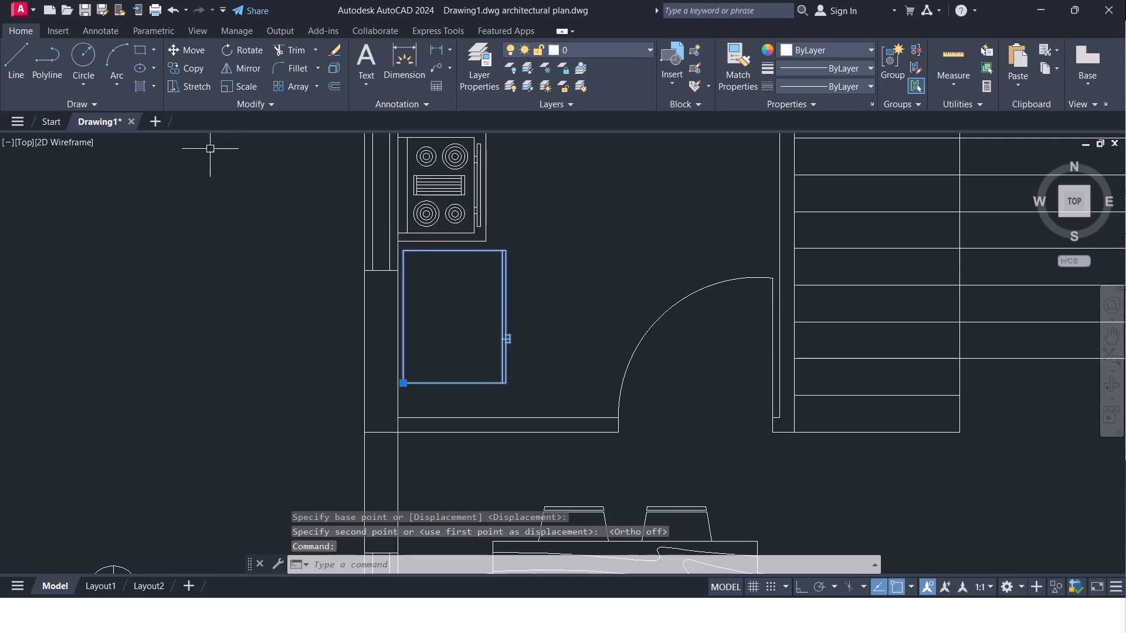
{"action": "left_click", "coordinate": [232, 90]}
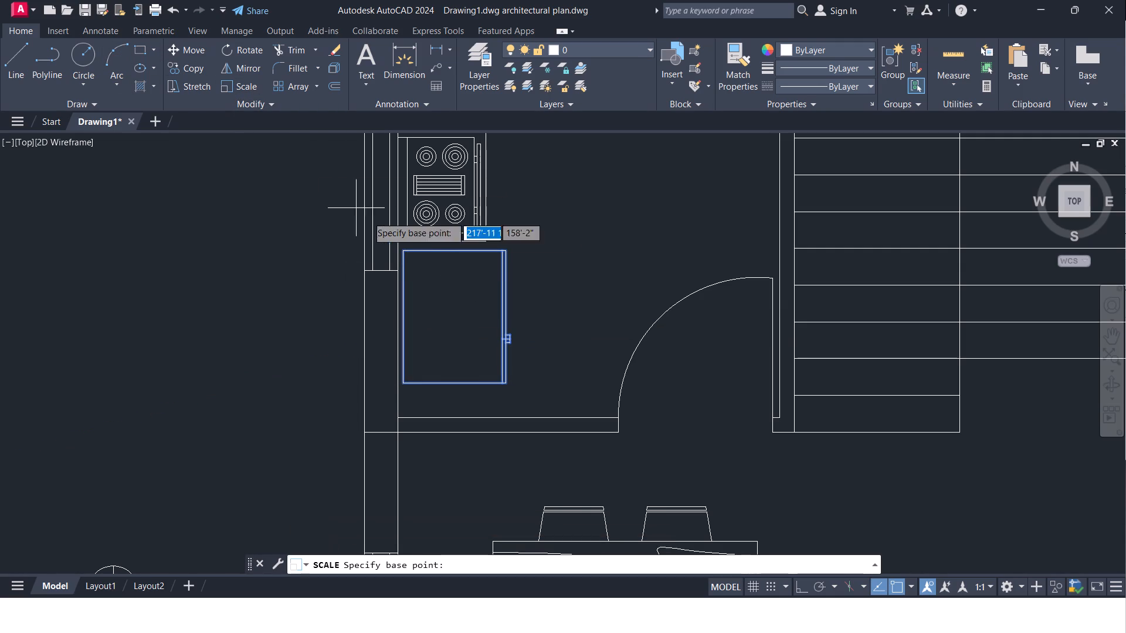
{"action": "left_click", "coordinate": [402, 249]}
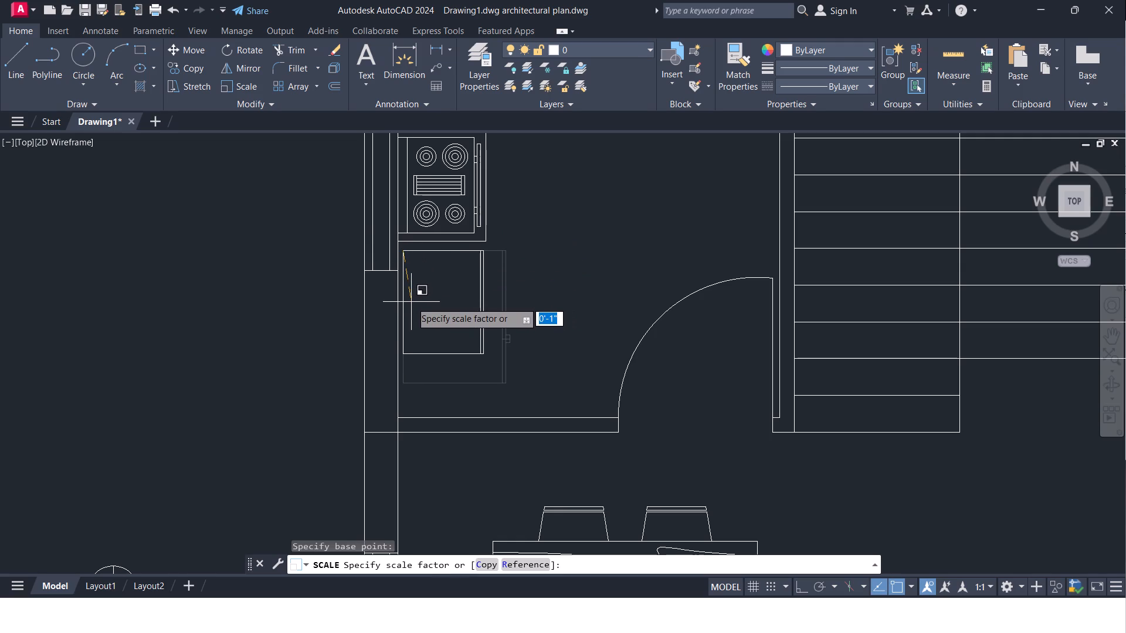
{"action": "left_click", "coordinate": [411, 302]}
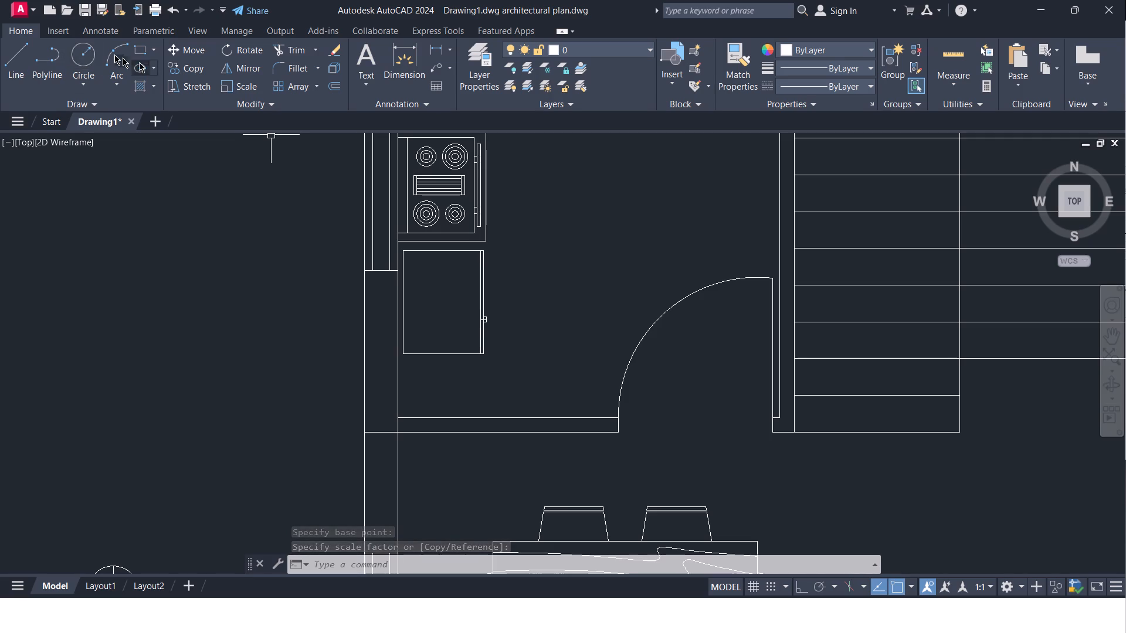
Move the refrigerator slightly south along the west wall, between the counter and the kitchen's south wall.
{"action": "left_click", "coordinate": [441, 252]}
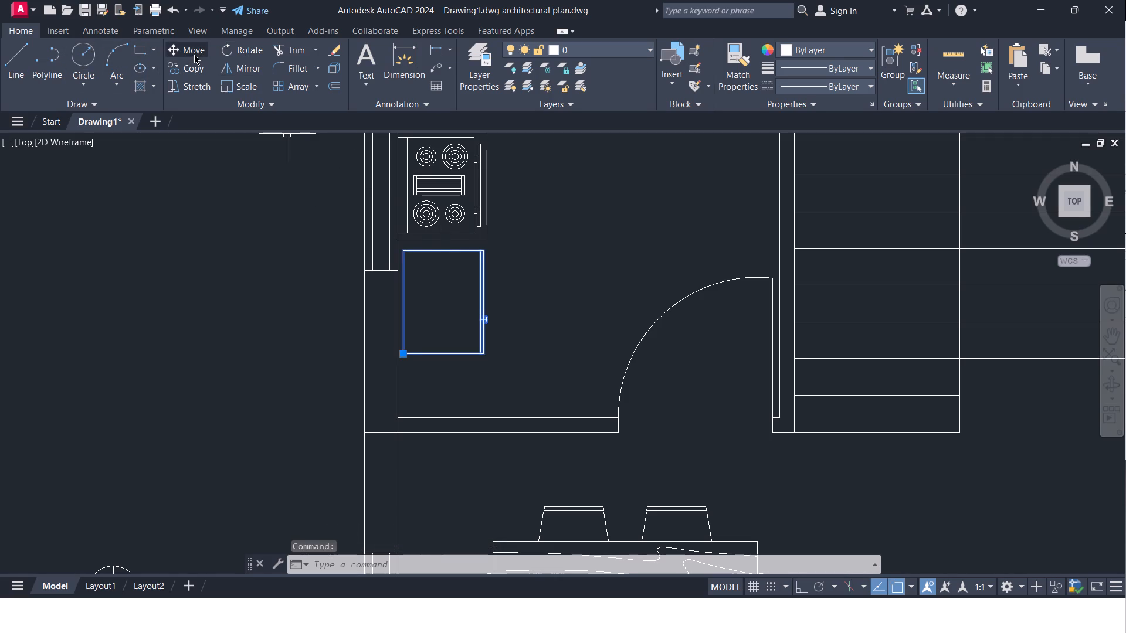
{"action": "left_click", "coordinate": [194, 55]}
{"action": "left_click", "coordinate": [435, 298]}
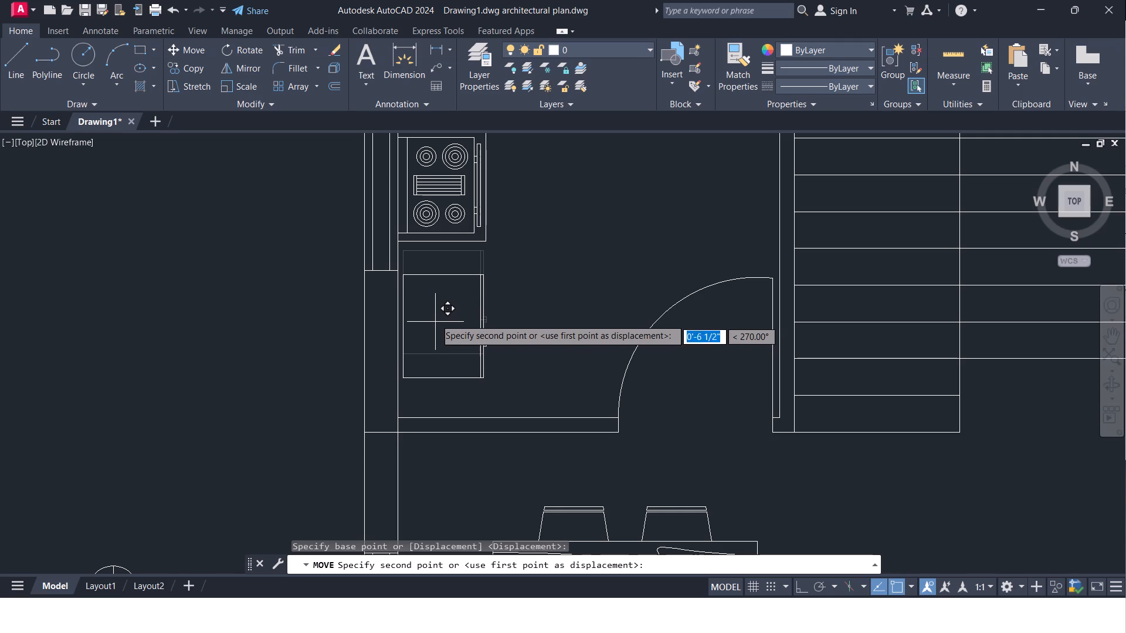
{"action": "left_click", "coordinate": [435, 313]}
Trim off the part of the staircase's central divider line that extends north of the northernmost tread.
{"action": "scroll", "coordinate": [436, 306], "scroll_direction": "down", "scroll_amount": 2}
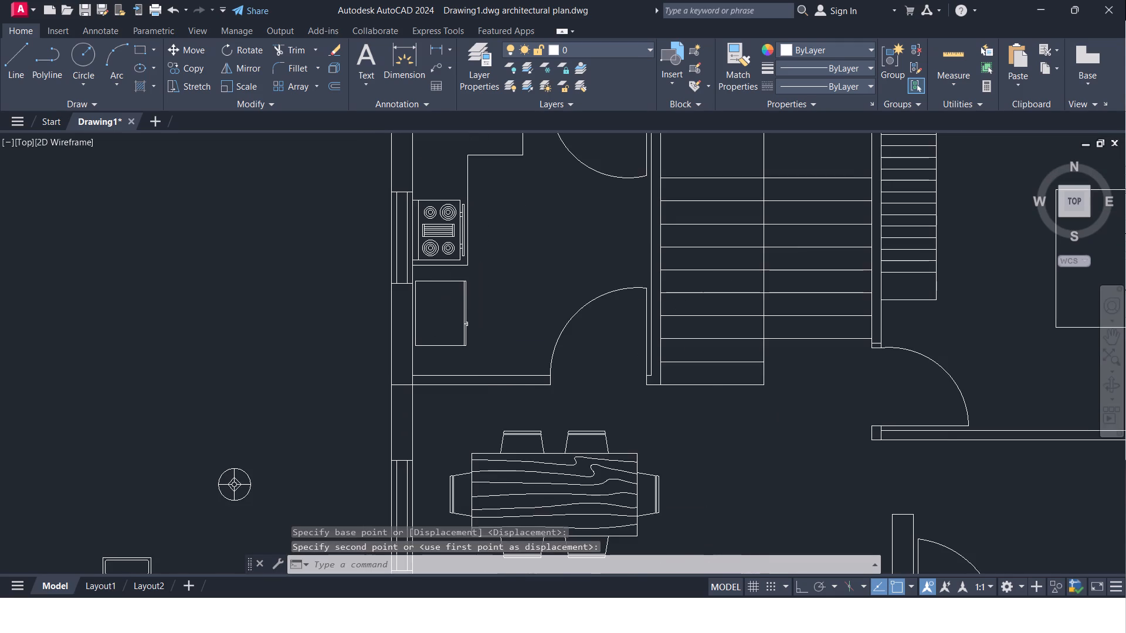
{"action": "middle_click_drag", "start_coordinate": [497, 226], "coordinate": [416, 209]}
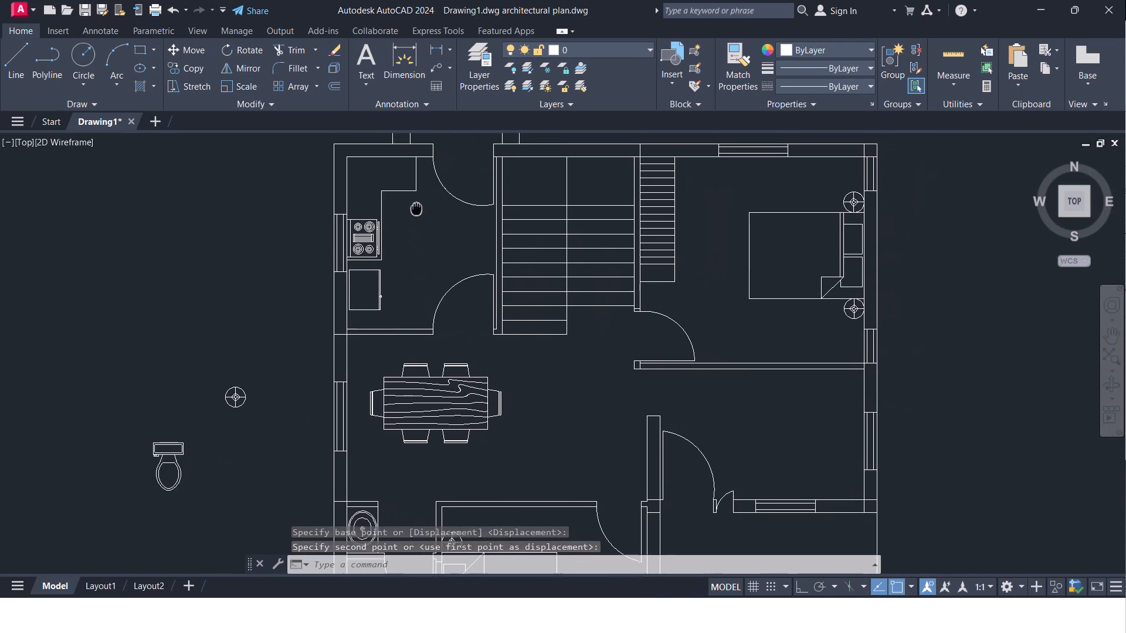
{"action": "middle_click_drag", "start_coordinate": [416, 209], "coordinate": [416, 210]}
{"action": "middle_click_drag", "start_coordinate": [609, 190], "coordinate": [494, 211]}
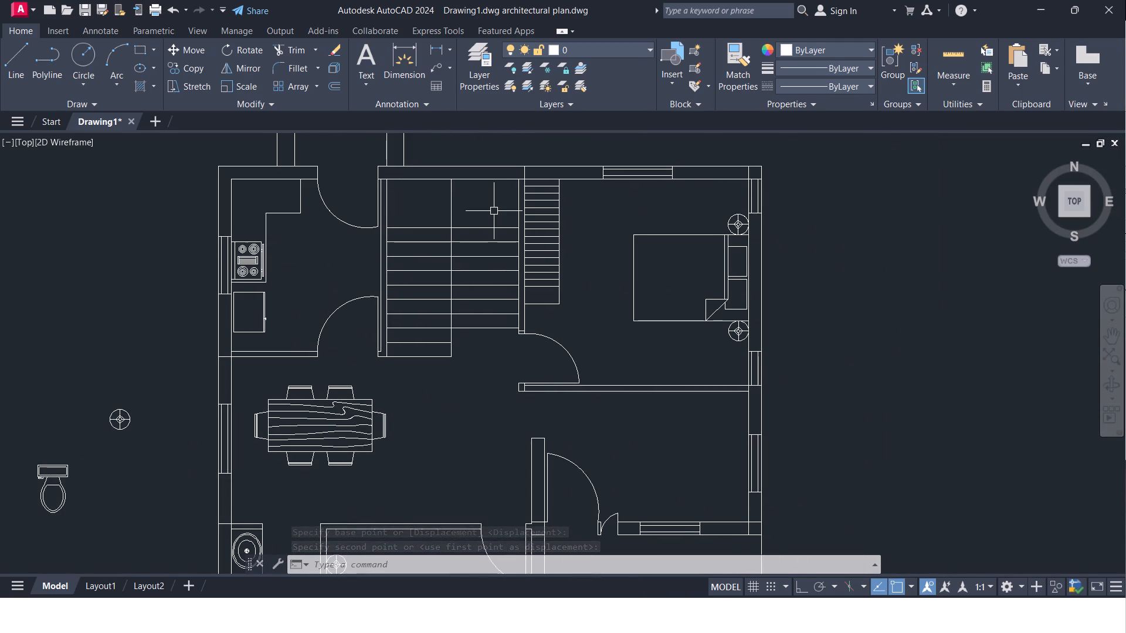
{"action": "key", "text": "Escape"}
{"action": "type", "text": "tr"}
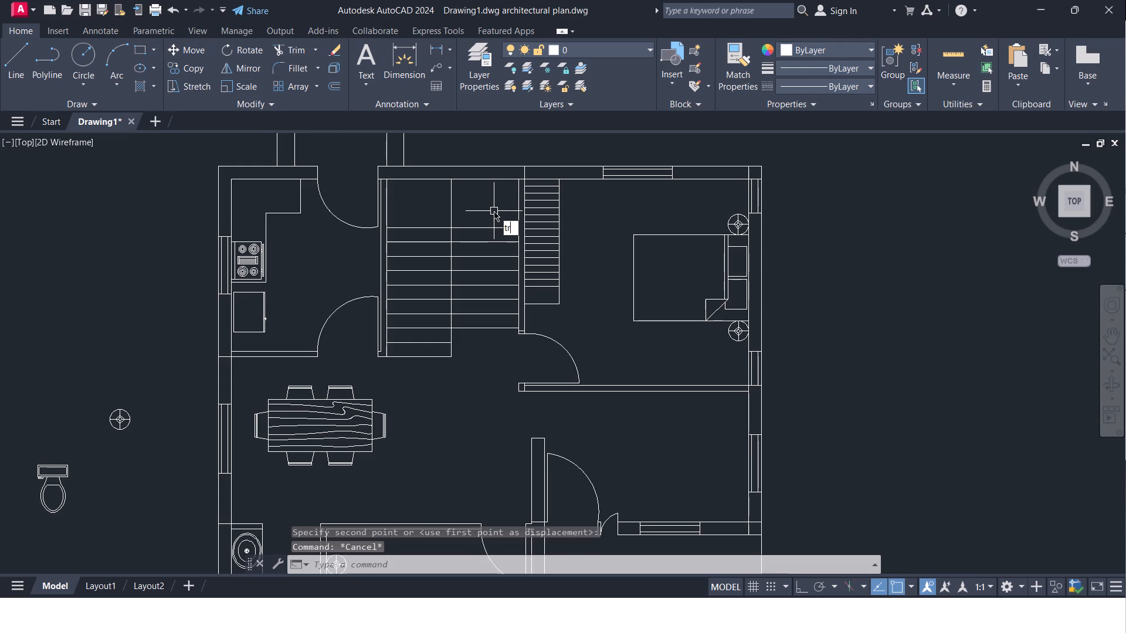
{"action": "key", "text": "Return"}
{"action": "key", "text": "Return"}
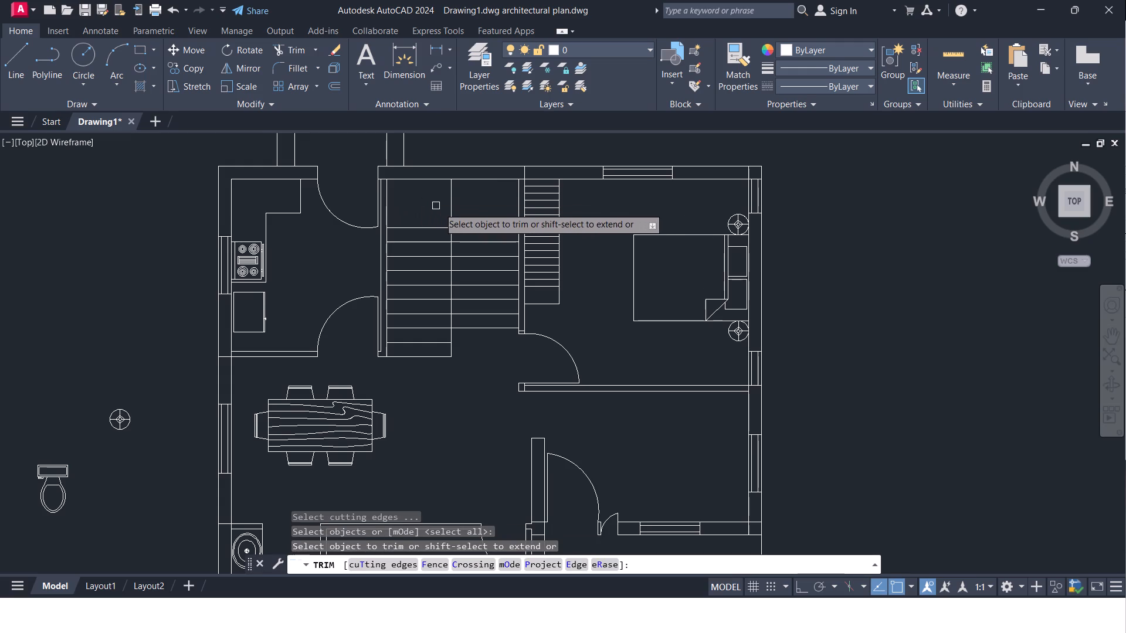
{"action": "left_click", "coordinate": [454, 213]}
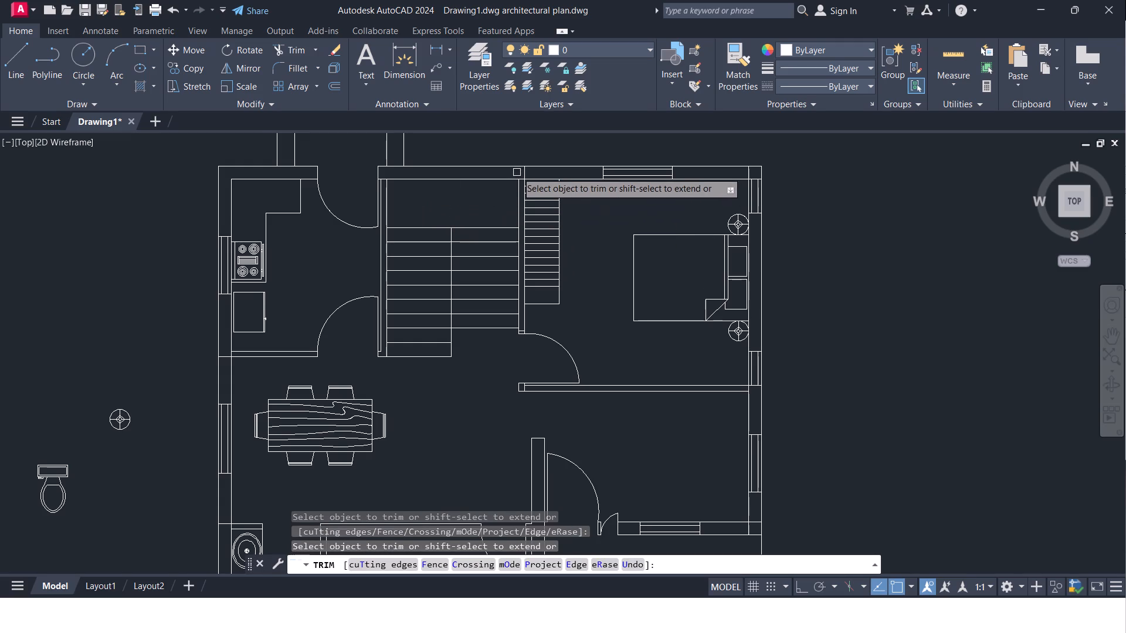
{"action": "middle_click_drag", "start_coordinate": [472, 201], "coordinate": [474, 188]}
{"action": "scroll", "coordinate": [468, 194], "scroll_direction": "up", "scroll_amount": 1}
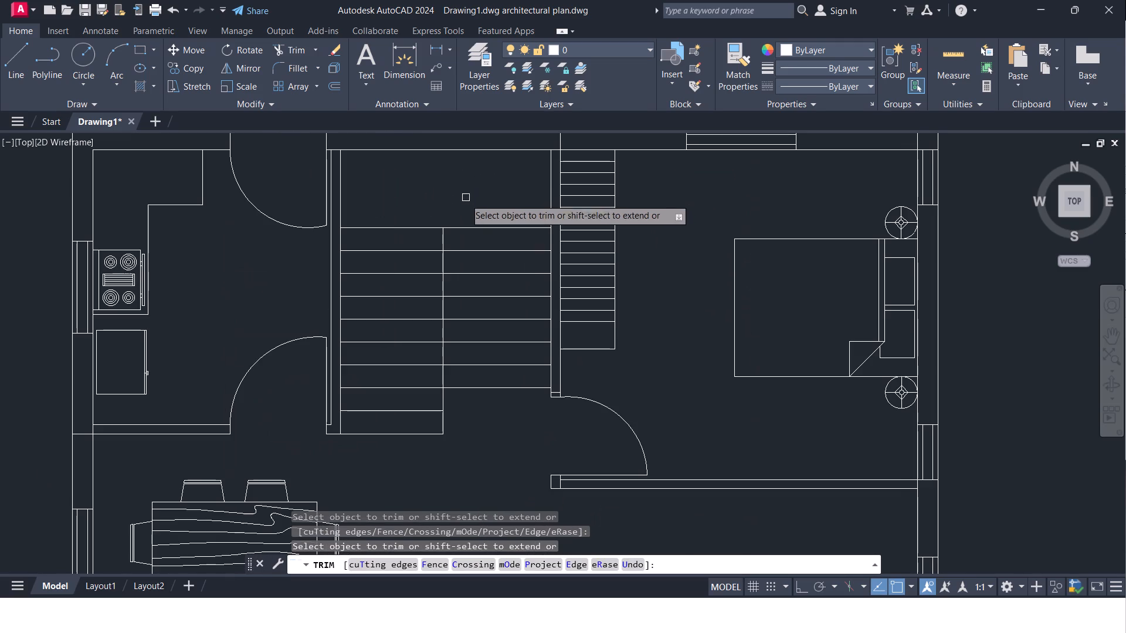
{"action": "middle_click_drag", "start_coordinate": [464, 207], "coordinate": [447, 200]}
{"action": "key", "text": "Escape"}
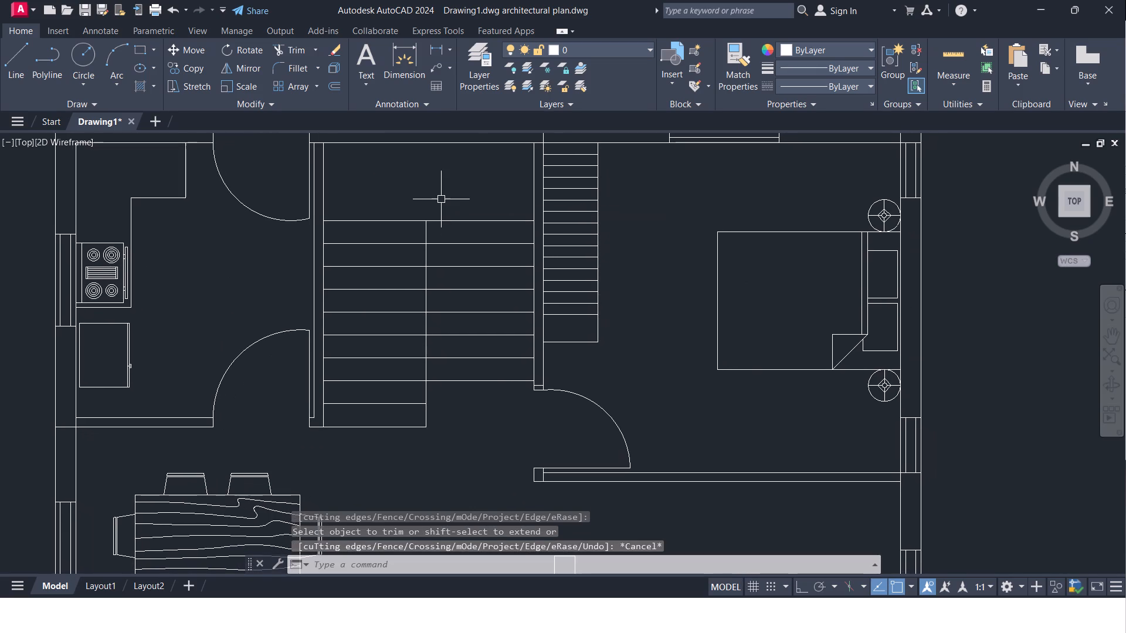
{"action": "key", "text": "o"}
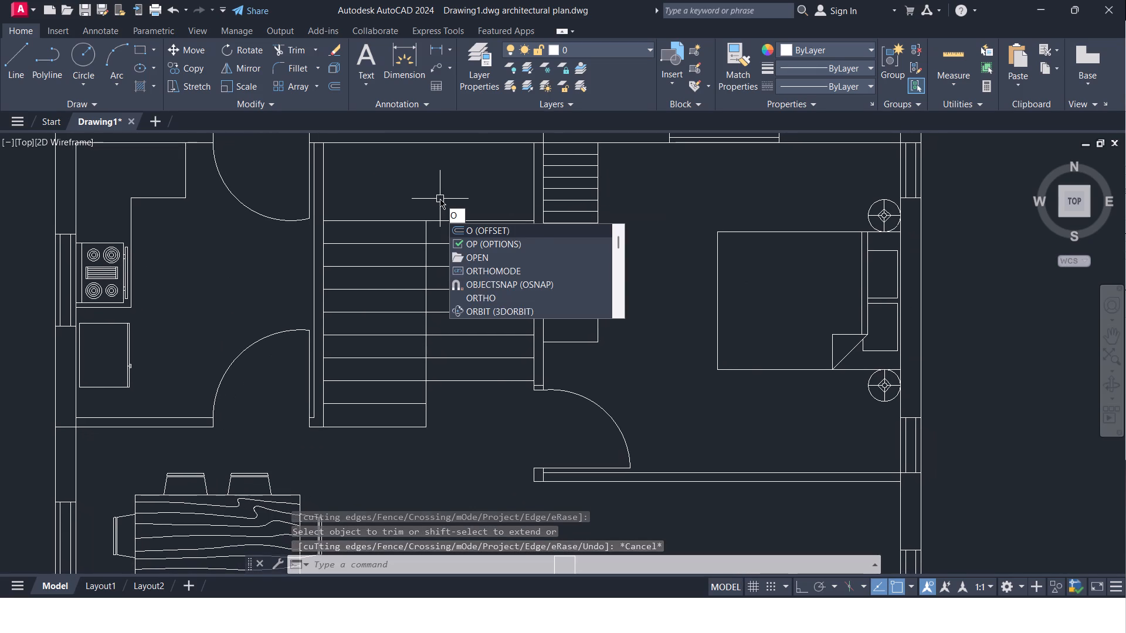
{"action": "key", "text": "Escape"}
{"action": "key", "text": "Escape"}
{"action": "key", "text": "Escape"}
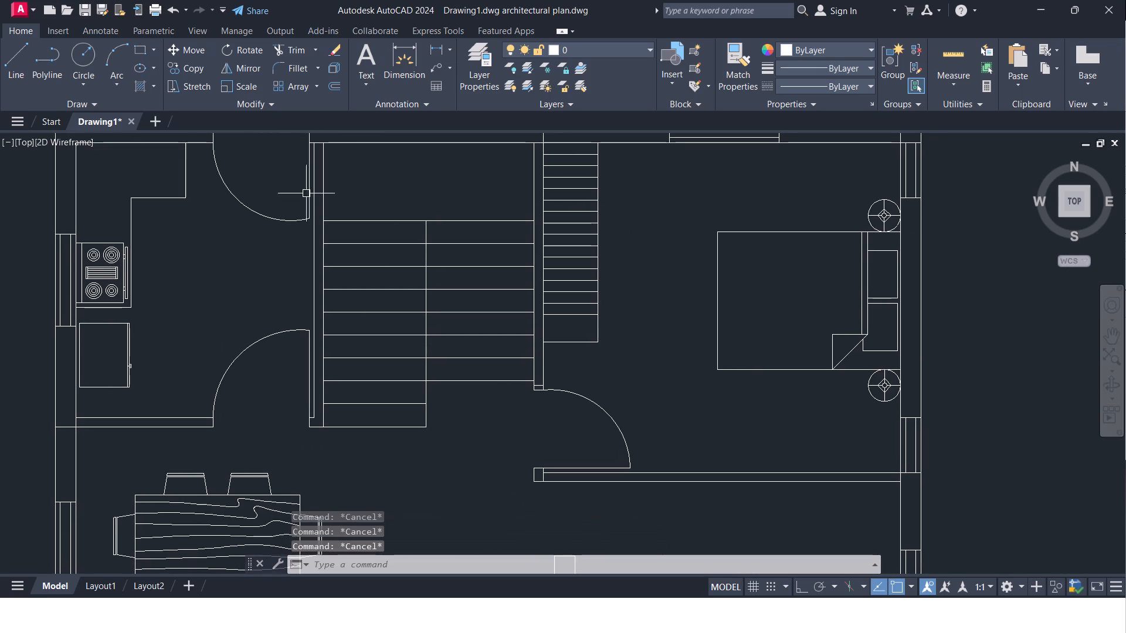
Draw a short horizontal line in the empty area east of the plan, level with the bedroom's bed.
{"action": "left_click", "coordinate": [16, 66]}
{"action": "middle_click_drag", "start_coordinate": [602, 169], "coordinate": [179, 169]}
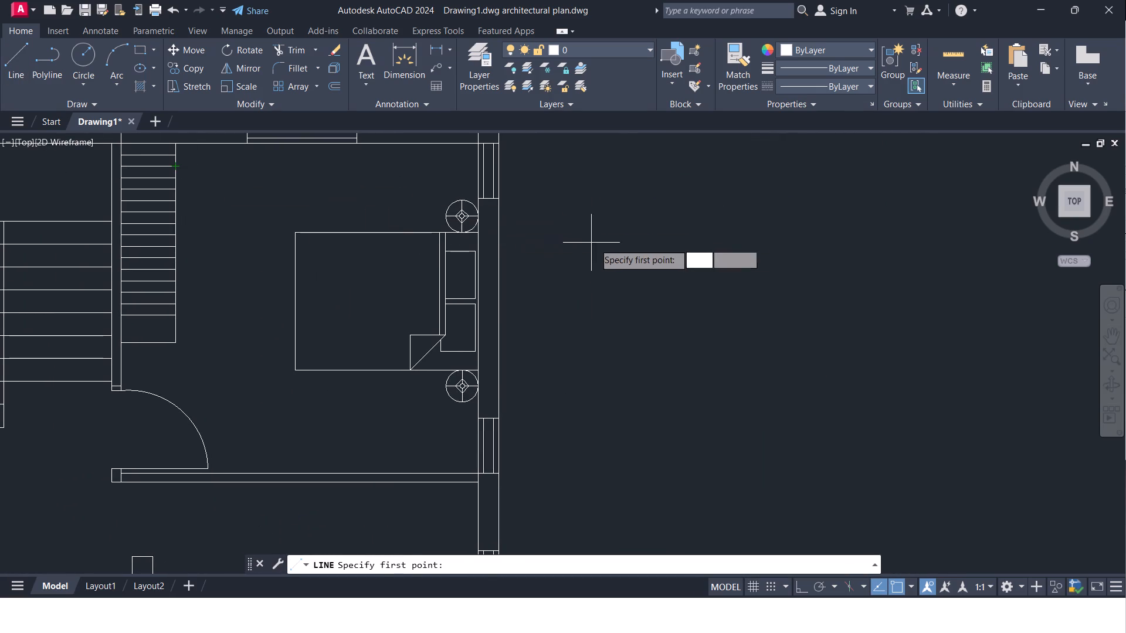
{"action": "left_click", "coordinate": [613, 240]}
{"action": "left_click", "coordinate": [720, 240]}
{"action": "key", "text": "Escape"}
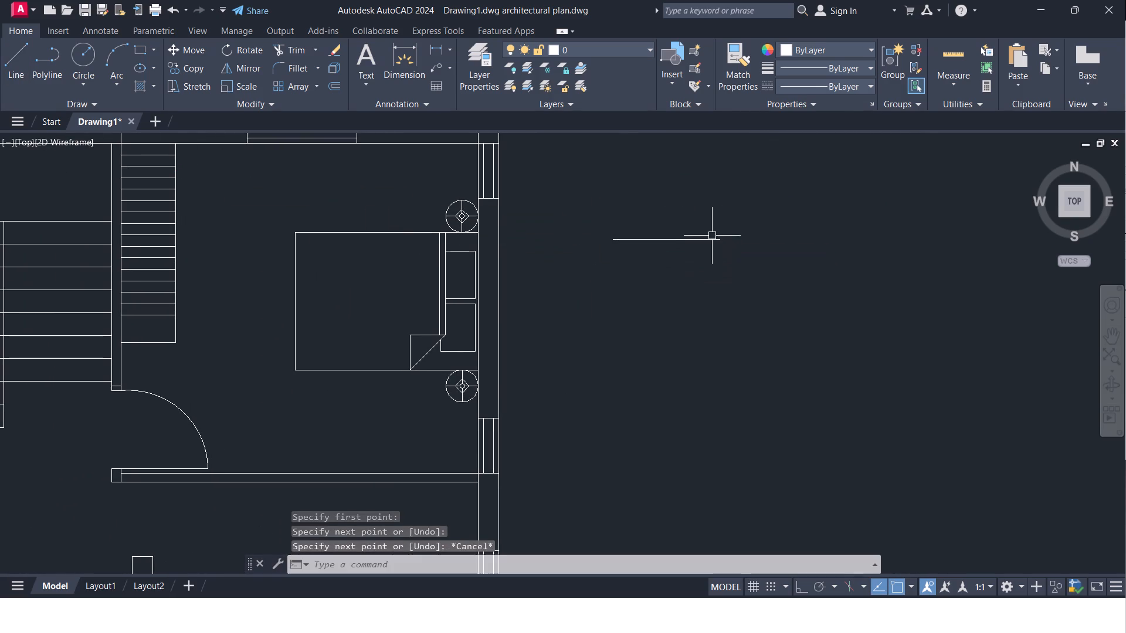
Load the ISO dash linetype ACAD_ISO02W100 and assign it to the Defpoints layer.
{"action": "left_click", "coordinate": [635, 46]}
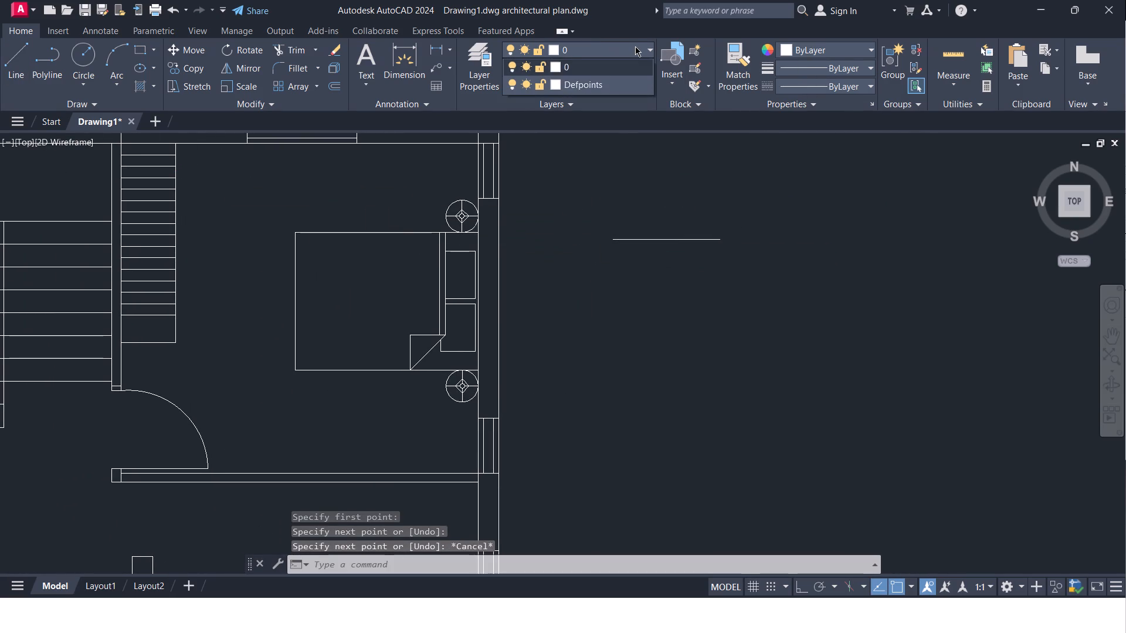
{"action": "left_click", "coordinate": [635, 46]}
{"action": "left_click", "coordinate": [487, 82]}
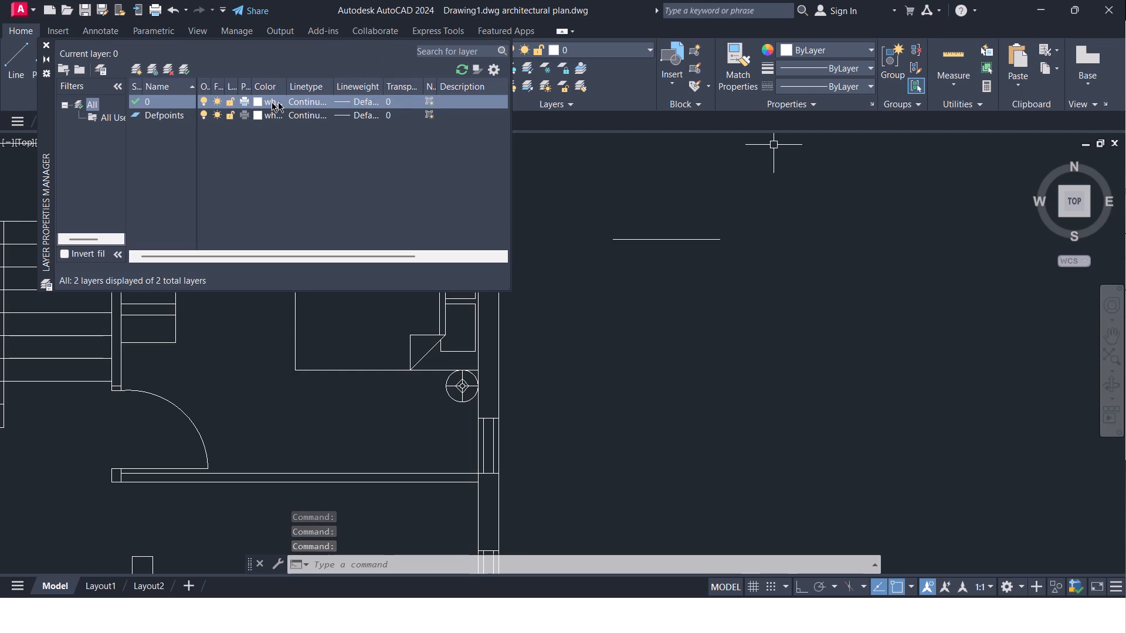
{"action": "left_click", "coordinate": [345, 99]}
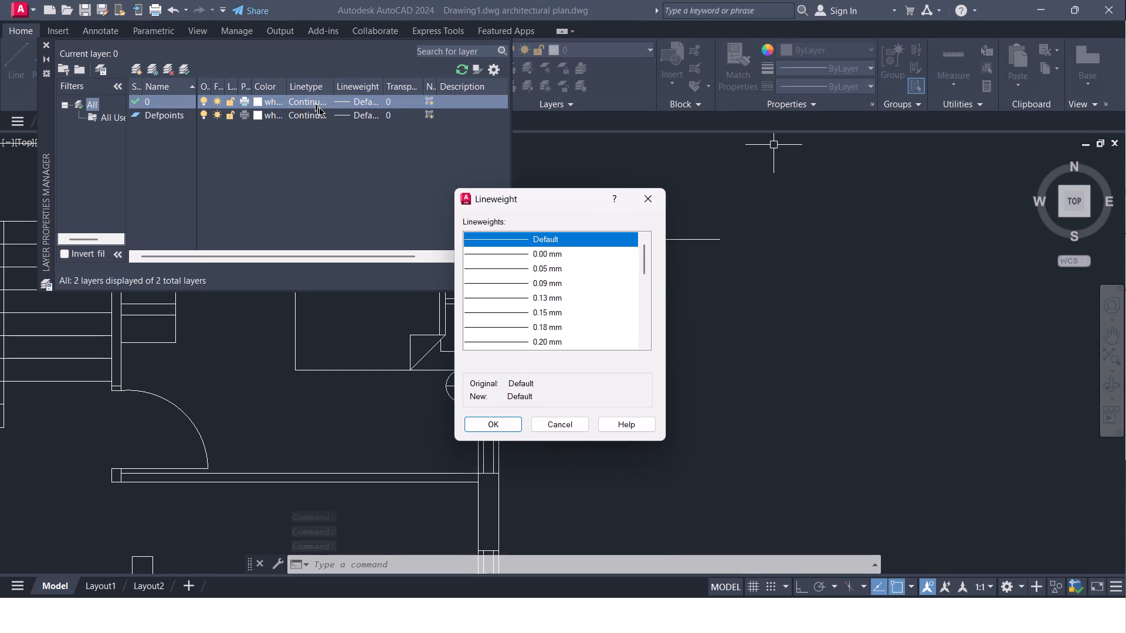
{"action": "left_click", "coordinate": [660, 198]}
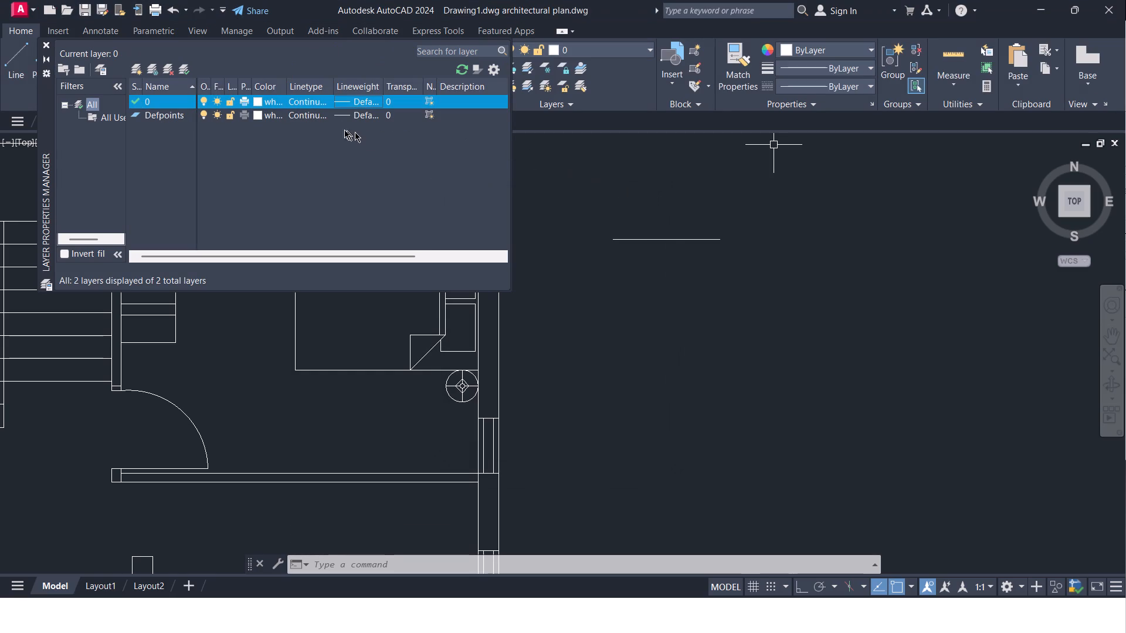
{"action": "left_click", "coordinate": [310, 112]}
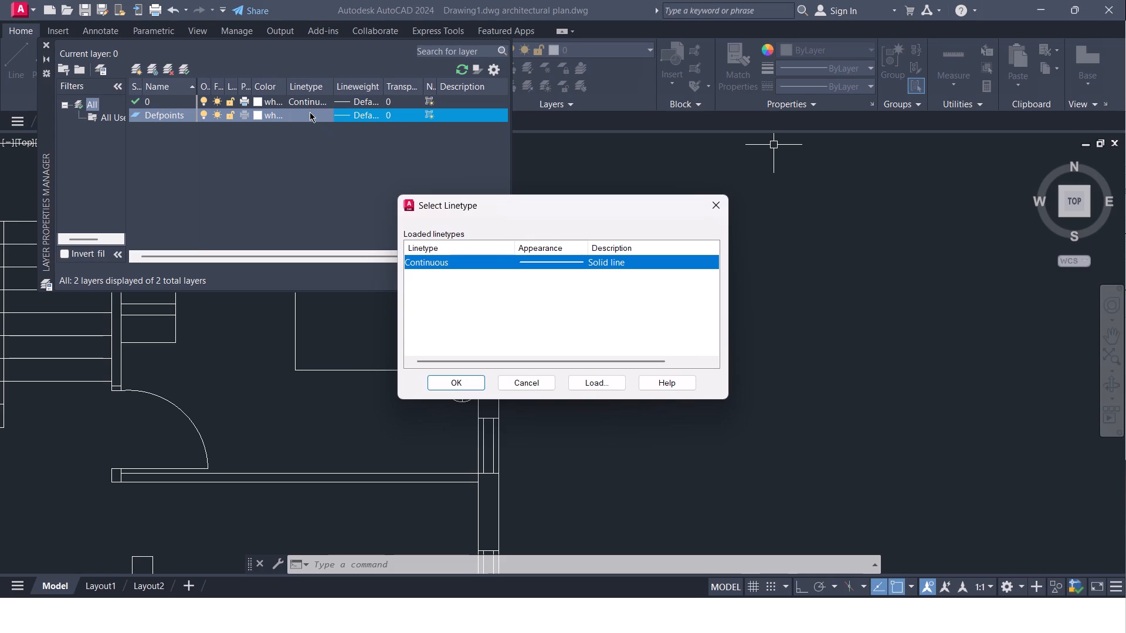
{"action": "right_click", "coordinate": [310, 112]}
{"action": "left_click", "coordinate": [594, 380]}
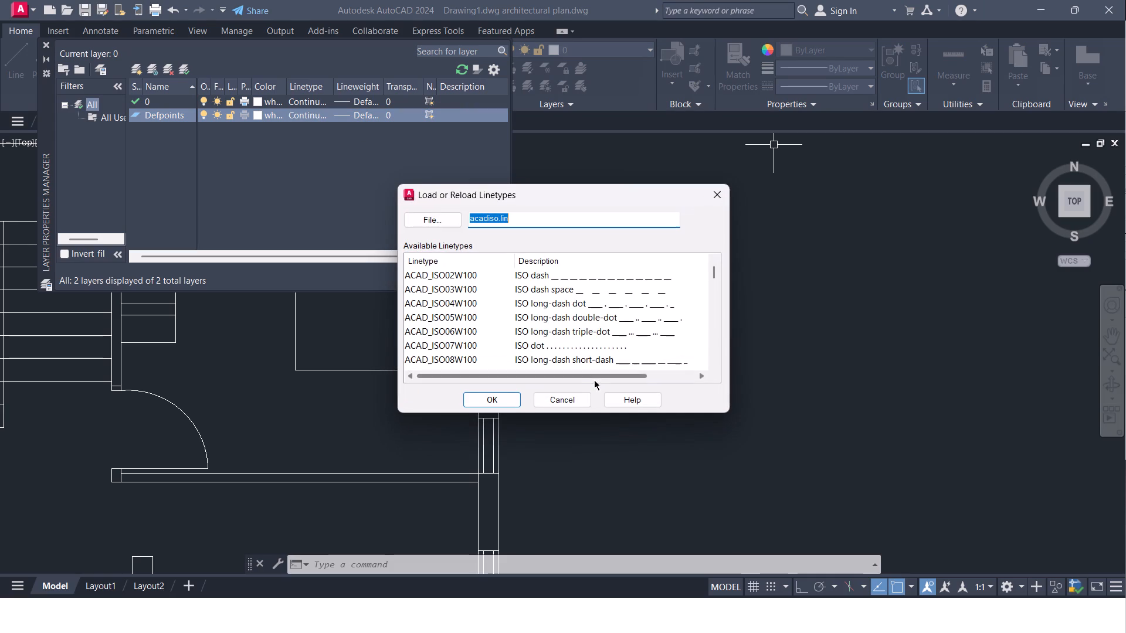
{"action": "left_click", "coordinate": [531, 275]}
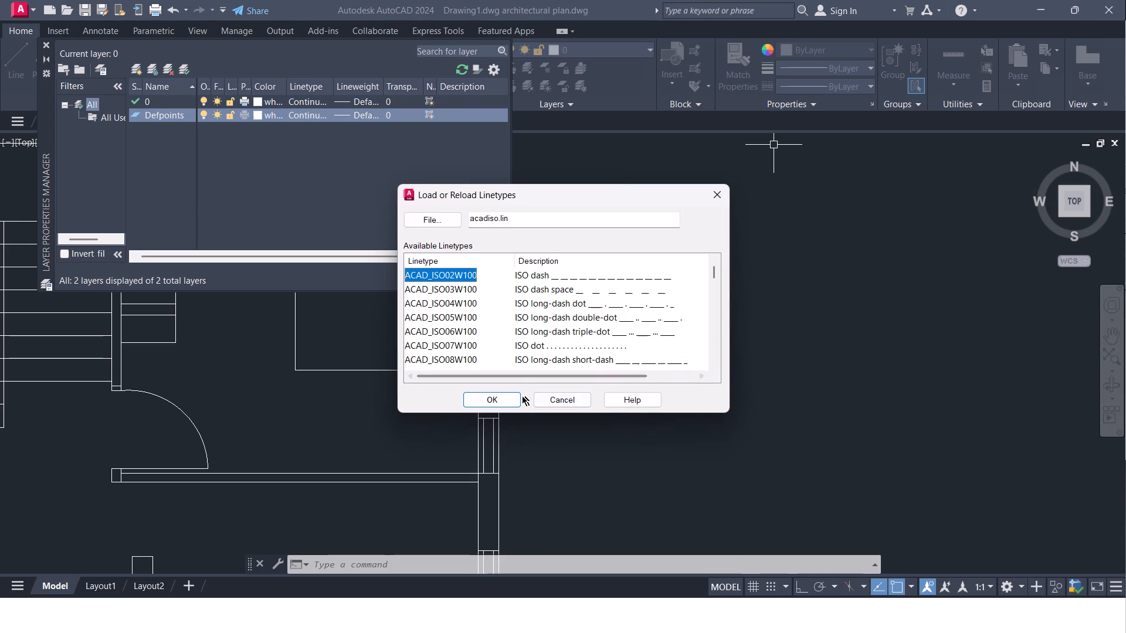
{"action": "left_click", "coordinate": [517, 397]}
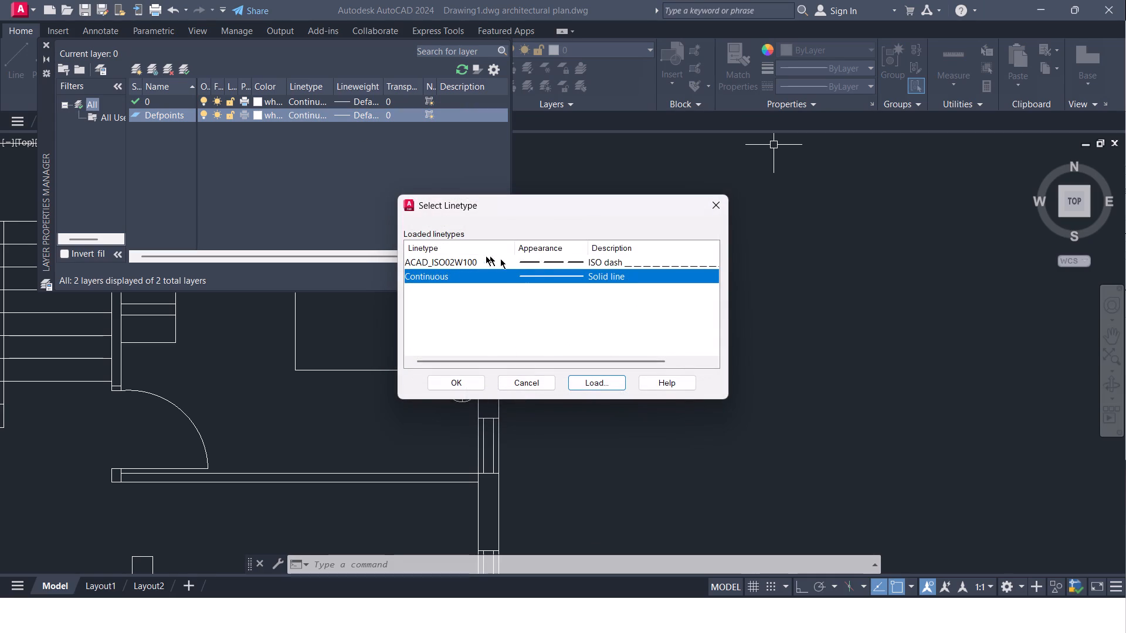
{"action": "left_click", "coordinate": [476, 255]}
{"action": "left_click", "coordinate": [466, 379]}
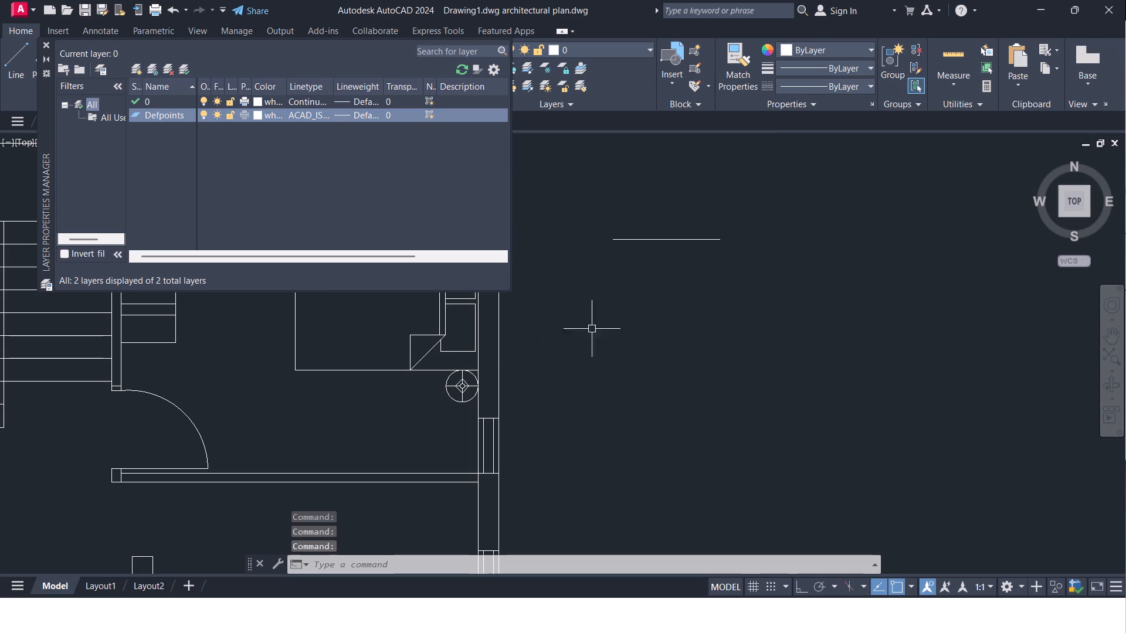
Make ACAD_ISO02W100 the current linetype for new objects and close the layer manager.
{"action": "left_click", "coordinate": [863, 83]}
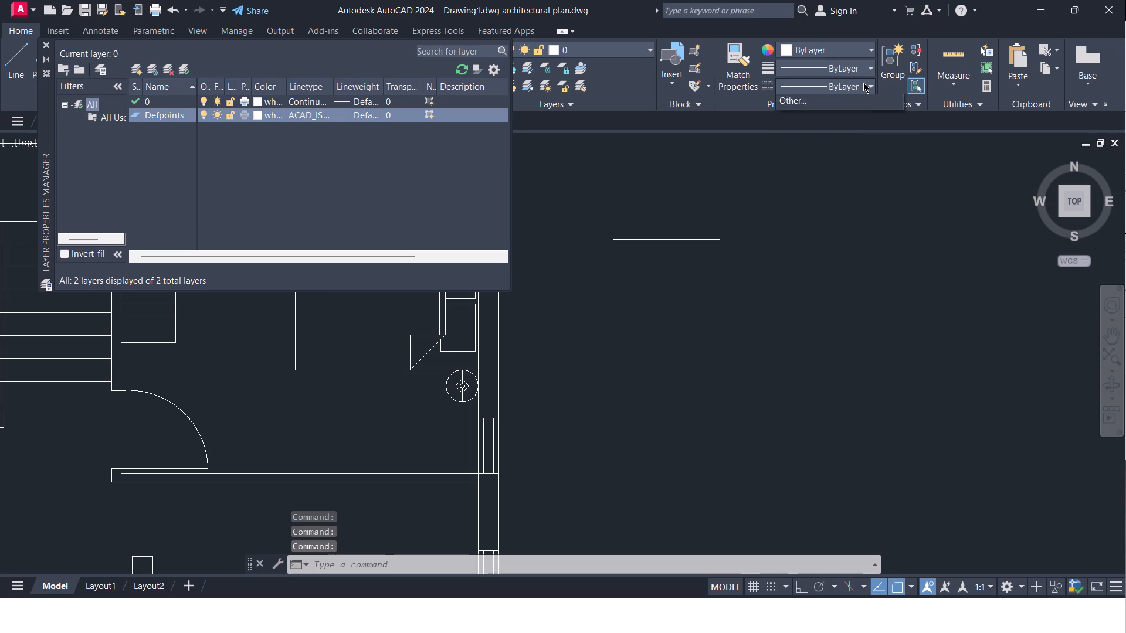
{"action": "left_click", "coordinate": [833, 138]}
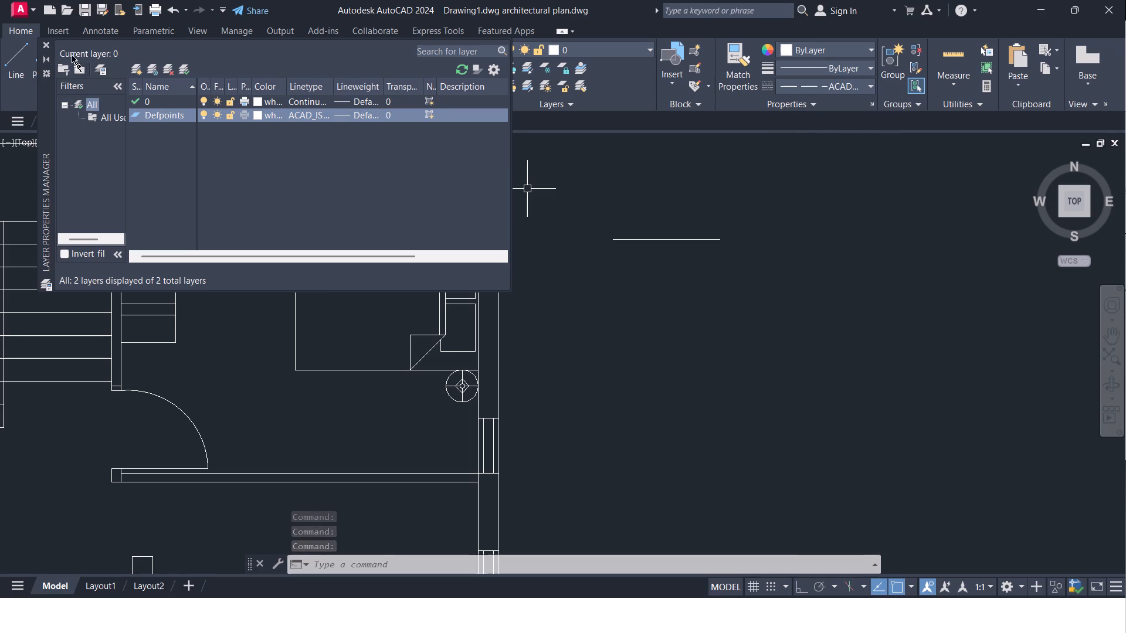
{"action": "left_click", "coordinate": [47, 44]}
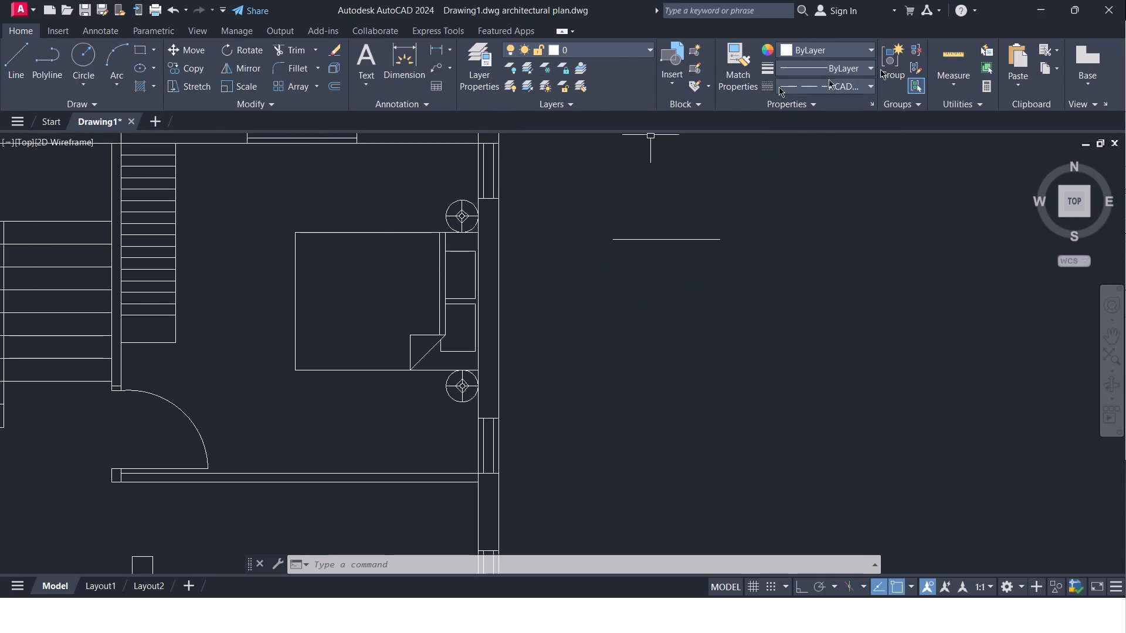
Erase the short continuous horizontal line in the empty area east of the plan.
{"action": "left_click", "coordinate": [669, 238]}
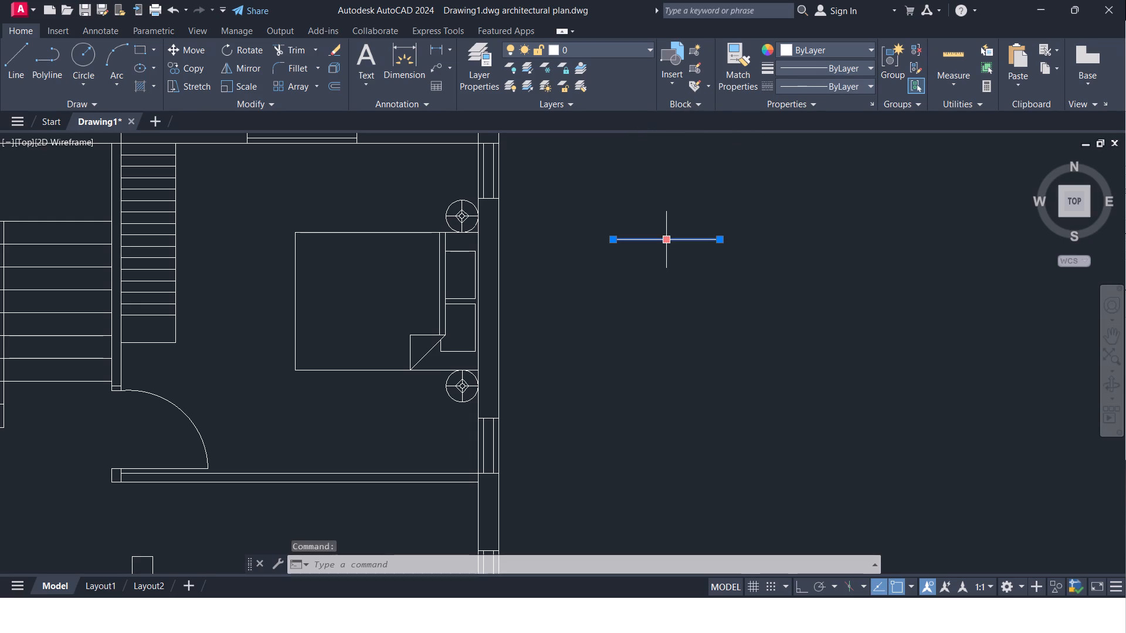
{"action": "key", "text": "Delete"}
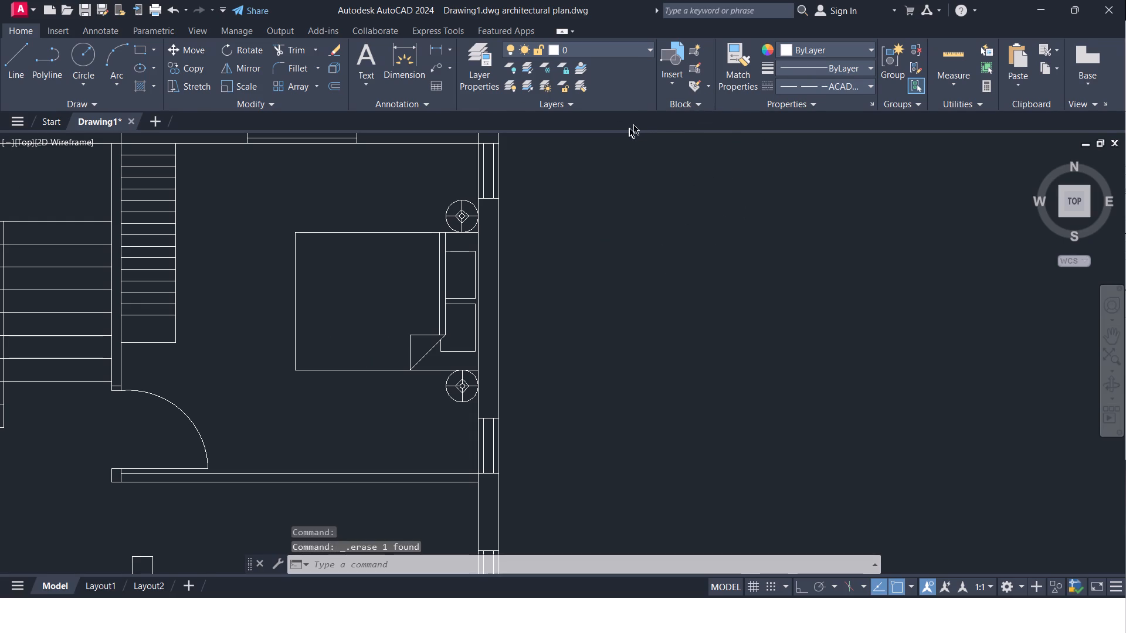
Check the current lineweight, colour and linetype options, and the linetype assigned to the Defpoints layer.
{"action": "left_click", "coordinate": [866, 66]}
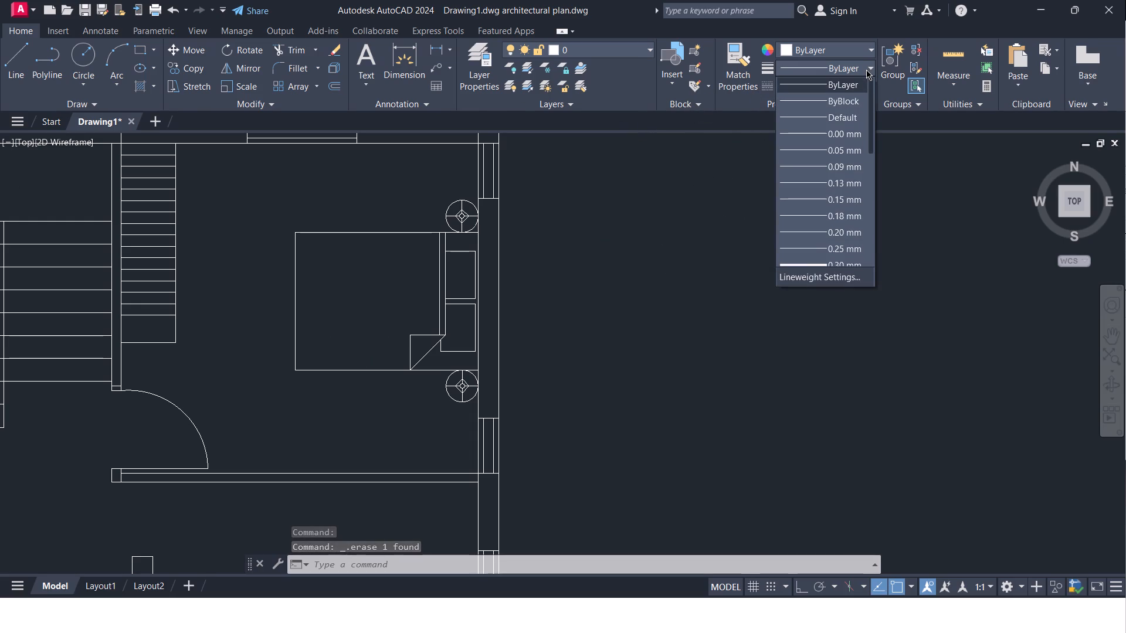
{"action": "left_click", "coordinate": [866, 70]}
{"action": "left_click", "coordinate": [870, 48]}
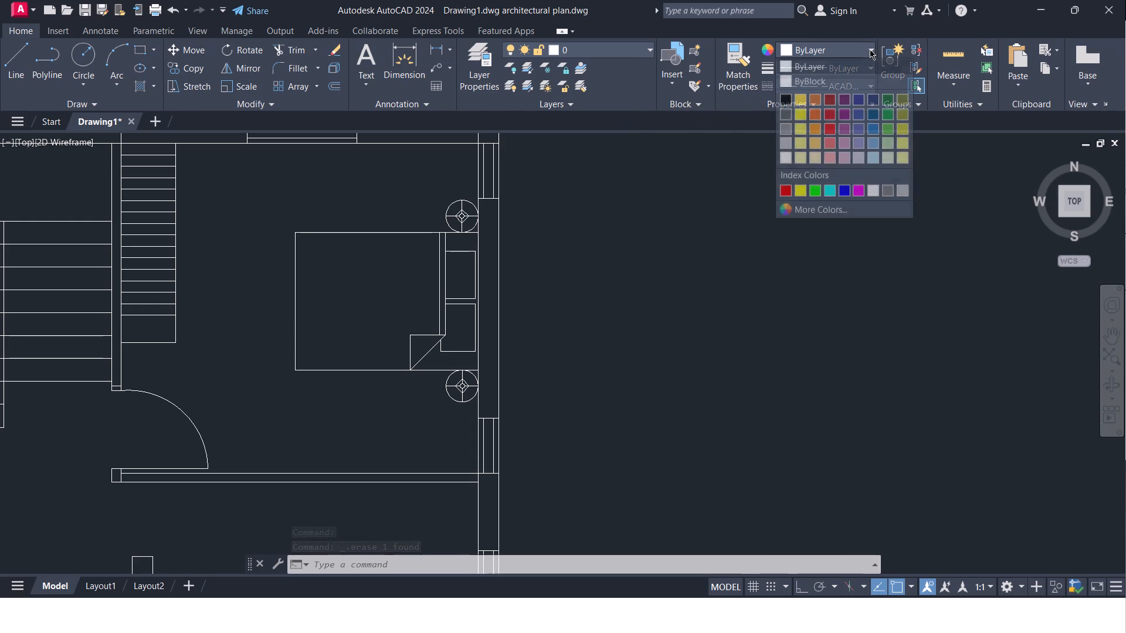
{"action": "left_click", "coordinate": [861, 231]}
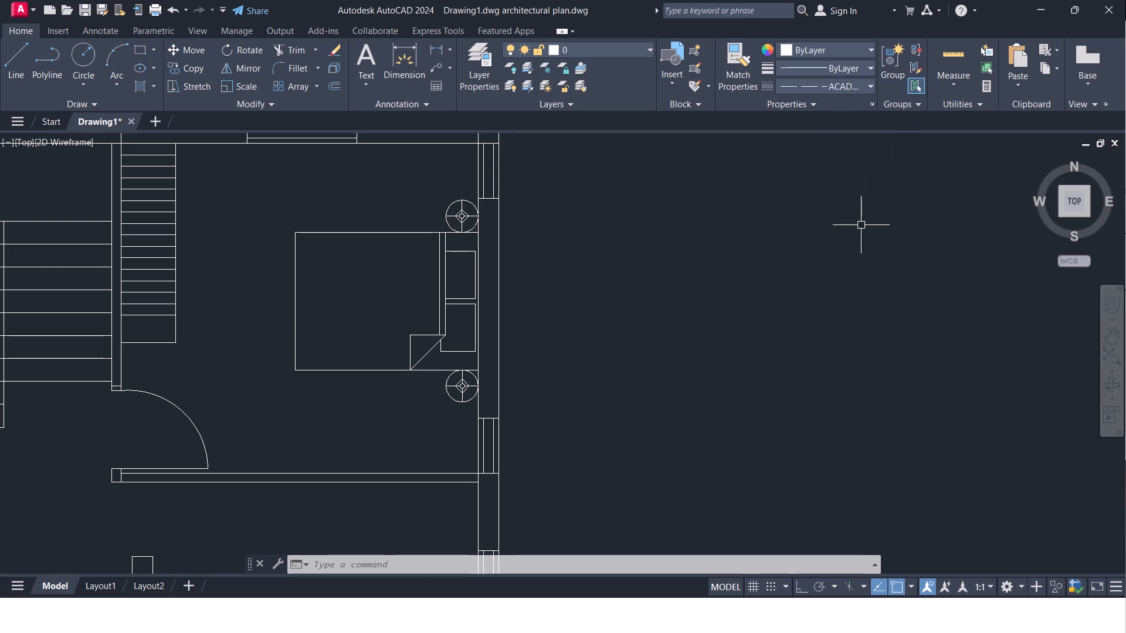
{"action": "left_click", "coordinate": [863, 80]}
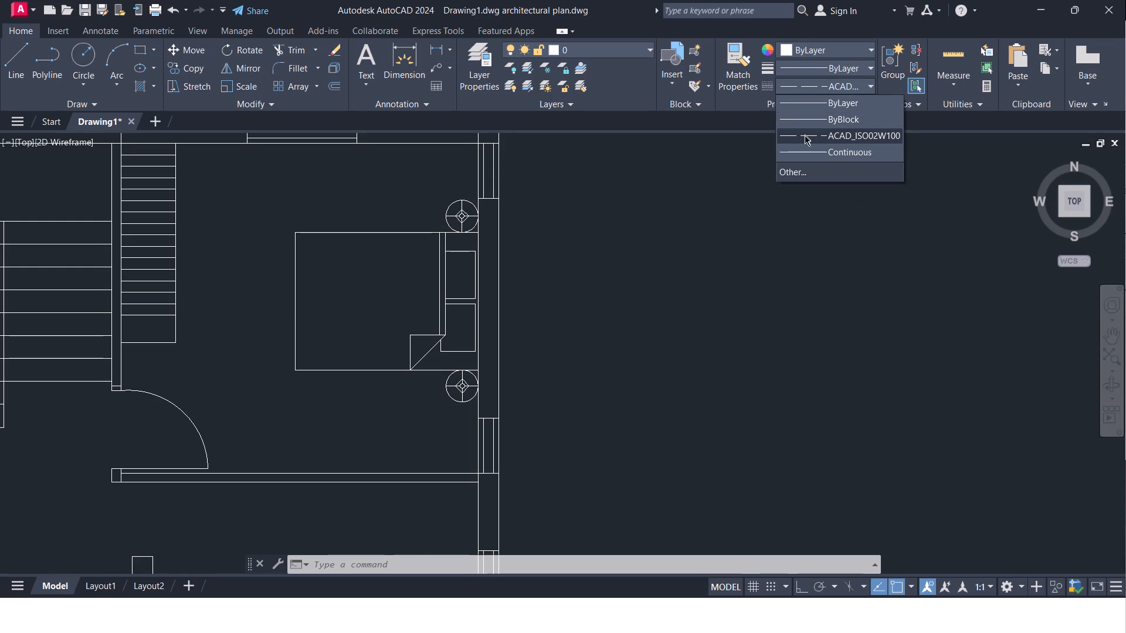
{"action": "left_click", "coordinate": [805, 135]}
{"action": "left_click", "coordinate": [862, 65]}
{"action": "scroll", "coordinate": [855, 104], "scroll_direction": "down", "scroll_amount": 1}
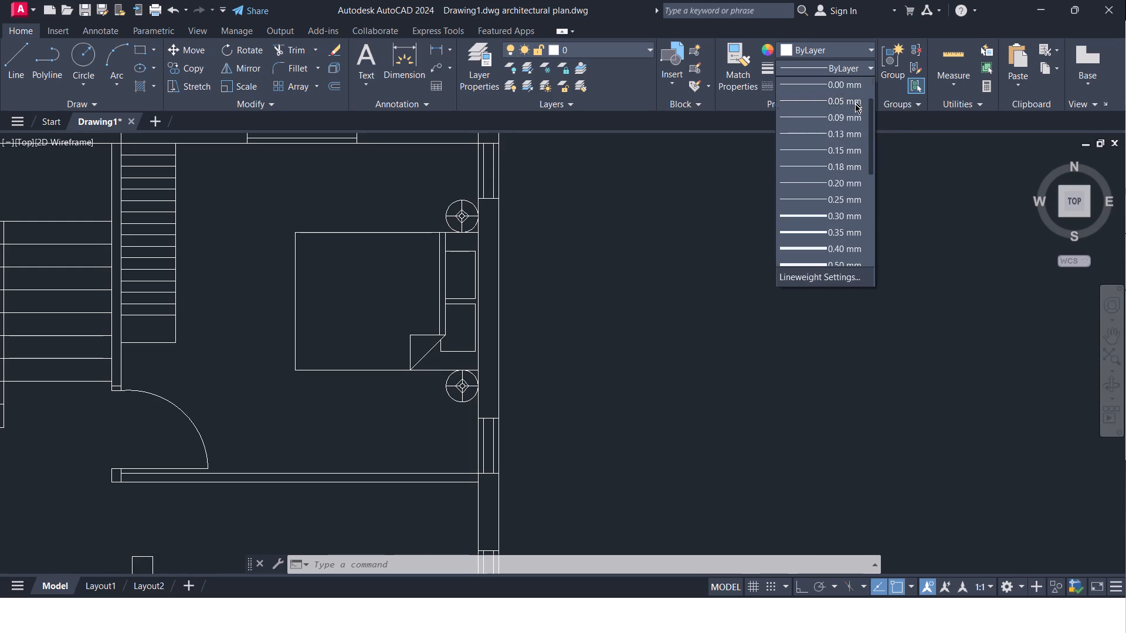
{"action": "scroll", "coordinate": [855, 104], "scroll_direction": "down", "scroll_amount": 4}
{"action": "scroll", "coordinate": [854, 114], "scroll_direction": "up", "scroll_amount": 9}
{"action": "left_click", "coordinate": [732, 222]}
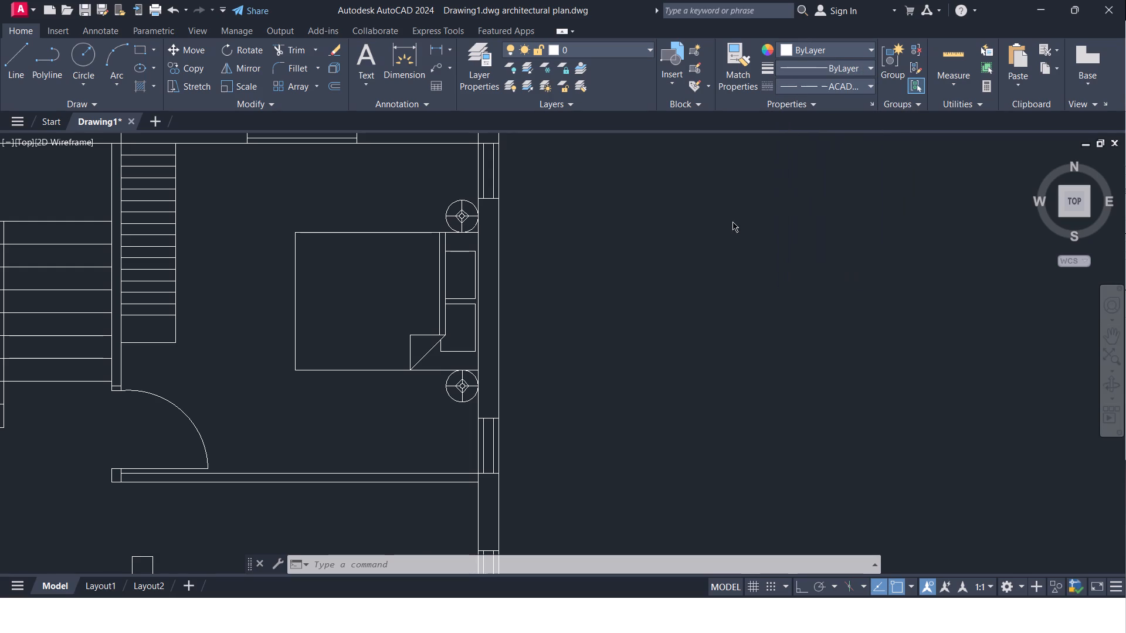
{"action": "left_click", "coordinate": [806, 81]}
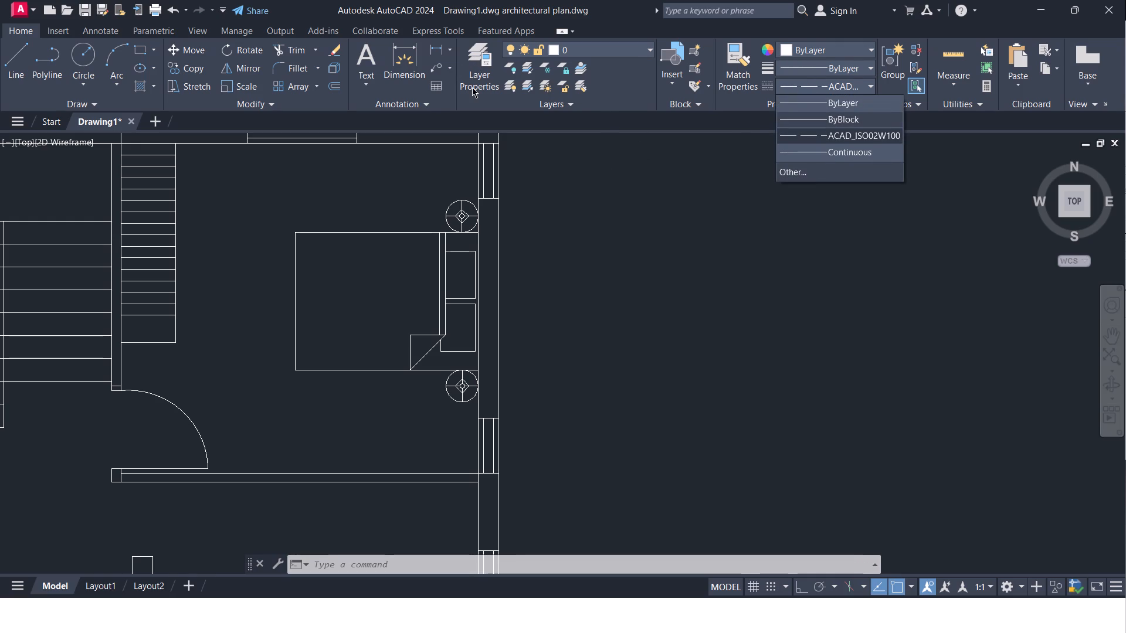
{"action": "left_click", "coordinate": [682, 190]}
{"action": "left_click", "coordinate": [645, 49]}
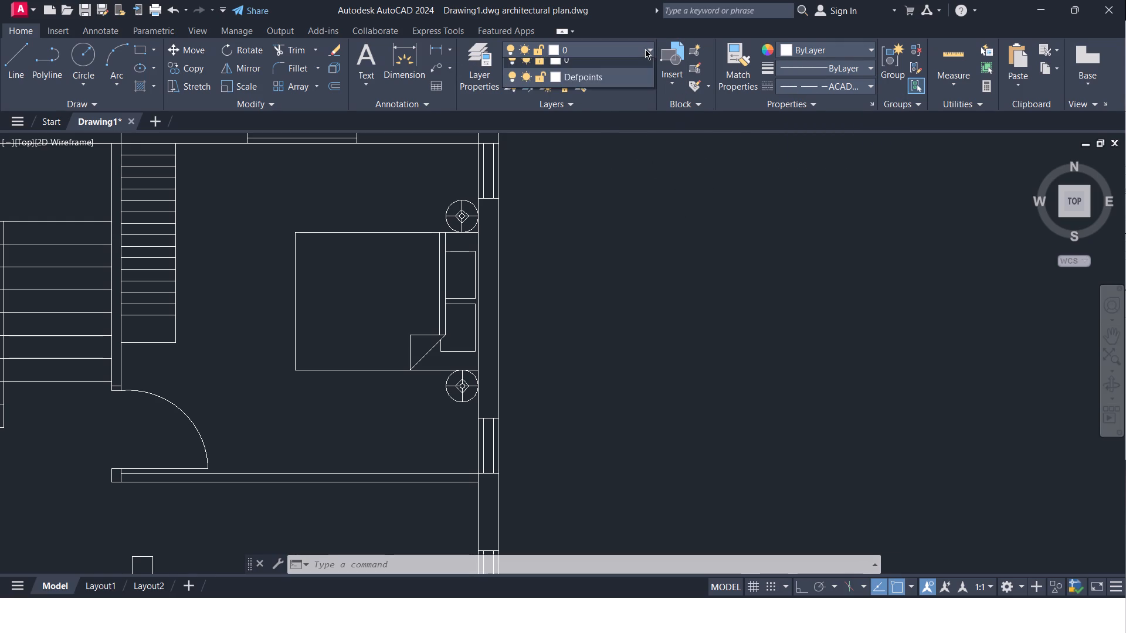
{"action": "left_click", "coordinate": [645, 49]}
{"action": "left_click", "coordinate": [480, 80]}
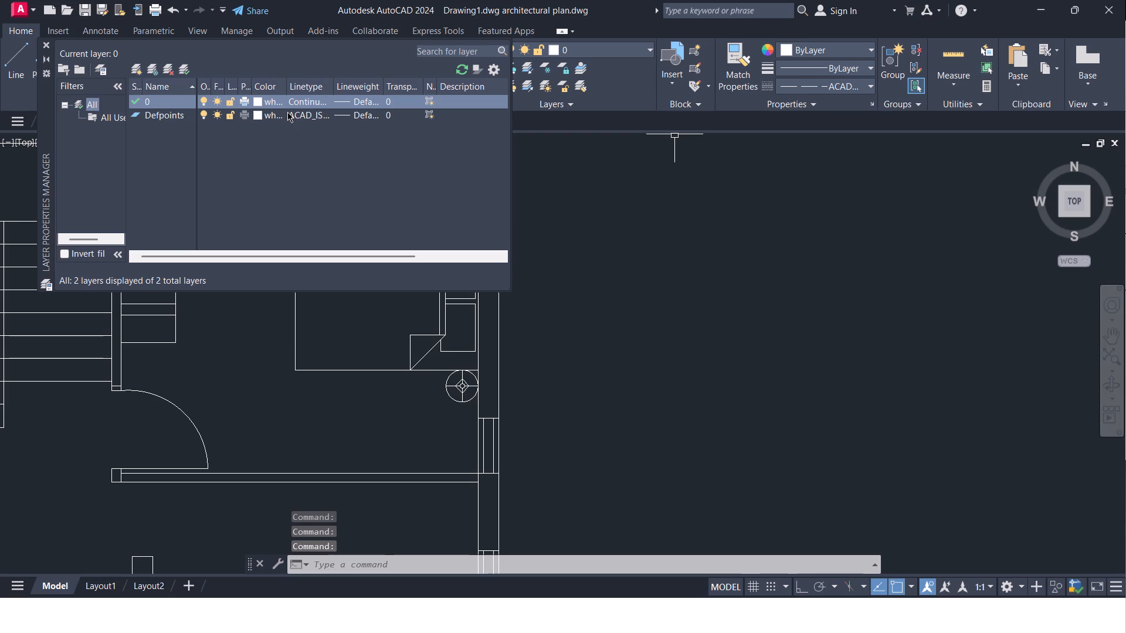
{"action": "left_click", "coordinate": [294, 114]}
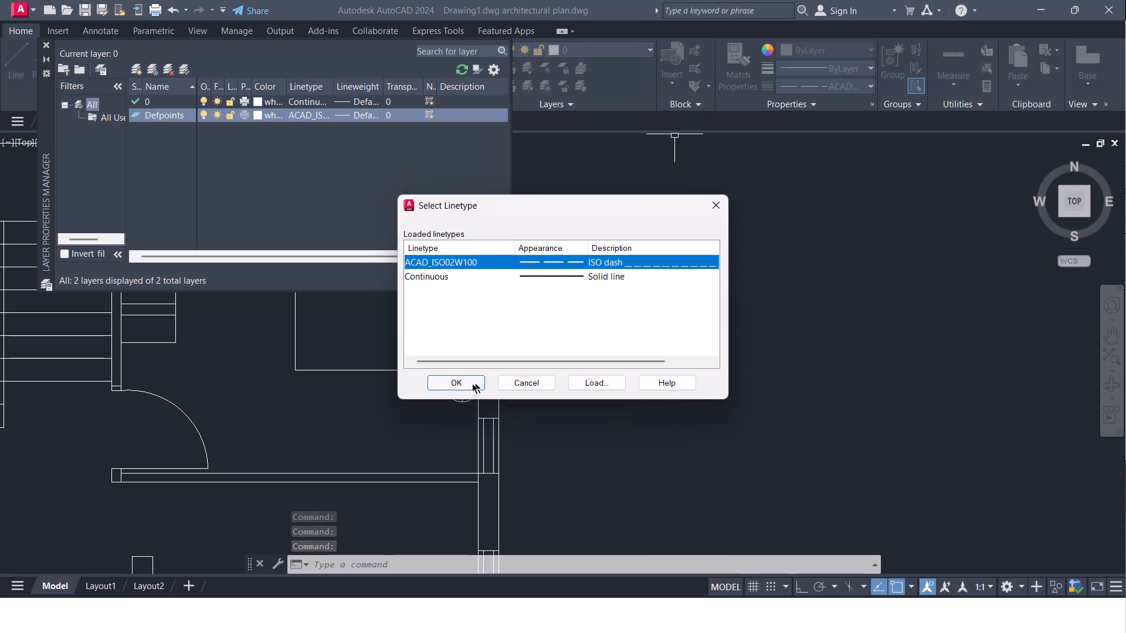
{"action": "left_click", "coordinate": [472, 383]}
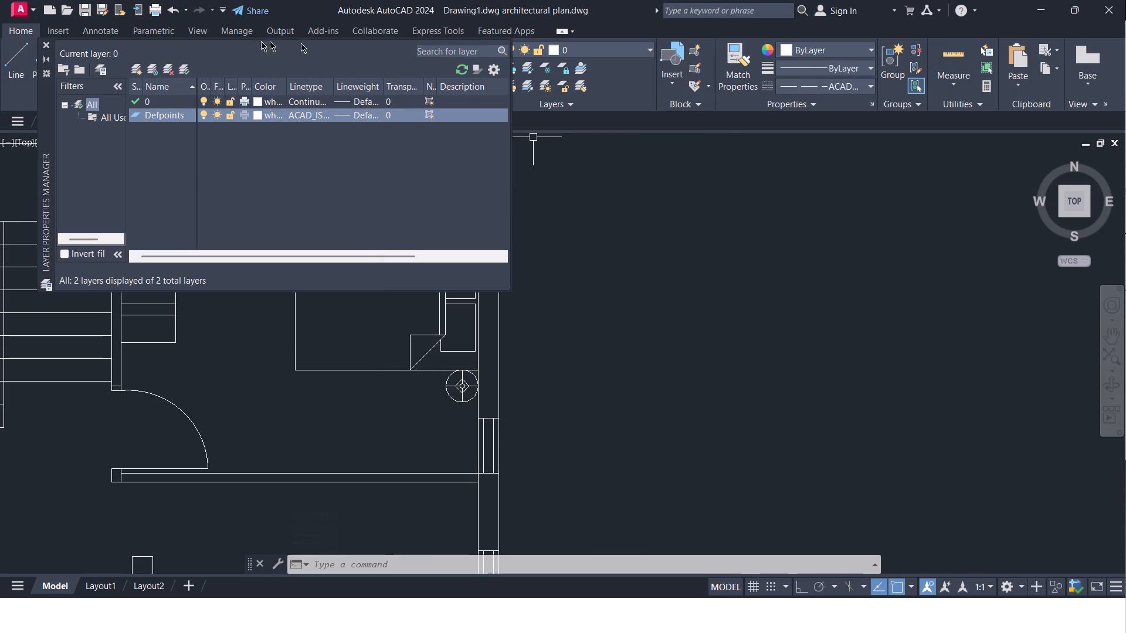
{"action": "left_click", "coordinate": [730, 251]}
{"action": "left_click", "coordinate": [730, 251]}
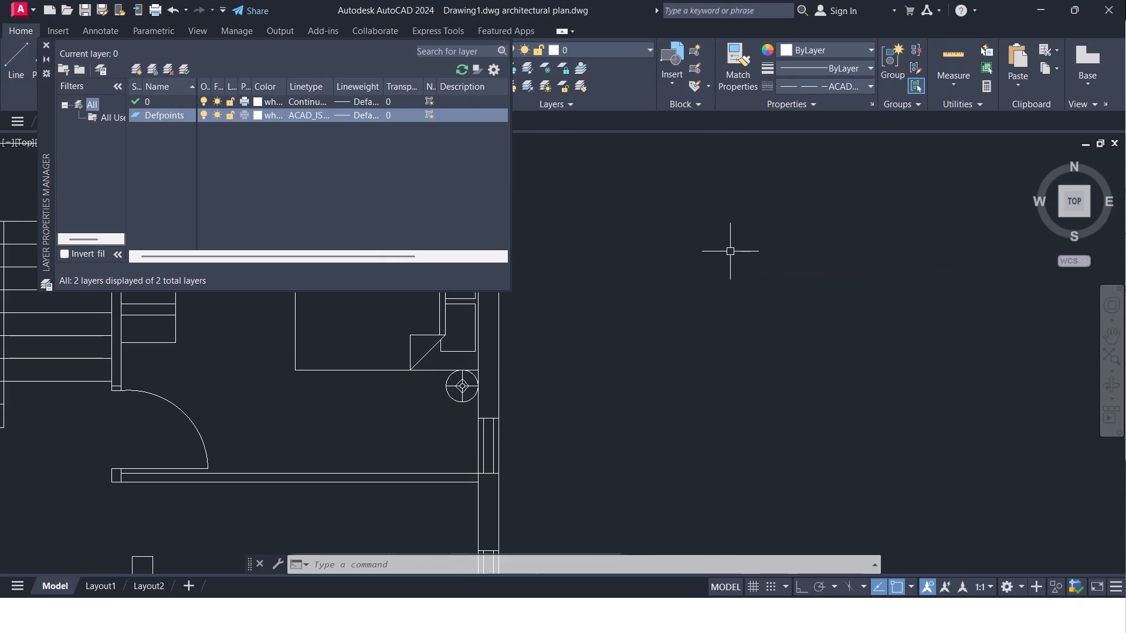
Draw a short horizontal dashed sample line with Ortho on, in the empty area east of the bedroom.
{"action": "left_click", "coordinate": [15, 50]}
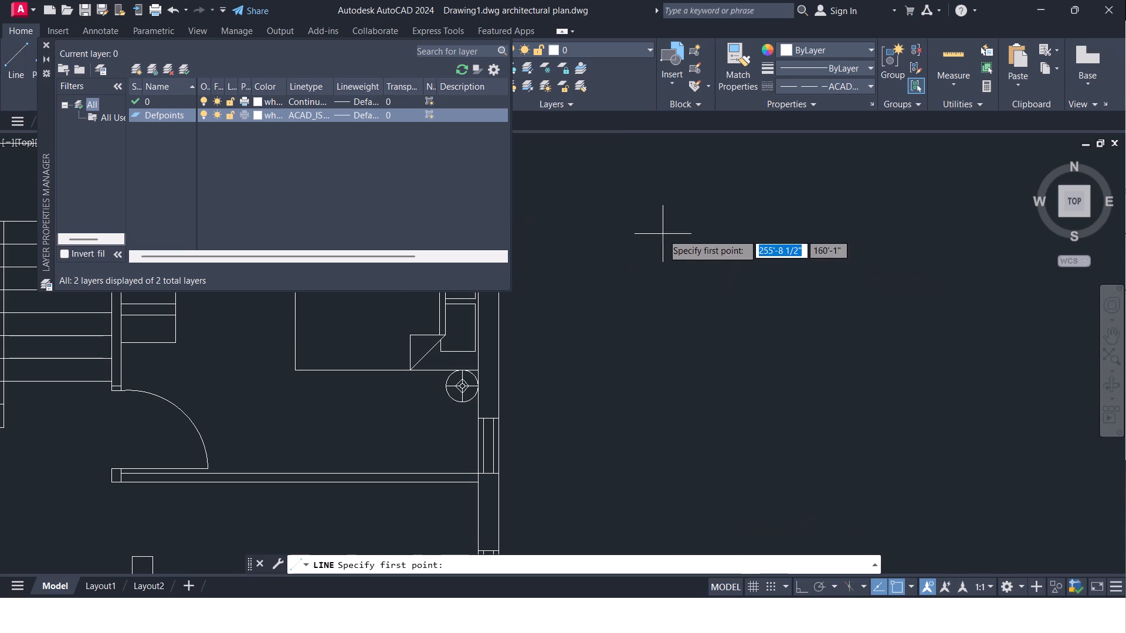
{"action": "left_click", "coordinate": [663, 233]}
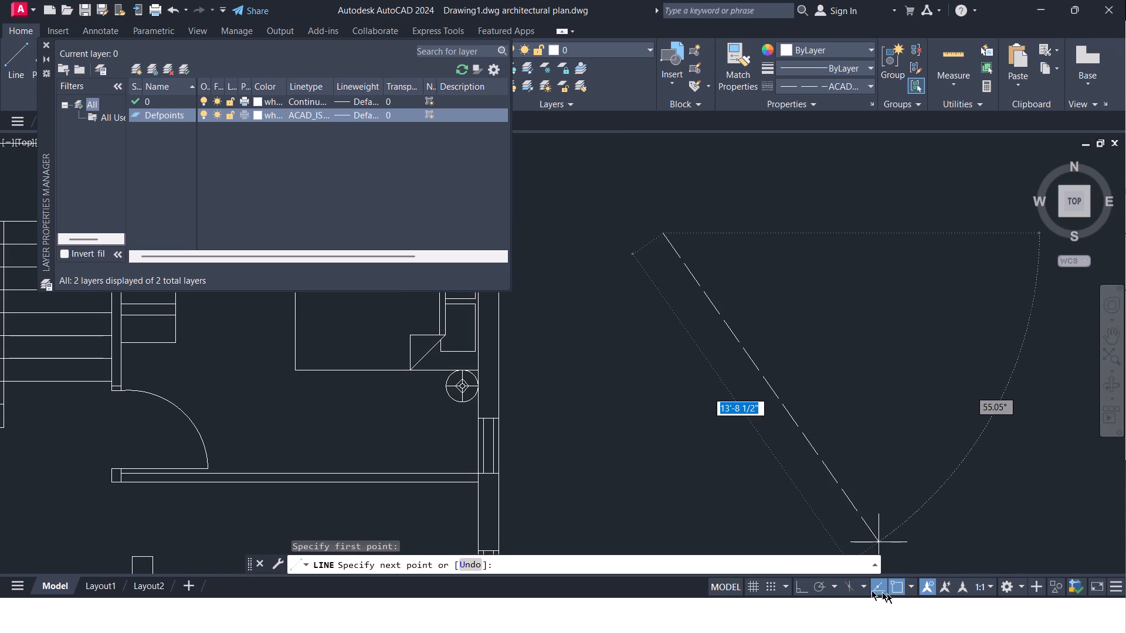
{"action": "left_click", "coordinate": [804, 589]}
{"action": "left_click", "coordinate": [774, 277]}
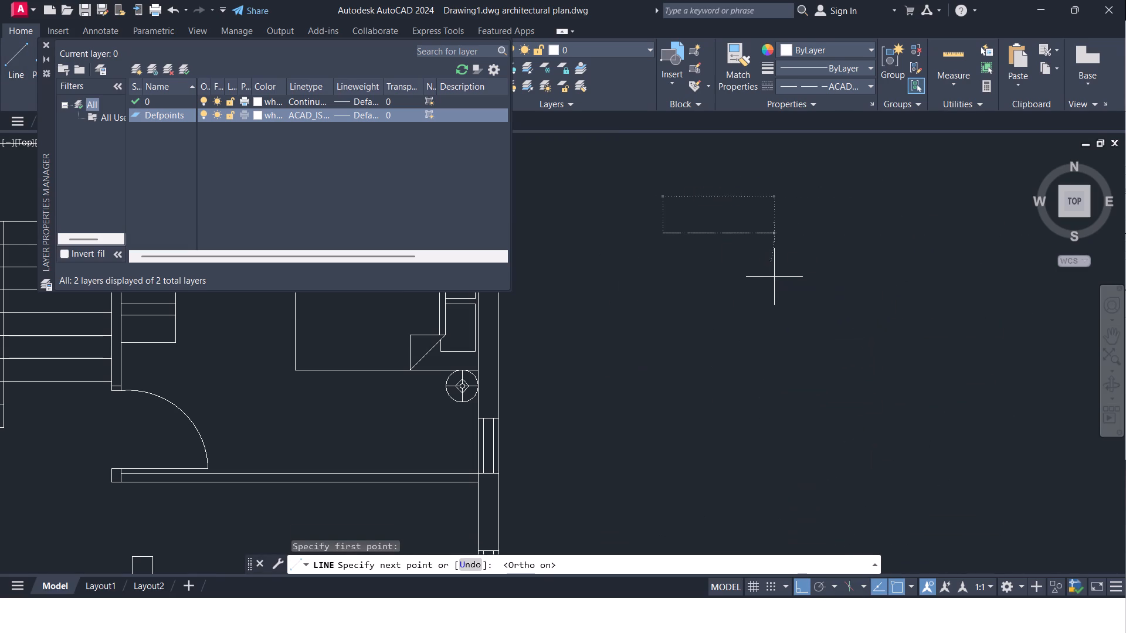
{"action": "key", "text": "Escape"}
{"action": "left_click", "coordinate": [47, 44]}
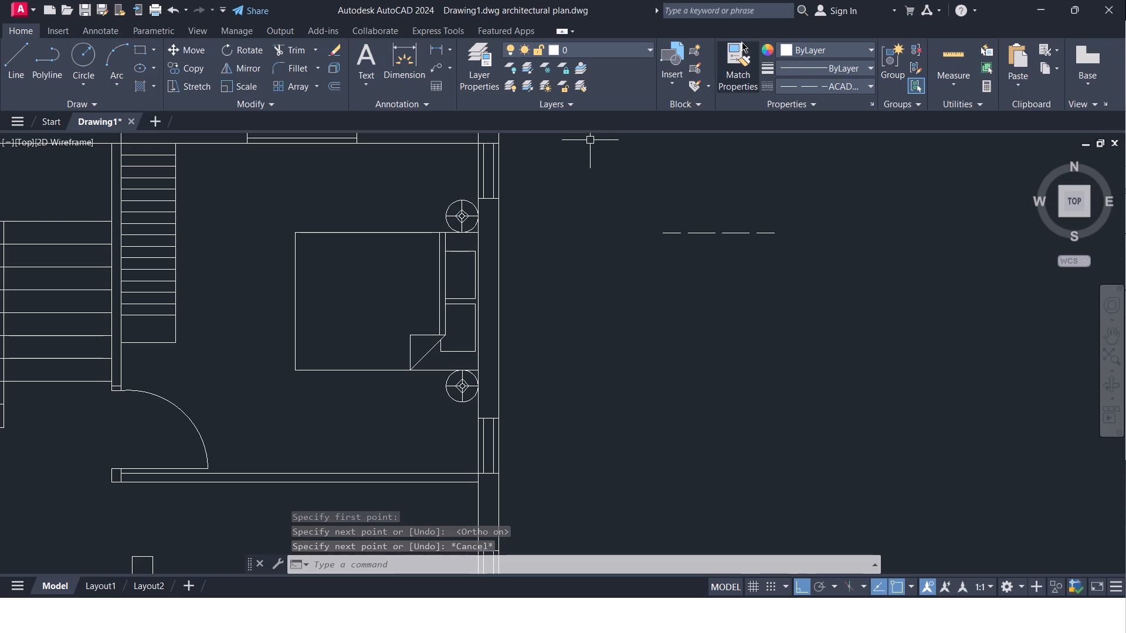
Match the dashed sample line's properties onto the eight tread lines of the staircase's east flight.
{"action": "left_click", "coordinate": [742, 46]}
{"action": "left_click", "coordinate": [730, 234]}
{"action": "middle_click_drag", "start_coordinate": [608, 270], "coordinate": [677, 387]}
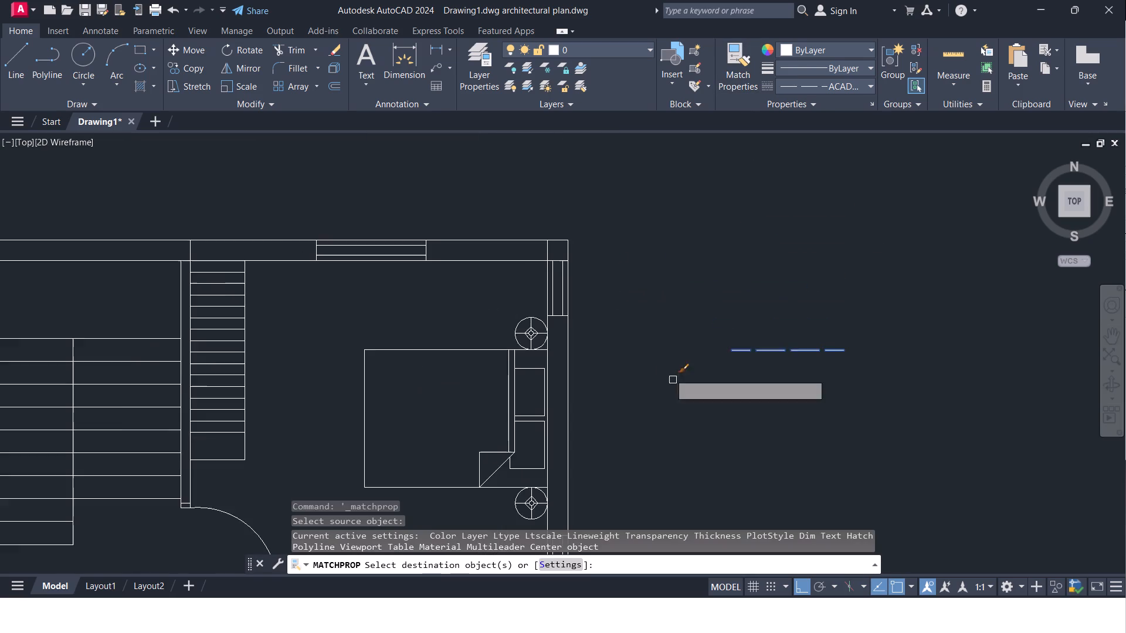
{"action": "middle_click_drag", "start_coordinate": [643, 346], "coordinate": [820, 297]}
{"action": "left_click", "coordinate": [316, 291]}
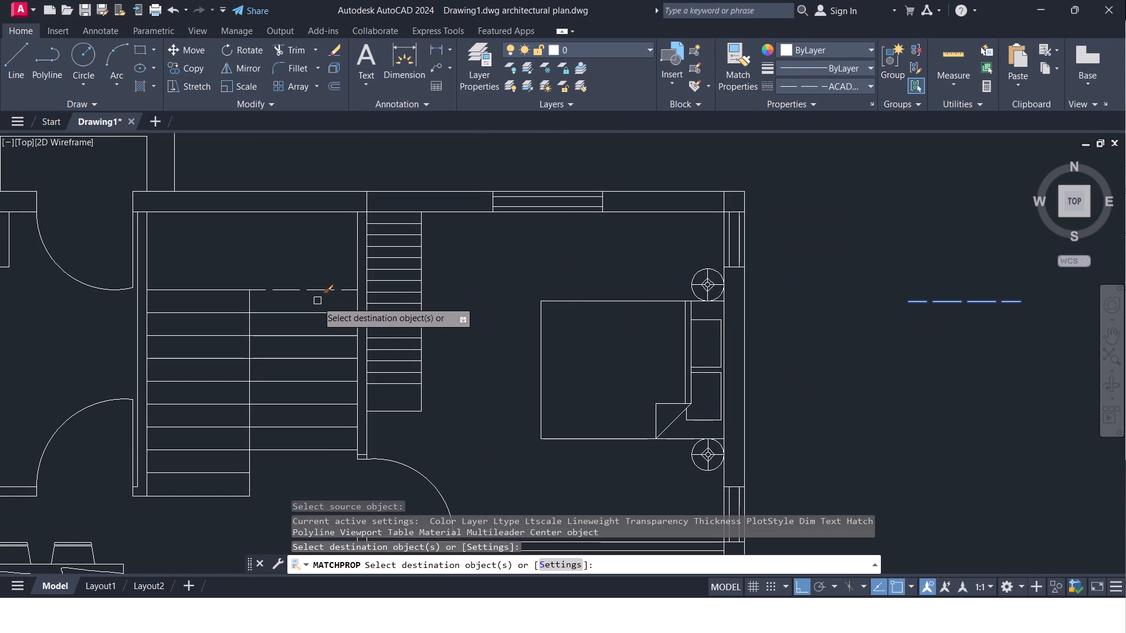
{"action": "left_click", "coordinate": [316, 310]}
{"action": "left_click", "coordinate": [314, 339]}
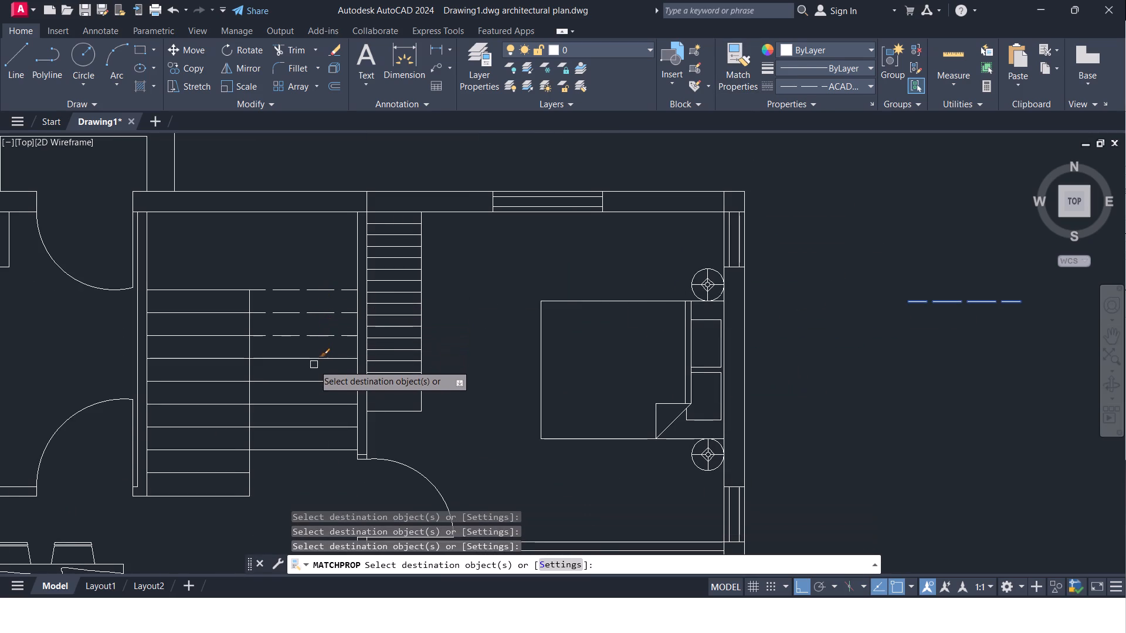
{"action": "left_click", "coordinate": [314, 360]}
{"action": "left_click", "coordinate": [314, 380]}
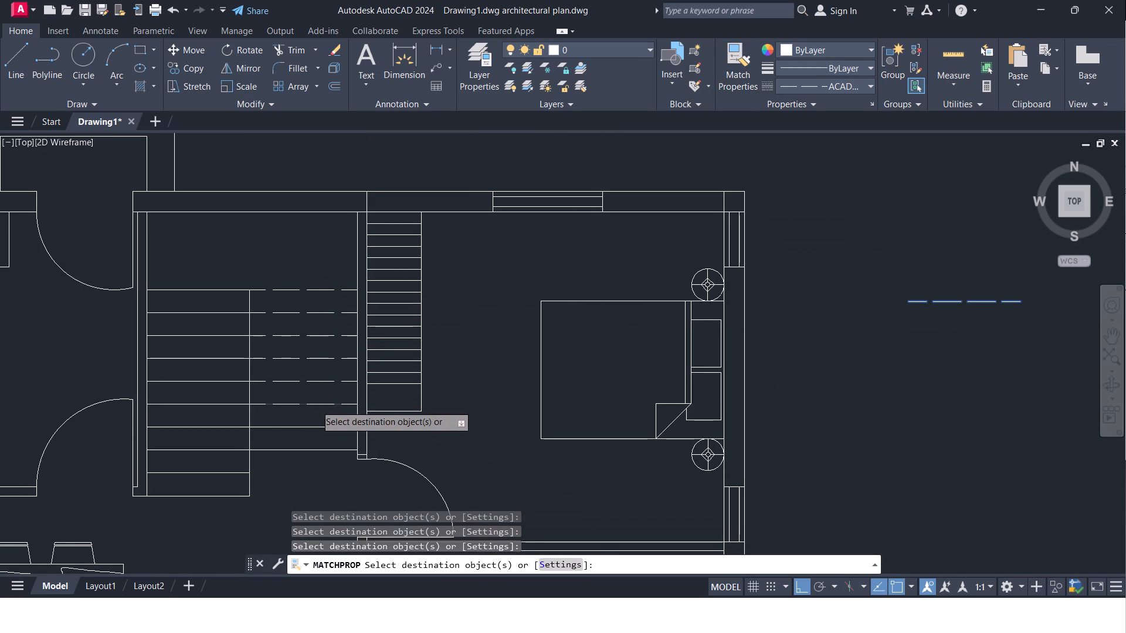
{"action": "left_click", "coordinate": [316, 405]}
{"action": "left_click", "coordinate": [310, 430]}
{"action": "left_click", "coordinate": [304, 452]}
{"action": "scroll", "coordinate": [313, 458], "scroll_direction": "down", "scroll_amount": 2}
{"action": "middle_click_drag", "start_coordinate": [313, 458], "coordinate": [408, 324]}
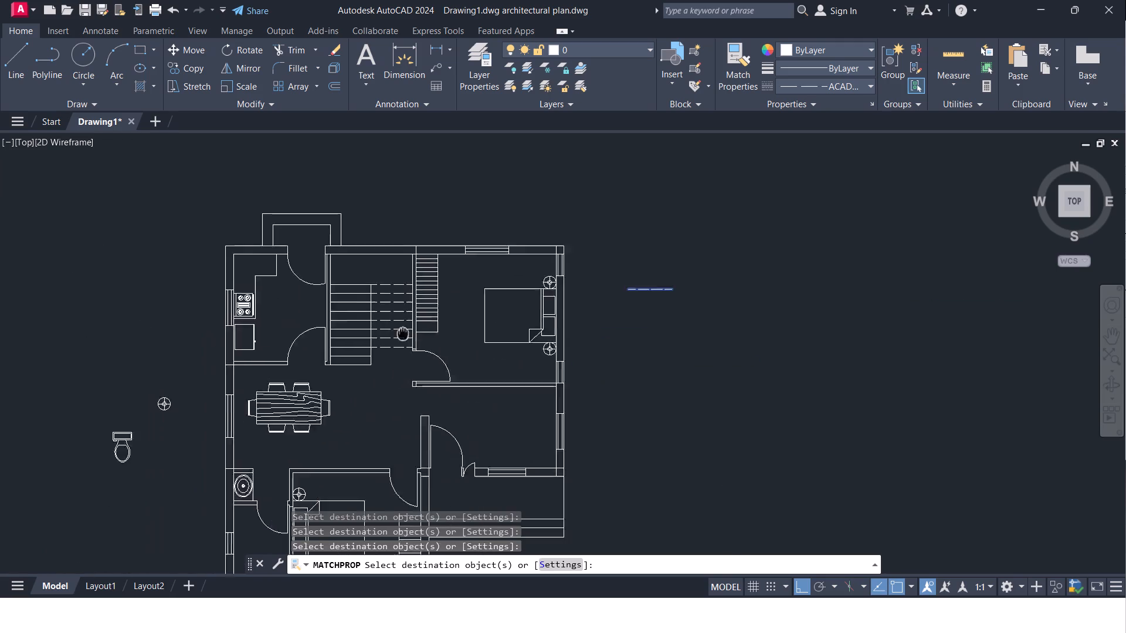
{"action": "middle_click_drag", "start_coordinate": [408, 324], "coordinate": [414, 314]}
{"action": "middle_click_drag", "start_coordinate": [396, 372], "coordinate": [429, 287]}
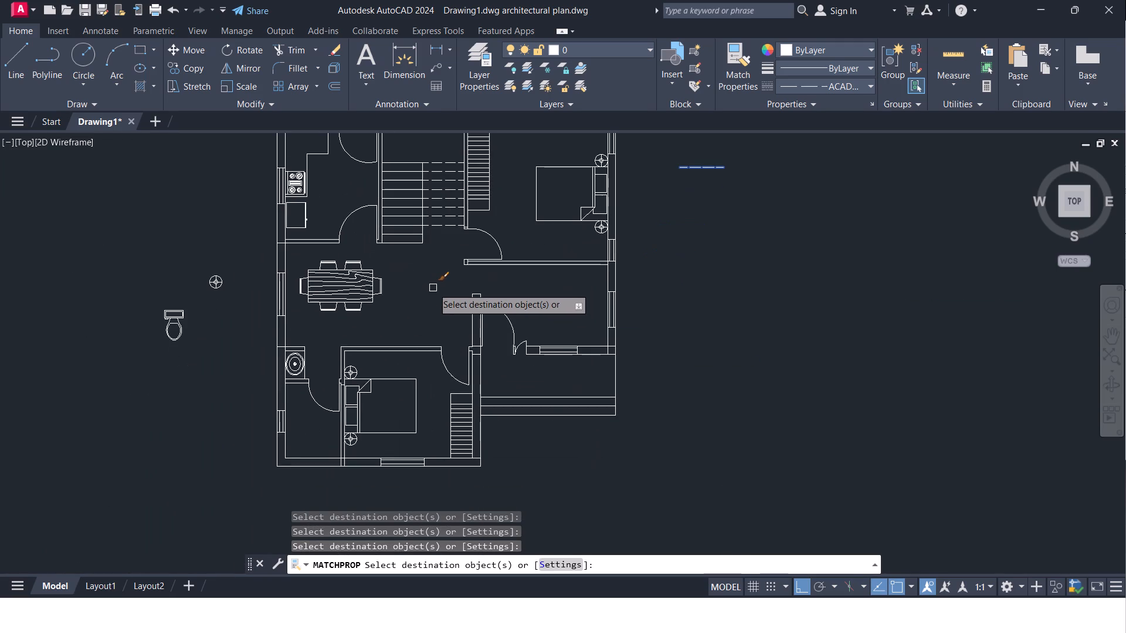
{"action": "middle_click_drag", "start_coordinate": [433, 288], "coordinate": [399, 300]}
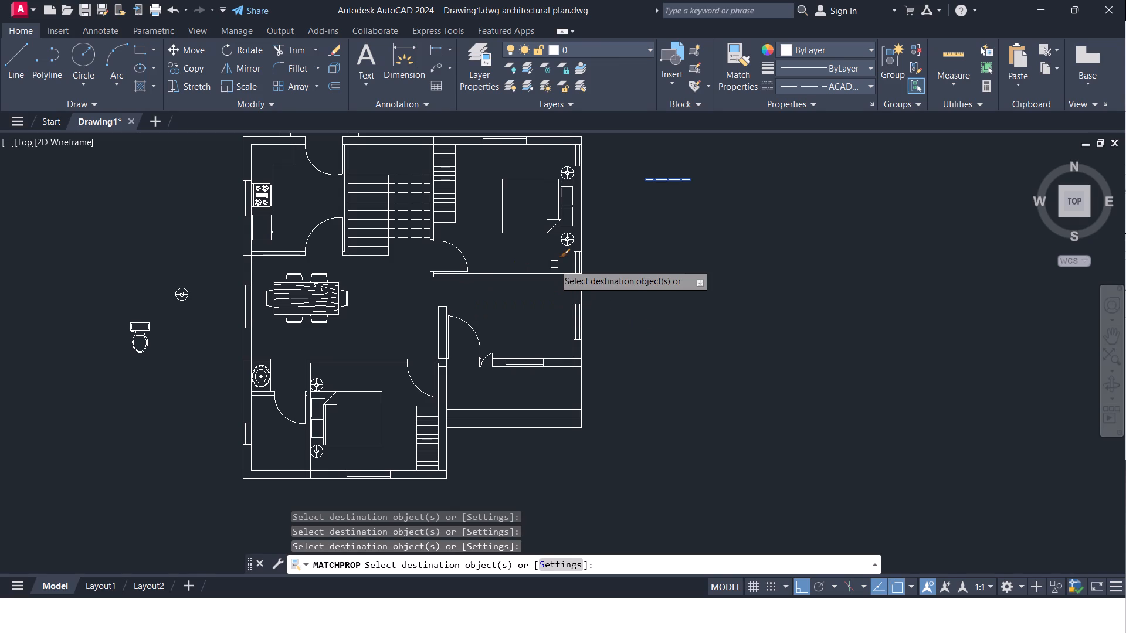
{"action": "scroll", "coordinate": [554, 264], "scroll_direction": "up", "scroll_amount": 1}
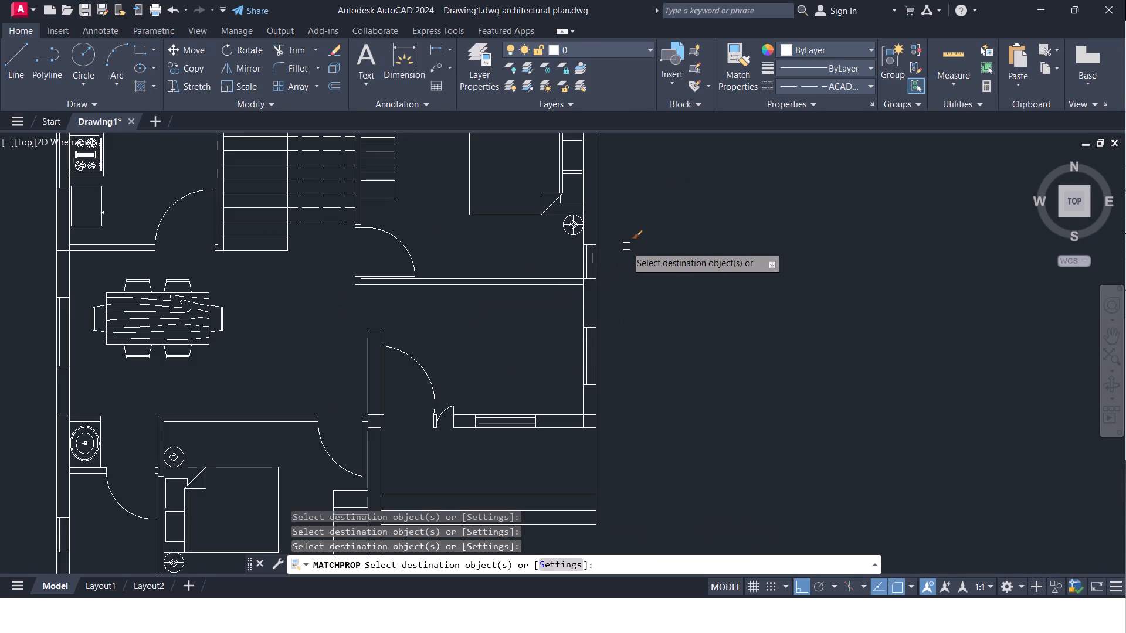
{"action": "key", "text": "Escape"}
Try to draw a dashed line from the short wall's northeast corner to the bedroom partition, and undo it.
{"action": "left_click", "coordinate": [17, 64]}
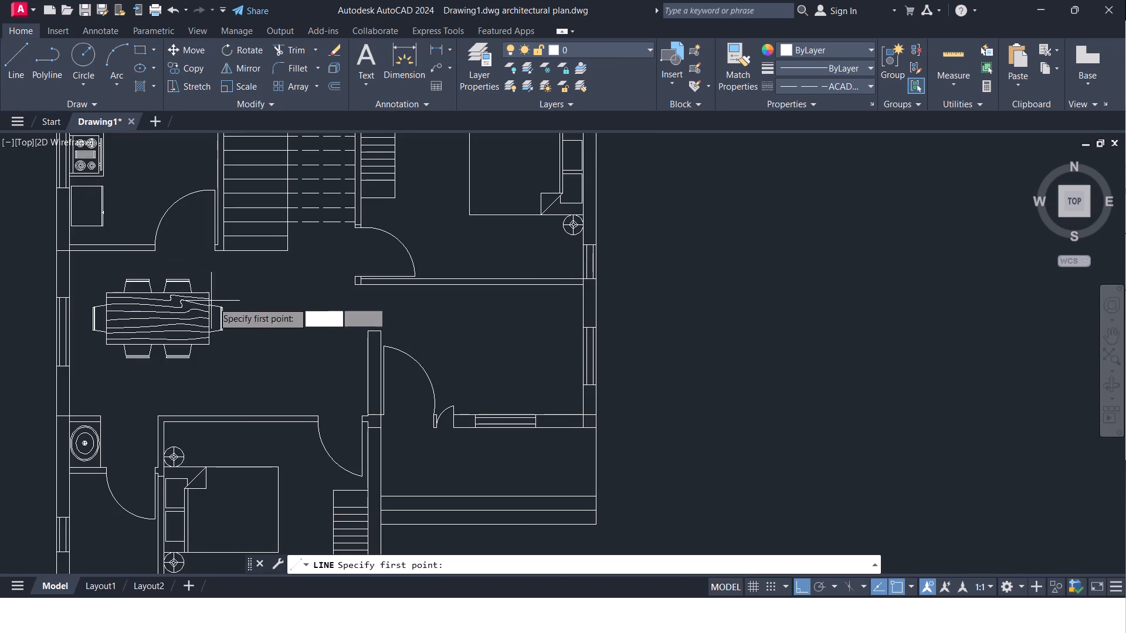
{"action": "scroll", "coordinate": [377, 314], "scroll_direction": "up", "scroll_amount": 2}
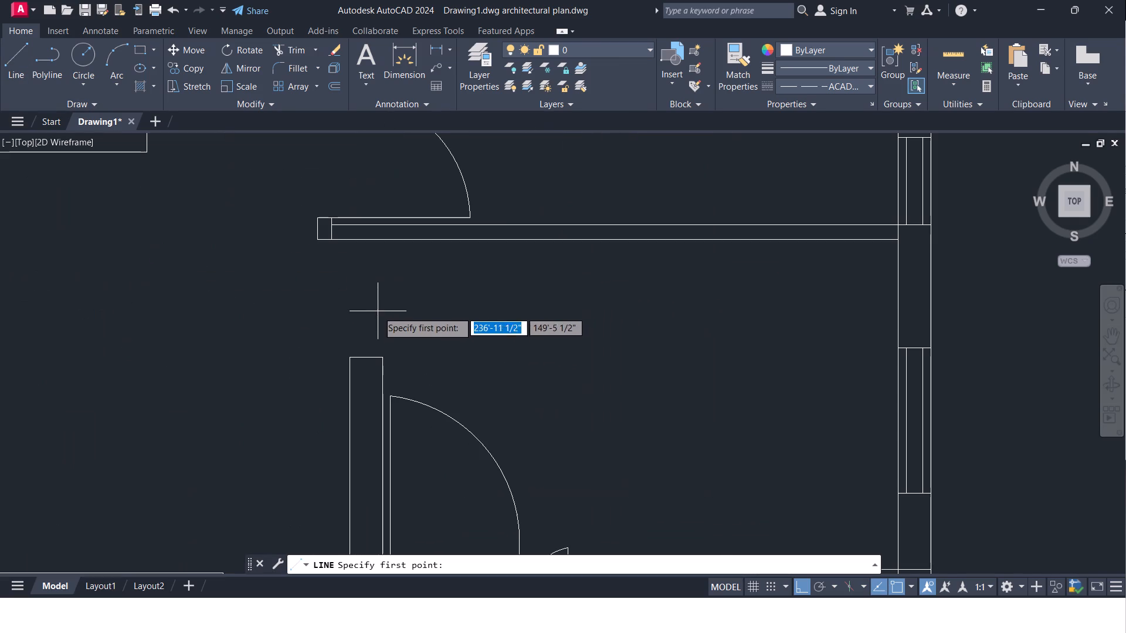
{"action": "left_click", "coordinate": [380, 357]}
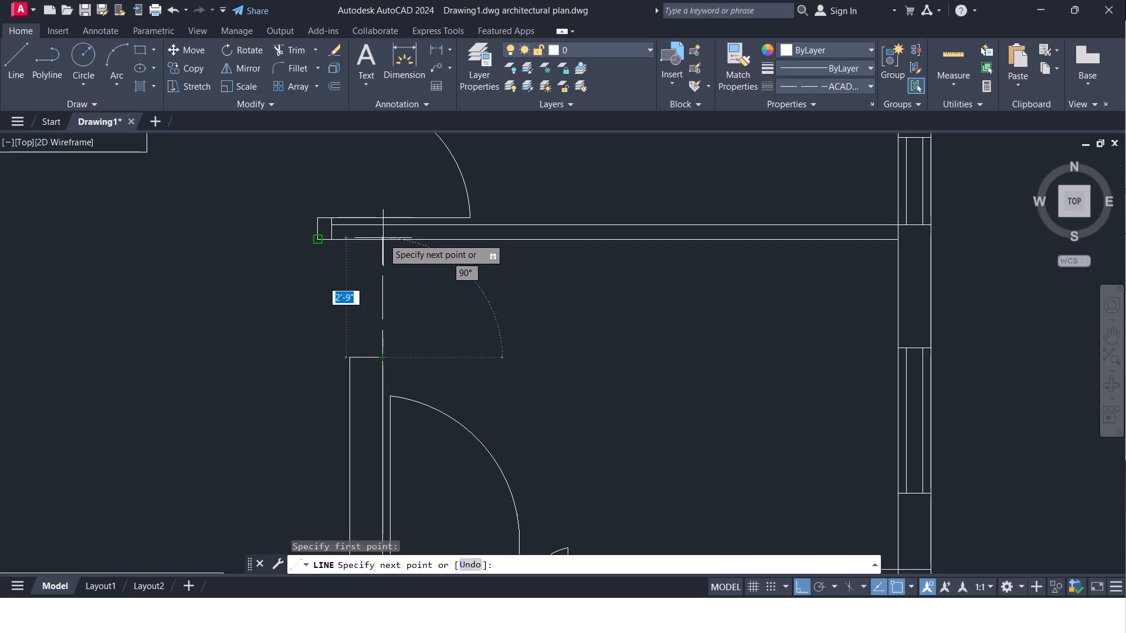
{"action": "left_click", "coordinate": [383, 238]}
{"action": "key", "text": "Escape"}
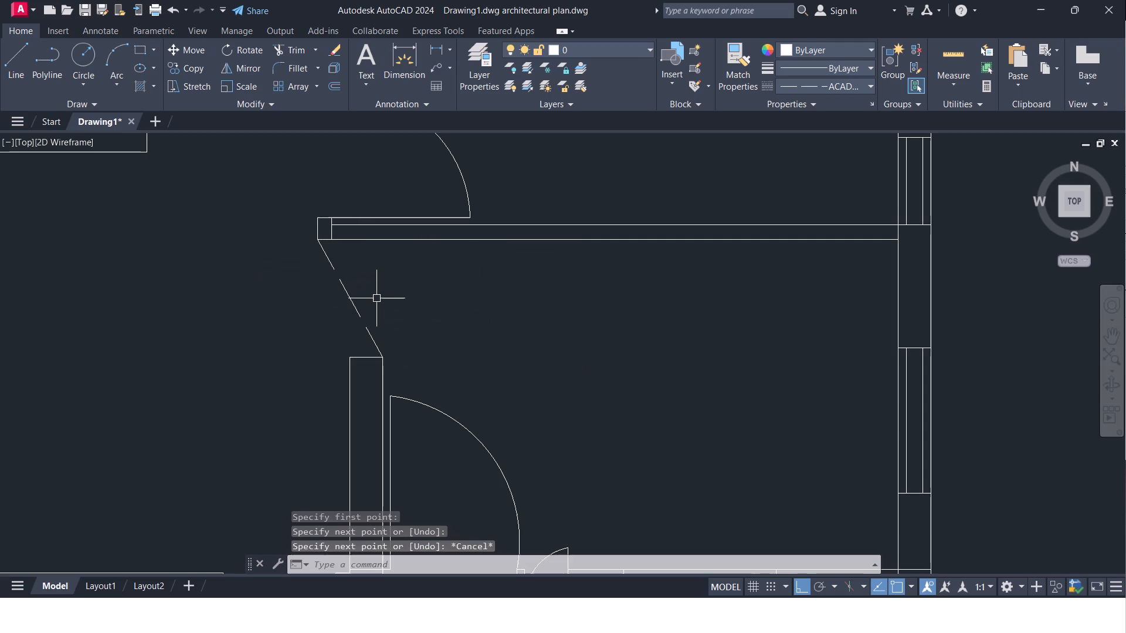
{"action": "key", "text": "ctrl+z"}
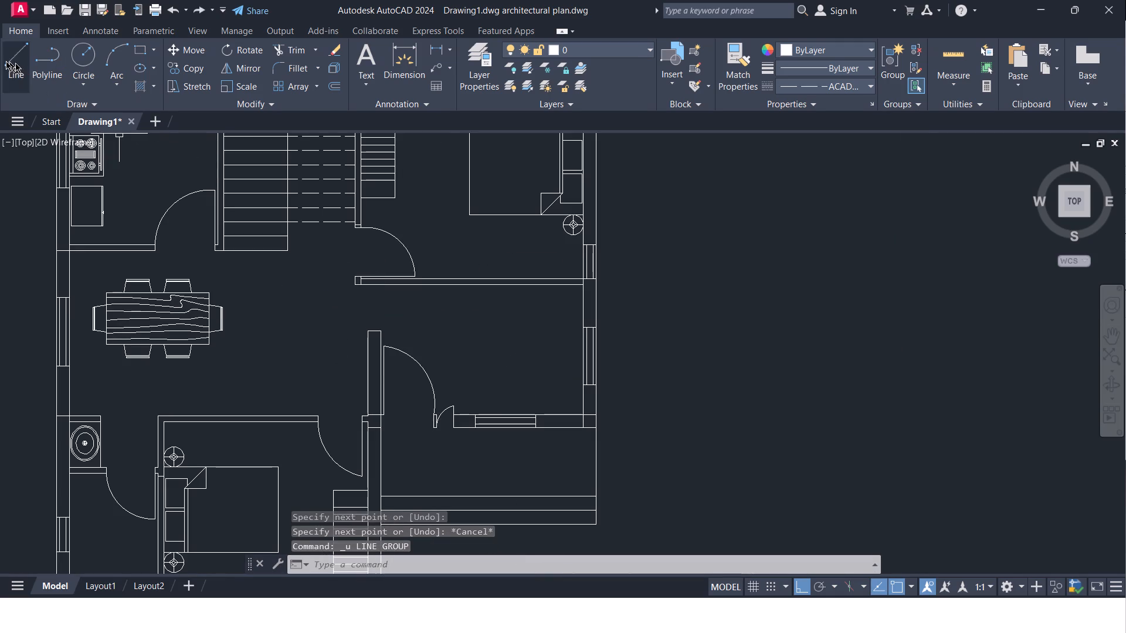
Draw two vertical dashed lines from the short wall's north corners up past the bedroom's south partition wall.
{"action": "left_click", "coordinate": [5, 60]}
{"action": "scroll", "coordinate": [382, 332], "scroll_direction": "up", "scroll_amount": 2}
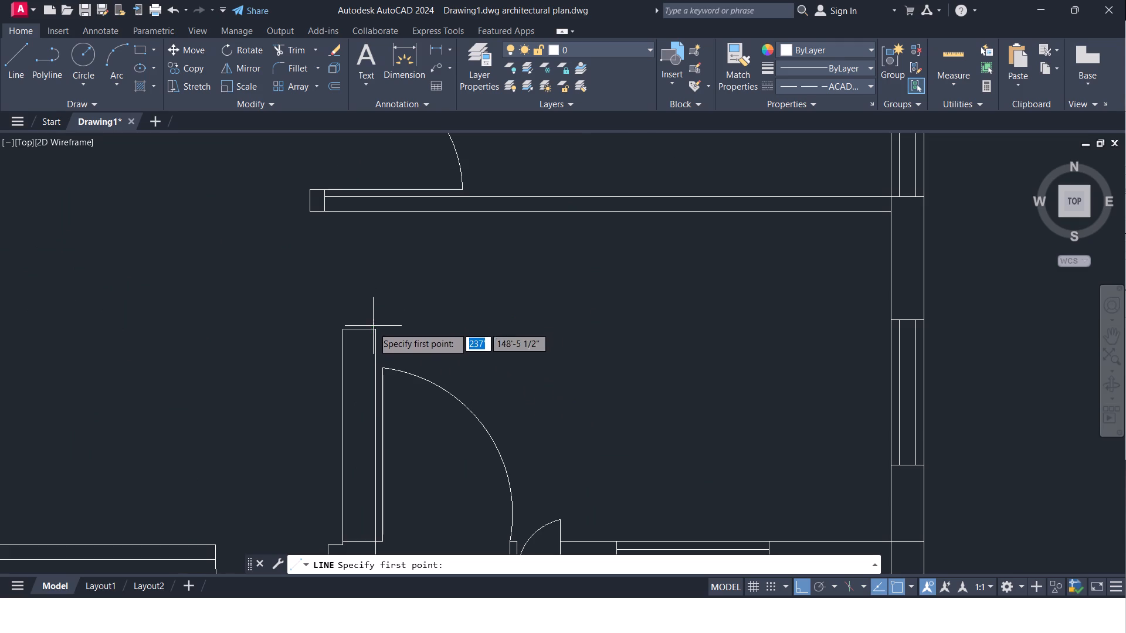
{"action": "left_click", "coordinate": [373, 331]}
{"action": "left_click", "coordinate": [358, 160]}
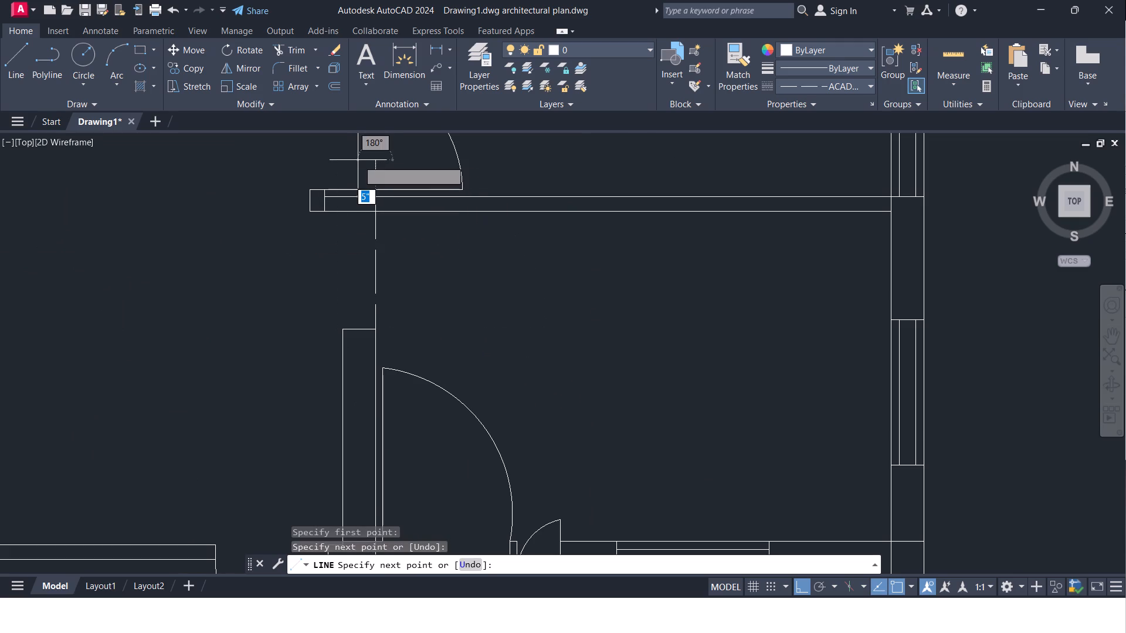
{"action": "key", "text": "Escape"}
{"action": "left_click", "coordinate": [14, 63]}
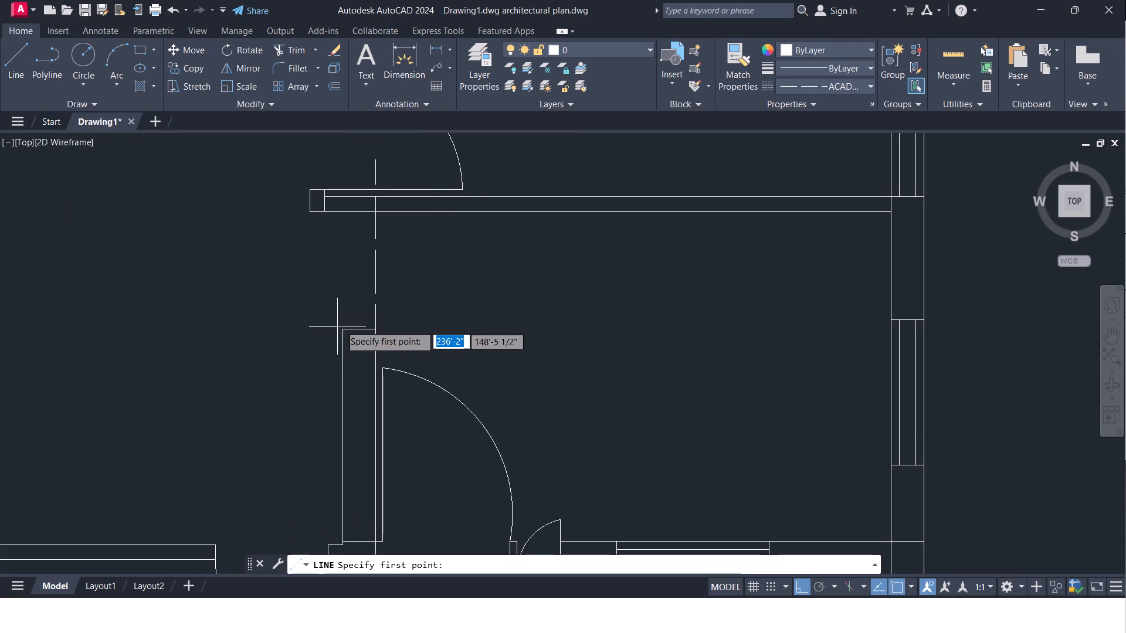
{"action": "left_click", "coordinate": [341, 329]}
{"action": "left_click", "coordinate": [338, 161]}
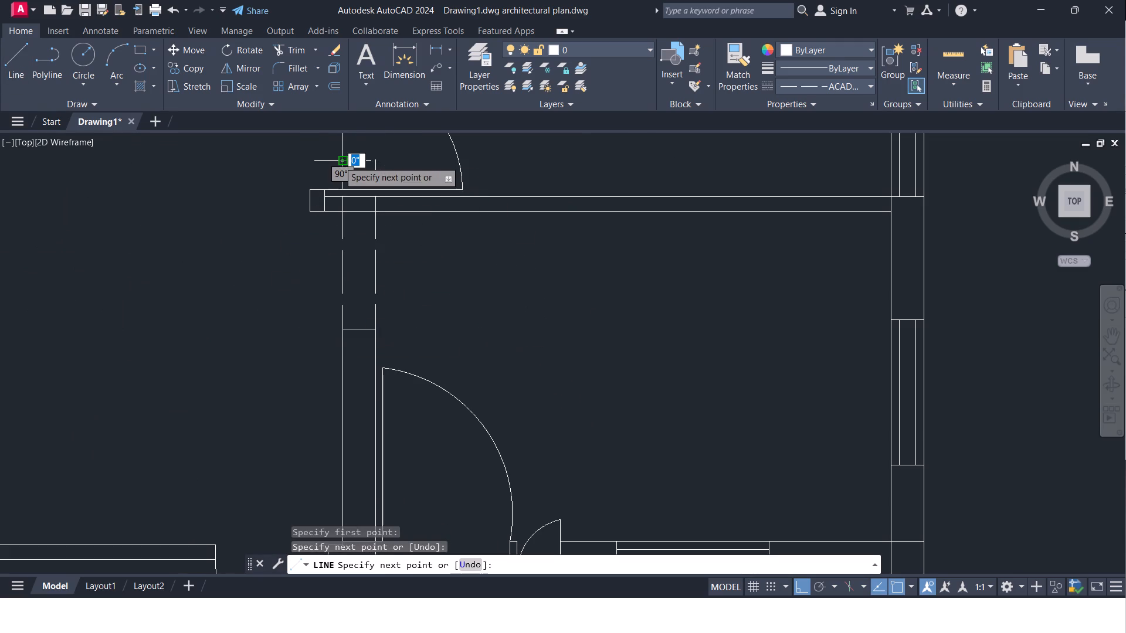
{"action": "key", "text": "Escape"}
Trim both dashed lines beyond the bedroom door leaf and inside the partition, ending them at the wall's south face.
{"action": "type", "text": "tr"}
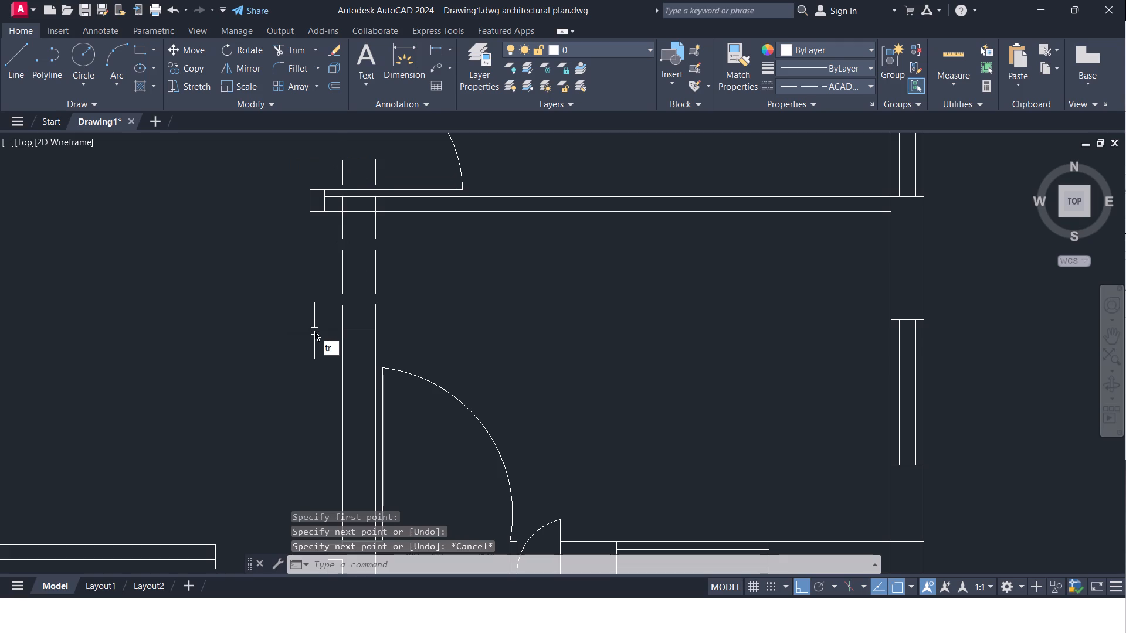
{"action": "key", "text": "Return"}
{"action": "key", "text": "Return"}
{"action": "scroll", "coordinate": [327, 84], "scroll_direction": "up", "scroll_amount": 1}
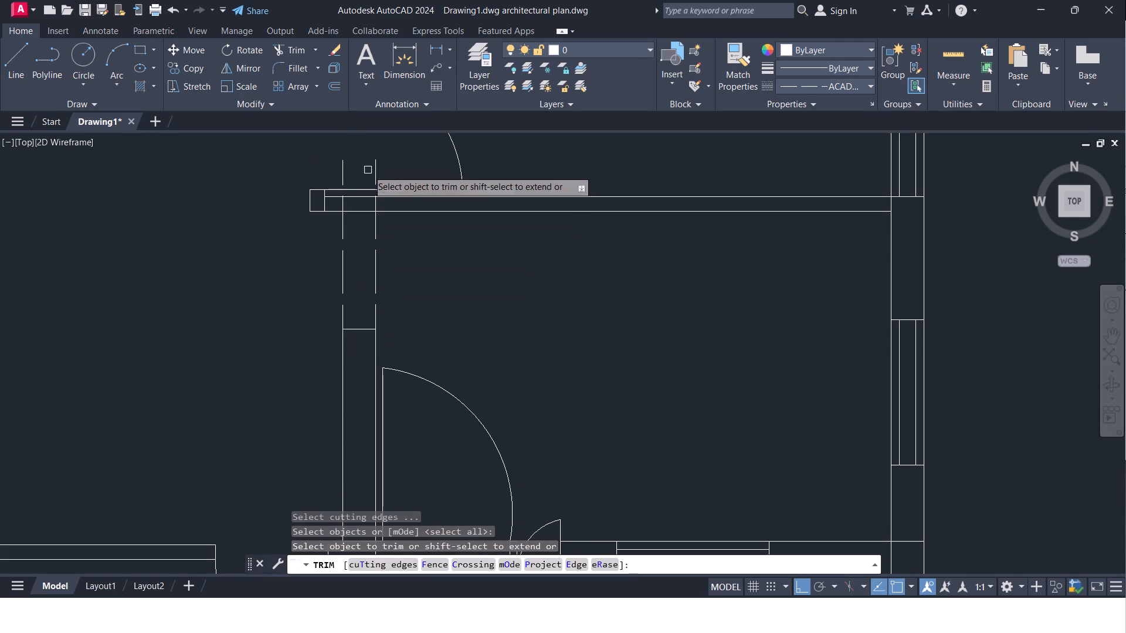
{"action": "scroll", "coordinate": [350, 177], "scroll_direction": "up", "scroll_amount": 2}
{"action": "middle_click_drag", "start_coordinate": [350, 177], "coordinate": [355, 200]}
{"action": "left_click", "coordinate": [330, 194]}
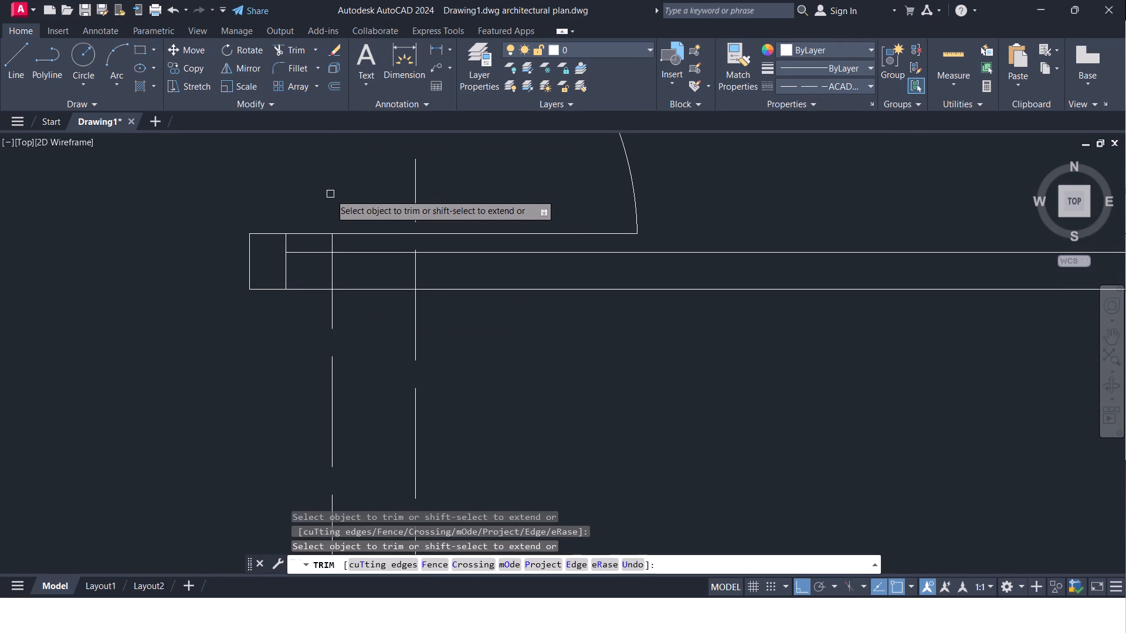
{"action": "left_click", "coordinate": [415, 193]}
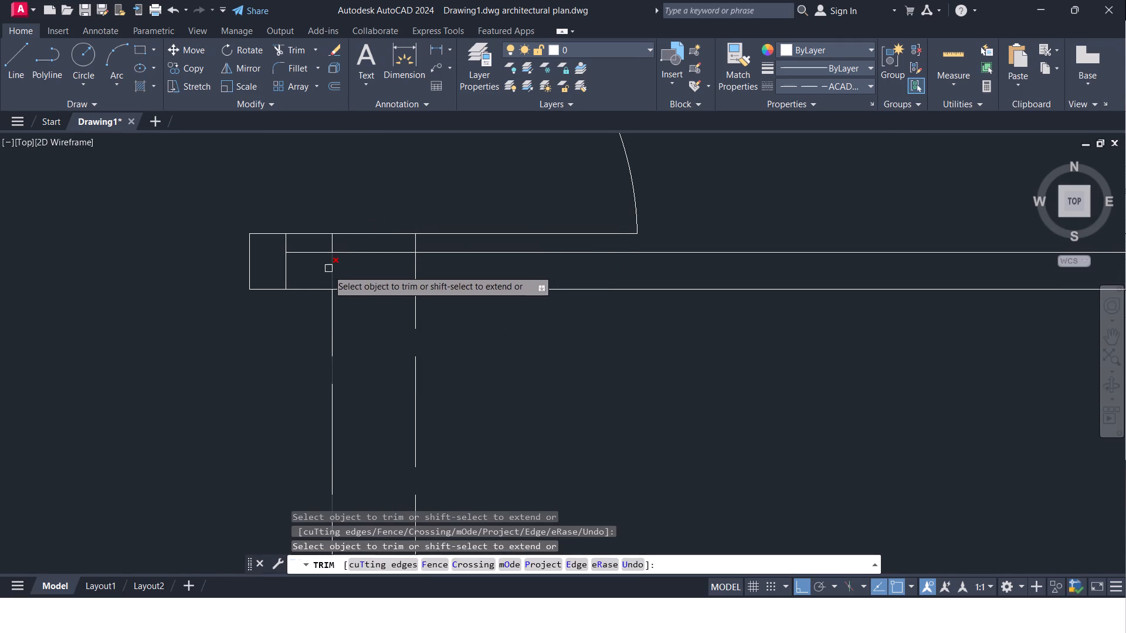
{"action": "left_click", "coordinate": [330, 273]}
{"action": "left_click", "coordinate": [412, 277]}
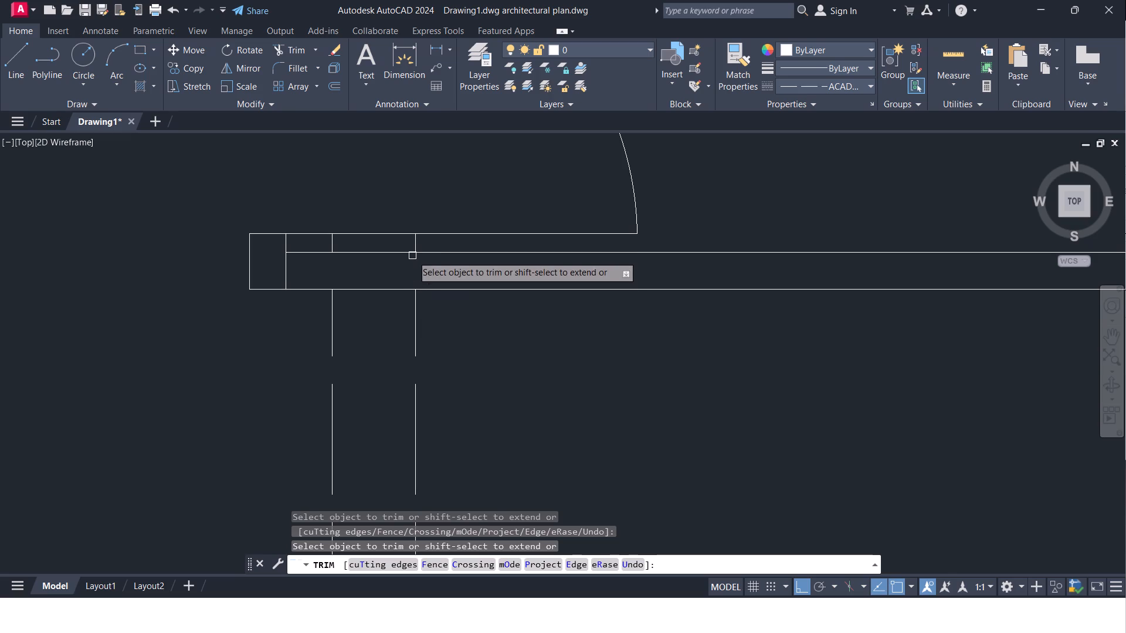
{"action": "left_click", "coordinate": [418, 243]}
{"action": "key", "text": "Escape"}
Erase the two short leftover line pieces between the door leaf and the partition wall.
{"action": "left_click", "coordinate": [418, 243]}
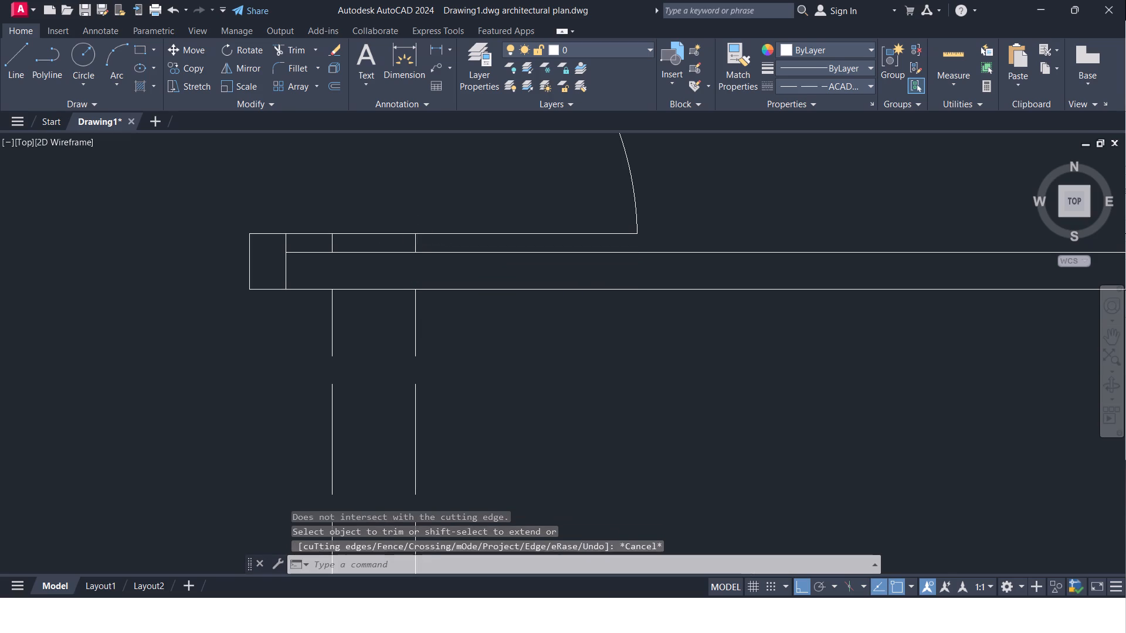
{"action": "left_click", "coordinate": [335, 240]}
{"action": "left_click", "coordinate": [334, 243]}
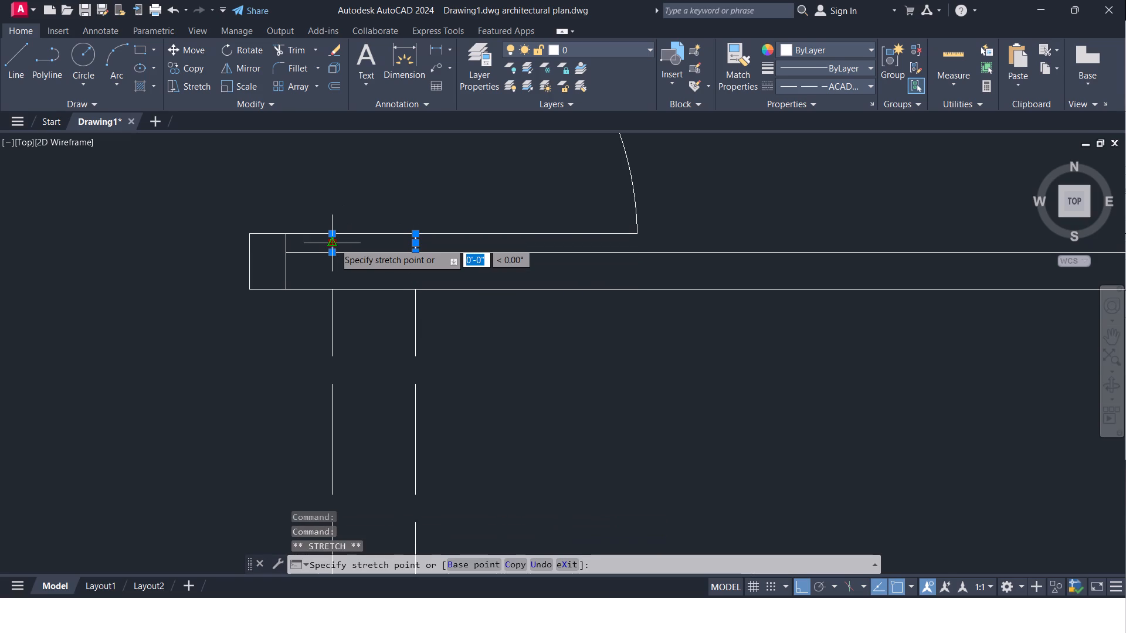
{"action": "key", "text": "Delete"}
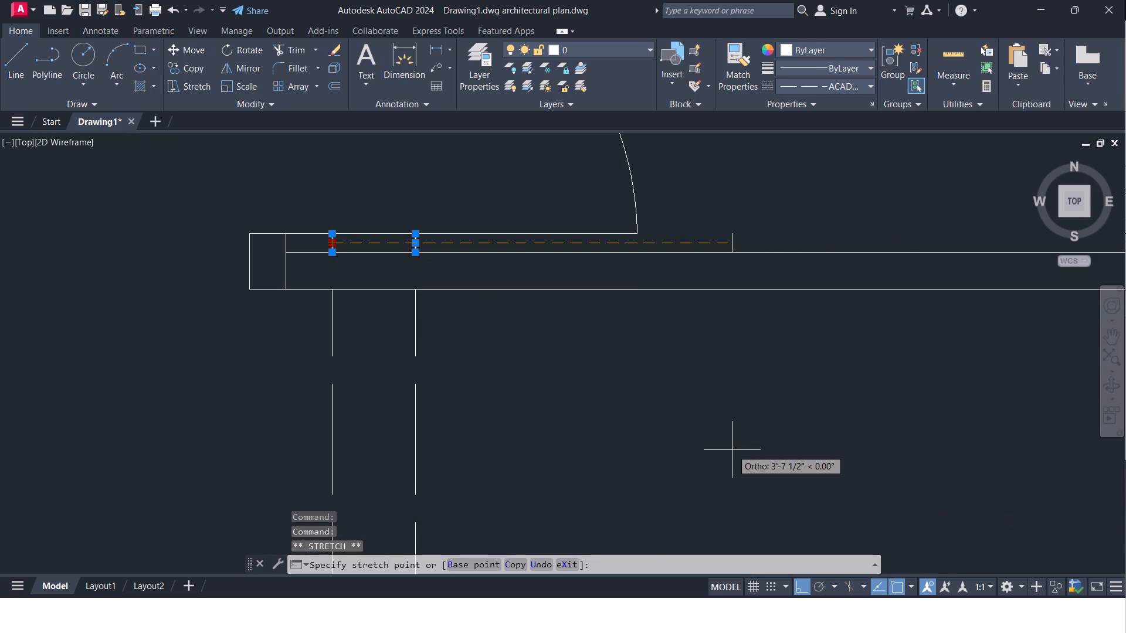
{"action": "key", "text": "Escape"}
{"action": "key", "text": "Delete"}
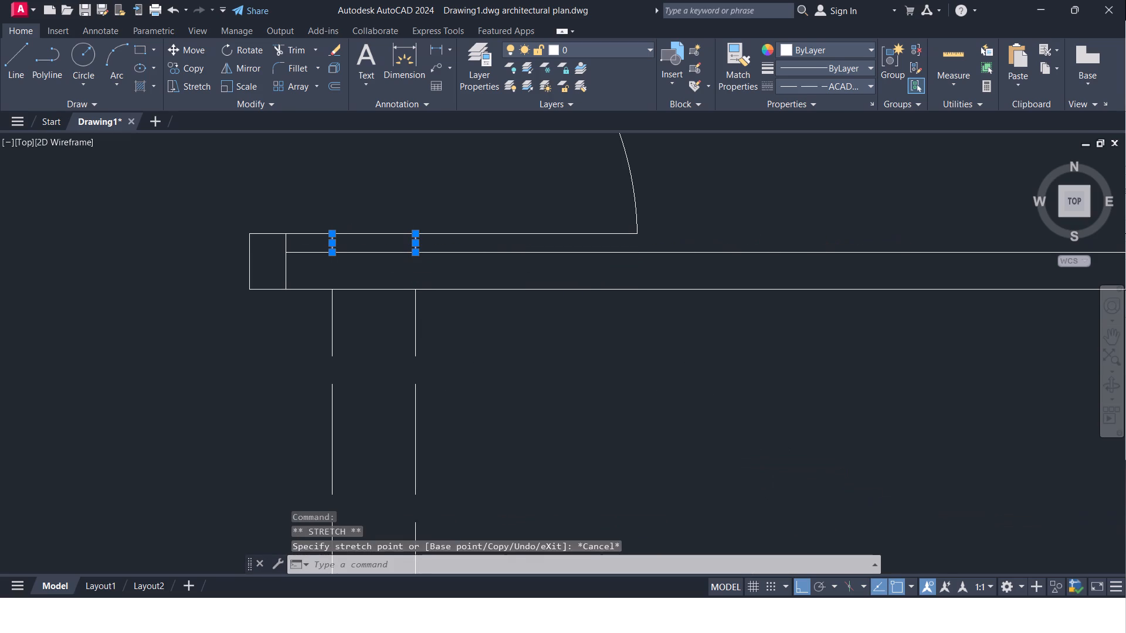
Review the dashed lines across the wall opening and the layout of the whole floor plan.
{"action": "scroll", "coordinate": [740, 447], "scroll_direction": "down", "scroll_amount": 1}
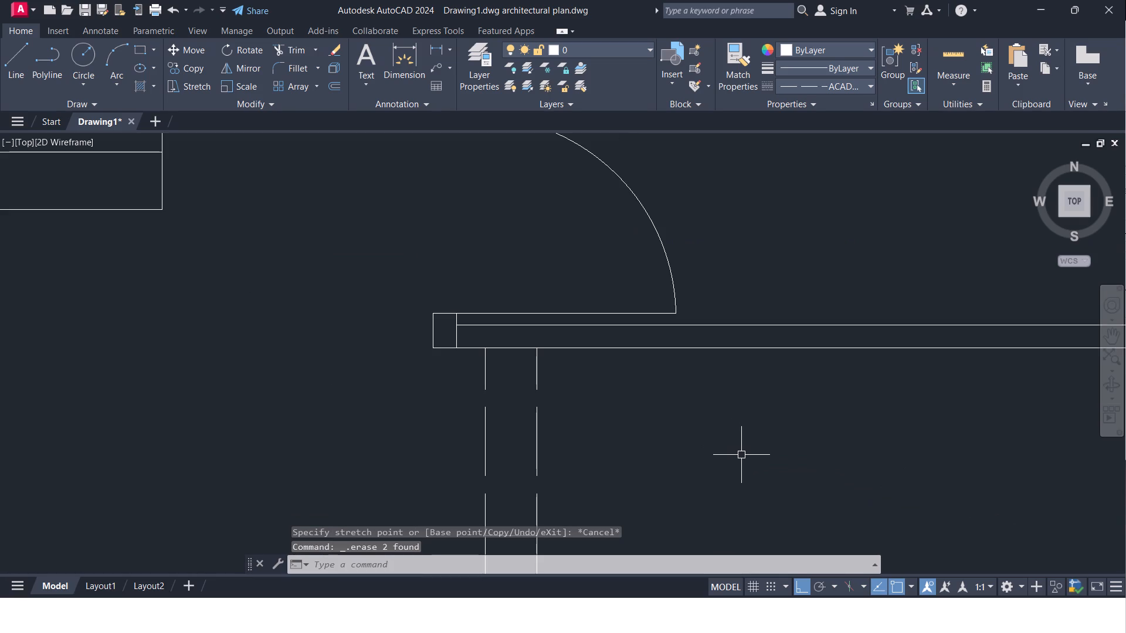
{"action": "middle_click_drag", "start_coordinate": [741, 455], "coordinate": [700, 216]}
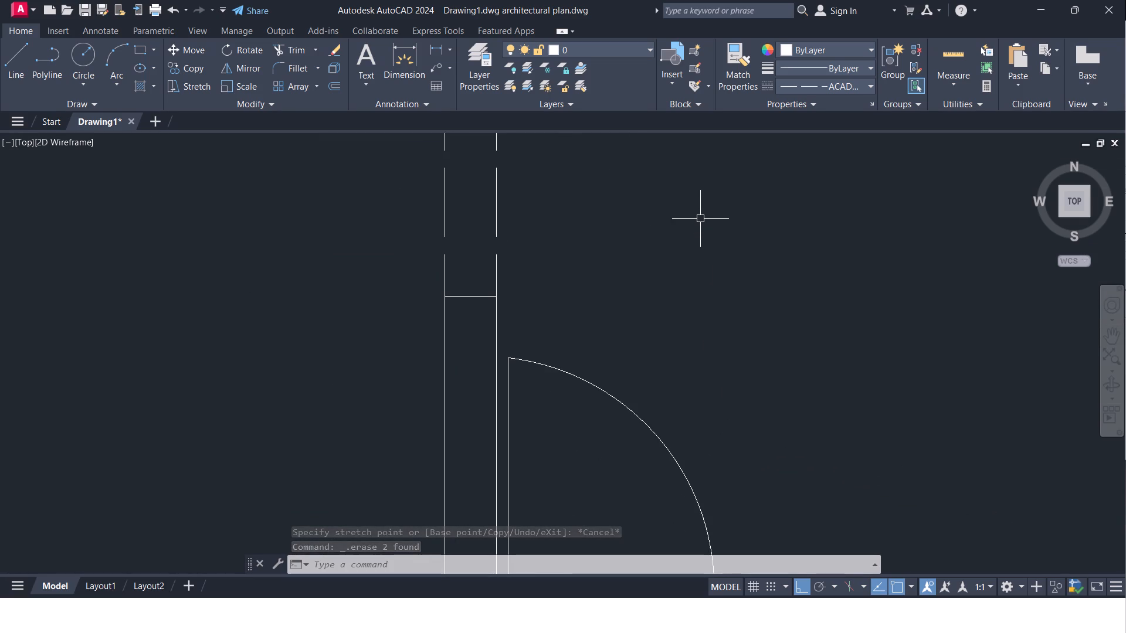
{"action": "scroll", "coordinate": [700, 227], "scroll_direction": "down", "scroll_amount": 2}
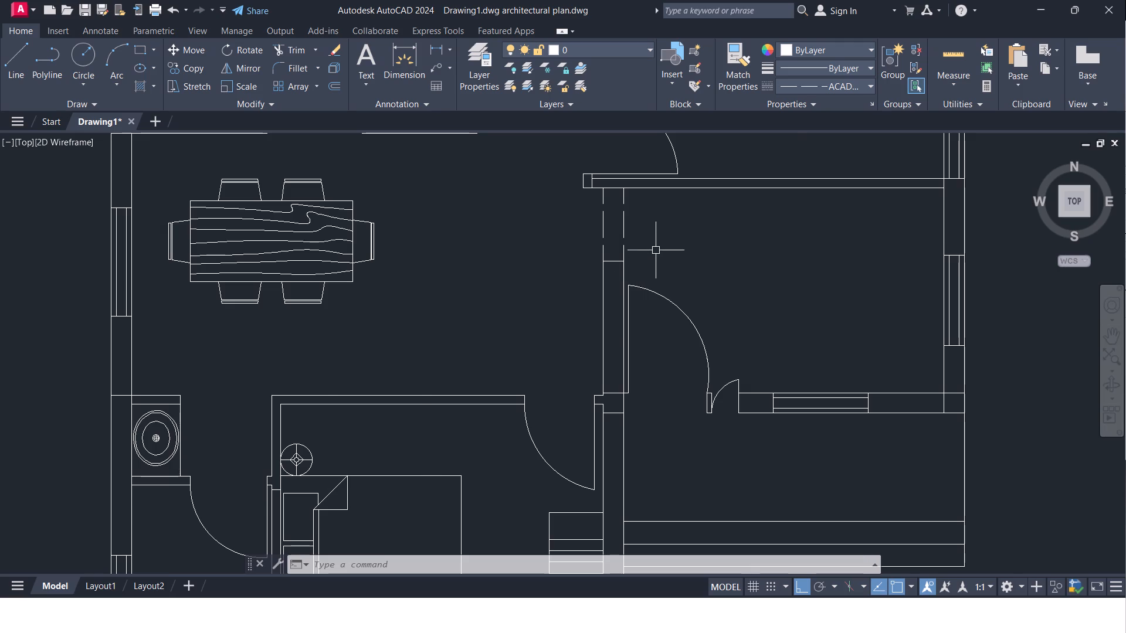
{"action": "scroll", "coordinate": [656, 252], "scroll_direction": "down", "scroll_amount": 1}
{"action": "middle_click_drag", "start_coordinate": [655, 263], "coordinate": [646, 347]}
{"action": "middle_click_drag", "start_coordinate": [666, 336], "coordinate": [588, 337]}
{"action": "scroll", "coordinate": [581, 322], "scroll_direction": "down", "scroll_amount": 1}
{"action": "middle_click_drag", "start_coordinate": [581, 325], "coordinate": [581, 327]}
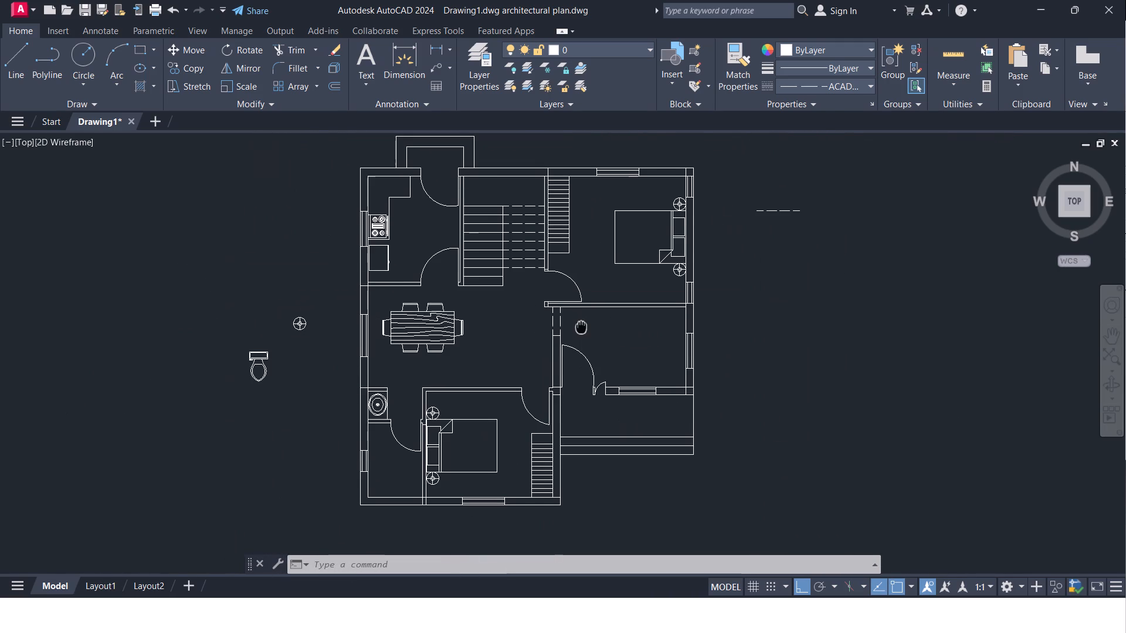
{"action": "middle_click_drag", "start_coordinate": [581, 327], "coordinate": [573, 319]}
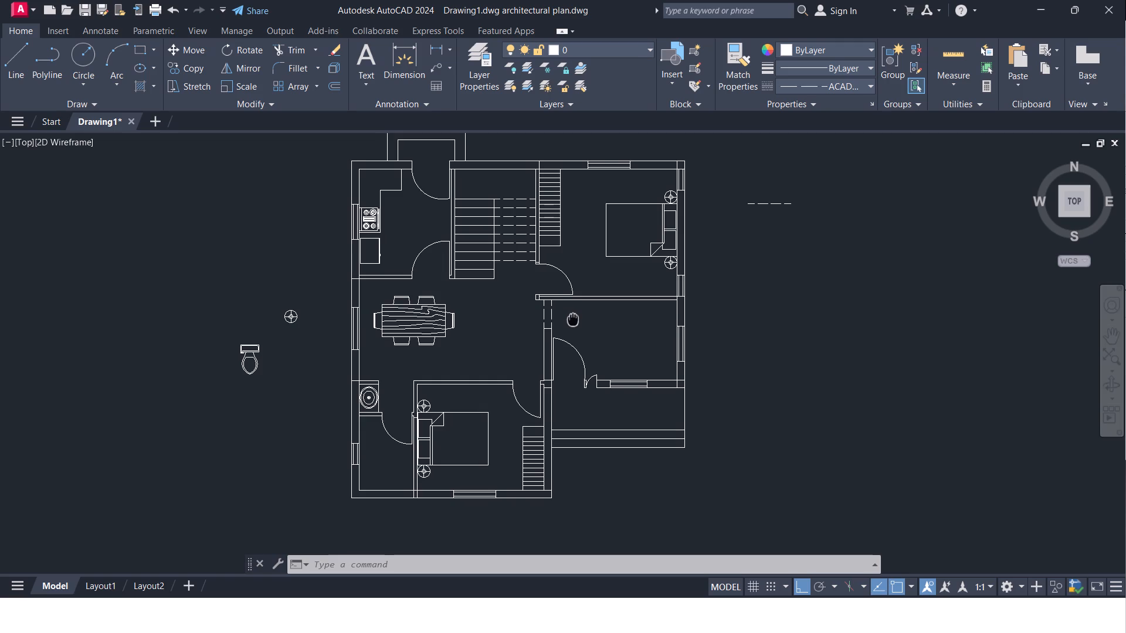
{"action": "middle_click_drag", "start_coordinate": [573, 319], "coordinate": [573, 316]}
{"action": "key", "text": "Escape"}
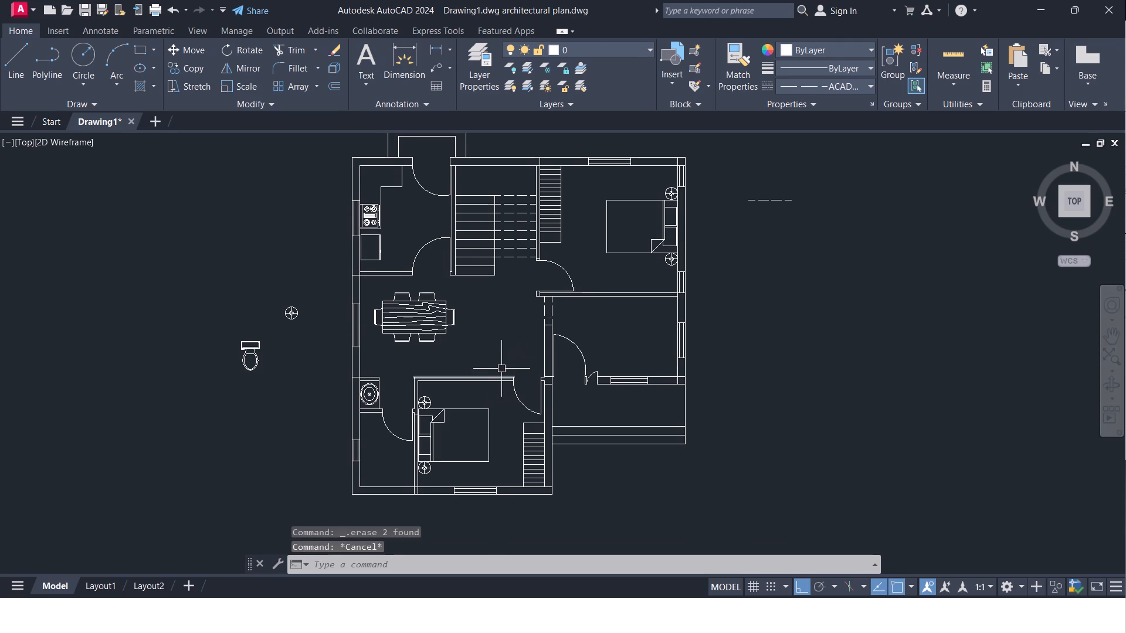
Rotate the toilet block west of the plan by 90° about a point on its tank.
{"action": "left_click", "coordinate": [199, 318]}
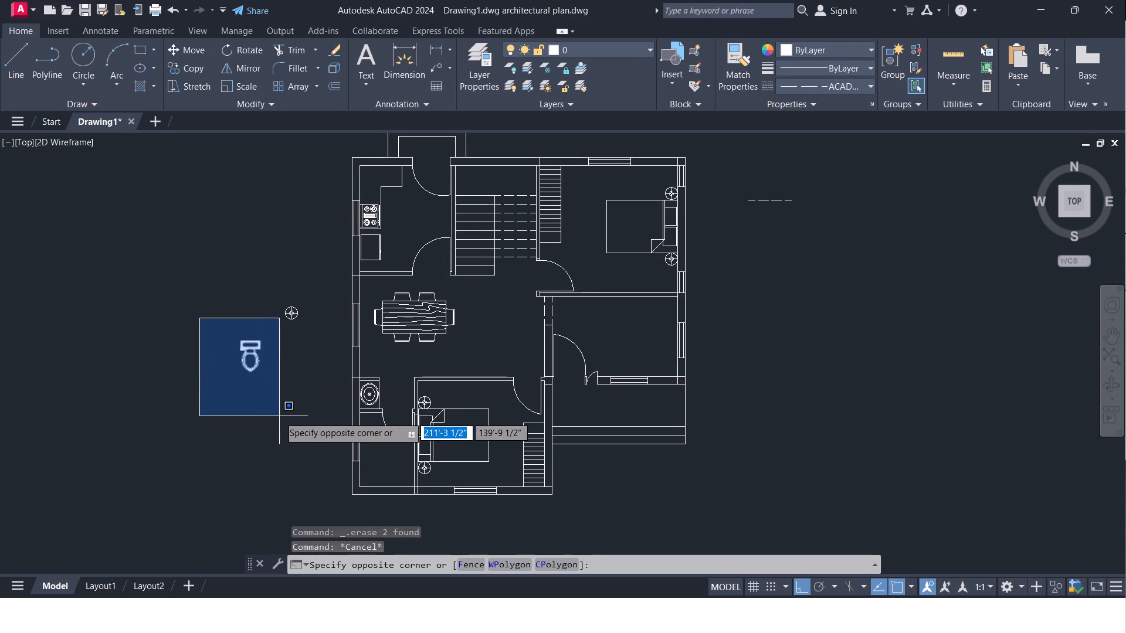
{"action": "left_click", "coordinate": [280, 416]}
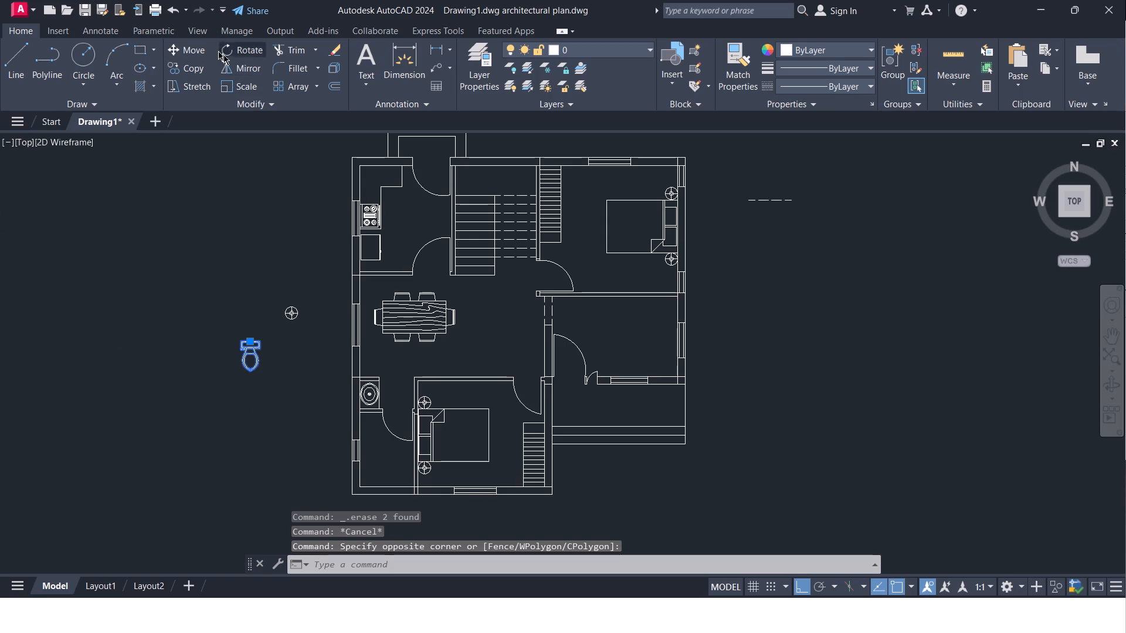
{"action": "left_click", "coordinate": [260, 54]}
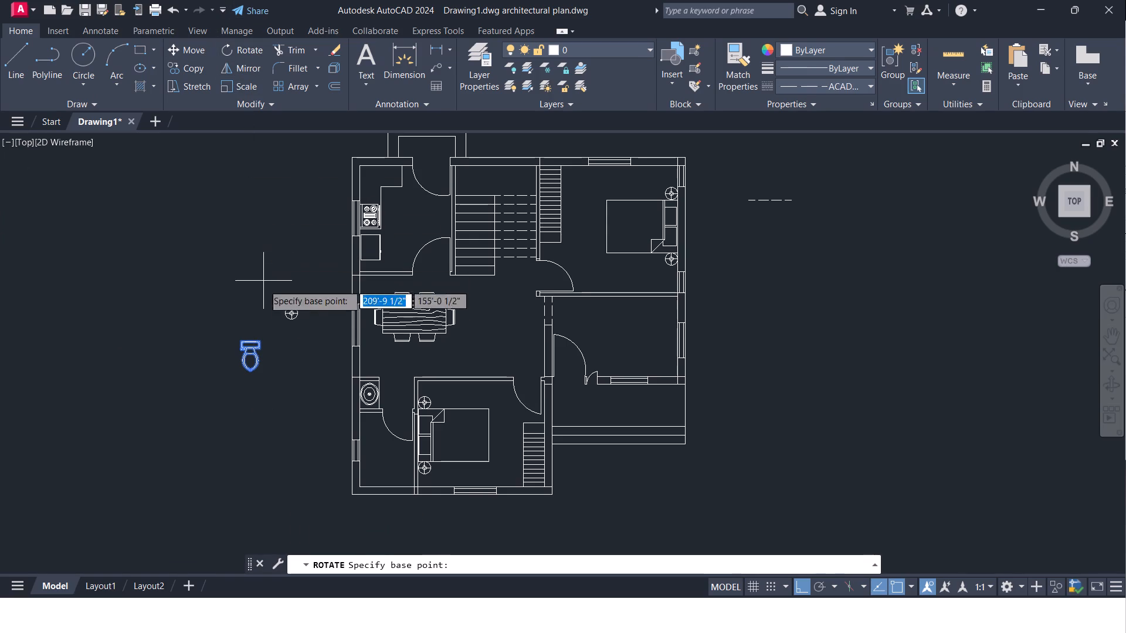
{"action": "left_click", "coordinate": [255, 341]}
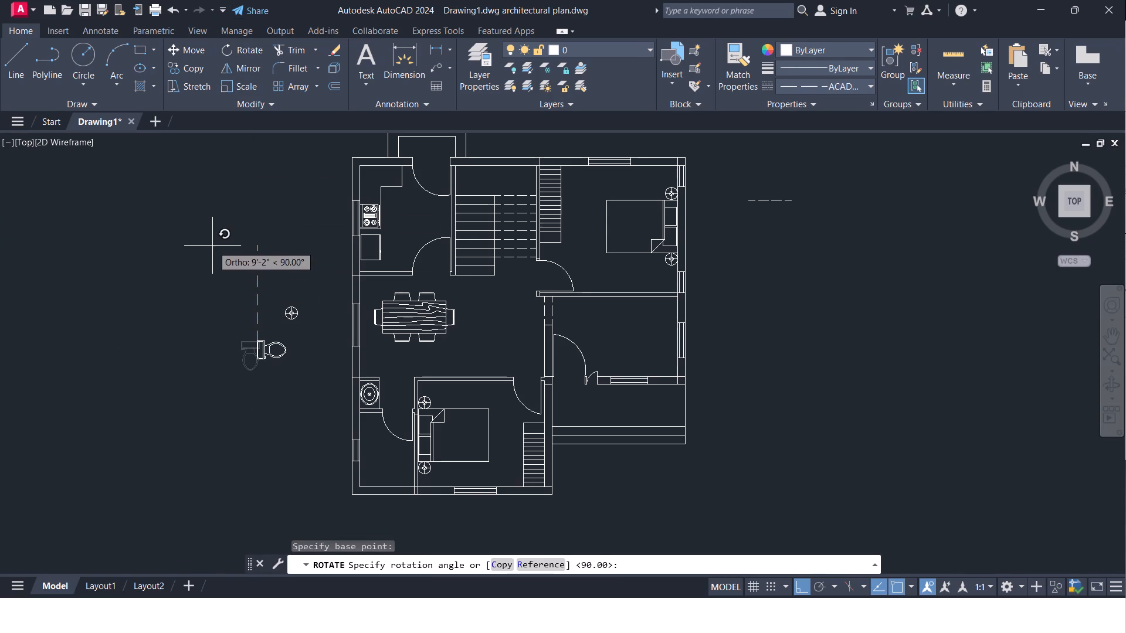
{"action": "left_click", "coordinate": [212, 246]}
Move the rotated toilet block into the southwest bathroom with Ortho off, setting its tank against the west wall just south of the window.
{"action": "left_click", "coordinate": [201, 280]}
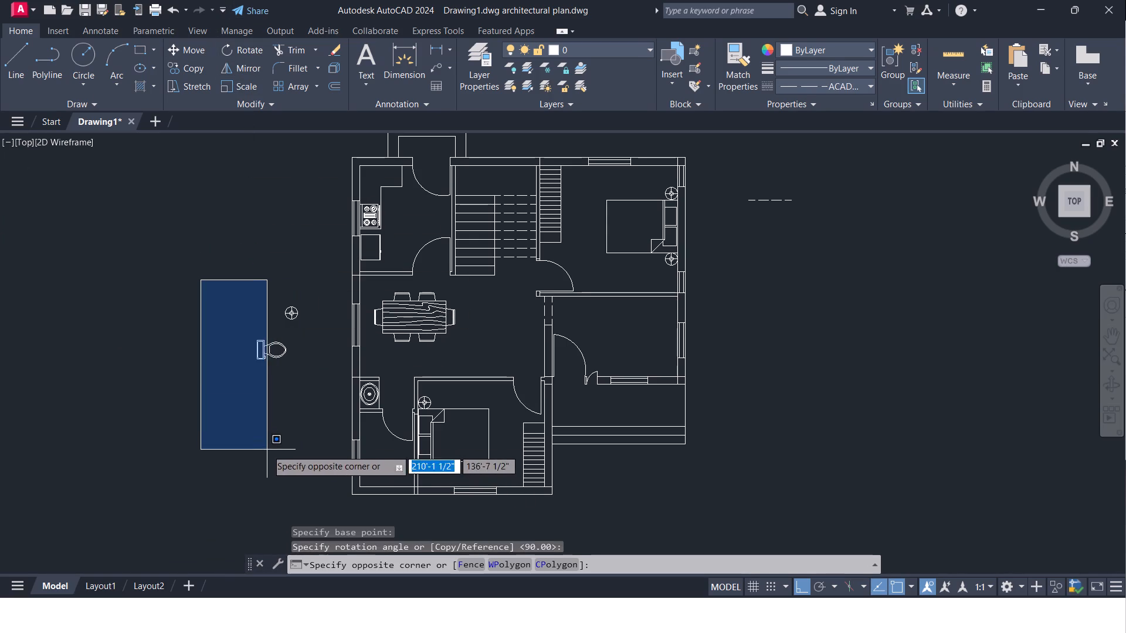
{"action": "left_click", "coordinate": [267, 450]}
{"action": "left_click", "coordinate": [236, 328]}
{"action": "left_click", "coordinate": [321, 429]}
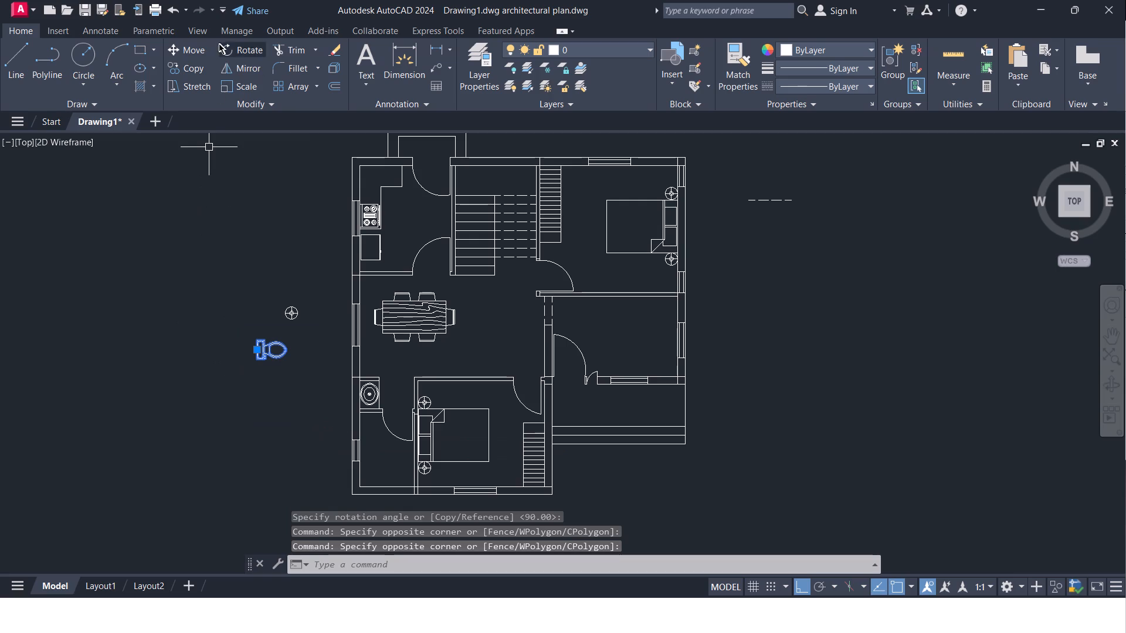
{"action": "left_click", "coordinate": [202, 38]}
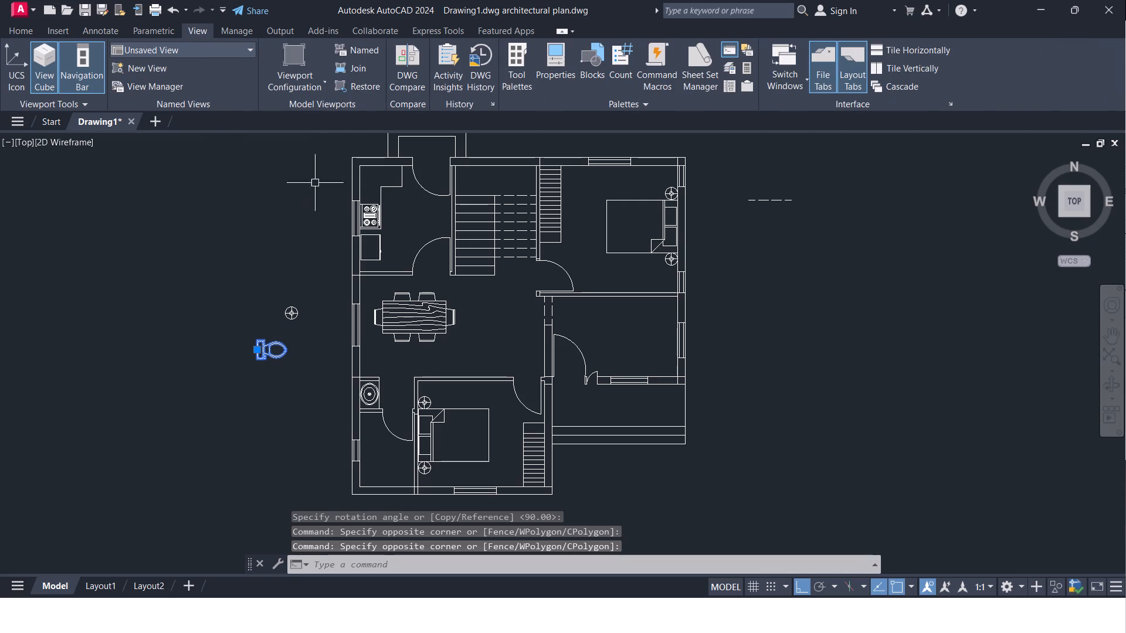
{"action": "left_click", "coordinate": [30, 29]}
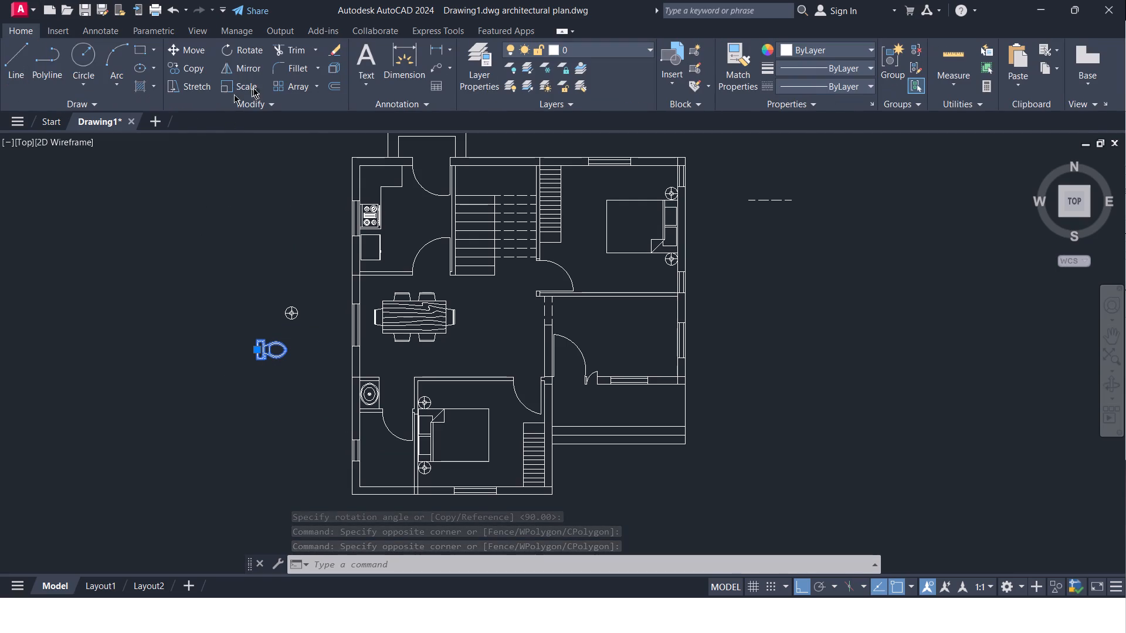
{"action": "left_click", "coordinate": [195, 49]}
{"action": "scroll", "coordinate": [263, 356], "scroll_direction": "up", "scroll_amount": 2}
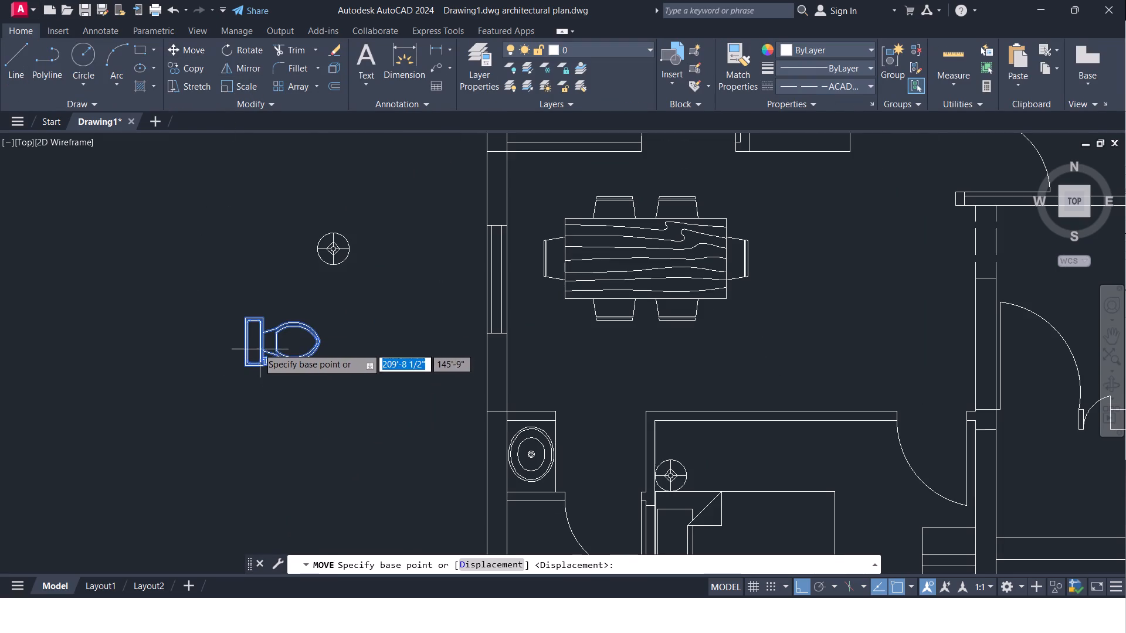
{"action": "left_click", "coordinate": [255, 343]}
{"action": "middle_click_drag", "start_coordinate": [533, 443], "coordinate": [439, 205]}
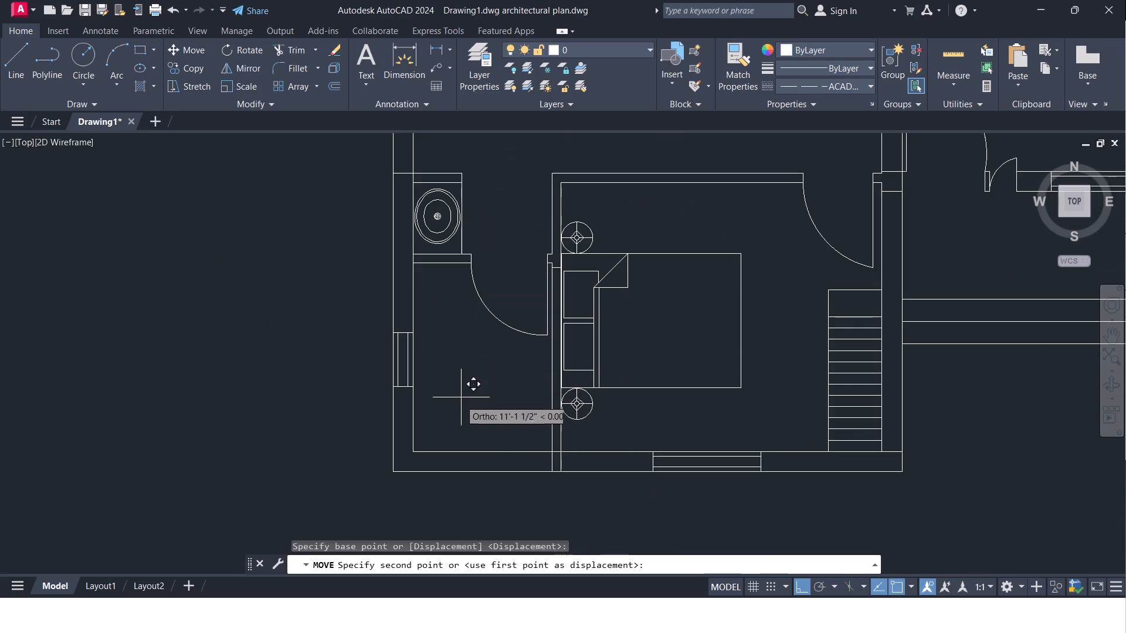
{"action": "left_click", "coordinate": [808, 586]}
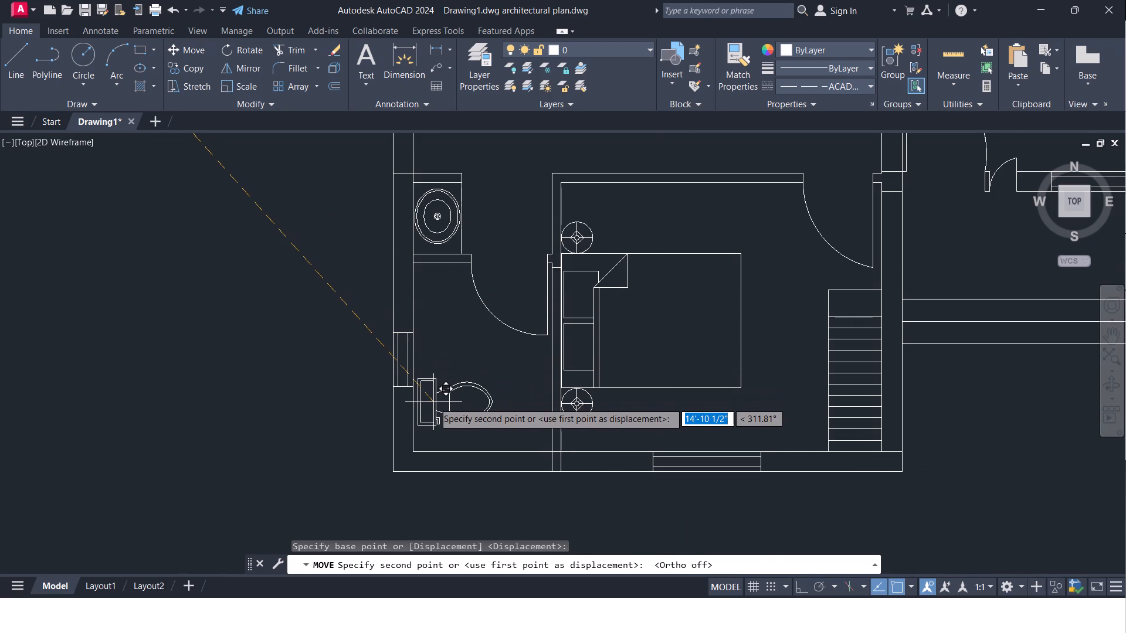
{"action": "scroll", "coordinate": [433, 402], "scroll_direction": "up", "scroll_amount": 1}
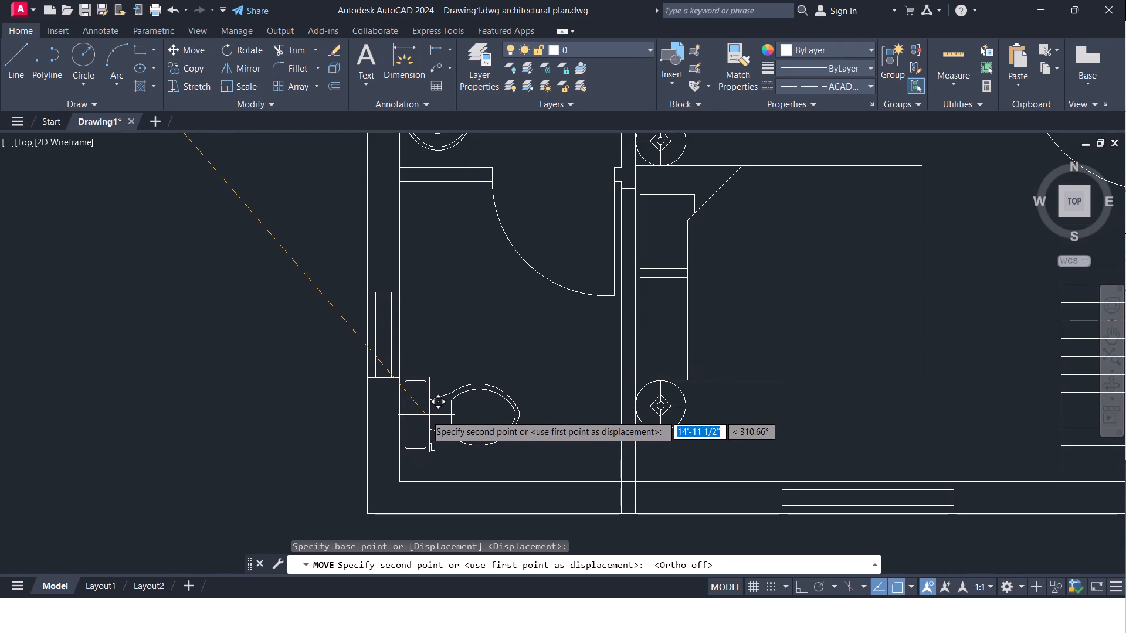
{"action": "left_click", "coordinate": [426, 415]}
Erase the leftover lamp symbol west of the floor plan and the spare dashed line east of it.
{"action": "scroll", "coordinate": [464, 390], "scroll_direction": "down", "scroll_amount": 1}
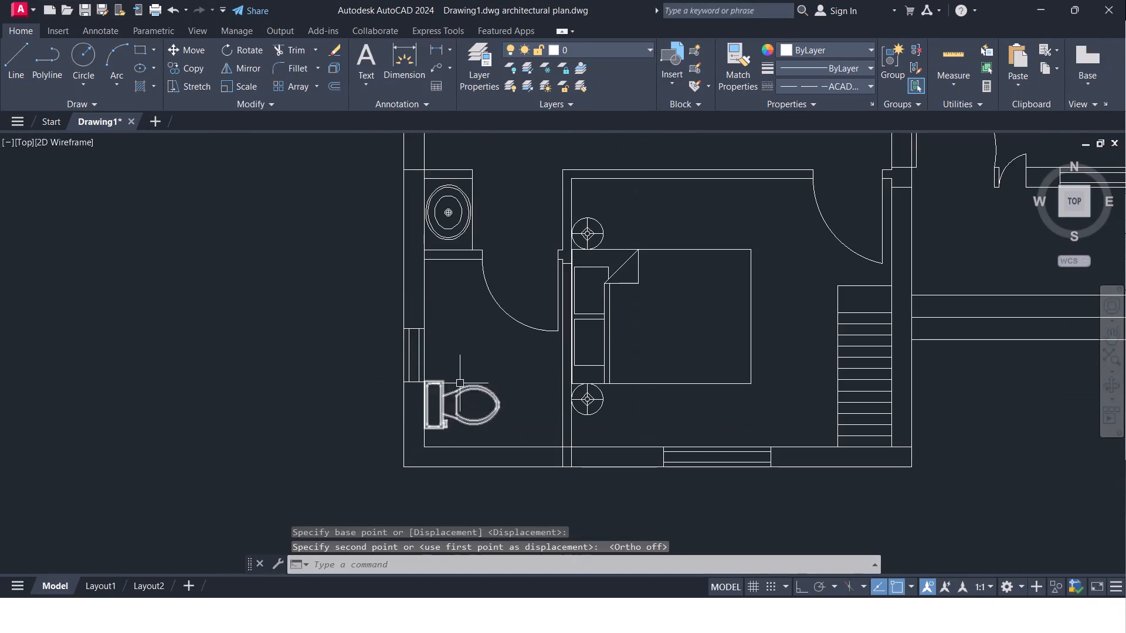
{"action": "middle_click_drag", "start_coordinate": [464, 363], "coordinate": [428, 342]}
{"action": "scroll", "coordinate": [428, 342], "scroll_direction": "down", "scroll_amount": 2}
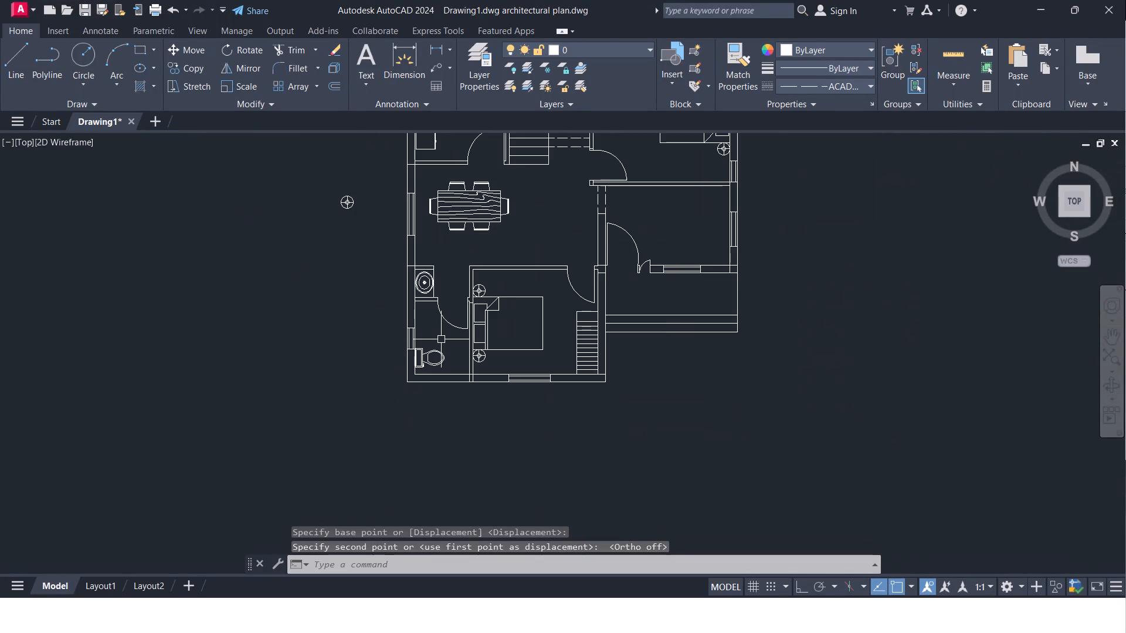
{"action": "middle_click_drag", "start_coordinate": [441, 339], "coordinate": [402, 342]}
{"action": "middle_click_drag", "start_coordinate": [568, 312], "coordinate": [498, 327]}
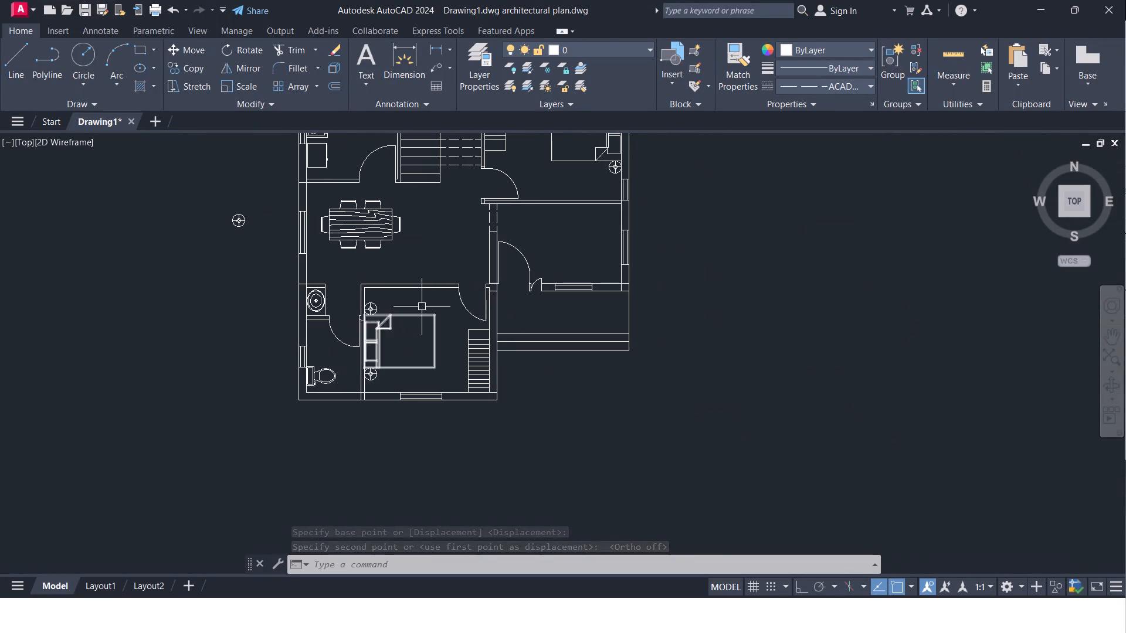
{"action": "middle_click_drag", "start_coordinate": [433, 251], "coordinate": [425, 328]}
{"action": "left_click_drag", "start_coordinate": [231, 286], "coordinate": [238, 300]}
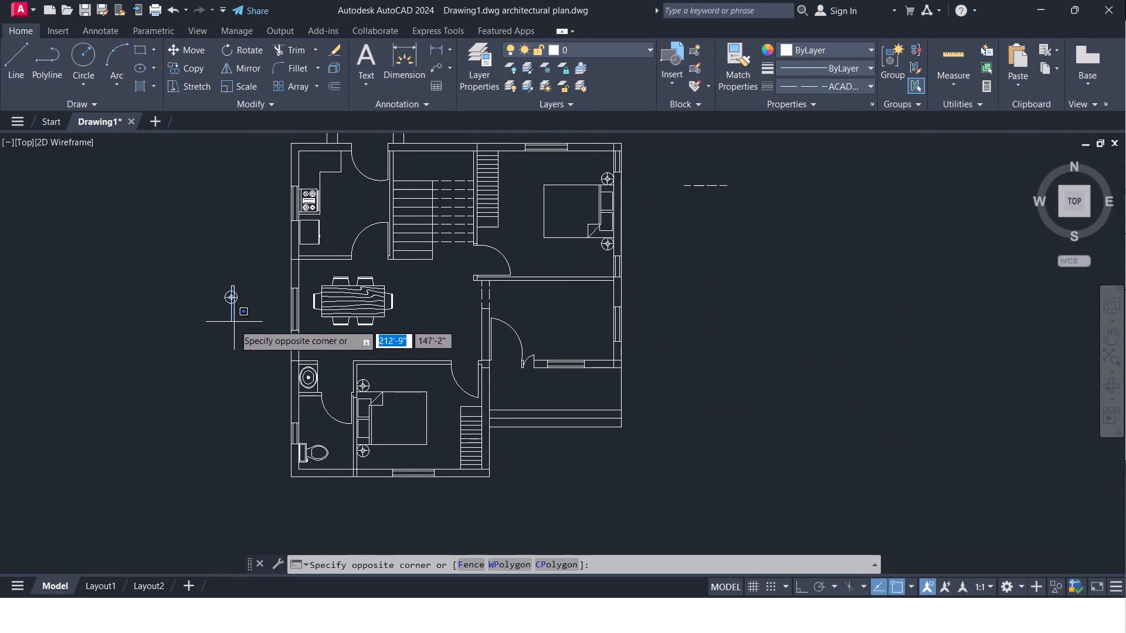
{"action": "left_click", "coordinate": [218, 308]}
{"action": "left_click_drag", "start_coordinate": [199, 287], "coordinate": [213, 290]}
{"action": "left_click", "coordinate": [245, 317]}
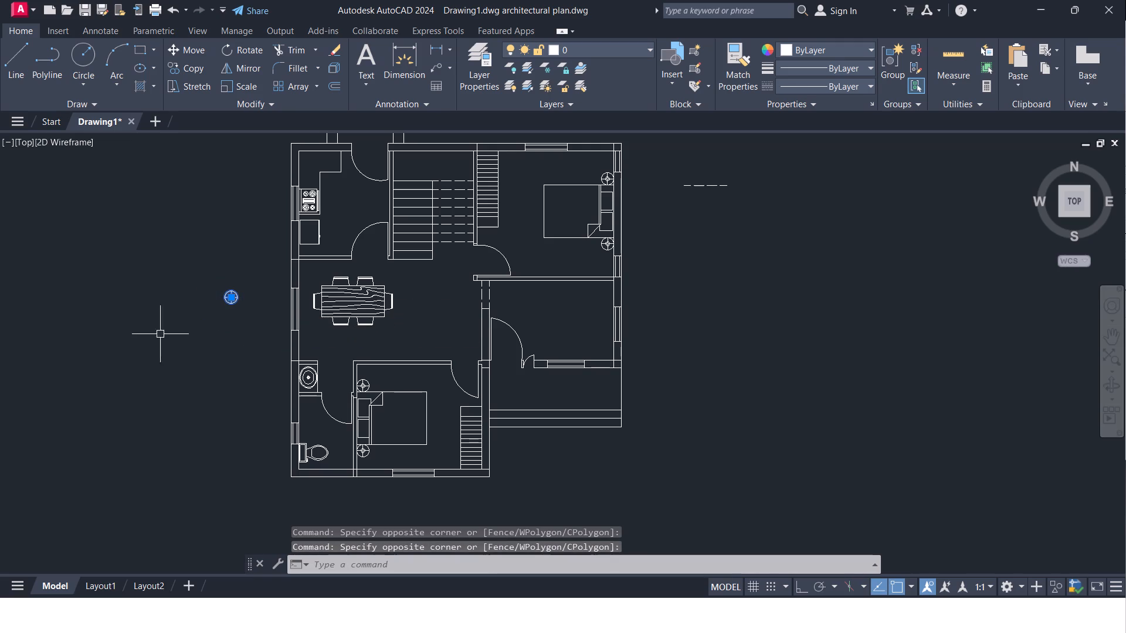
{"action": "key", "text": "Delete"}
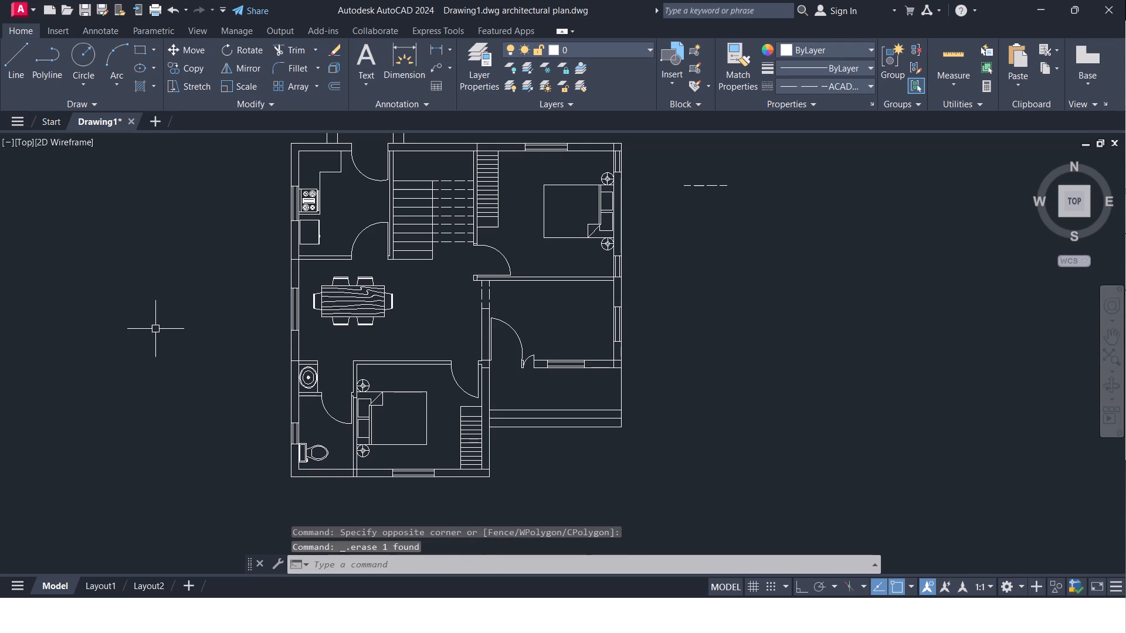
{"action": "left_click", "coordinate": [718, 188]}
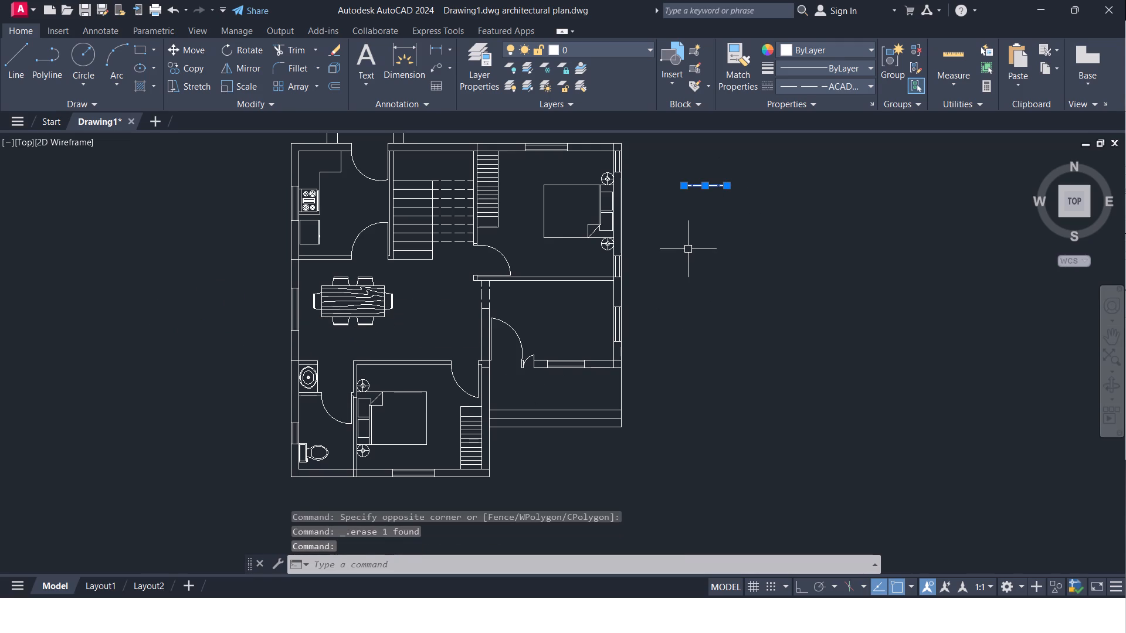
{"action": "key", "text": "Delete"}
Set the current linetype to ByLayer.
{"action": "left_click", "coordinate": [874, 86]}
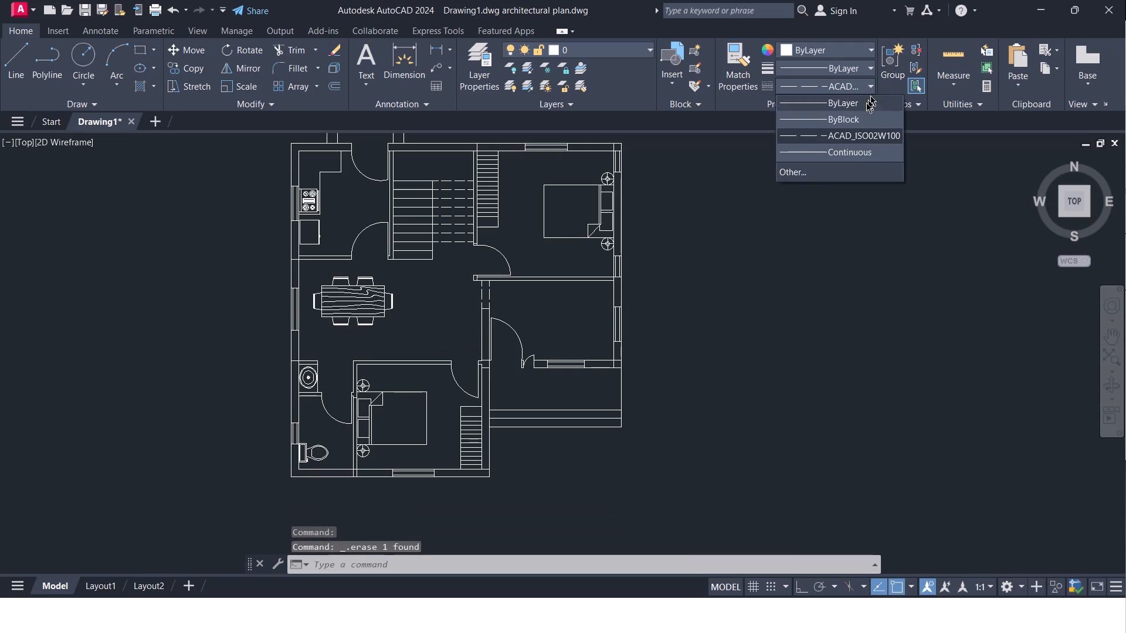
{"action": "left_click", "coordinate": [859, 108]}
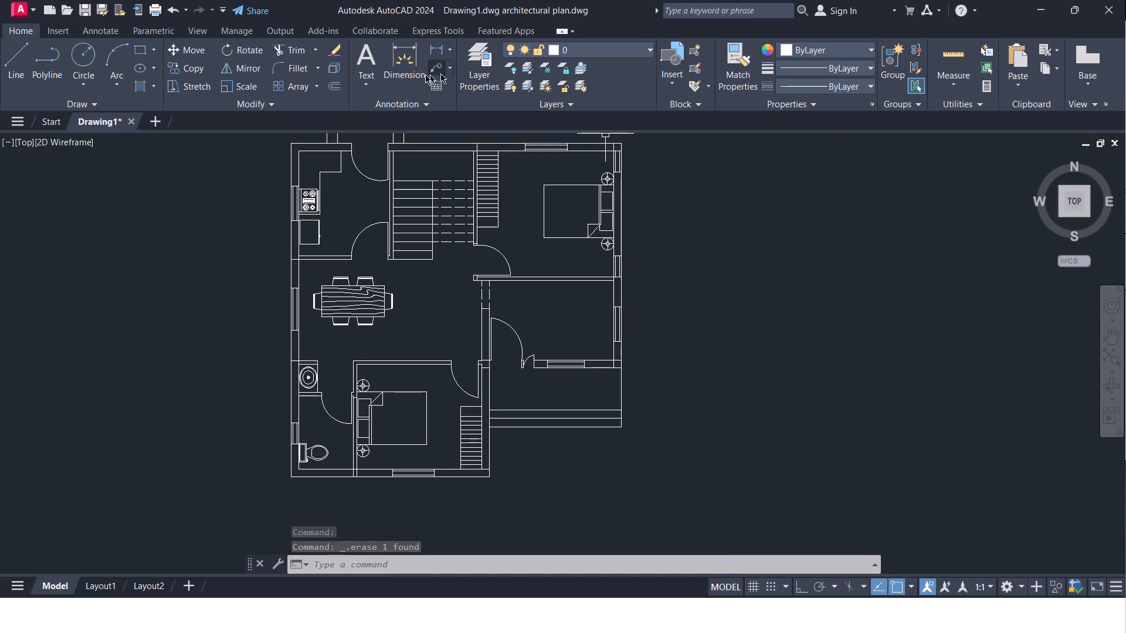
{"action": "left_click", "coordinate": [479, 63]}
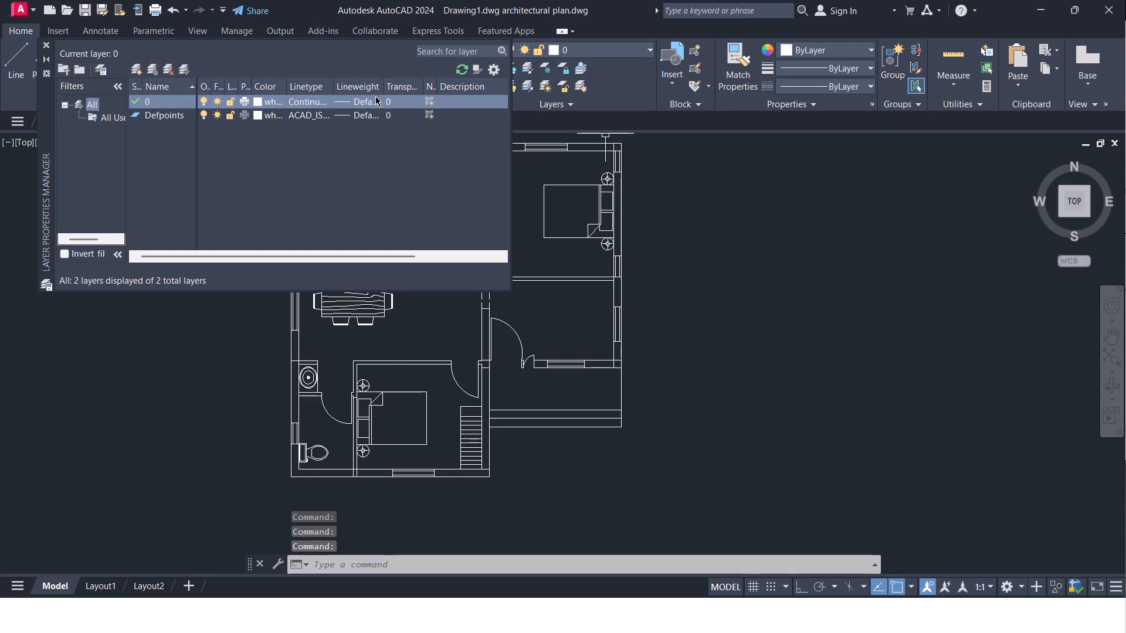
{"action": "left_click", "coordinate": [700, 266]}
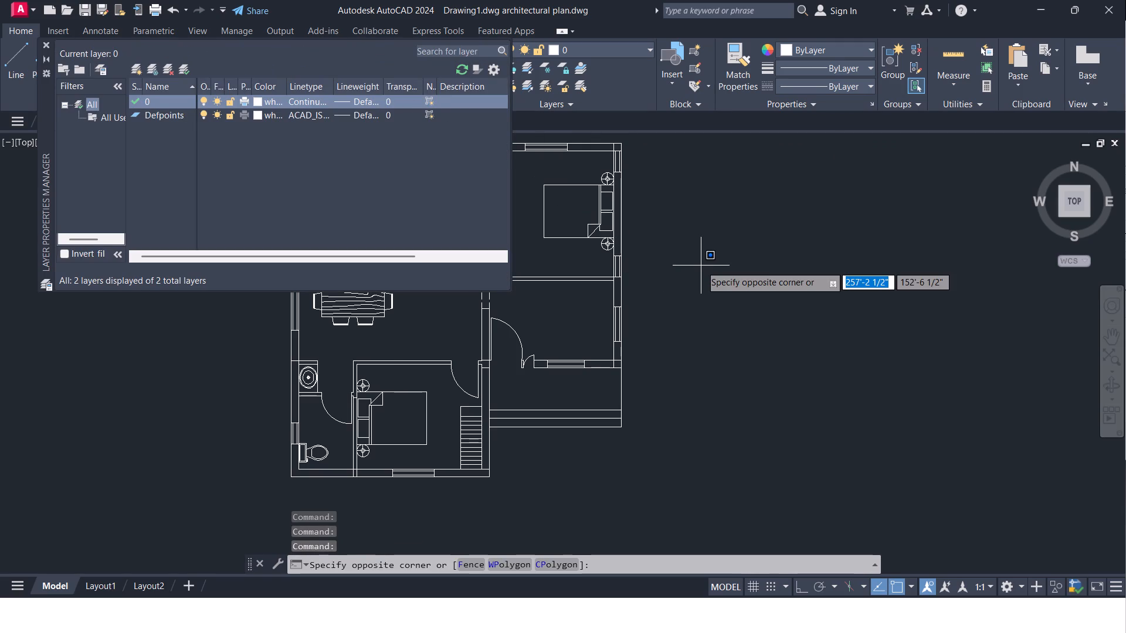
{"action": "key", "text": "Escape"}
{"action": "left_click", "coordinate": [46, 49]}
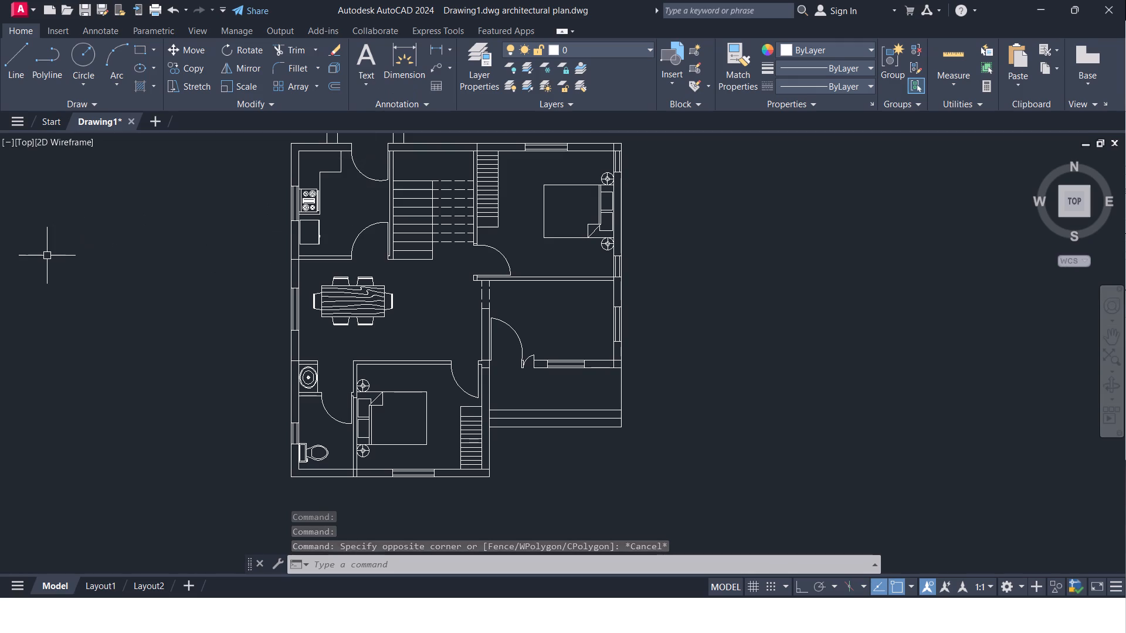
Add horizontal single-line text reading KITCHEN in the kitchen, just east of the stove, with Ortho on.
{"action": "type", "text": "dt"}
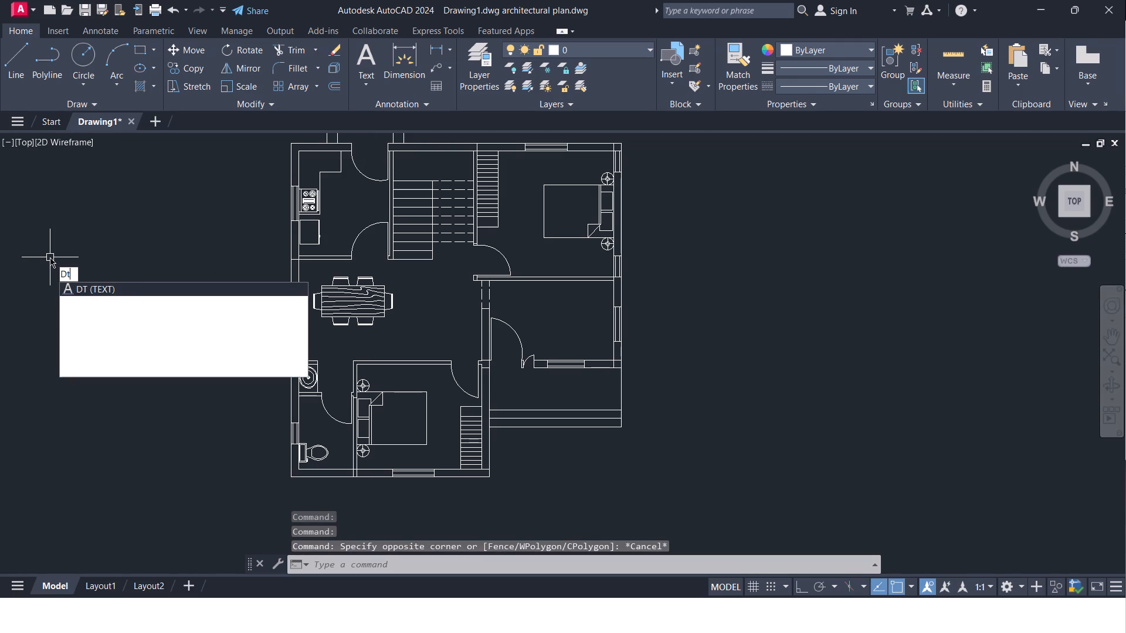
{"action": "key", "text": "Return"}
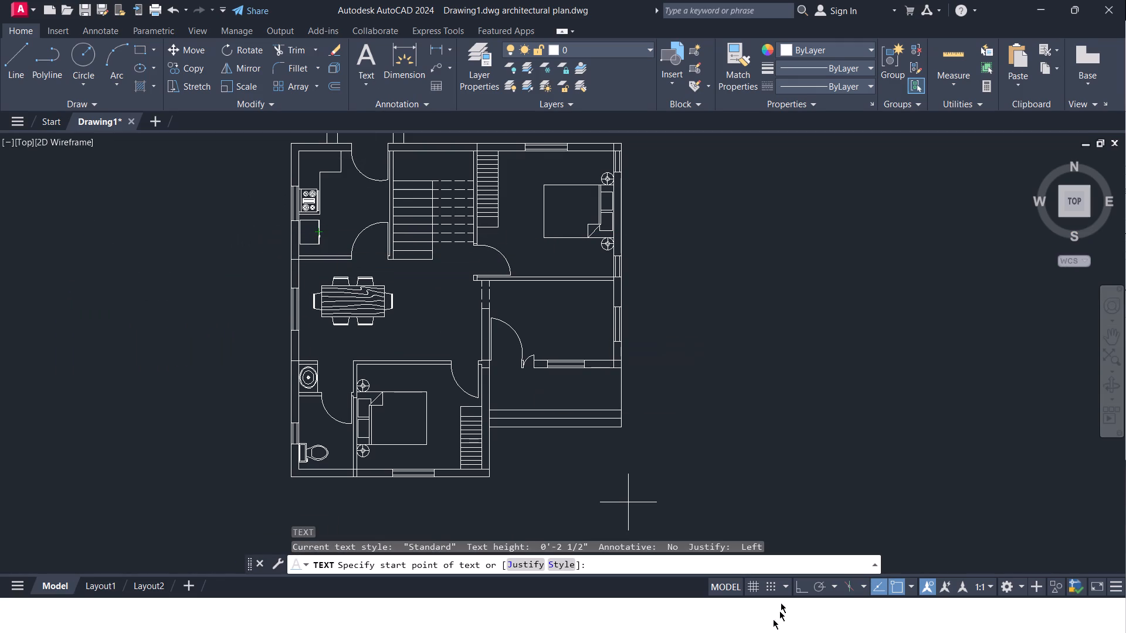
{"action": "left_click", "coordinate": [801, 588]}
{"action": "scroll", "coordinate": [335, 221], "scroll_direction": "up", "scroll_amount": 2}
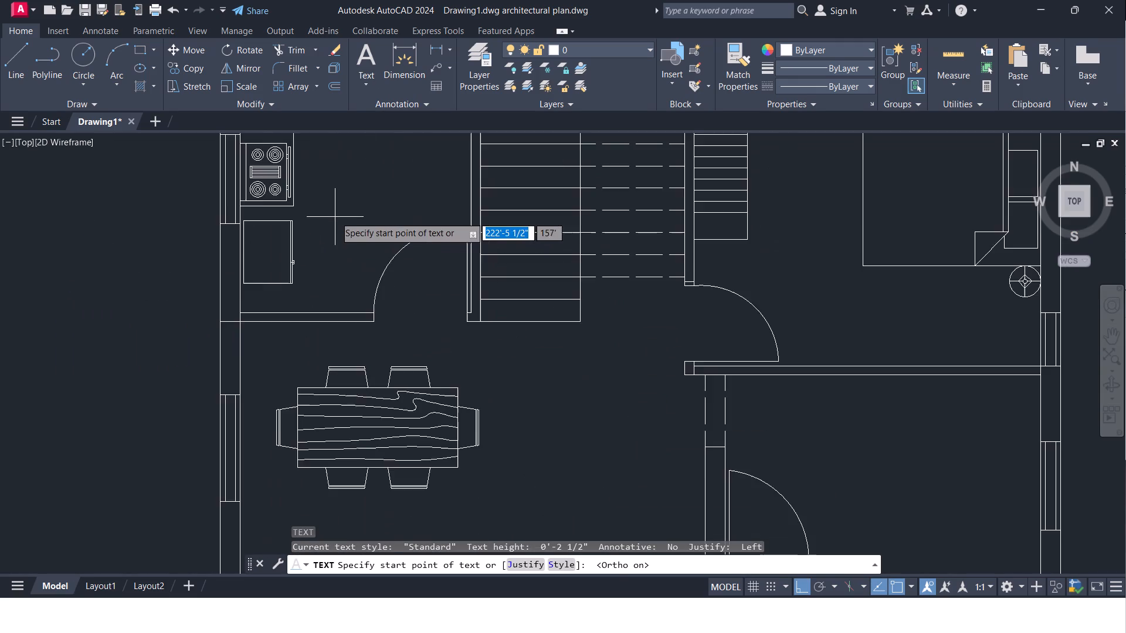
{"action": "middle_click_drag", "start_coordinate": [335, 215], "coordinate": [339, 329]}
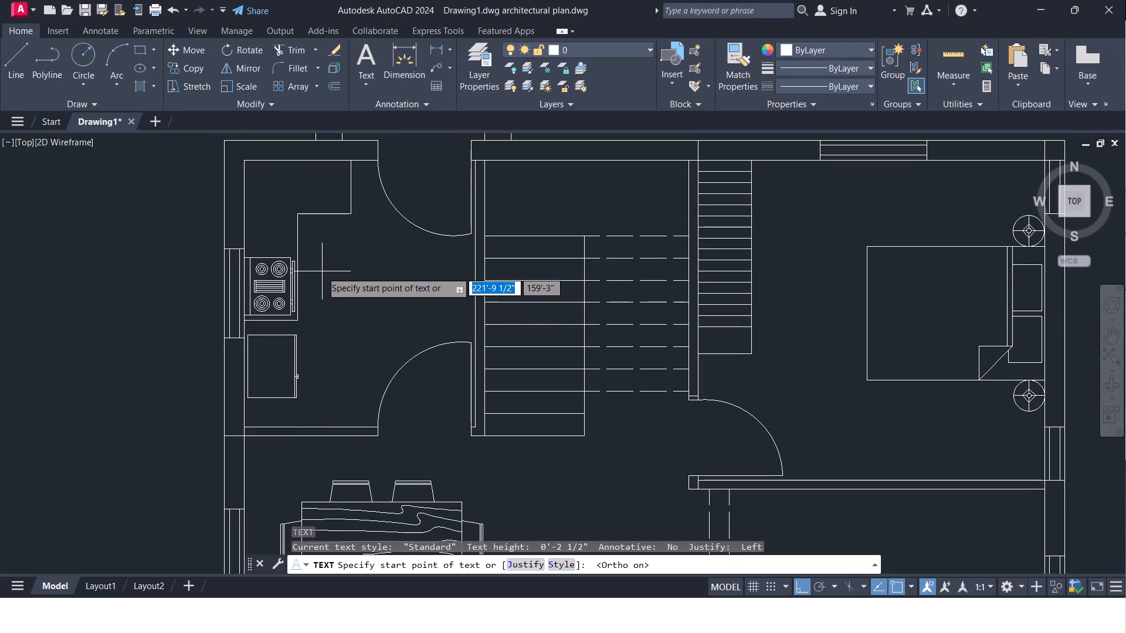
{"action": "left_click", "coordinate": [308, 273]}
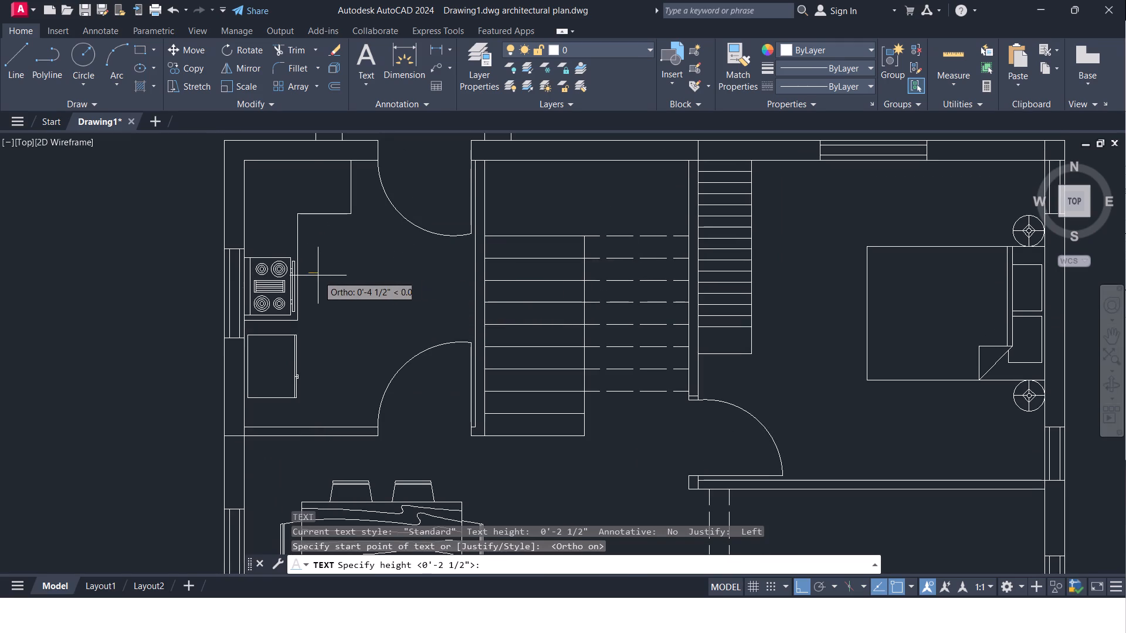
{"action": "left_click", "coordinate": [318, 268]}
{"action": "double_click", "coordinate": [318, 274]}
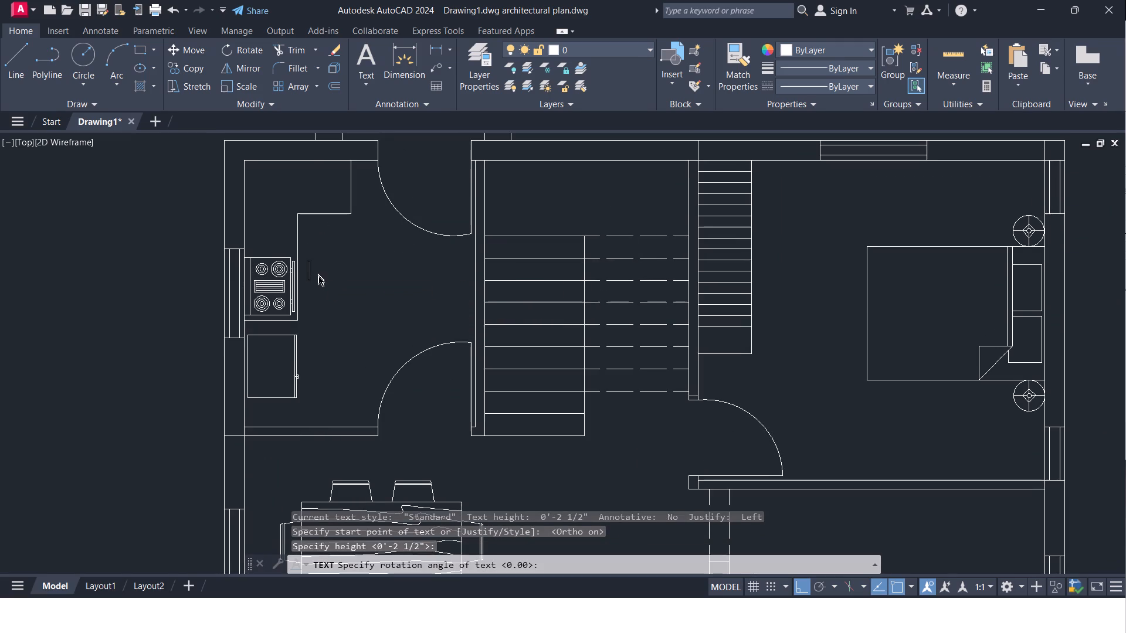
{"action": "type", "text": "kit"}
{"action": "key", "text": "BackSpace"}
{"action": "key", "text": "BackSpace"}
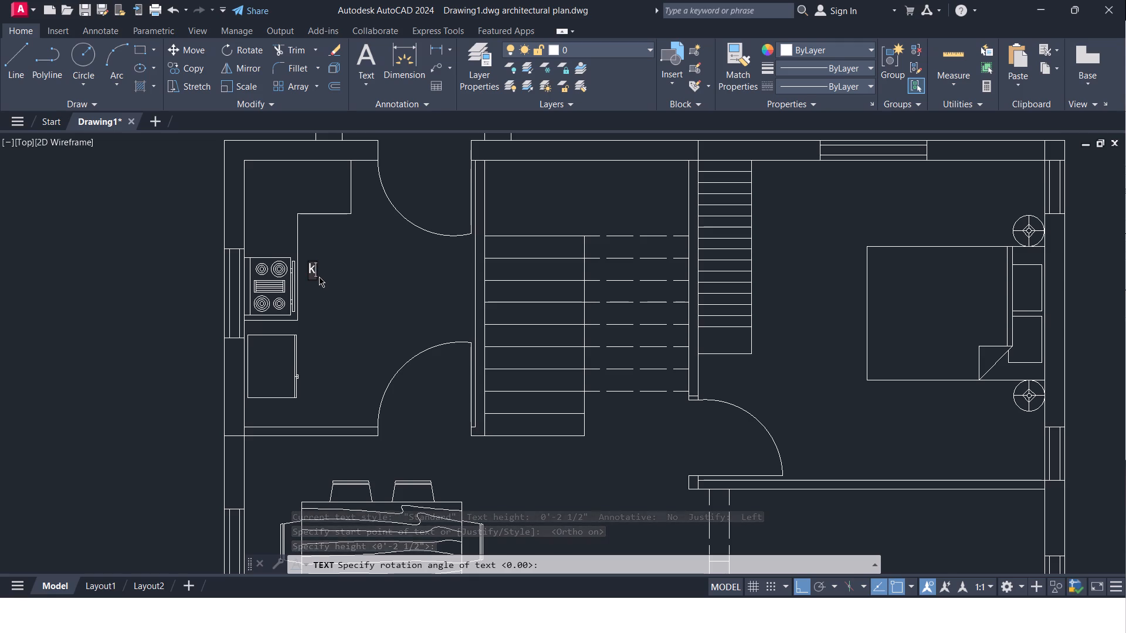
{"action": "key", "text": "BackSpace"}
{"action": "type", "text": "KITCHEN"}
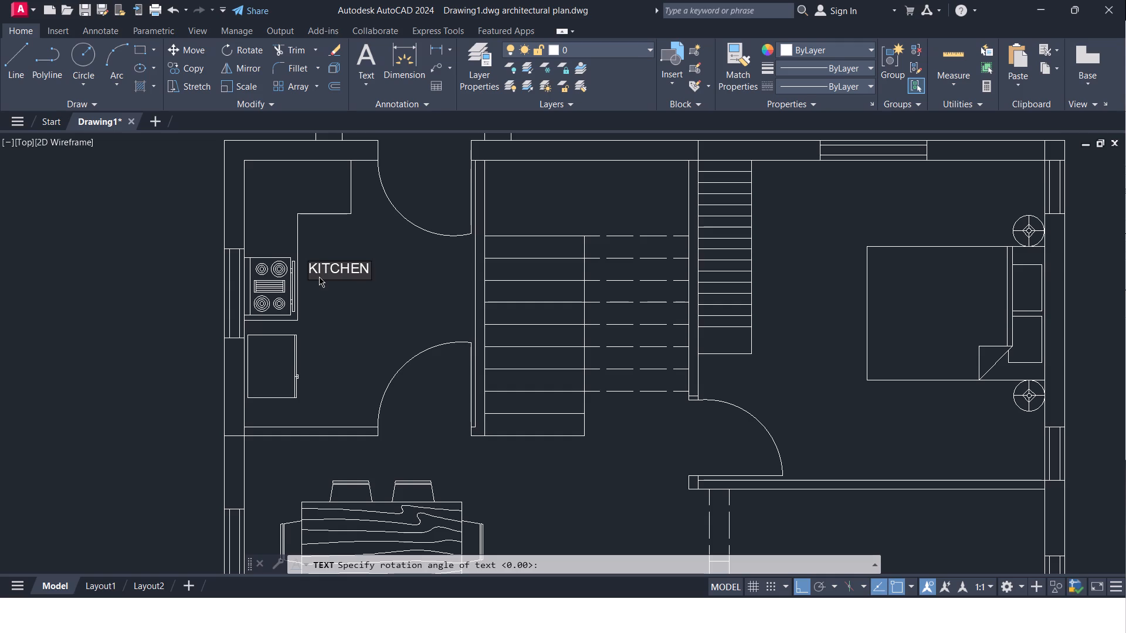
Add a second text line reading 8'8"X10' beneath KITCHEN.
{"action": "key", "text": "Return"}
{"action": "type", "text": "8'8"}
{"action": "key", "text": "shift+quotedbl"}
{"action": "key", "text": "x"}
{"action": "key", "text": "1"}
{"action": "key", "text": "0"}
{"action": "key", "text": "apostrophe"}
Indent the 8'8"X10' line by one space to centre it under KITCHEN, and finish the text.
{"action": "scroll", "coordinate": [313, 278], "scroll_direction": "up", "scroll_amount": 3}
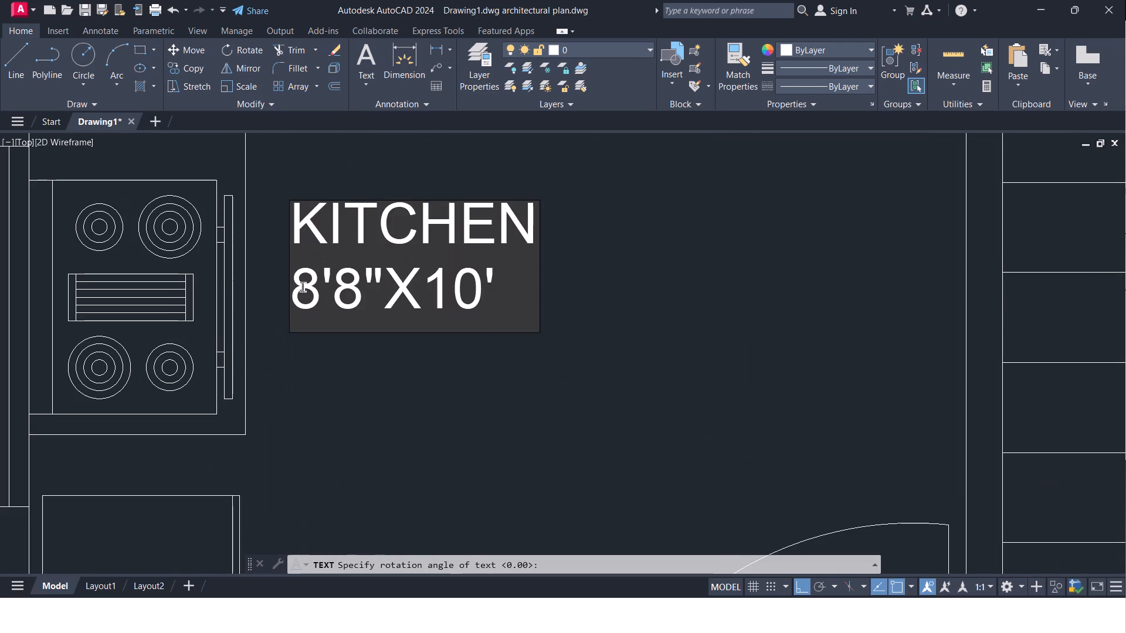
{"action": "left_click", "coordinate": [293, 289]}
{"action": "key", "text": "space"}
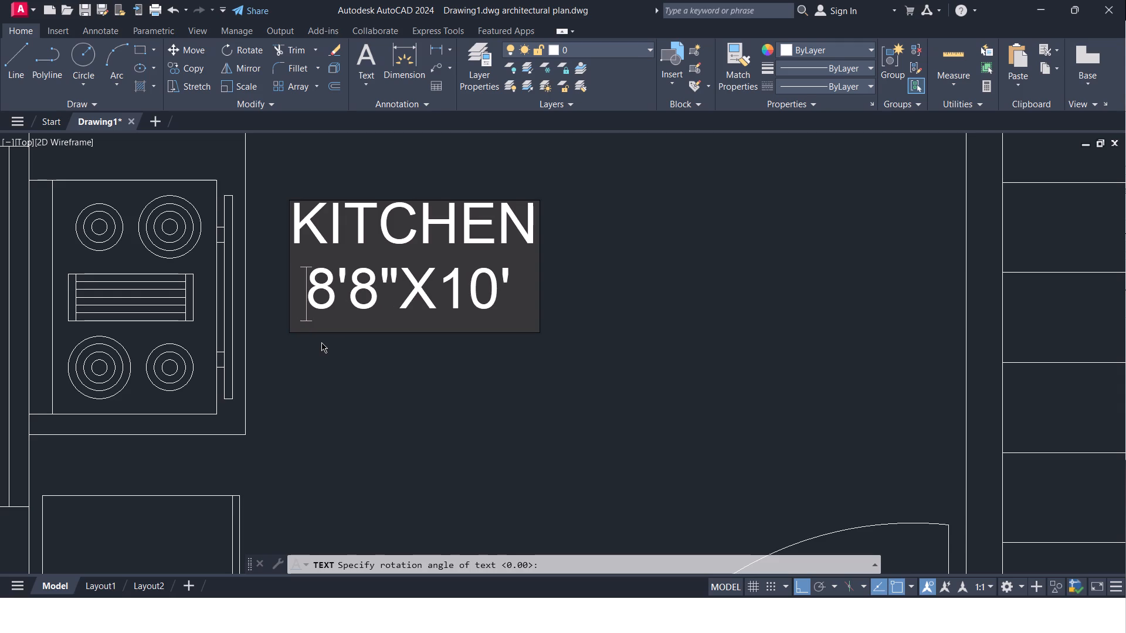
{"action": "key", "text": "space"}
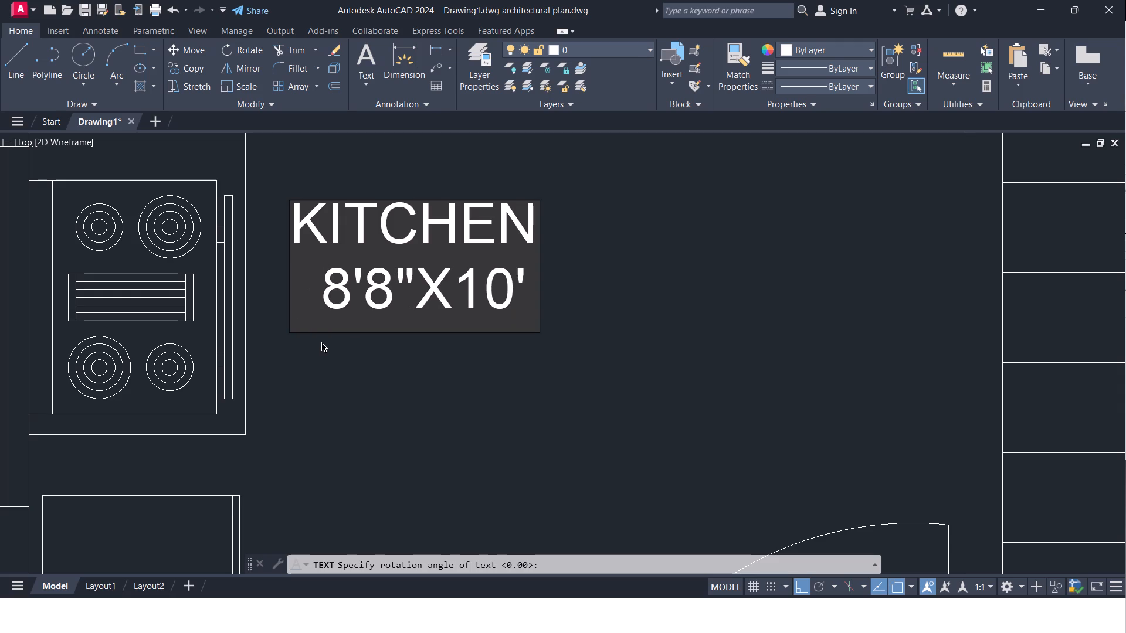
{"action": "key", "text": "BackSpace"}
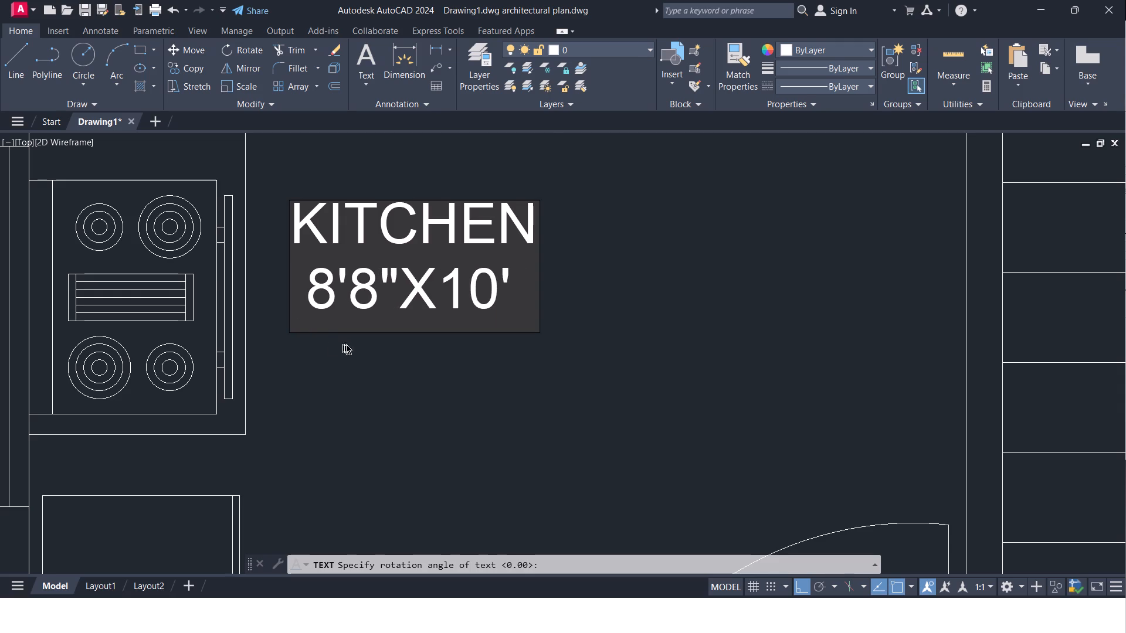
{"action": "scroll", "coordinate": [357, 345], "scroll_direction": "down", "scroll_amount": 1}
{"action": "left_click", "coordinate": [421, 359]}
{"action": "key", "text": "Escape"}
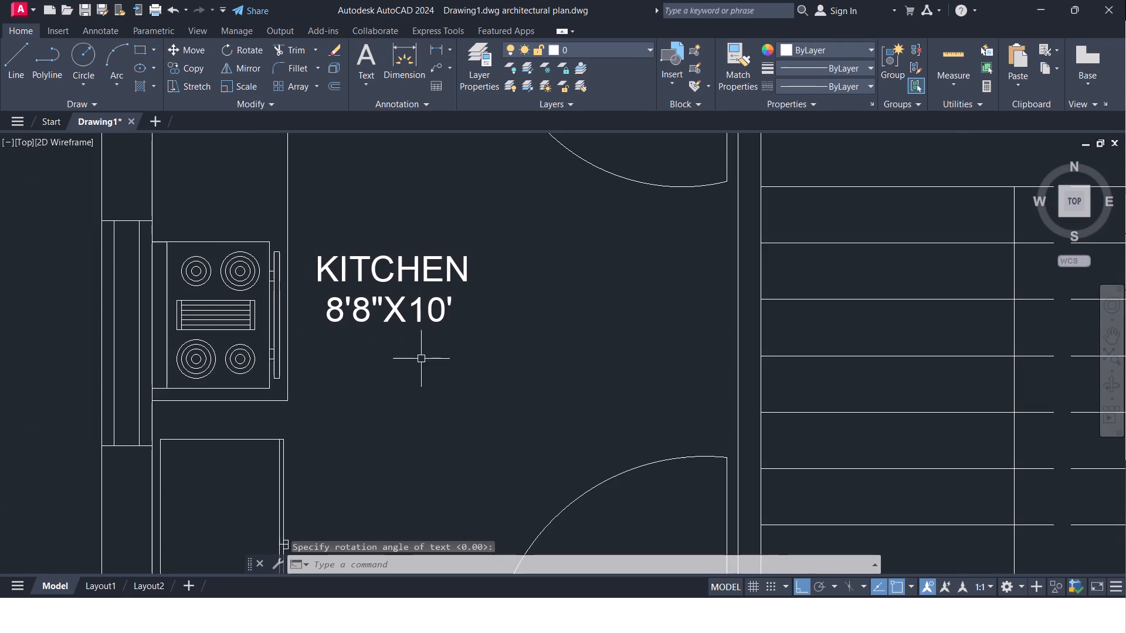
Set the text height of both kitchen label lines to 9".
{"action": "left_click", "coordinate": [326, 257]}
{"action": "left_click", "coordinate": [357, 304]}
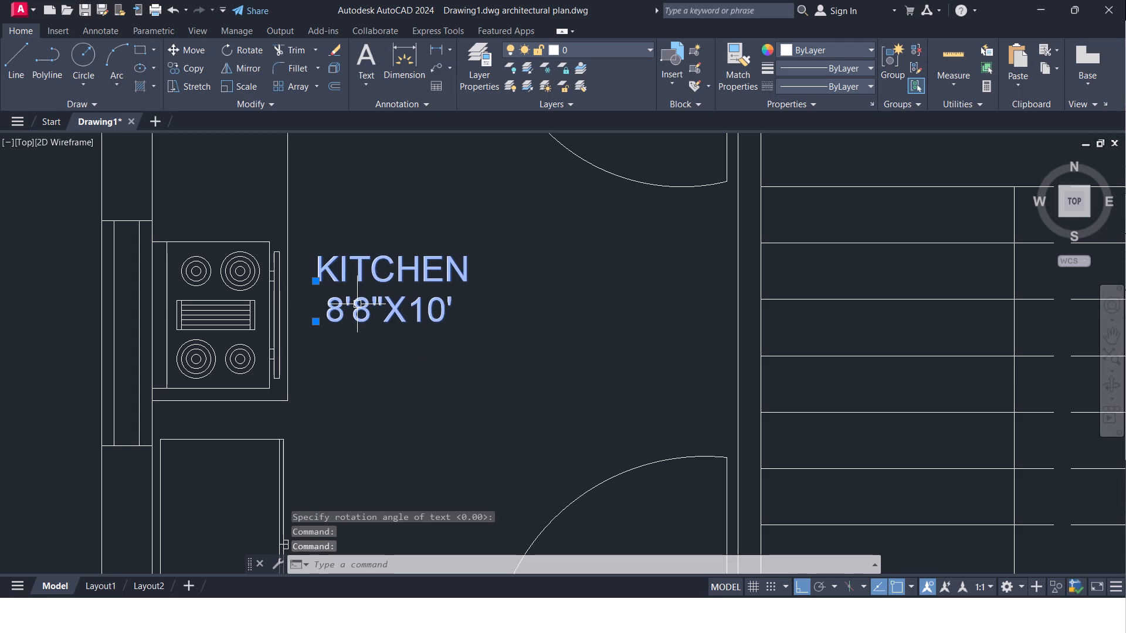
{"action": "right_click", "coordinate": [357, 304]}
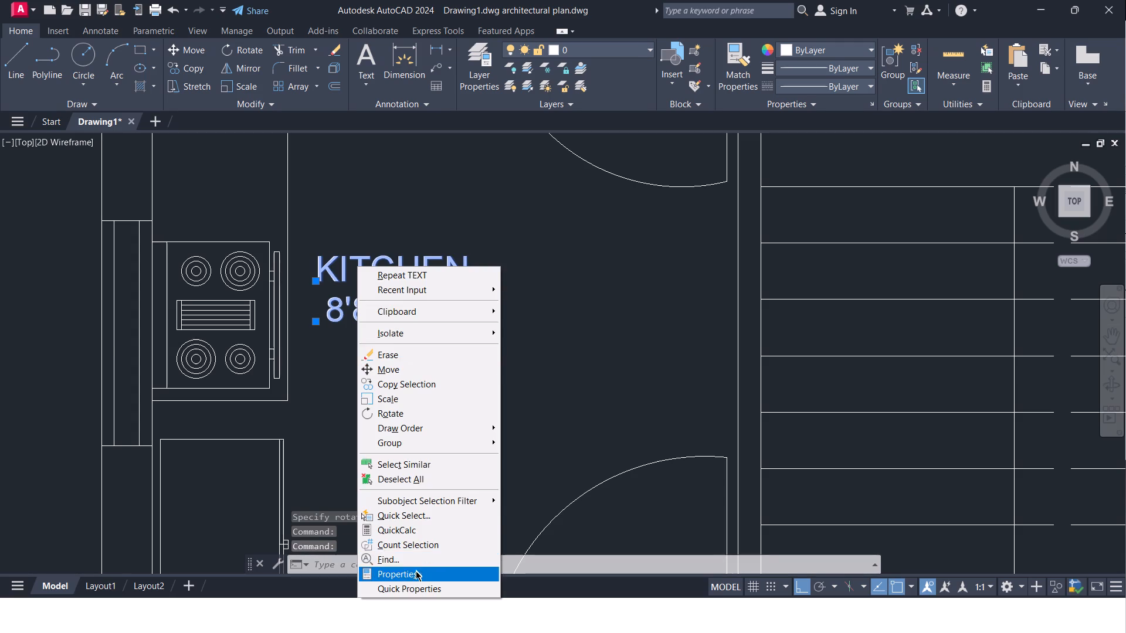
{"action": "left_click", "coordinate": [416, 571]}
{"action": "left_click", "coordinate": [128, 334]}
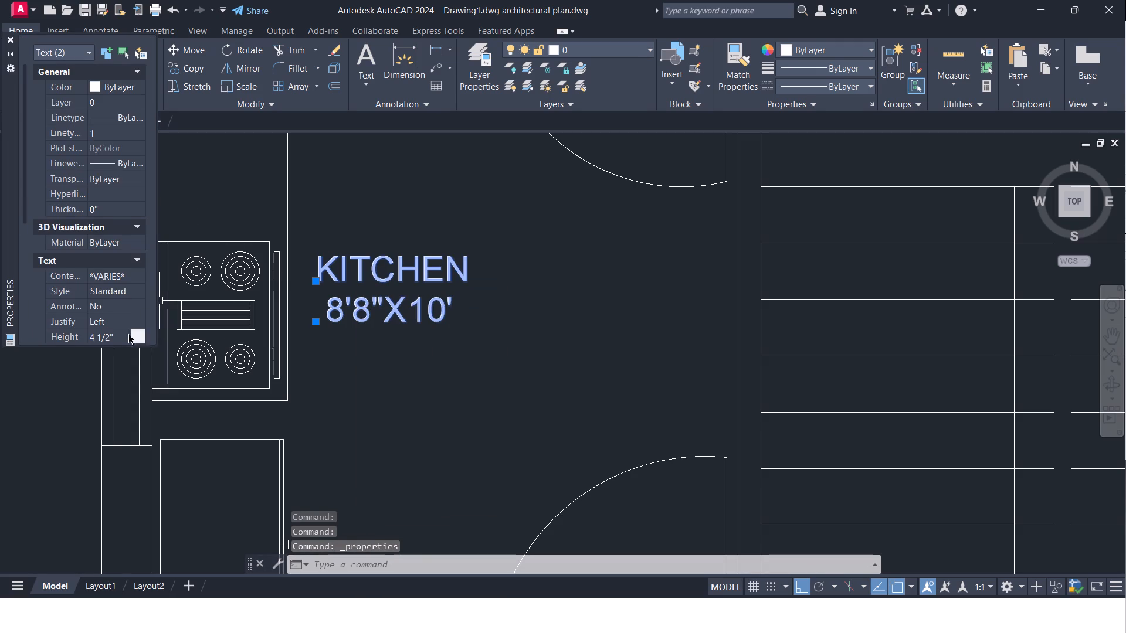
{"action": "key", "text": "9"}
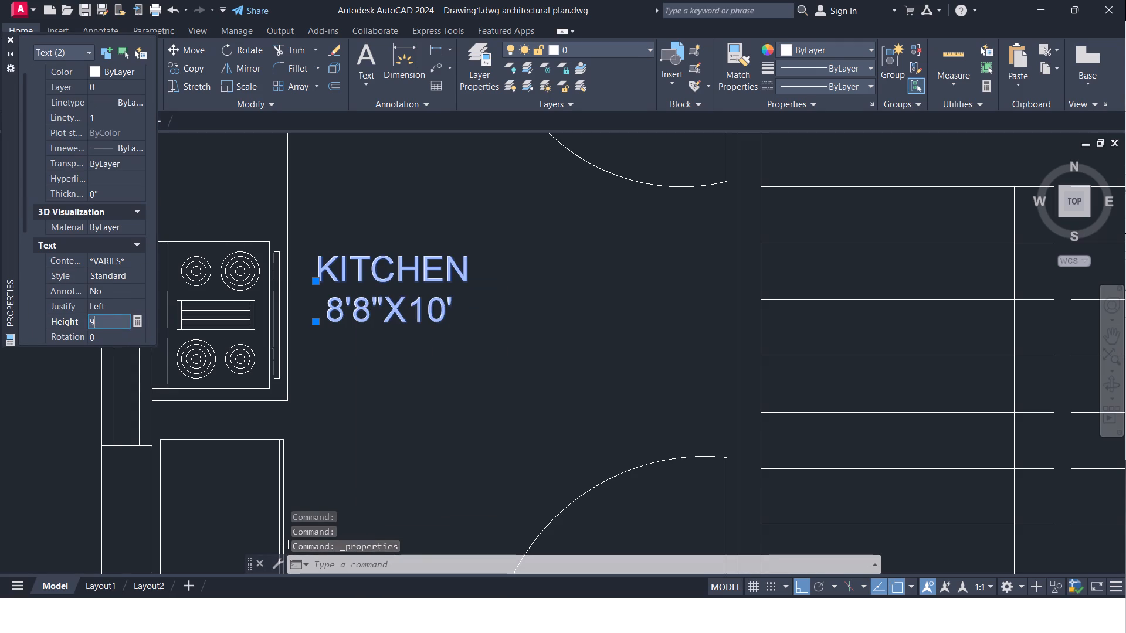
{"action": "key", "text": "shift+quotedbl"}
{"action": "left_click", "coordinate": [476, 435]}
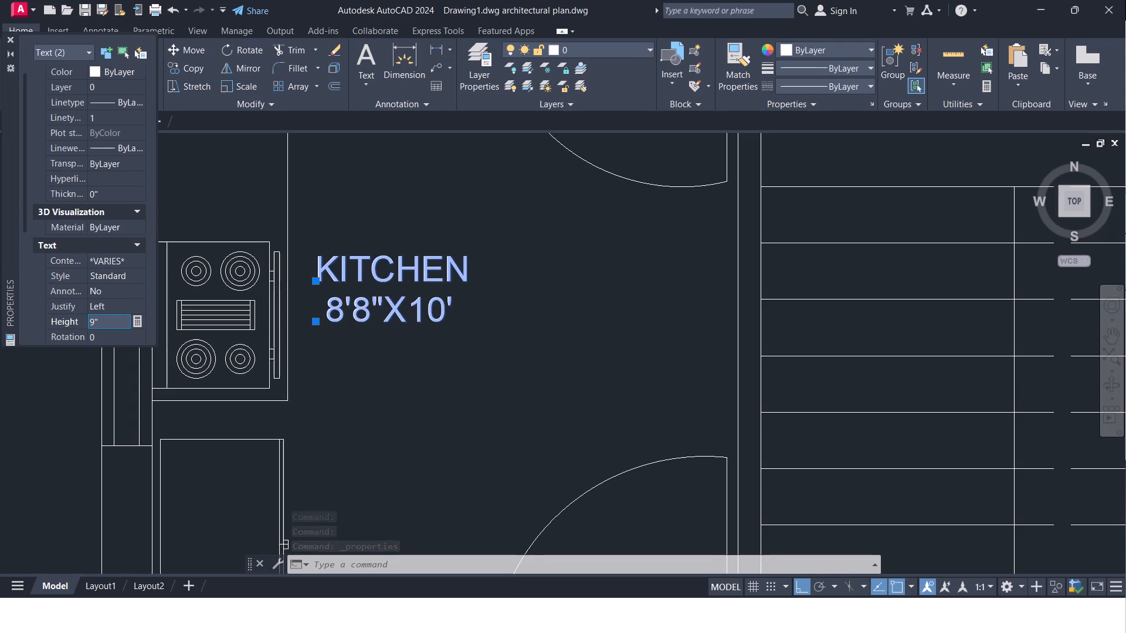
{"action": "key", "text": "Escape"}
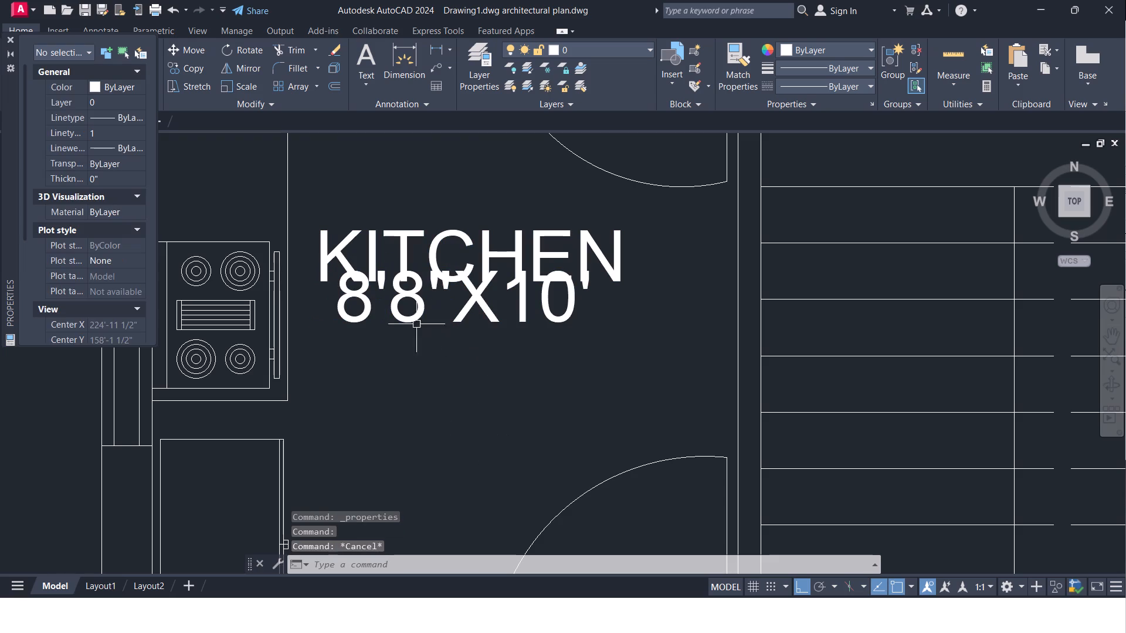
Move the 8'8"X10' text straight down about 3 1/2" to separate it from KITCHEN.
{"action": "left_click", "coordinate": [403, 318]}
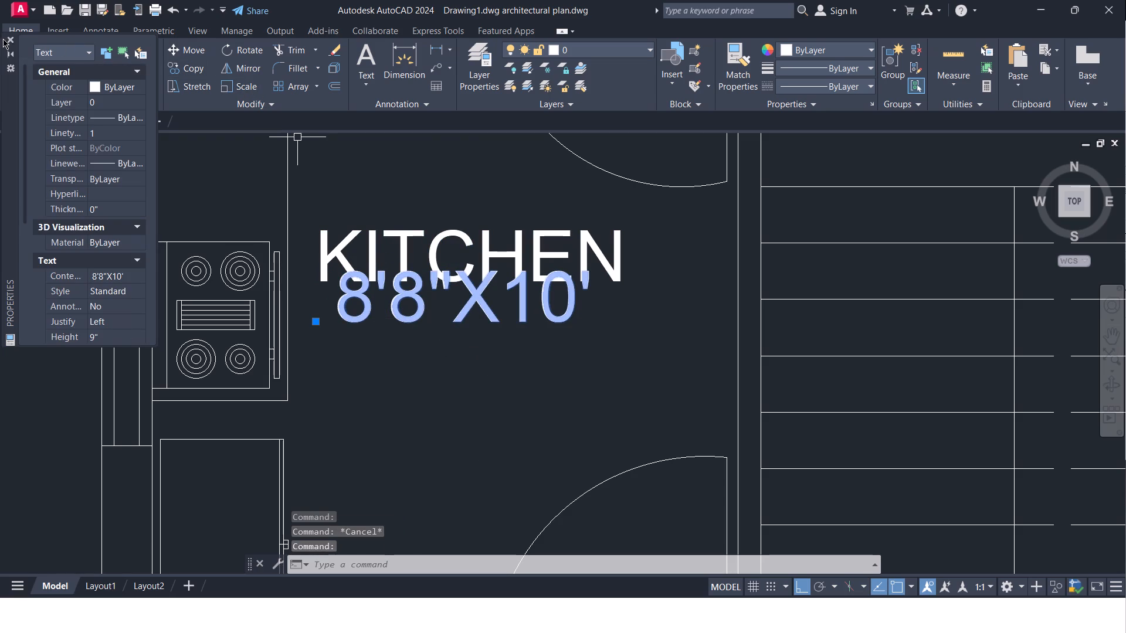
{"action": "left_click", "coordinate": [11, 38]}
{"action": "left_click", "coordinate": [186, 49]}
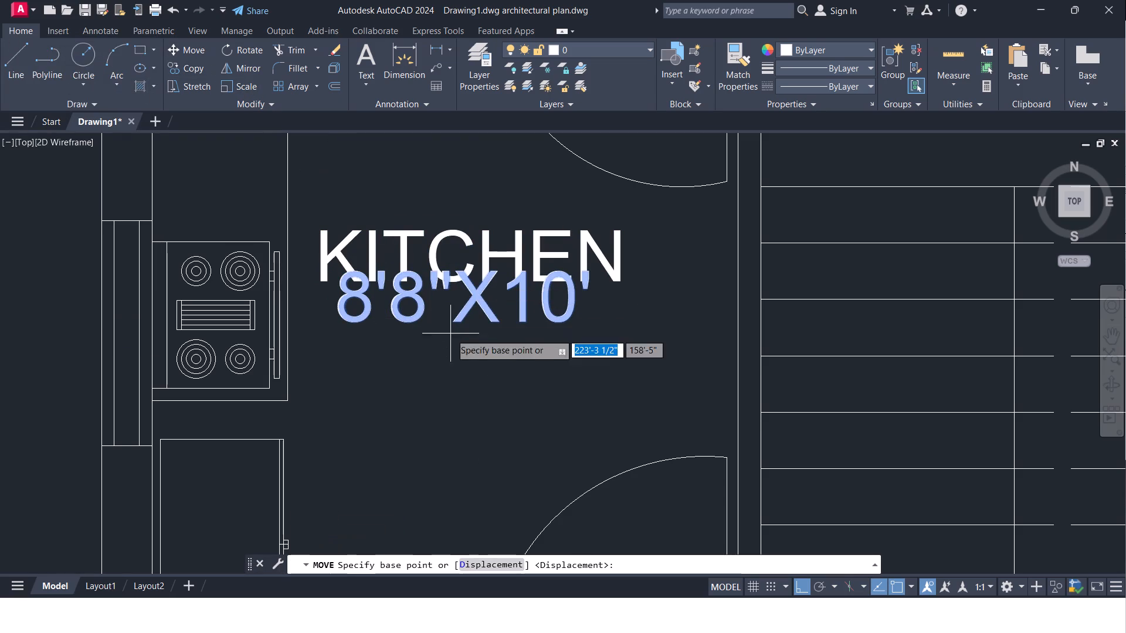
{"action": "left_click", "coordinate": [469, 306]}
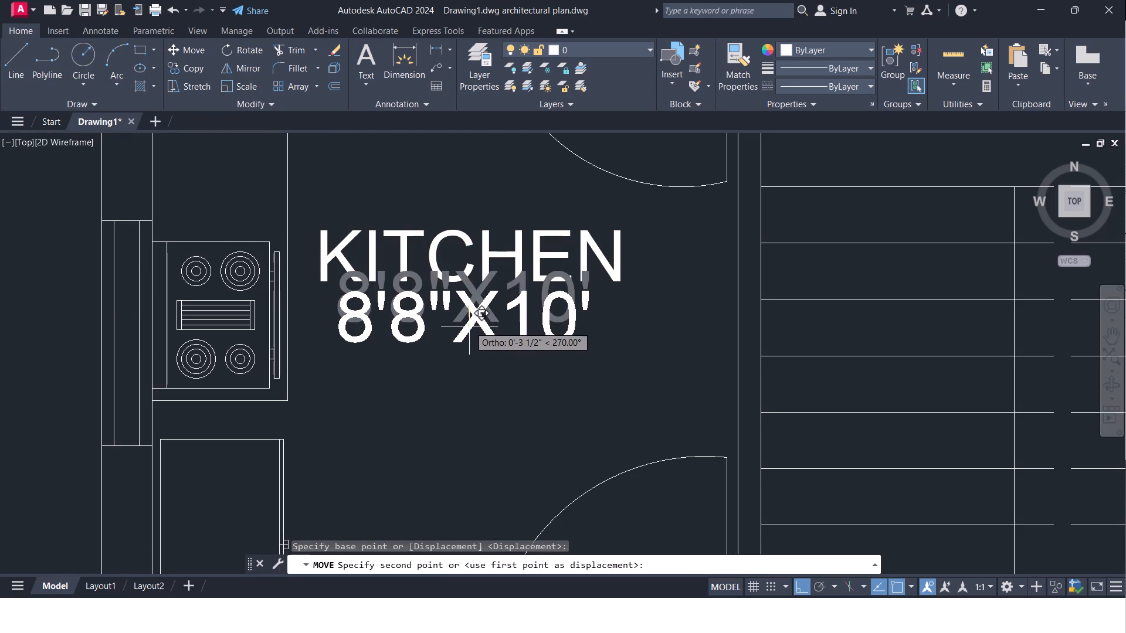
{"action": "left_click", "coordinate": [469, 326]}
Copy both lines of the kitchen label for reuse in another room.
{"action": "scroll", "coordinate": [469, 328], "scroll_direction": "down", "scroll_amount": 2}
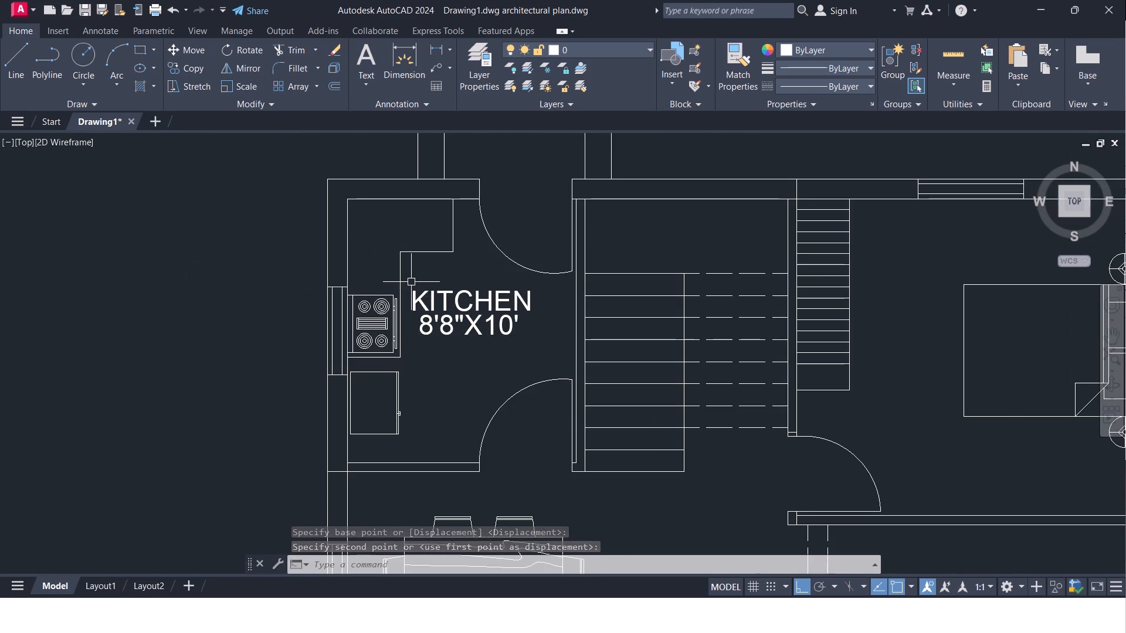
{"action": "left_click", "coordinate": [411, 282]}
{"action": "left_click", "coordinate": [537, 350]}
{"action": "left_click", "coordinate": [179, 67]}
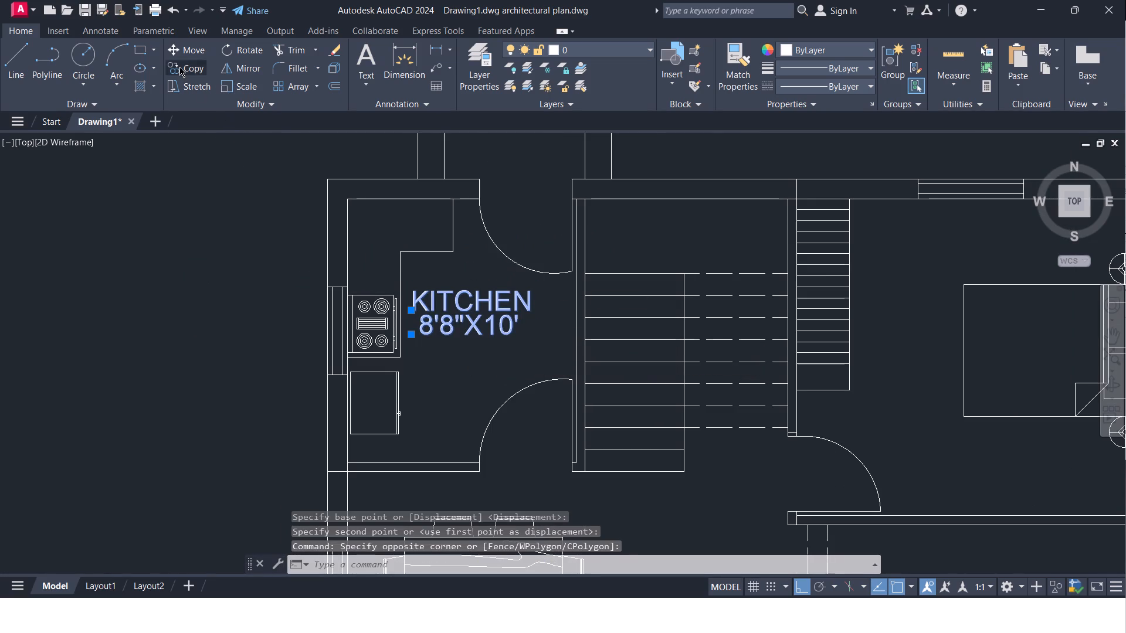
With Ortho off, copy the kitchen name-and-size label to the dining area, the northeast bedroom and the room south of that bedroom.
{"action": "left_click", "coordinate": [464, 316]}
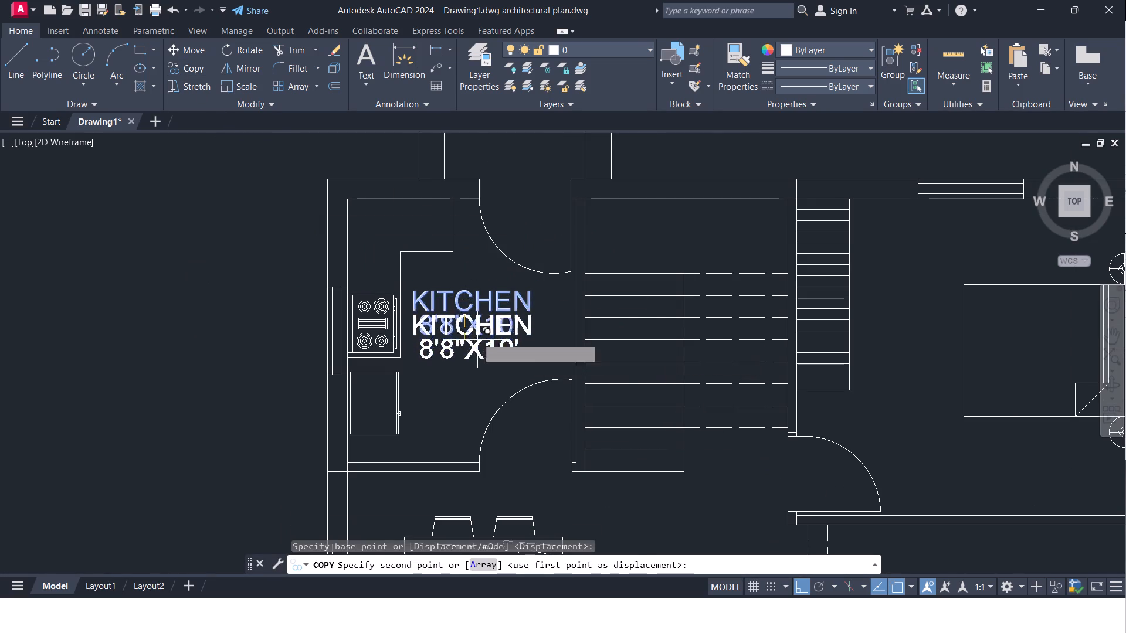
{"action": "middle_click_drag", "start_coordinate": [674, 477], "coordinate": [585, 289]}
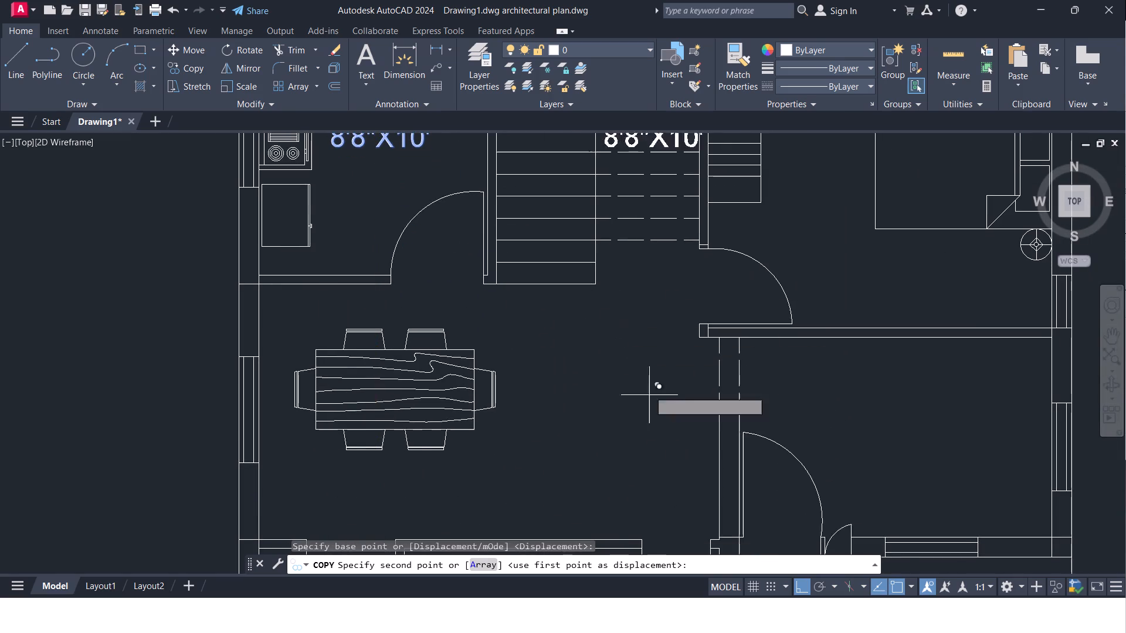
{"action": "left_click", "coordinate": [796, 588]}
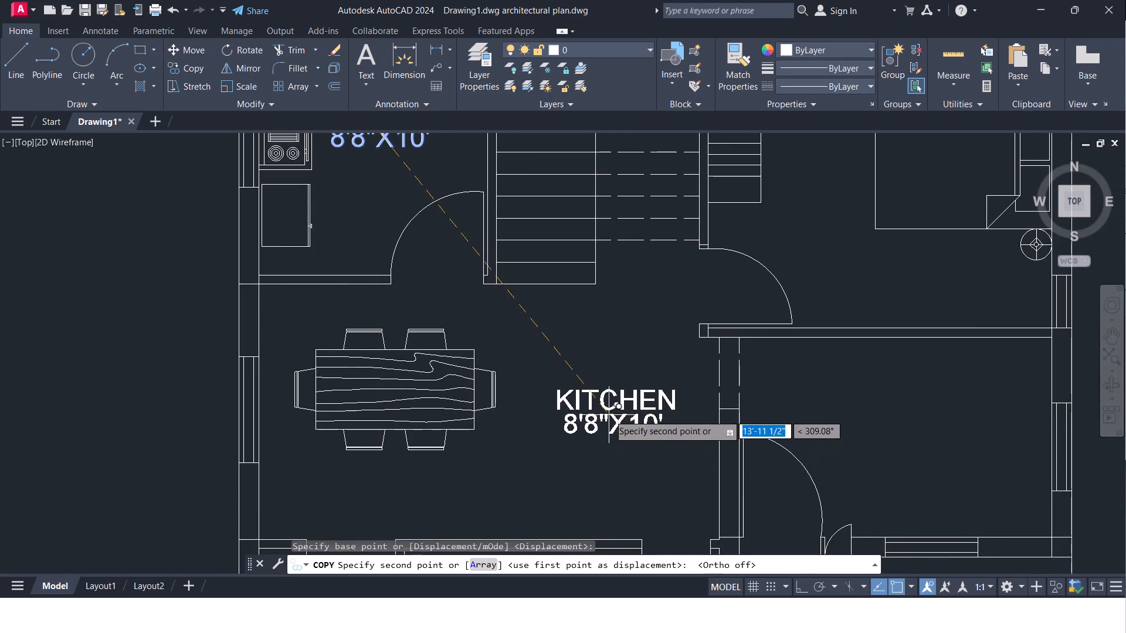
{"action": "left_click", "coordinate": [576, 401]}
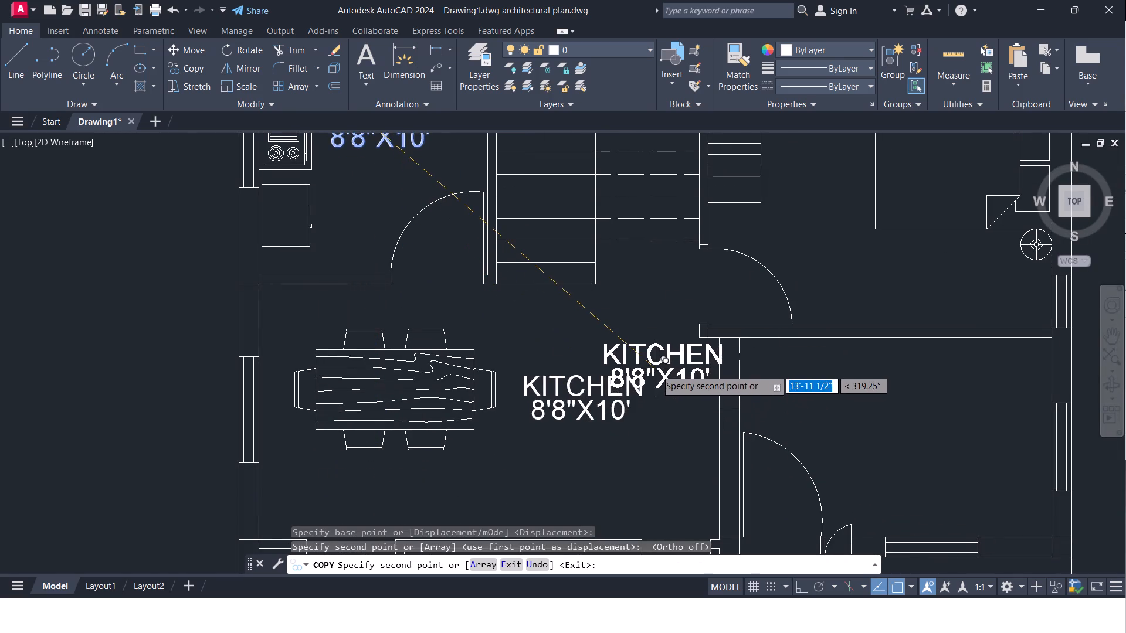
{"action": "middle_click_drag", "start_coordinate": [656, 369], "coordinate": [437, 421]}
{"action": "left_click", "coordinate": [633, 333]}
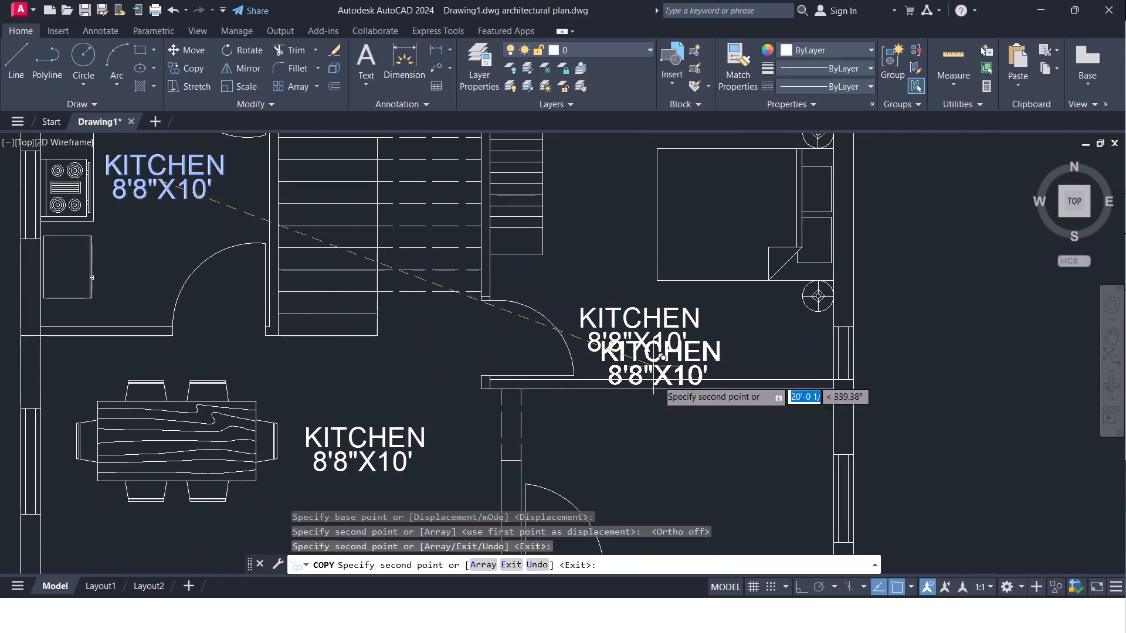
{"action": "middle_click_drag", "start_coordinate": [671, 428], "coordinate": [619, 264]}
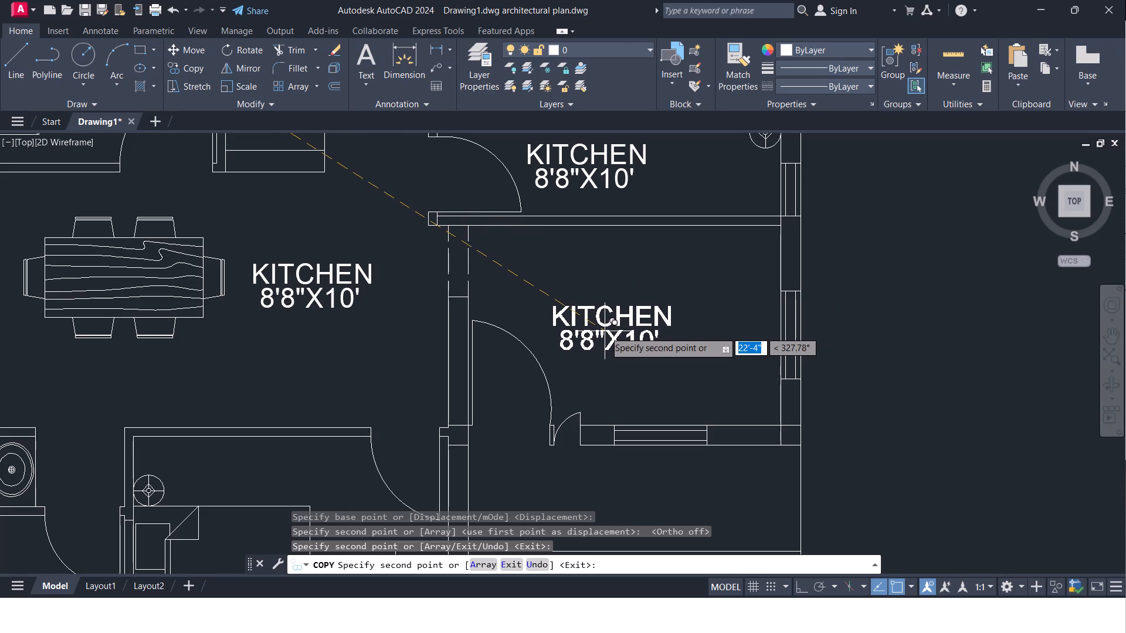
{"action": "left_click", "coordinate": [605, 329]}
Place further copies of the kitchen label in the southeast porch, the southern bedroom and the bathroom with the toilet.
{"action": "middle_click_drag", "start_coordinate": [599, 360], "coordinate": [608, 339]}
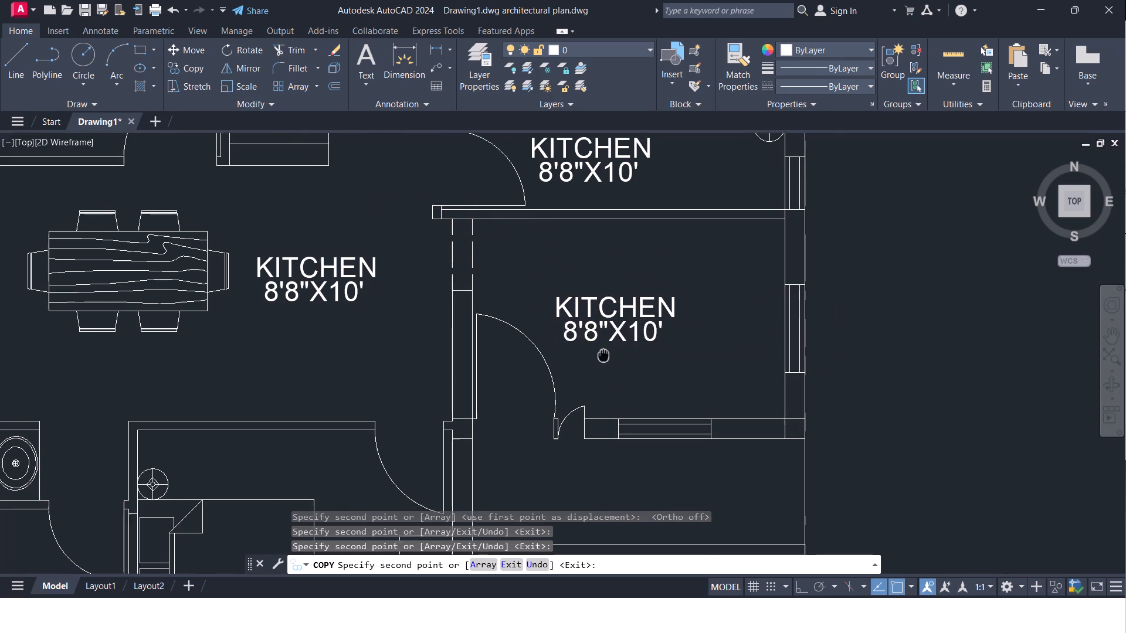
{"action": "middle_click_drag", "start_coordinate": [608, 339], "coordinate": [630, 207]}
{"action": "scroll", "coordinate": [622, 263], "scroll_direction": "down", "scroll_amount": 2}
{"action": "scroll", "coordinate": [629, 322], "scroll_direction": "up", "scroll_amount": 1}
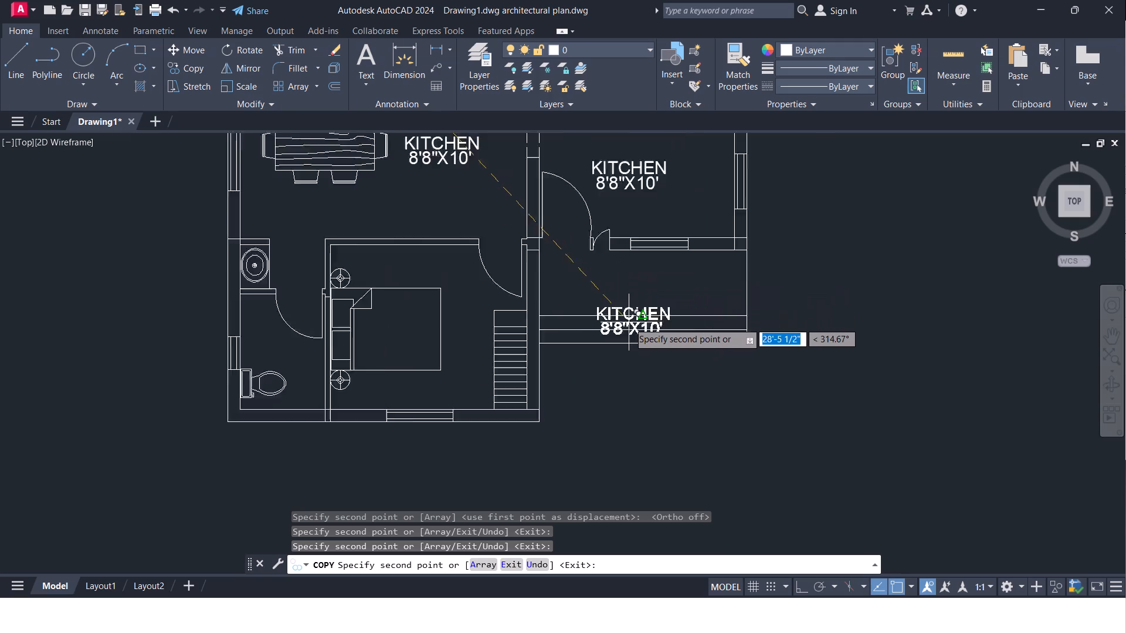
{"action": "scroll", "coordinate": [629, 322], "scroll_direction": "up", "scroll_amount": 1}
{"action": "left_click", "coordinate": [645, 261]}
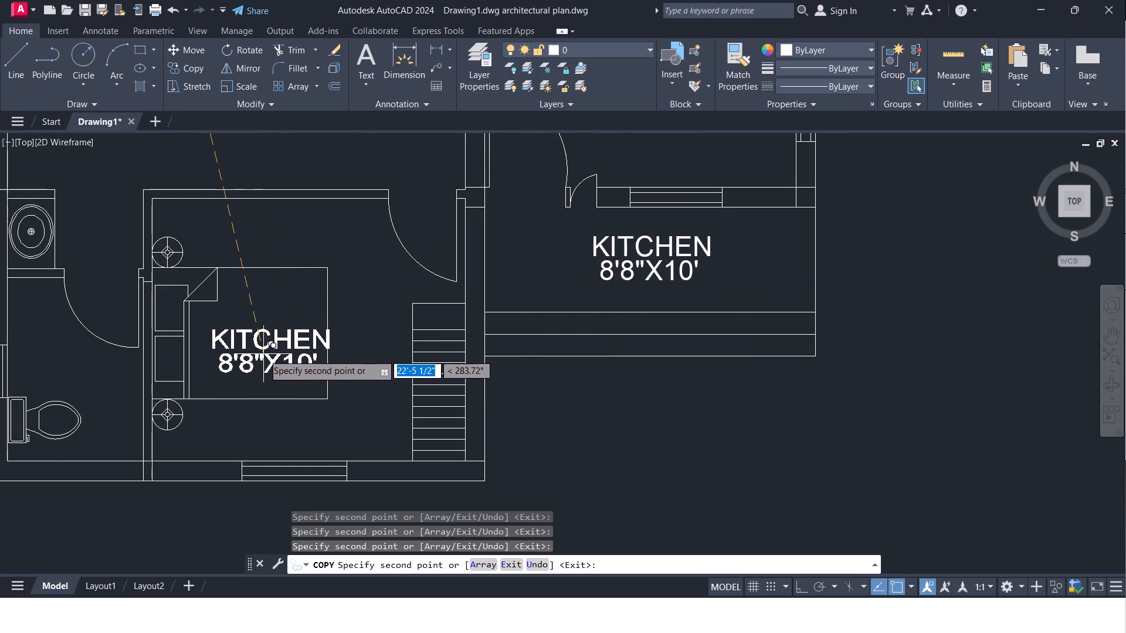
{"action": "left_click", "coordinate": [259, 352]}
{"action": "middle_click_drag", "start_coordinate": [264, 354], "coordinate": [829, 329]}
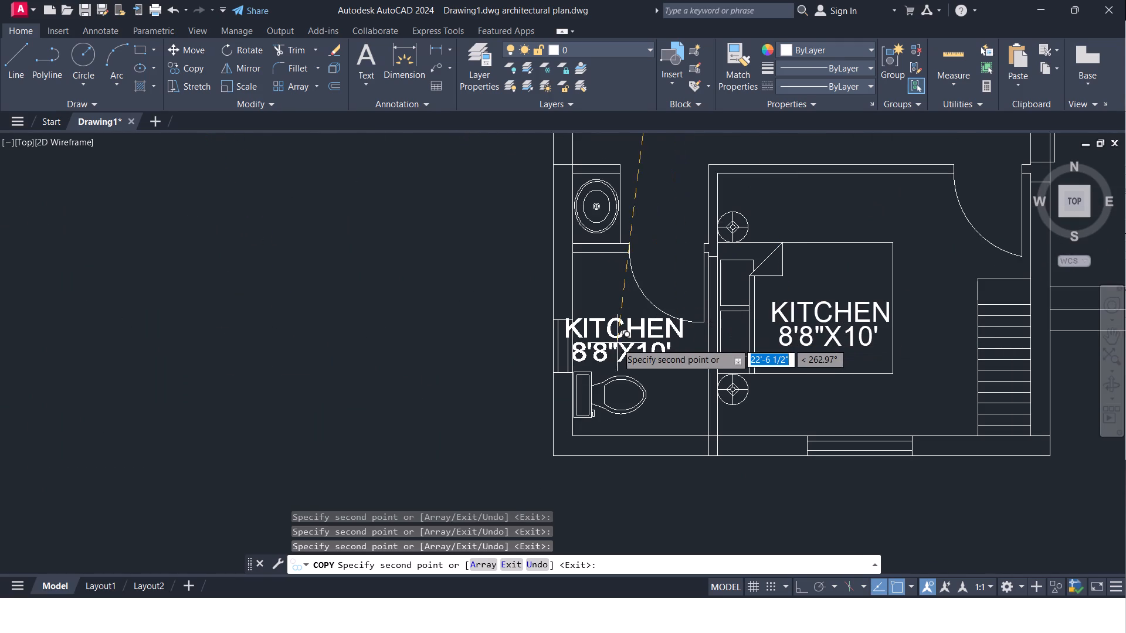
{"action": "left_click", "coordinate": [632, 350]}
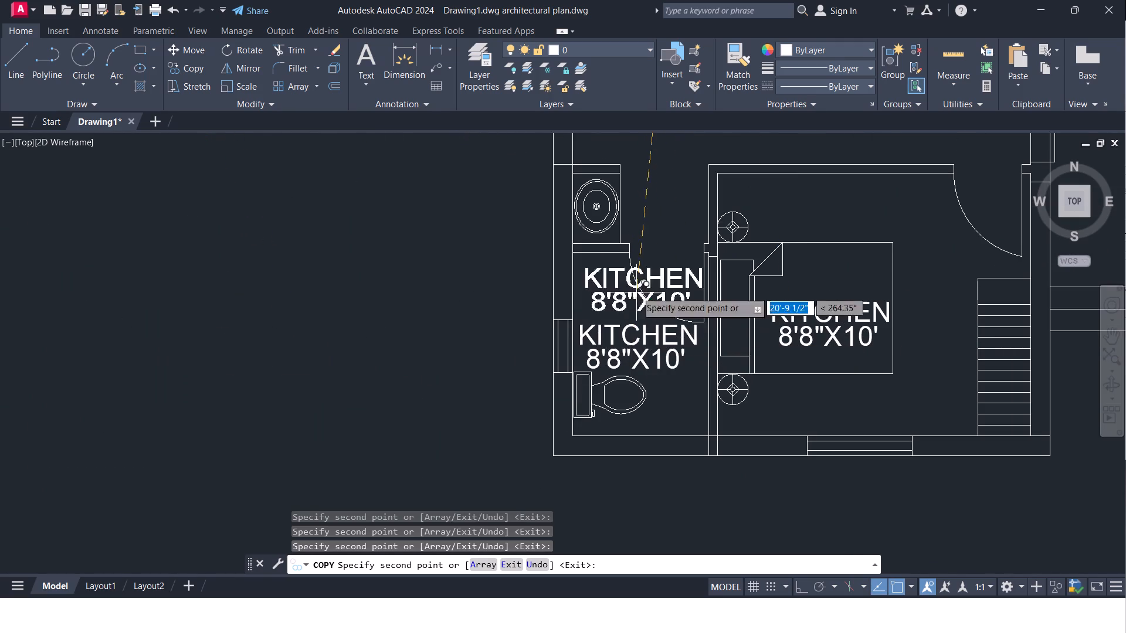
Place another copy of the kitchen label outside the north wall, just above the northeast bedroom's window.
{"action": "middle_click_drag", "start_coordinate": [636, 292], "coordinate": [618, 455]}
{"action": "scroll", "coordinate": [618, 455], "scroll_direction": "down", "scroll_amount": 1}
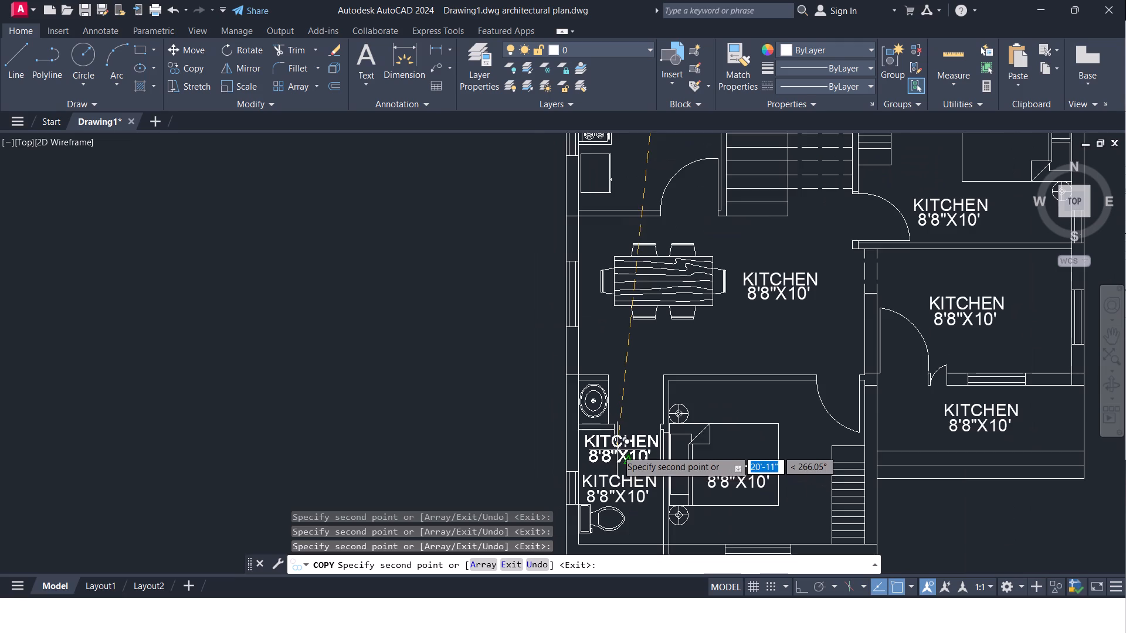
{"action": "scroll", "coordinate": [617, 450], "scroll_direction": "down", "scroll_amount": 2}
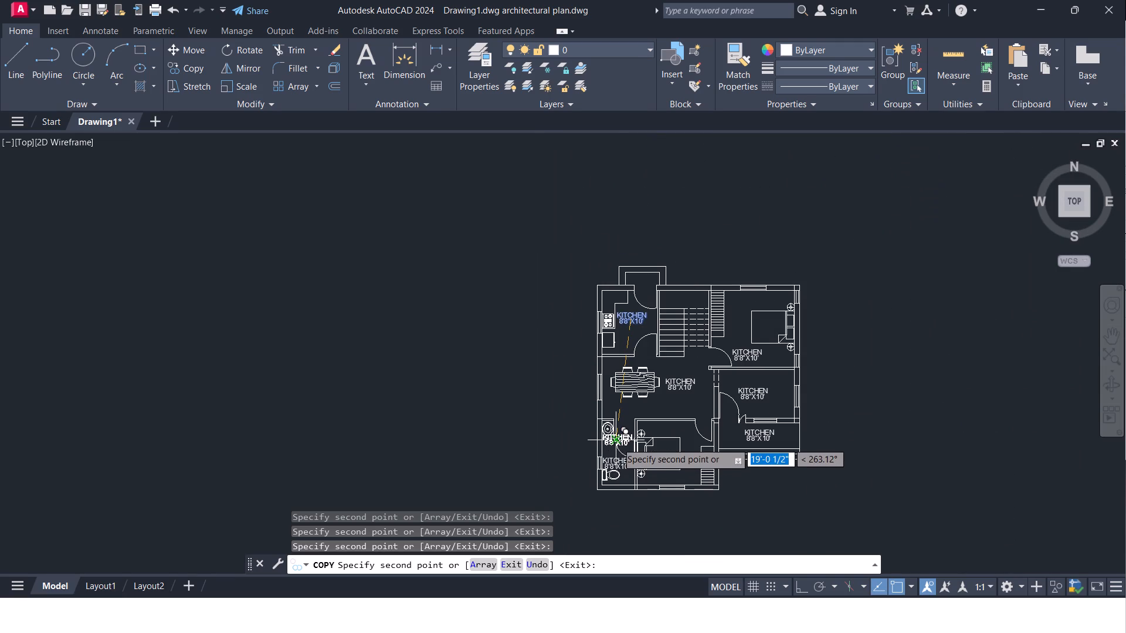
{"action": "scroll", "coordinate": [751, 275], "scroll_direction": "up", "scroll_amount": 3}
{"action": "middle_click_drag", "start_coordinate": [751, 275], "coordinate": [732, 253]}
{"action": "left_click", "coordinate": [744, 273]}
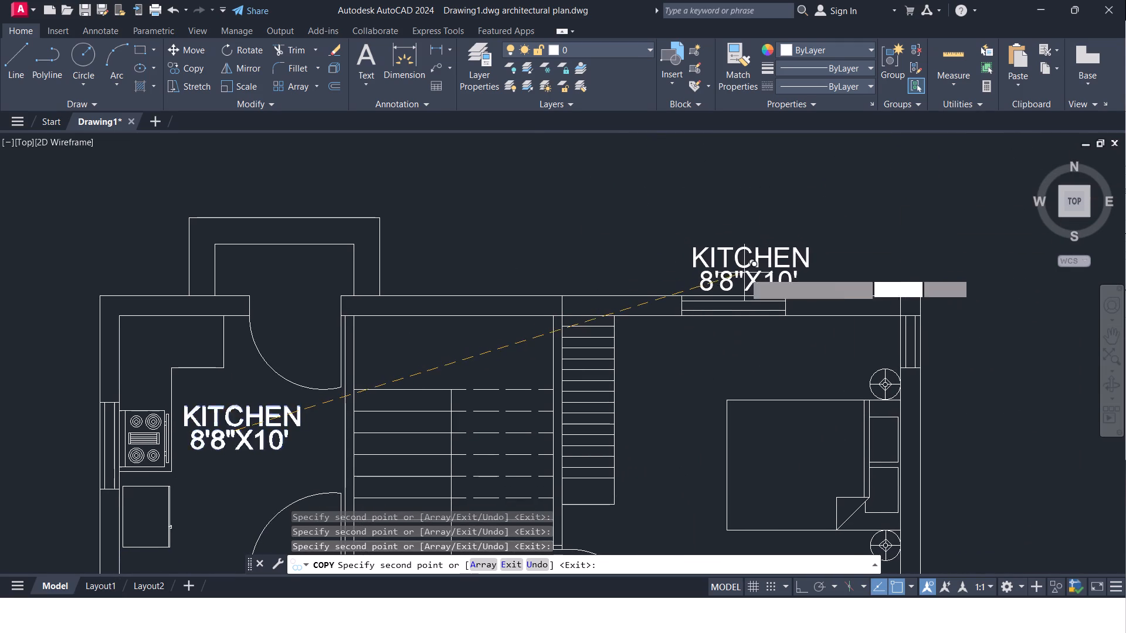
Place a final copy of the kitchen label outside the west wall beside the bathroom window and end the Copy command.
{"action": "middle_click_drag", "start_coordinate": [797, 267], "coordinate": [757, 106]}
{"action": "scroll", "coordinate": [785, 119], "scroll_direction": "down", "scroll_amount": 3}
{"action": "scroll", "coordinate": [745, 274], "scroll_direction": "down", "scroll_amount": 2}
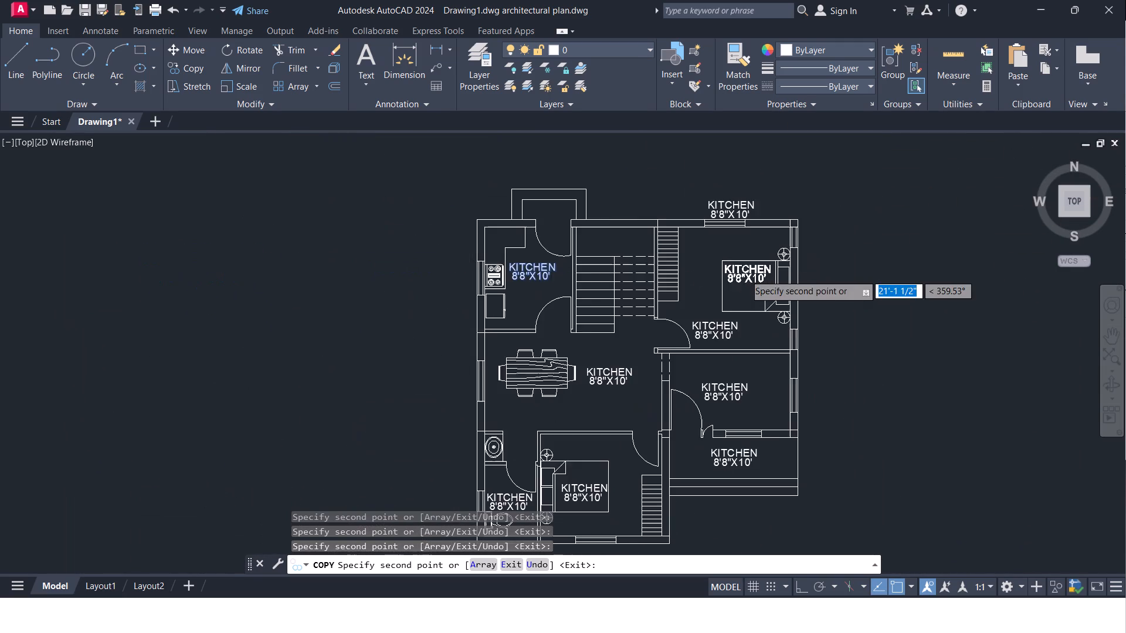
{"action": "middle_click_drag", "start_coordinate": [745, 274], "coordinate": [745, 147]}
{"action": "scroll", "coordinate": [439, 359], "scroll_direction": "up", "scroll_amount": 2}
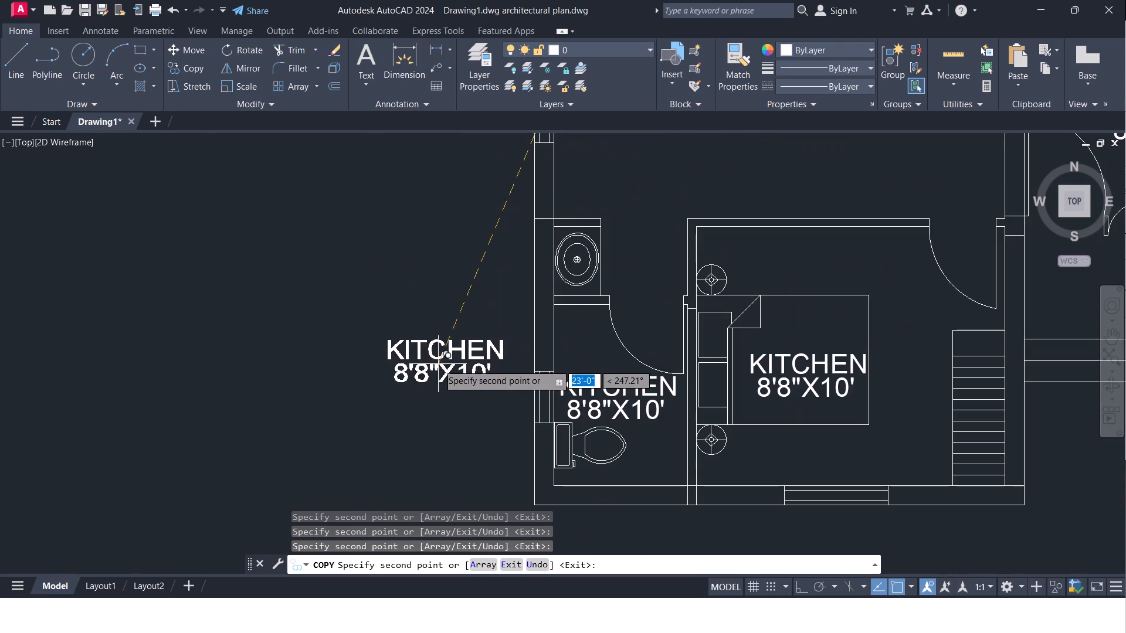
{"action": "left_click", "coordinate": [461, 404]}
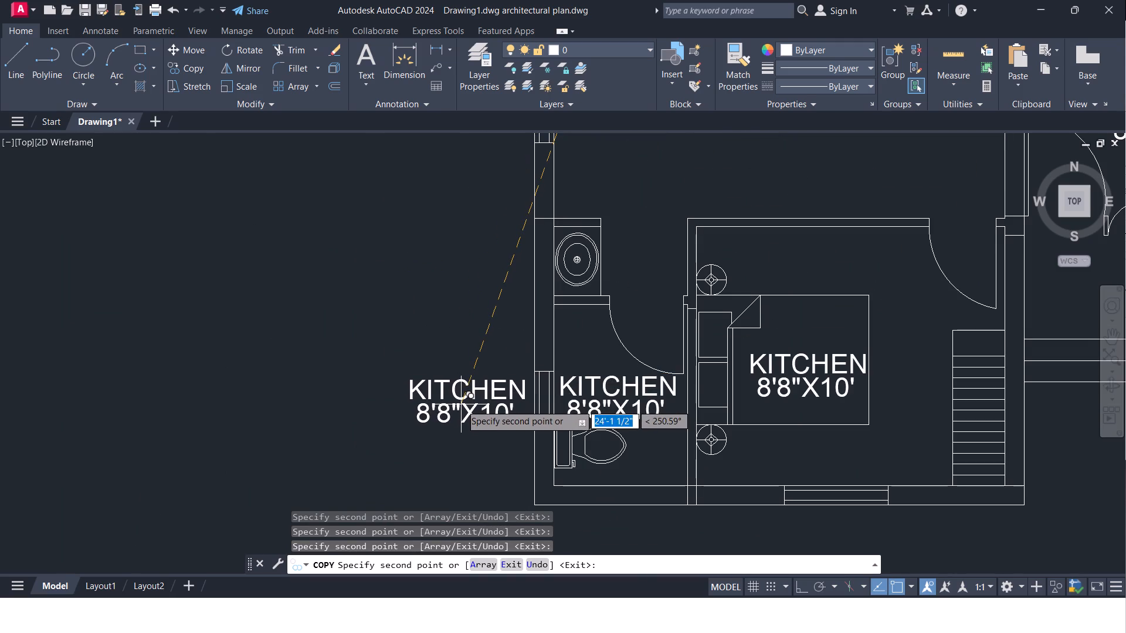
{"action": "key", "text": "Escape"}
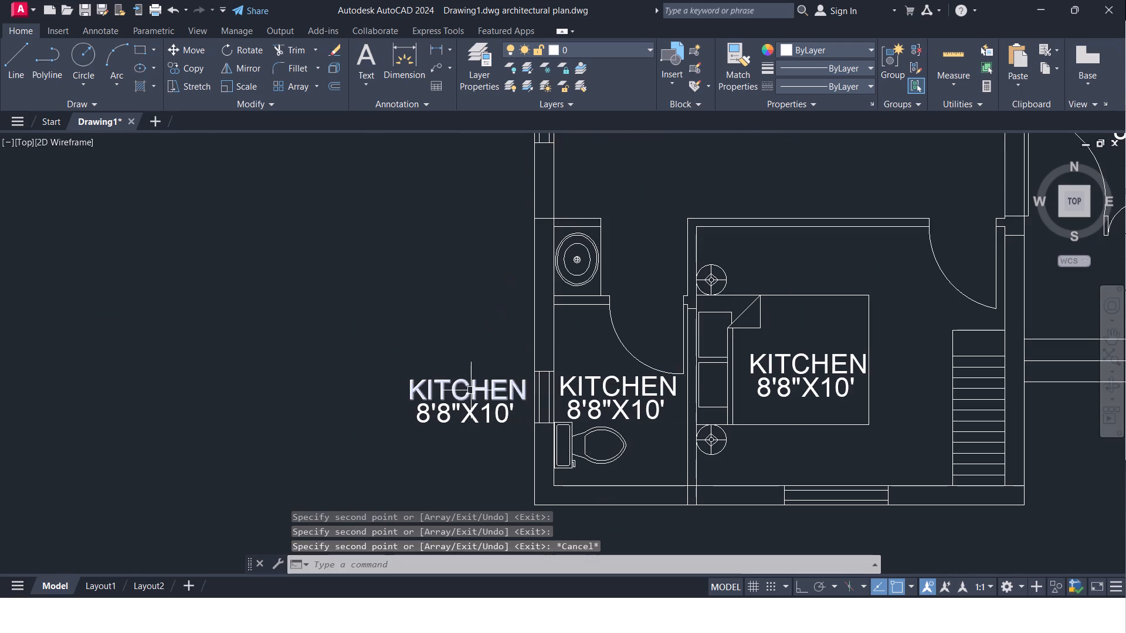
Delete the 8'8"X10' size line from the label copy outside the bathroom window.
{"action": "left_click", "coordinate": [471, 389]}
{"action": "left_click", "coordinate": [468, 418]}
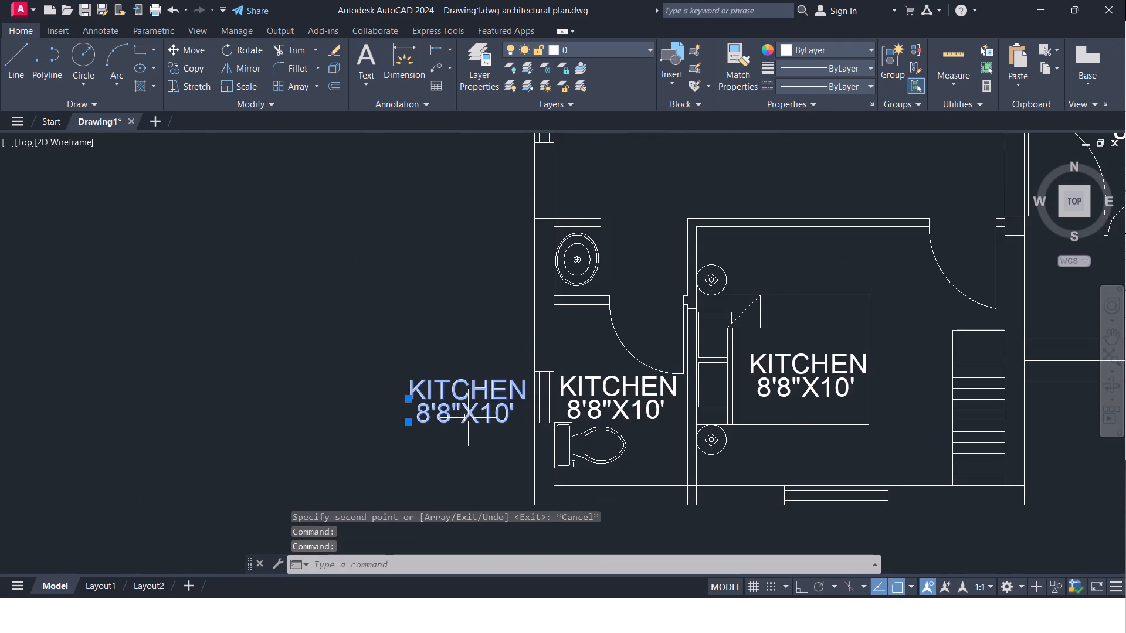
{"action": "left_click", "coordinate": [468, 418]}
{"action": "key", "text": "Escape"}
{"action": "key", "text": "Escape"}
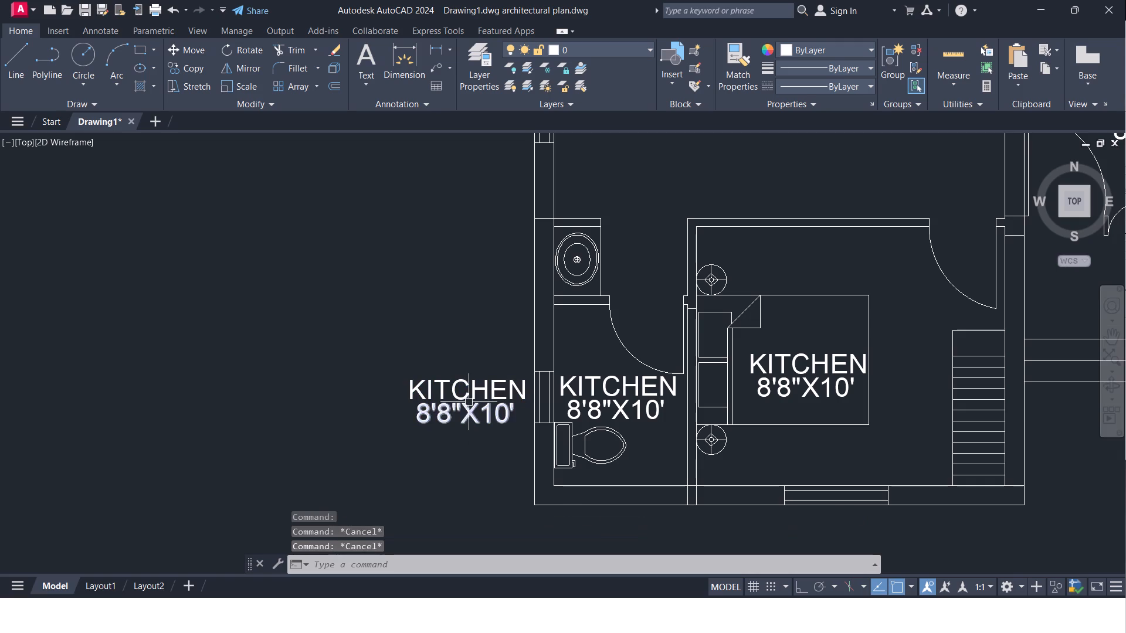
{"action": "left_click", "coordinate": [468, 399]}
{"action": "key", "text": "Delete"}
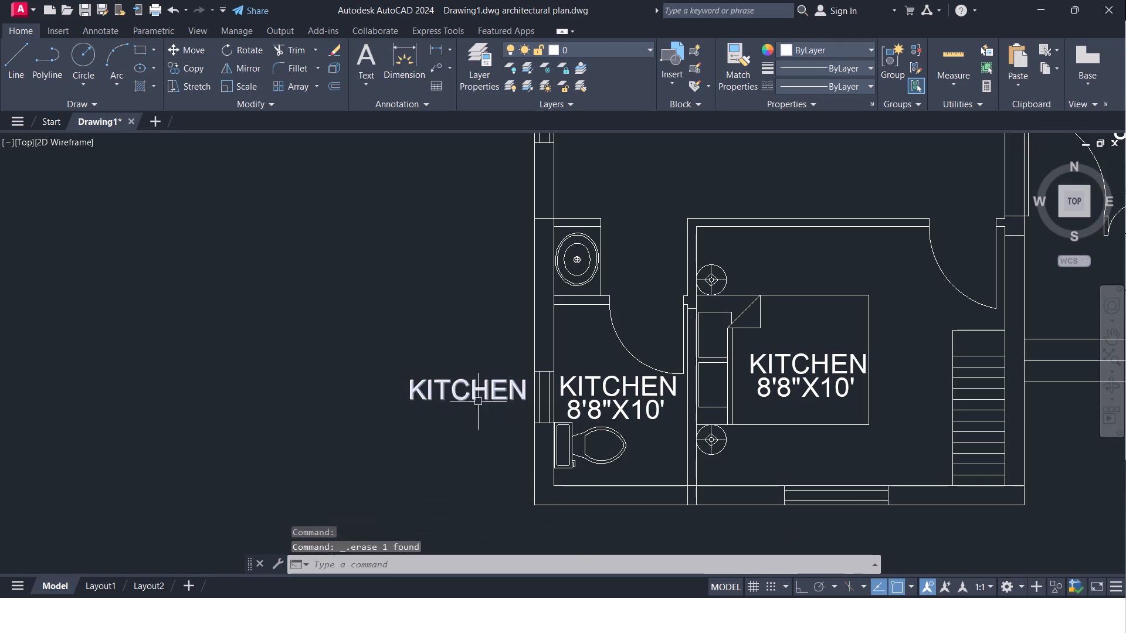
Change the KITCHEN text outside the bathroom window to W, padded with leading spaces so it sits near the wall.
{"action": "left_click", "coordinate": [481, 394]}
{"action": "left_click", "coordinate": [471, 394]}
{"action": "right_click", "coordinate": [470, 394]}
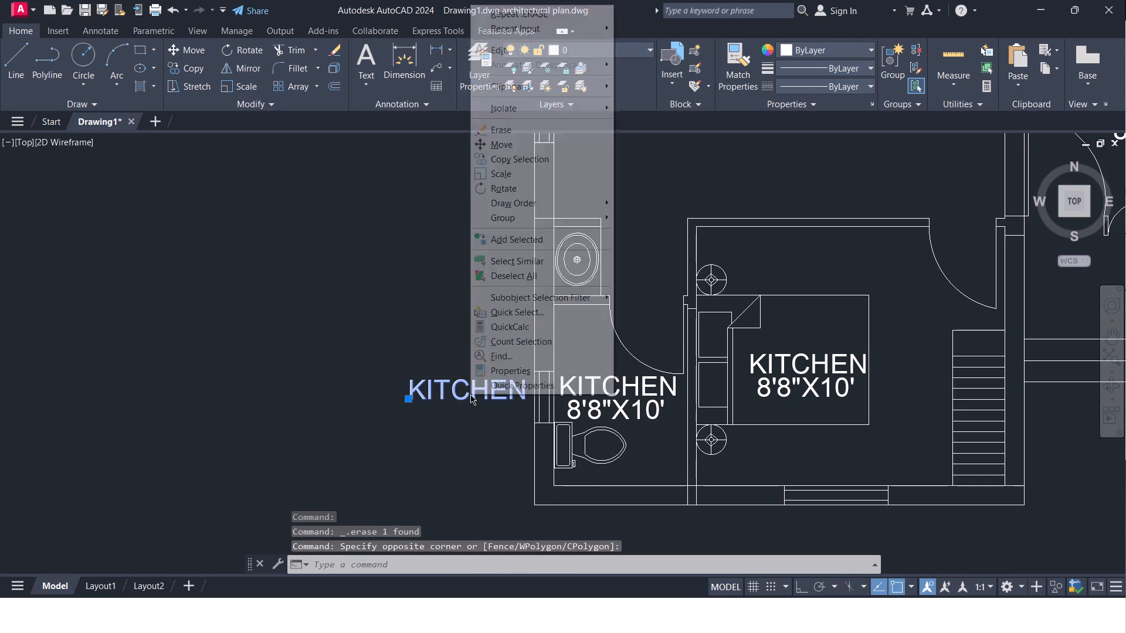
{"action": "left_click", "coordinate": [526, 47]}
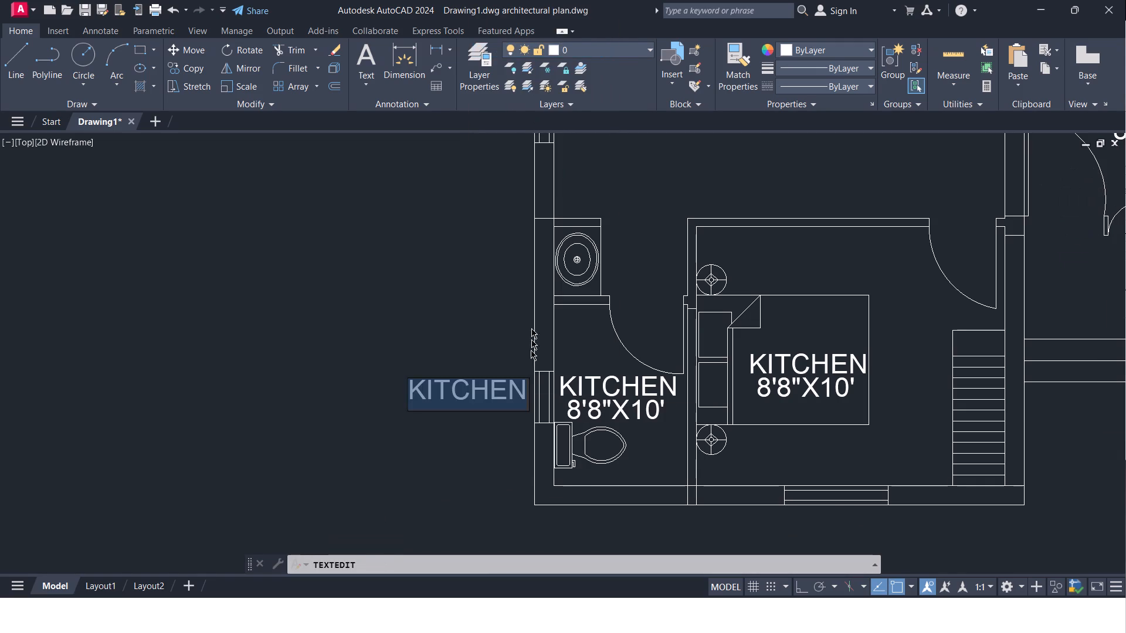
{"action": "left_click", "coordinate": [523, 386]}
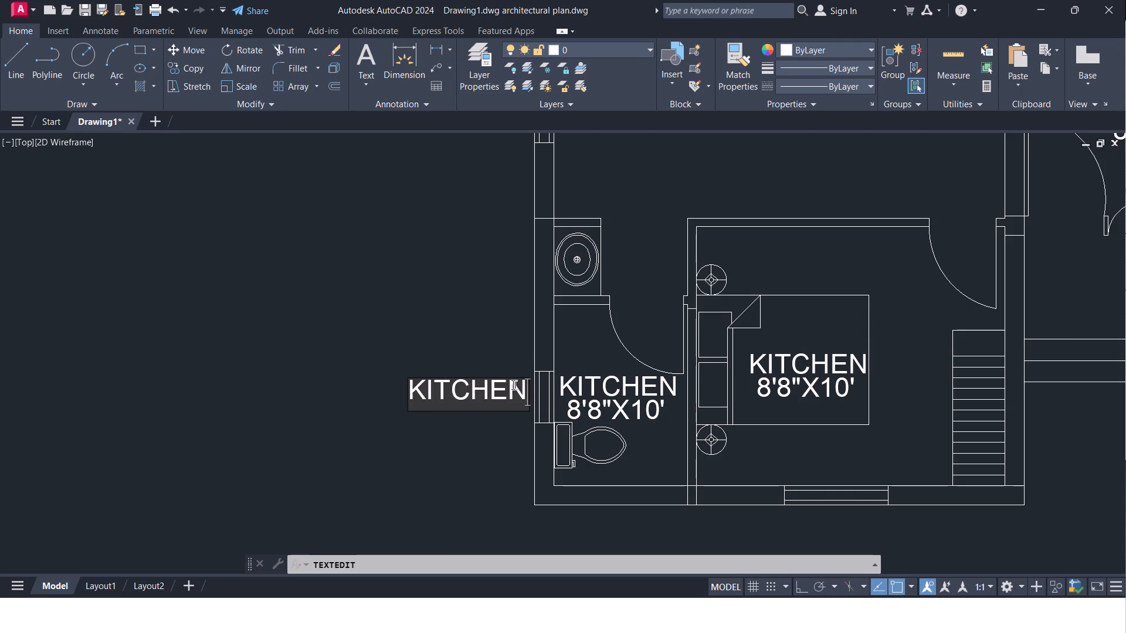
{"action": "key", "text": "Delete"}
{"action": "key", "text": "BackSpace"}
{"action": "key", "text": "BackSpace"}
{"action": "key", "text": "BackSpace"}
{"action": "key", "text": "BackSpace"}
{"action": "key", "text": "BackSpace"}
{"action": "key", "text": "BackSpace"}
{"action": "key", "text": "BackSpace"}
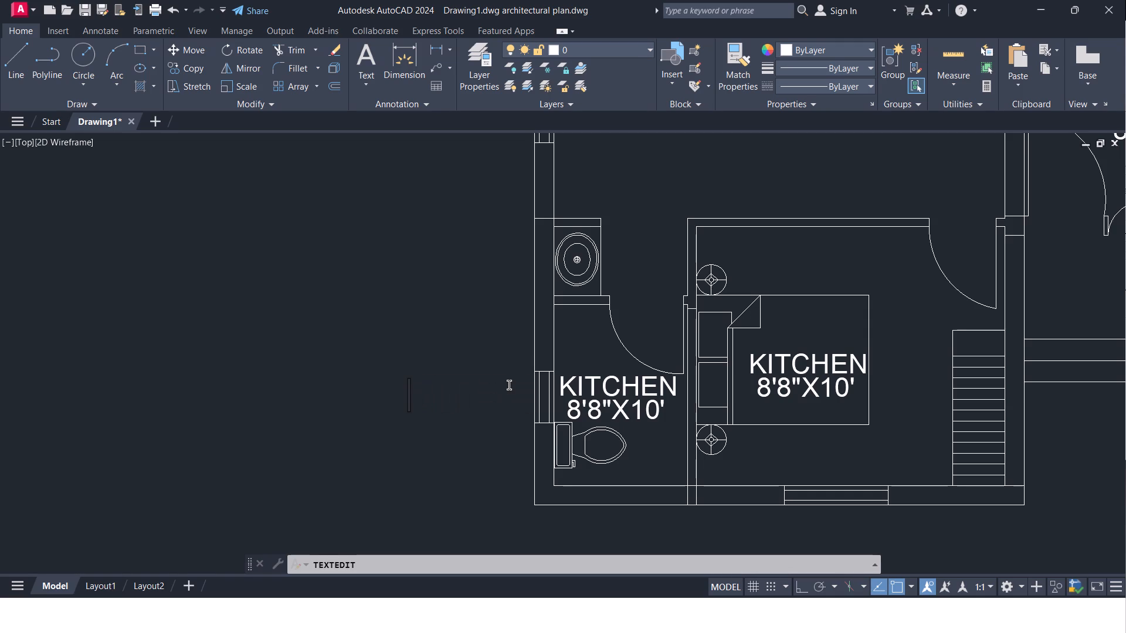
{"action": "key", "text": "space"}
{"action": "key", "text": "space"}
{"action": "key", "text": "space"}
{"action": "key", "text": "space"}
{"action": "key", "text": "space"}
{"action": "key", "text": "space"}
{"action": "key", "text": "space"}
{"action": "key", "text": "space"}
{"action": "key", "text": "space"}
{"action": "key", "text": "space"}
{"action": "key", "text": "space"}
{"action": "key", "text": "space"}
{"action": "key", "text": "space"}
{"action": "key", "text": "w"}
{"action": "key", "text": "BackSpace"}
{"action": "key", "text": "BackSpace"}
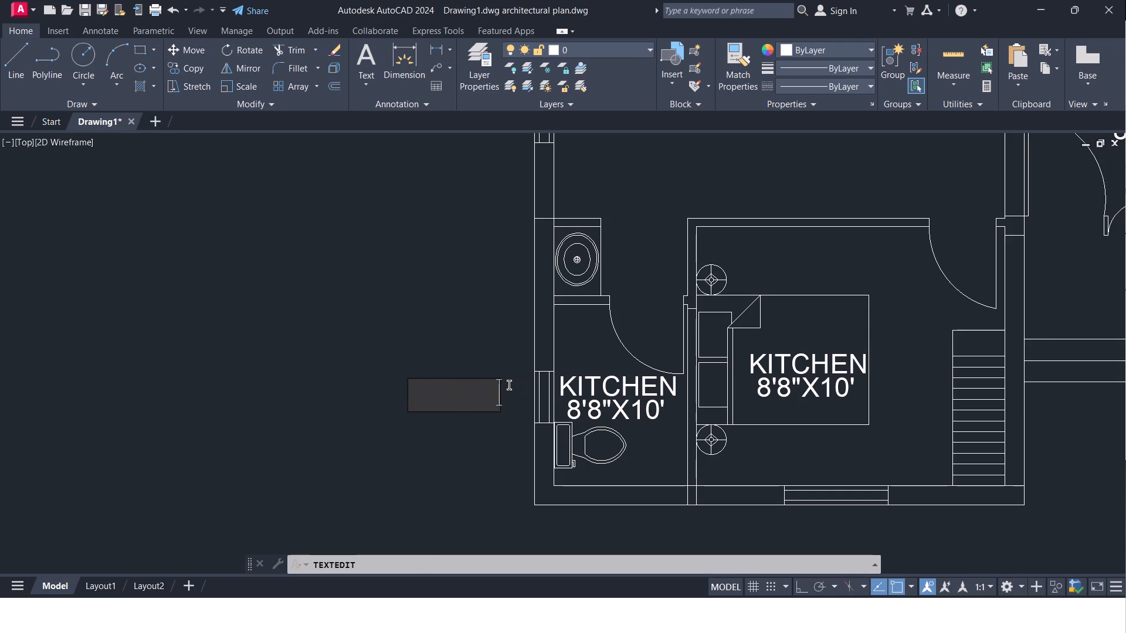
{"action": "key", "text": "w"}
{"action": "left_click", "coordinate": [503, 335]}
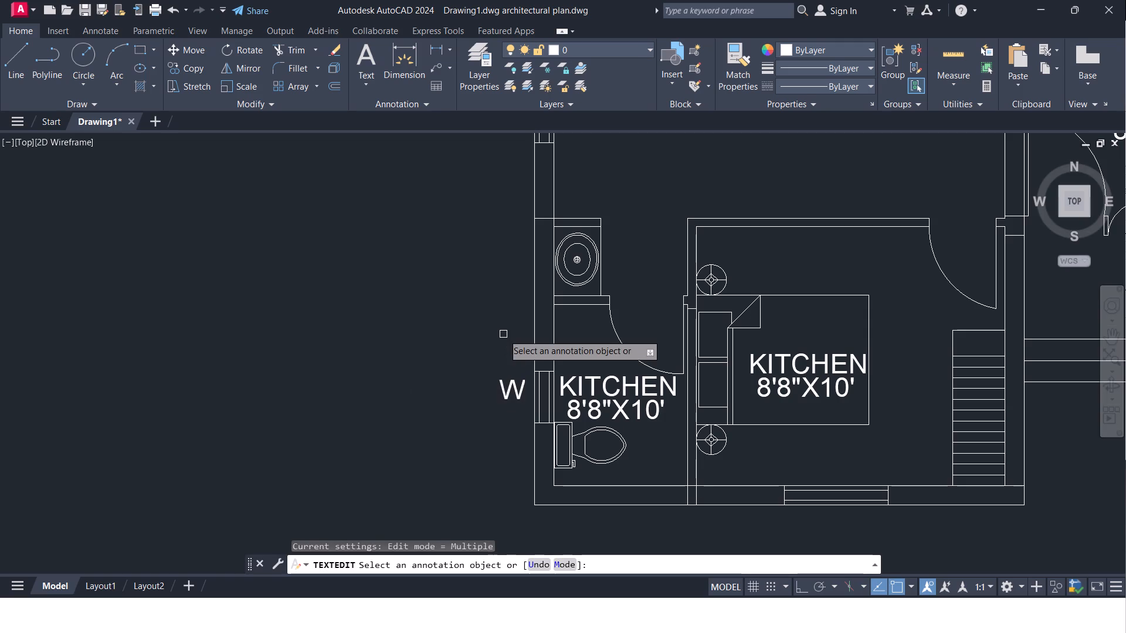
{"action": "key", "text": "Escape"}
Change the W label outside the bathroom window to W1, shifting it one space away from the wall.
{"action": "left_click", "coordinate": [513, 389]}
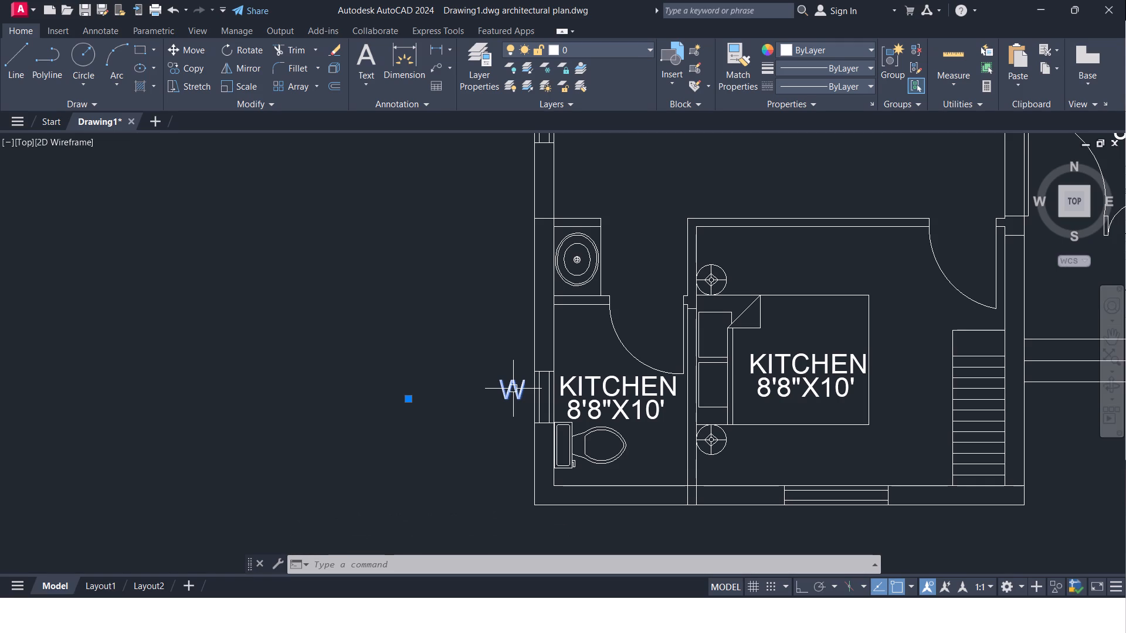
{"action": "right_click", "coordinate": [513, 389]}
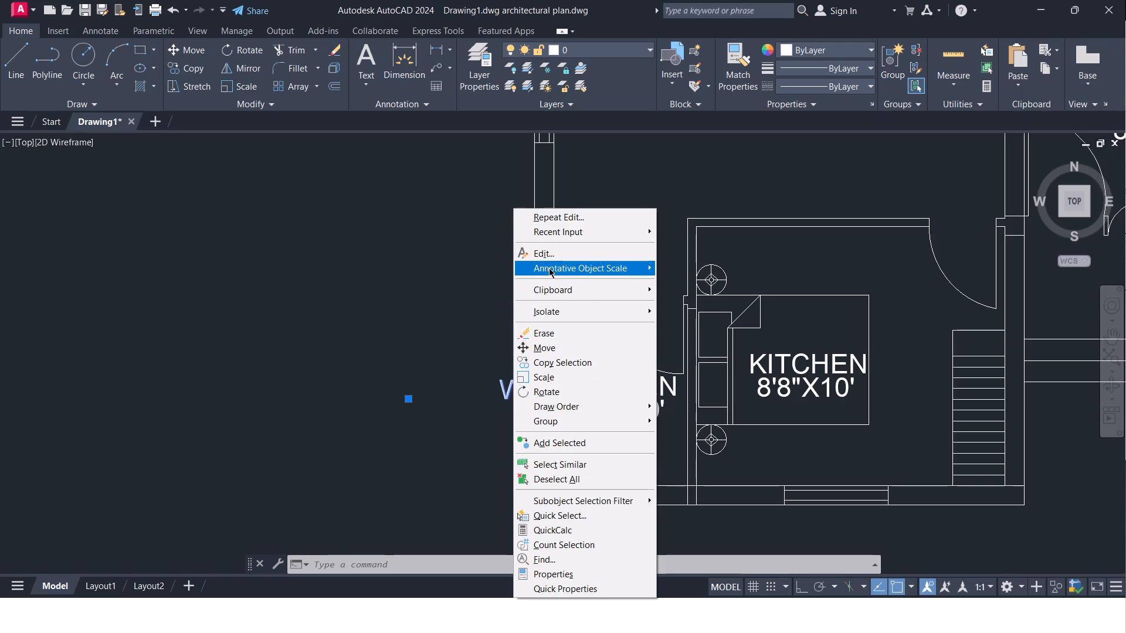
{"action": "left_click", "coordinate": [551, 257]}
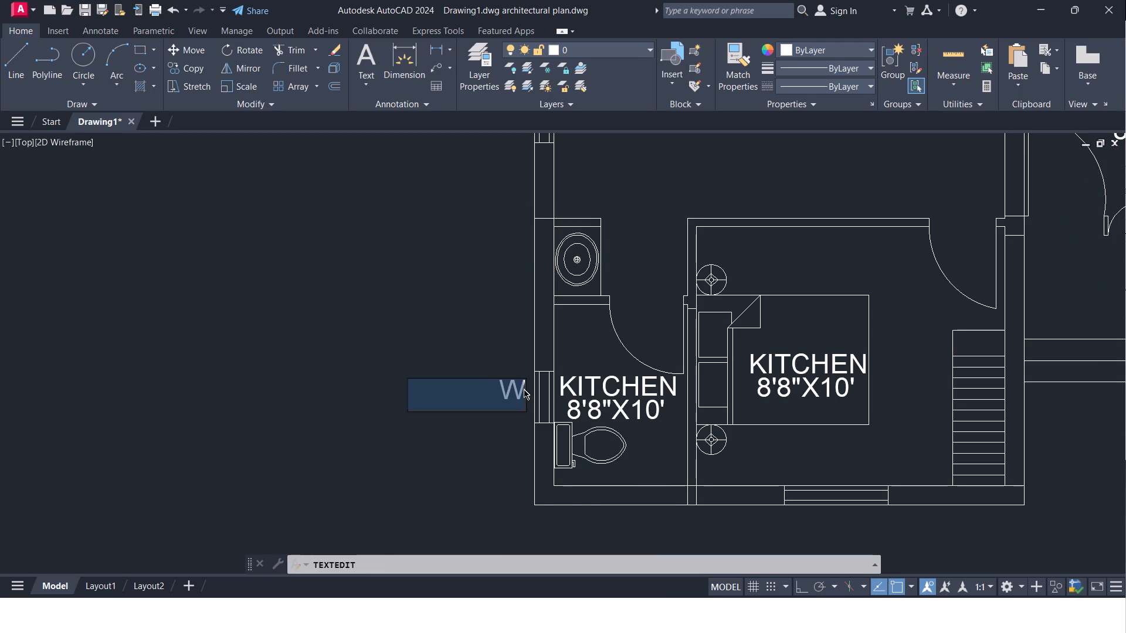
{"action": "left_click", "coordinate": [524, 389]}
{"action": "key", "text": "BackSpace"}
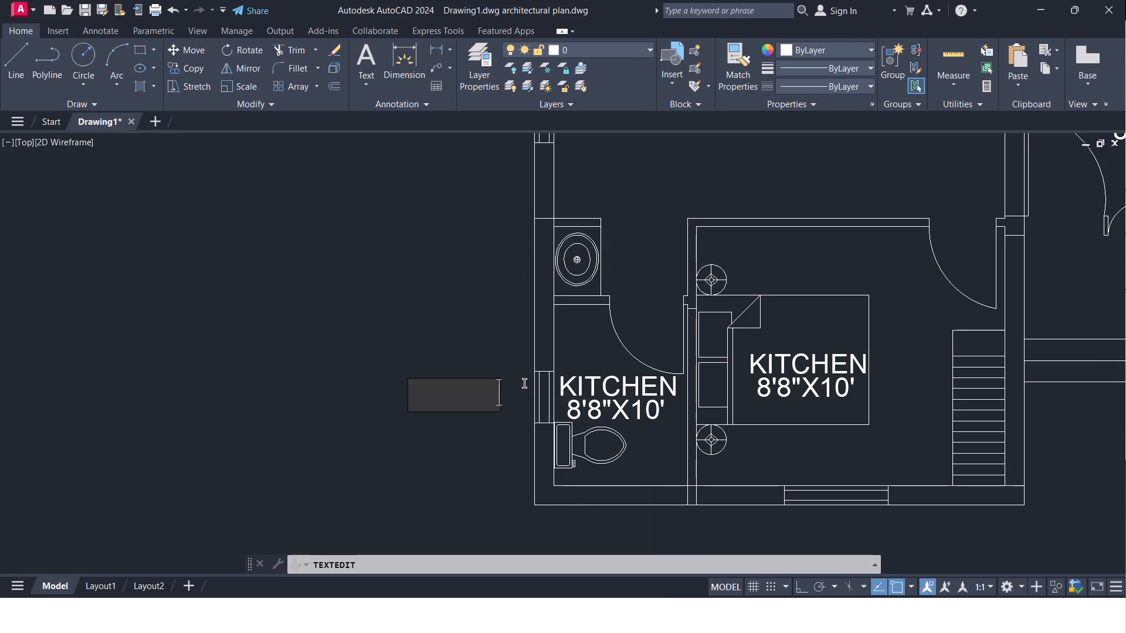
{"action": "key", "text": "w"}
{"action": "key", "text": "BackSpace"}
{"action": "key", "text": "BackSpace"}
{"action": "type", "text": "W1"}
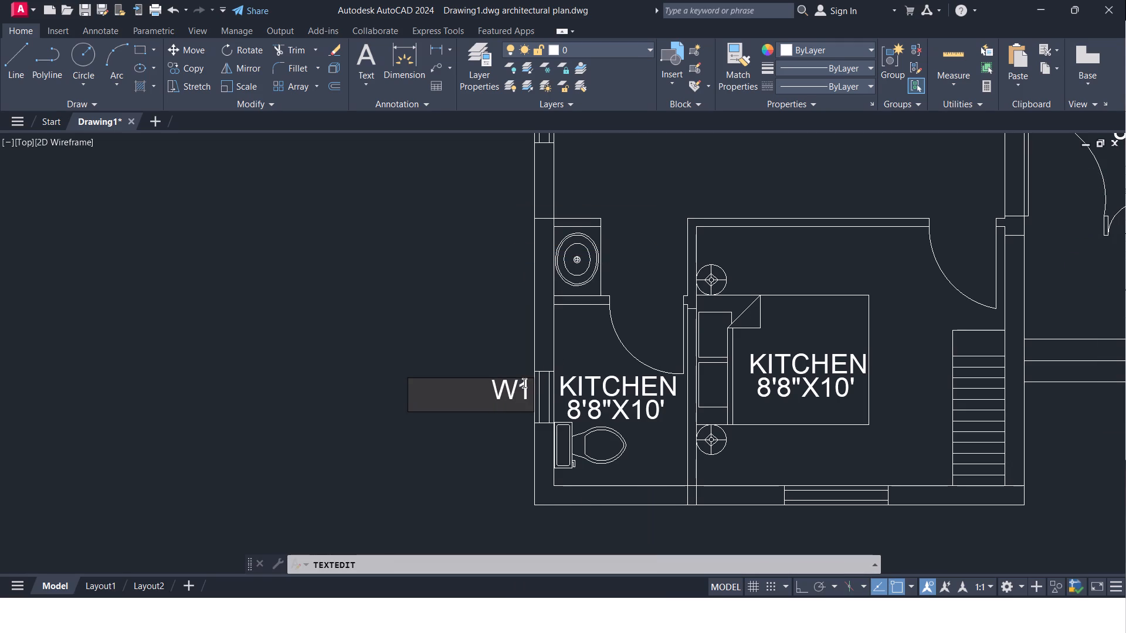
{"action": "left_click", "coordinate": [498, 336]}
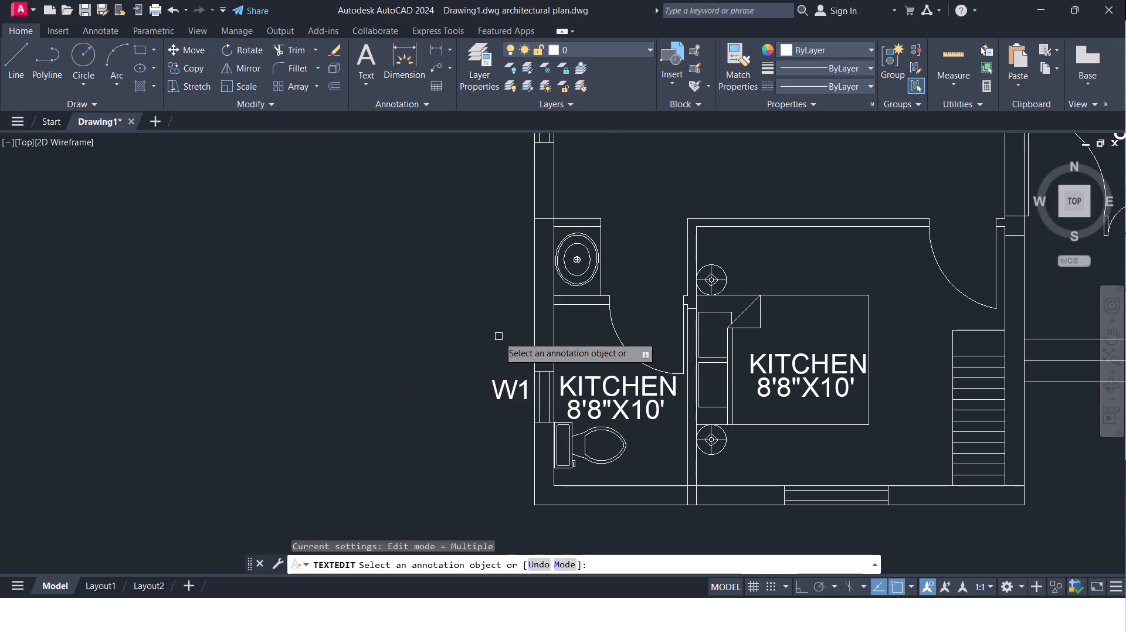
{"action": "key", "text": "Escape"}
Copy the W1 label to outside the west wall beside the dining area's window and end the Copy command.
{"action": "scroll", "coordinate": [498, 336], "scroll_direction": "down", "scroll_amount": 3}
{"action": "scroll", "coordinate": [498, 336], "scroll_direction": "up", "scroll_amount": 1}
{"action": "left_click", "coordinate": [499, 355]}
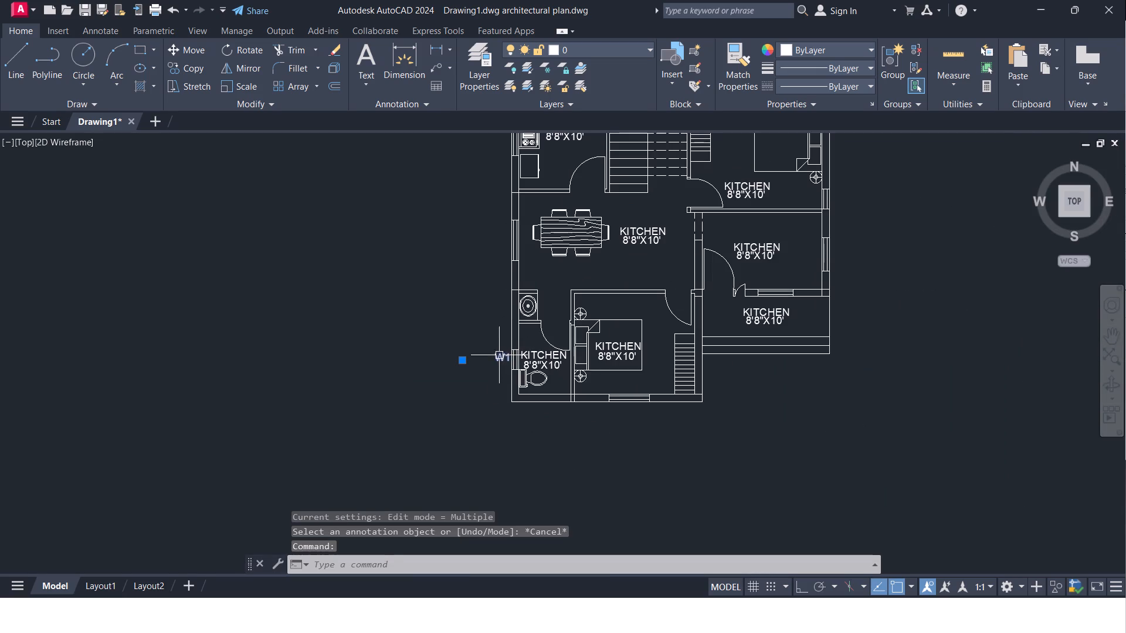
{"action": "middle_click_drag", "start_coordinate": [451, 202], "coordinate": [450, 254]}
{"action": "scroll", "coordinate": [450, 255], "scroll_direction": "up", "scroll_amount": 2}
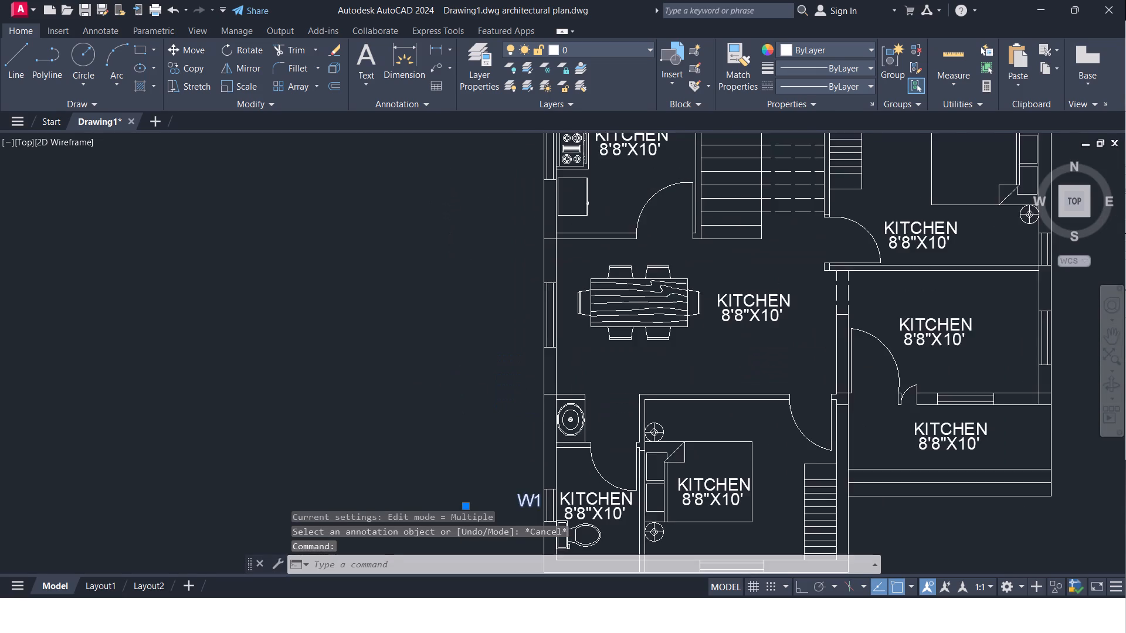
{"action": "middle_click_drag", "start_coordinate": [450, 255], "coordinate": [412, 188]}
{"action": "scroll", "coordinate": [449, 248], "scroll_direction": "down", "scroll_amount": 1}
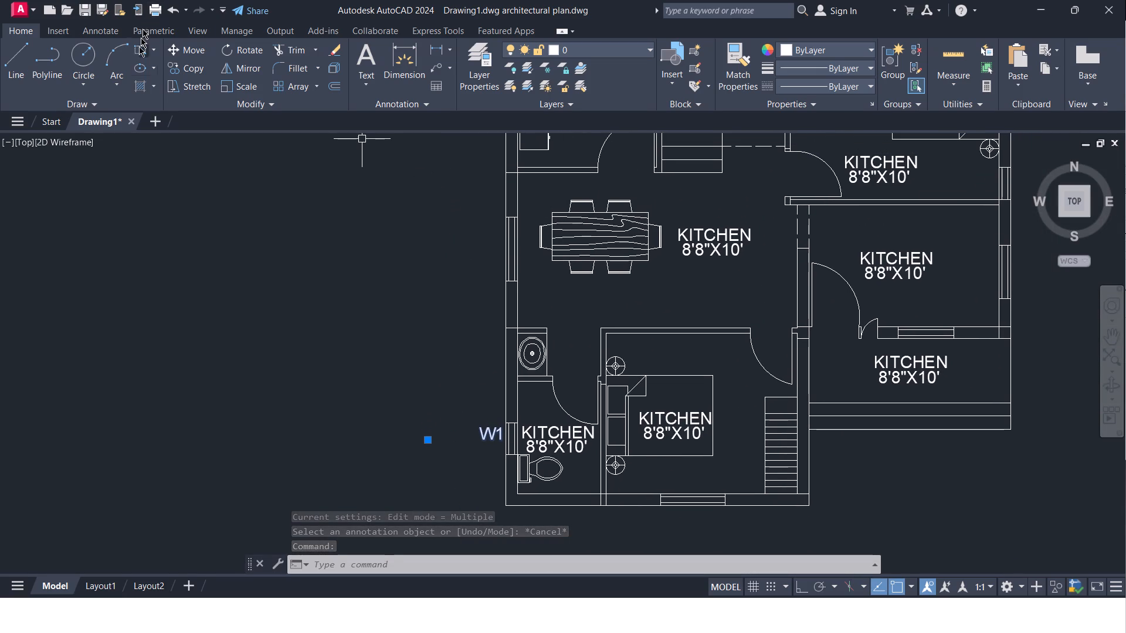
{"action": "left_click", "coordinate": [181, 63]}
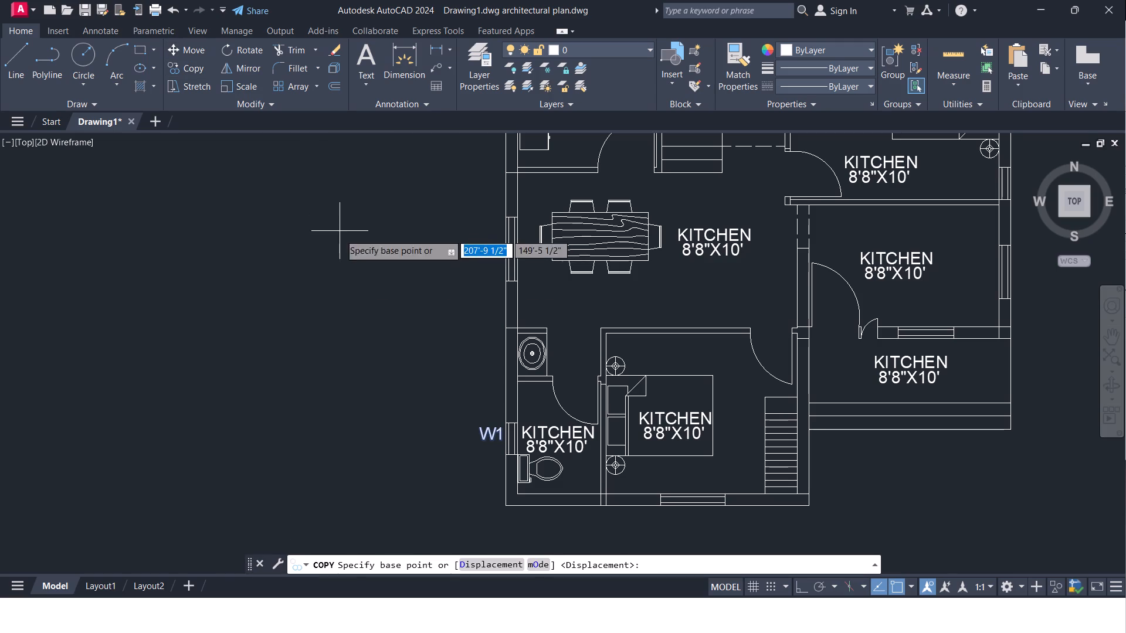
{"action": "left_click", "coordinate": [489, 430]}
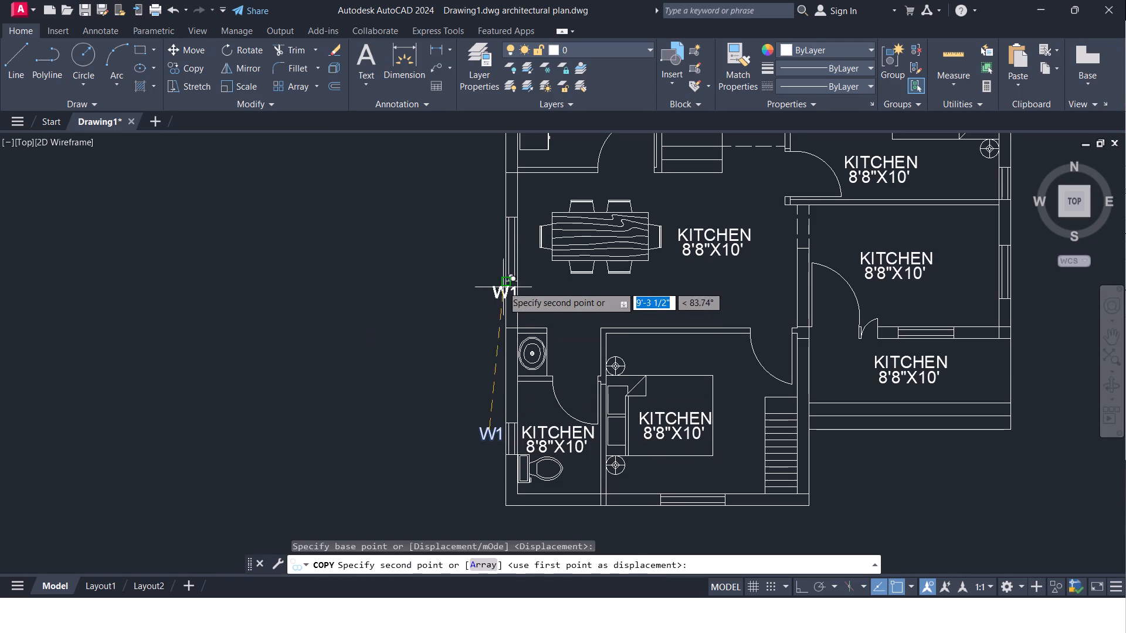
{"action": "middle_click_drag", "start_coordinate": [492, 267], "coordinate": [480, 277]}
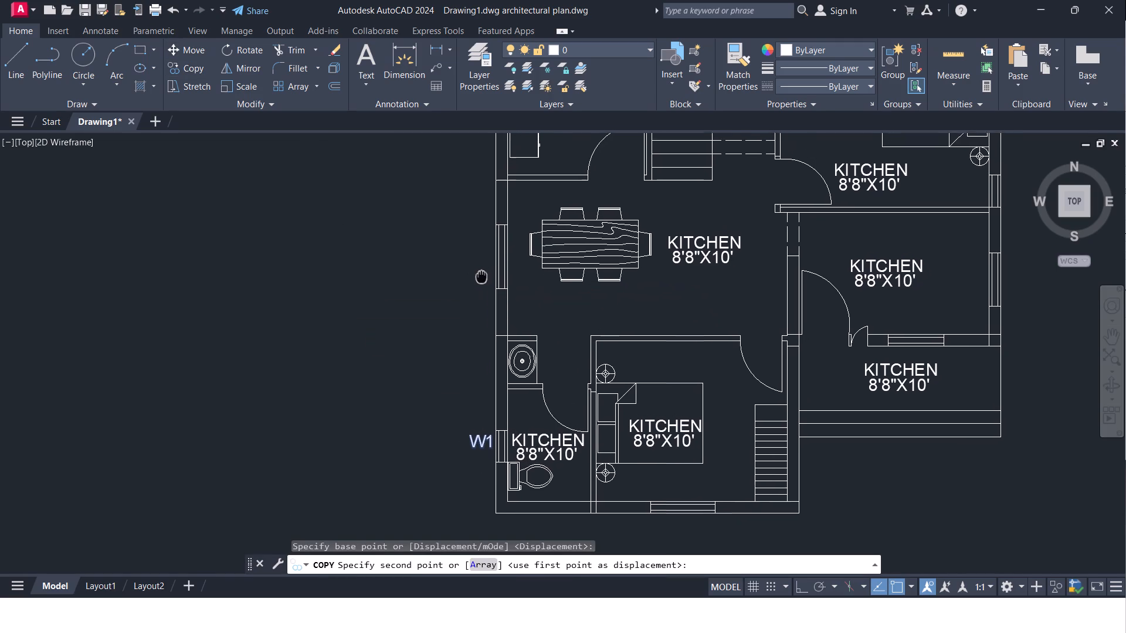
{"action": "middle_click_drag", "start_coordinate": [480, 277], "coordinate": [479, 279]}
{"action": "scroll", "coordinate": [479, 277], "scroll_direction": "up", "scroll_amount": 1}
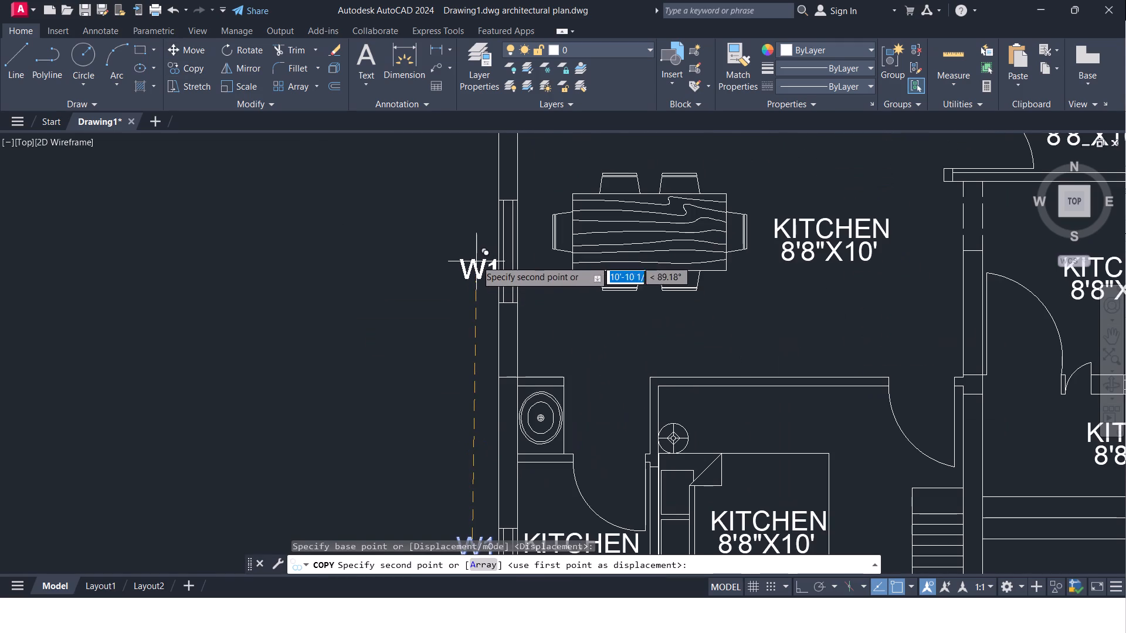
{"action": "left_click", "coordinate": [473, 239]}
{"action": "middle_click_drag", "start_coordinate": [485, 344], "coordinate": [483, 398]}
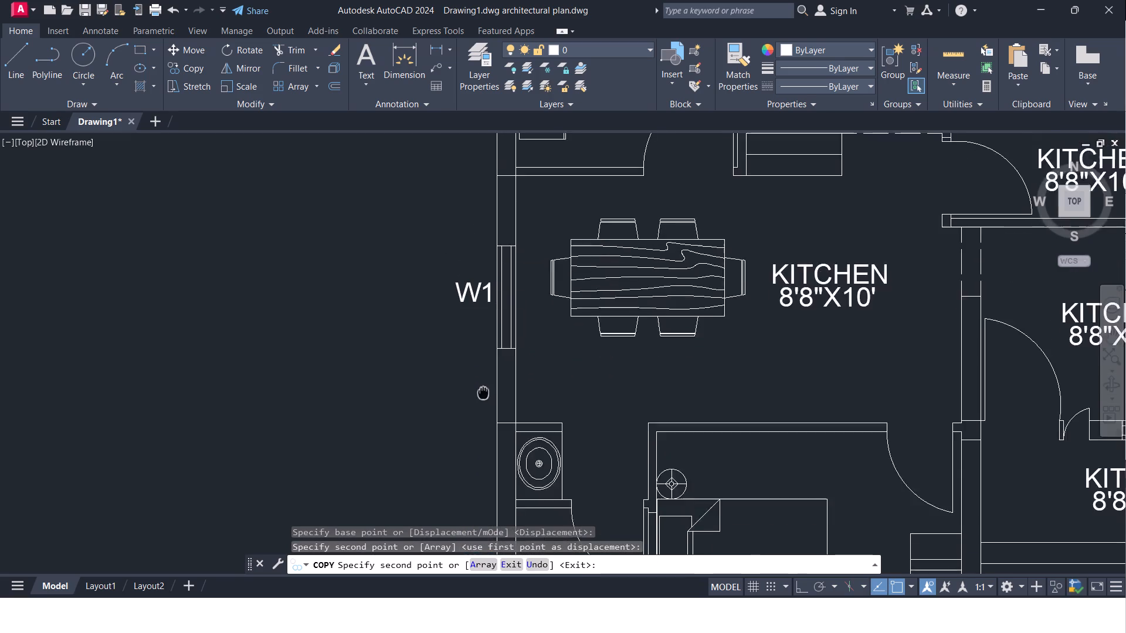
{"action": "middle_click_drag", "start_coordinate": [483, 398], "coordinate": [477, 412]}
{"action": "key", "text": "Escape"}
{"action": "key", "text": "Escape"}
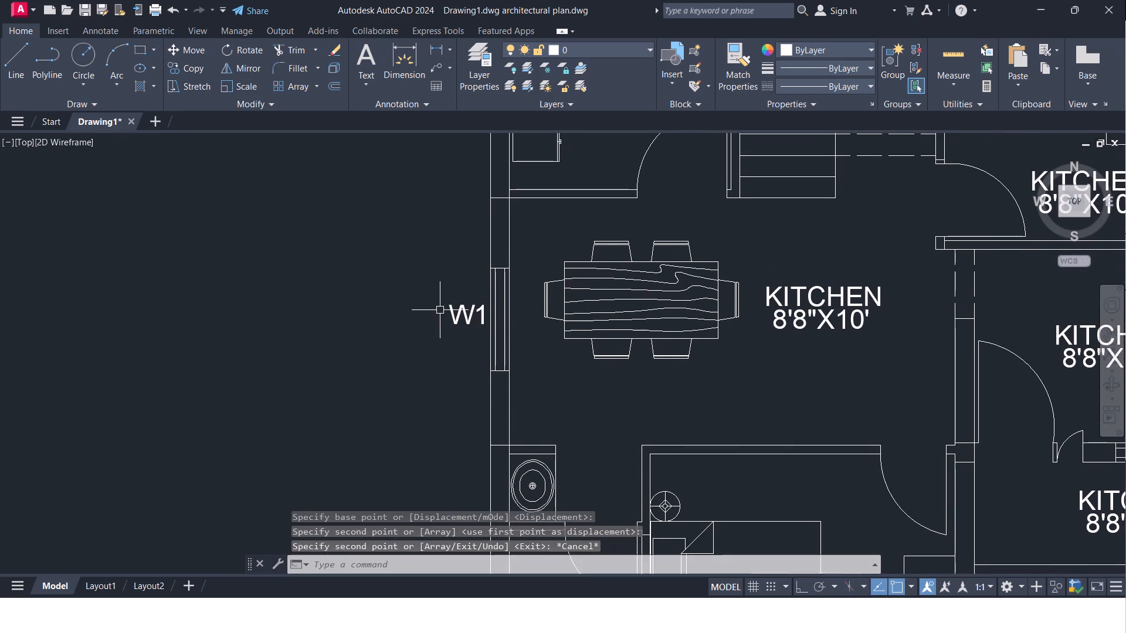
Change the label outside the dining area's window to W, adding one leading space to bring it nearer the wall.
{"action": "left_click", "coordinate": [458, 315]}
{"action": "right_click", "coordinate": [458, 315]}
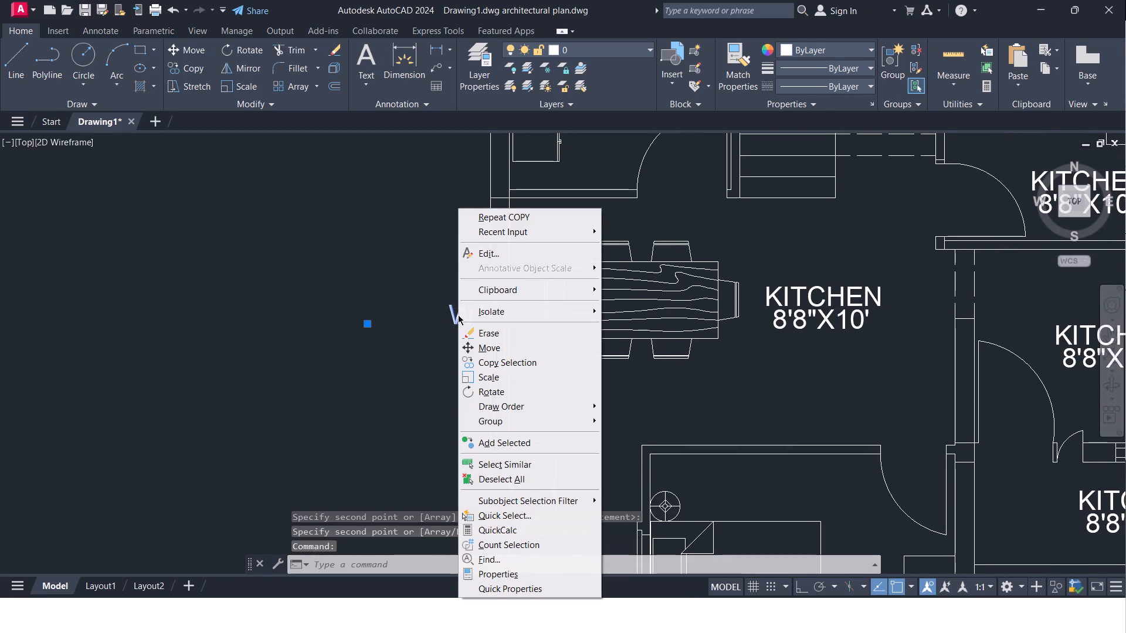
{"action": "left_click", "coordinate": [496, 258]}
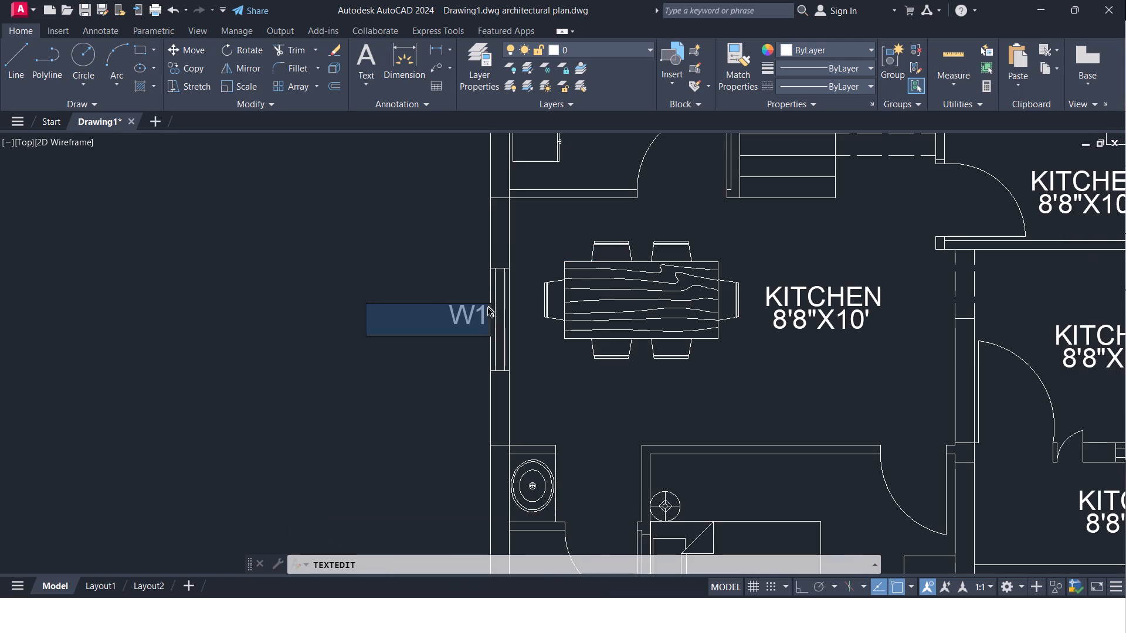
{"action": "left_click", "coordinate": [483, 312]}
{"action": "key", "text": "BackSpace"}
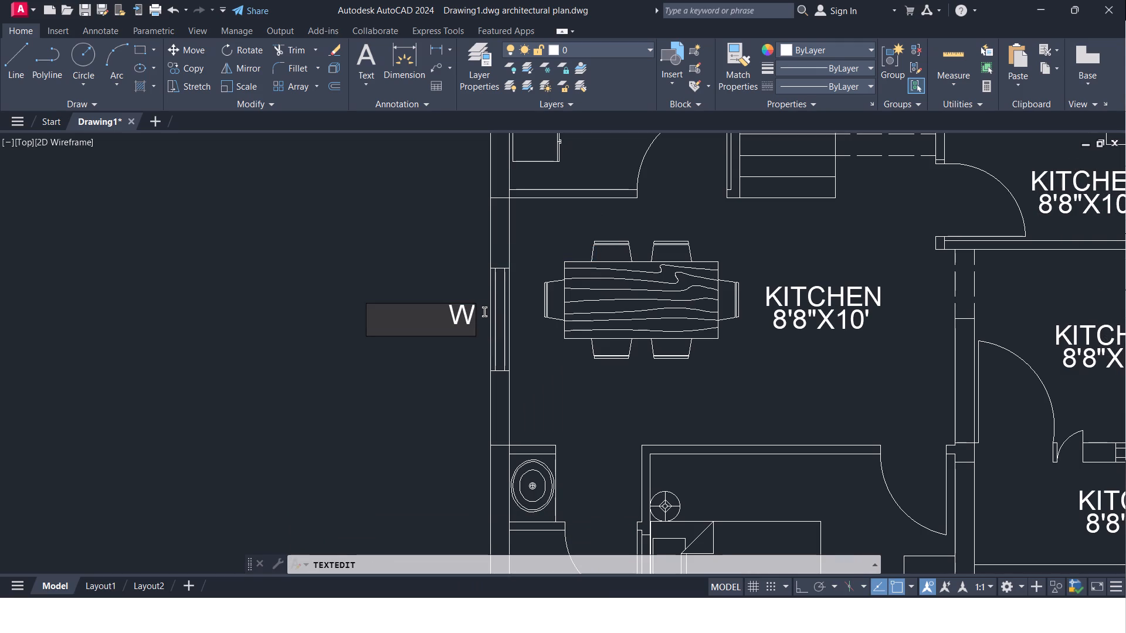
{"action": "key", "text": "Left"}
{"action": "key", "text": "Left"}
{"action": "key", "text": "Right"}
{"action": "key", "text": "space"}
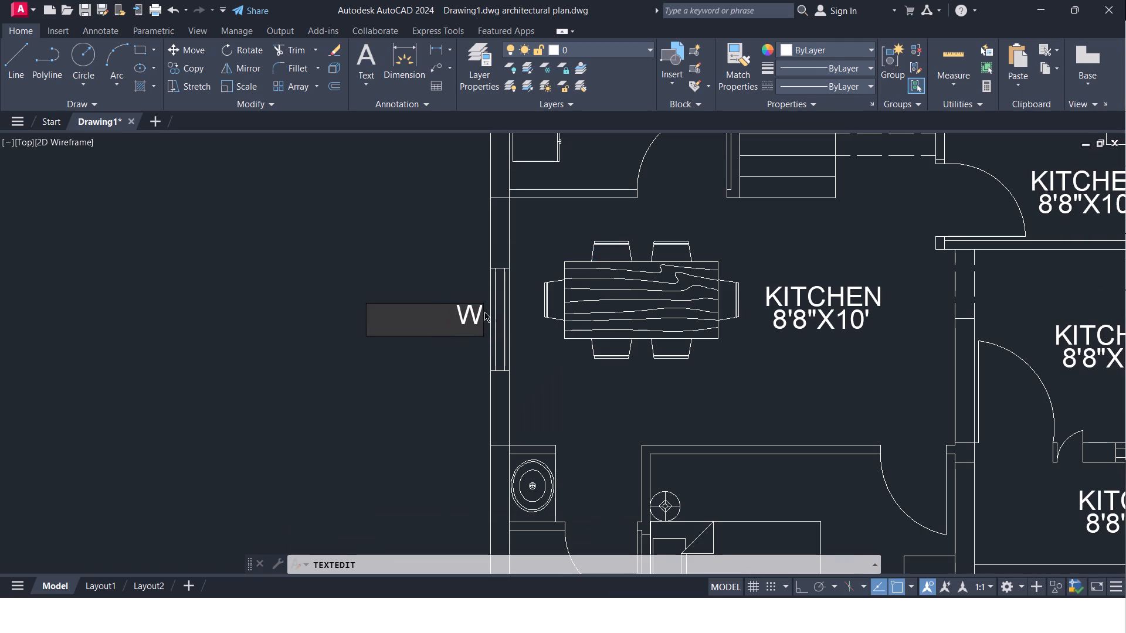
{"action": "left_click", "coordinate": [451, 257]}
{"action": "key", "text": "Escape"}
Copy the bathroom window's W1 label to outside the west wall beside the kitchen window and end the Copy command.
{"action": "scroll", "coordinate": [452, 258], "scroll_direction": "down", "scroll_amount": 3}
{"action": "middle_click", "coordinate": [452, 258]}
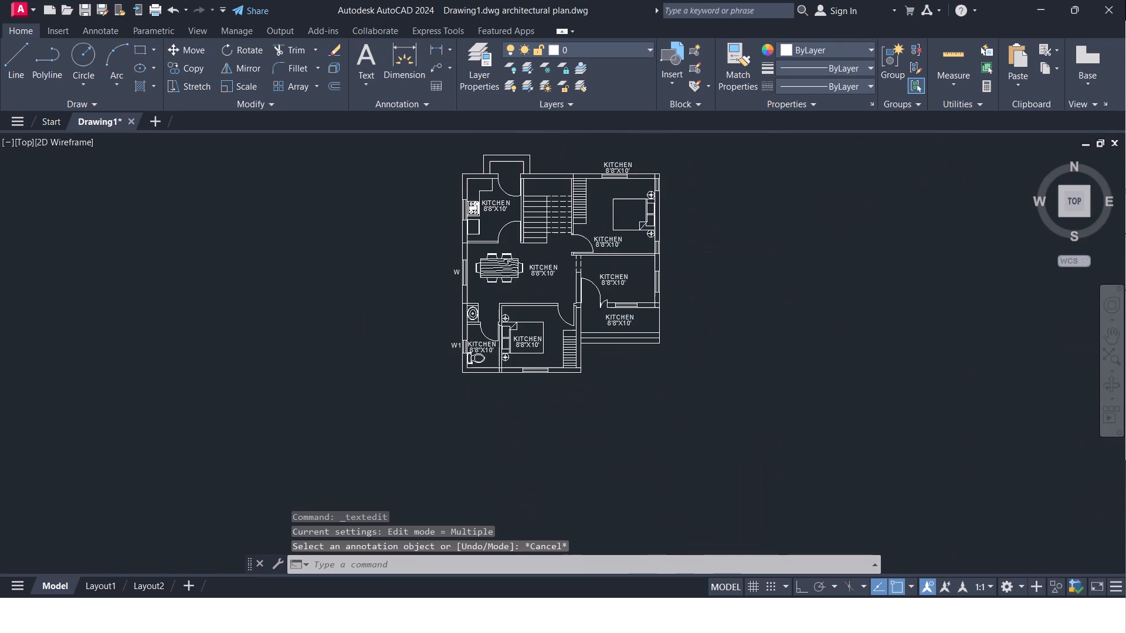
{"action": "scroll", "coordinate": [456, 327], "scroll_direction": "up", "scroll_amount": 3}
{"action": "left_click", "coordinate": [437, 383]}
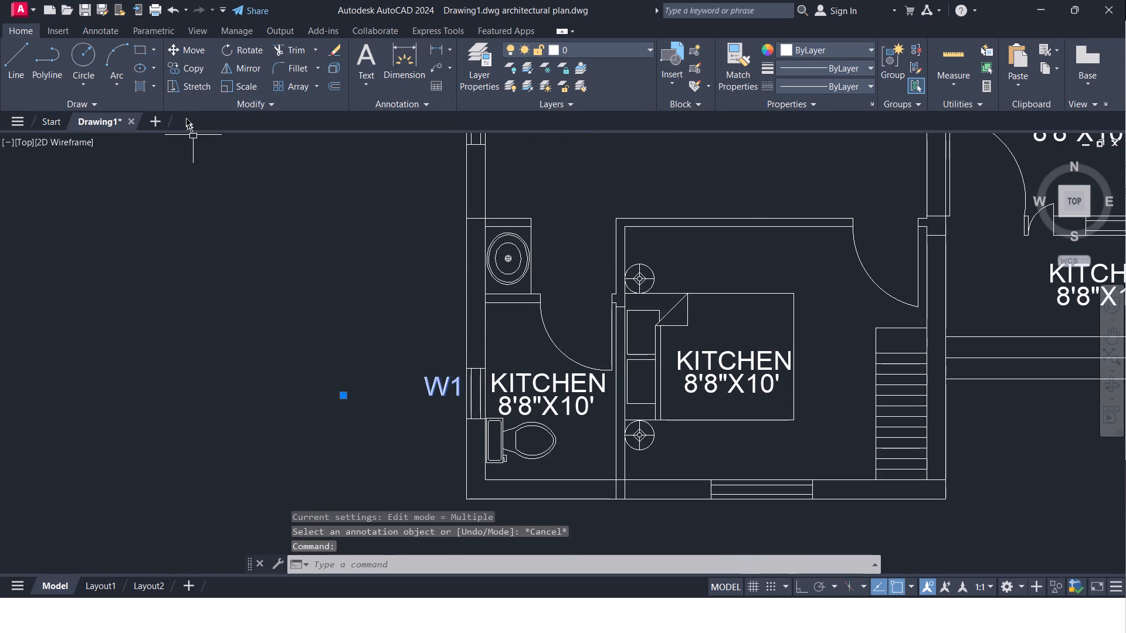
{"action": "left_click", "coordinate": [185, 71]}
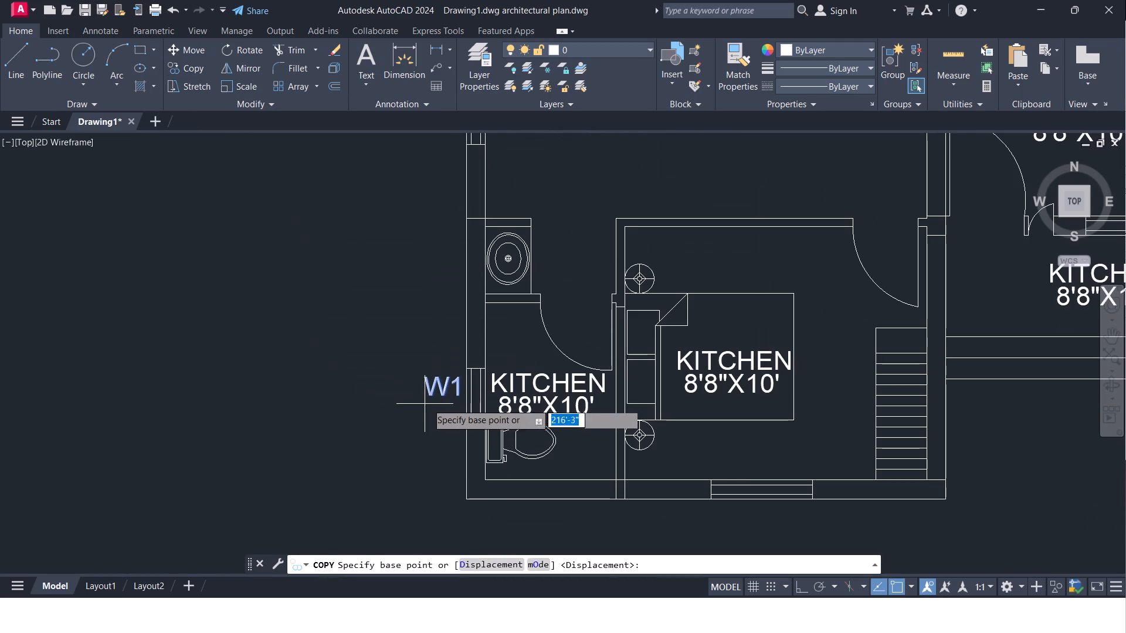
{"action": "left_click", "coordinate": [437, 387]}
{"action": "middle_click_drag", "start_coordinate": [341, 334], "coordinate": [340, 369]}
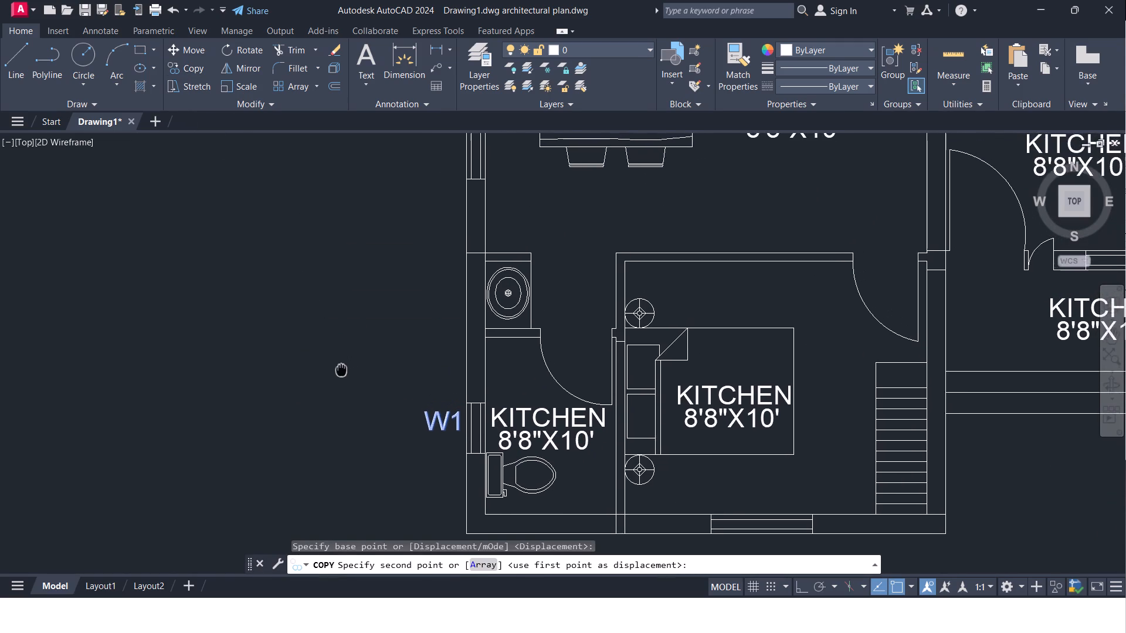
{"action": "middle_click_drag", "start_coordinate": [340, 369], "coordinate": [317, 382]}
{"action": "scroll", "coordinate": [328, 347], "scroll_direction": "down", "scroll_amount": 1}
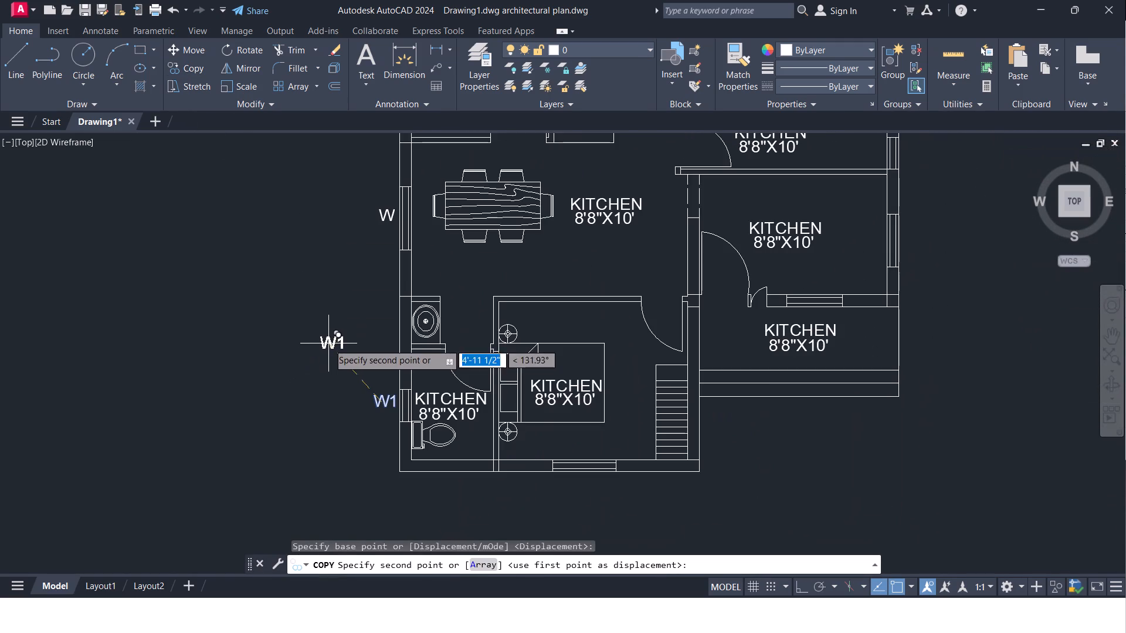
{"action": "scroll", "coordinate": [342, 302], "scroll_direction": "down", "scroll_amount": 1}
{"action": "middle_click_drag", "start_coordinate": [342, 302], "coordinate": [356, 407]}
{"action": "scroll", "coordinate": [359, 280], "scroll_direction": "up", "scroll_amount": 1}
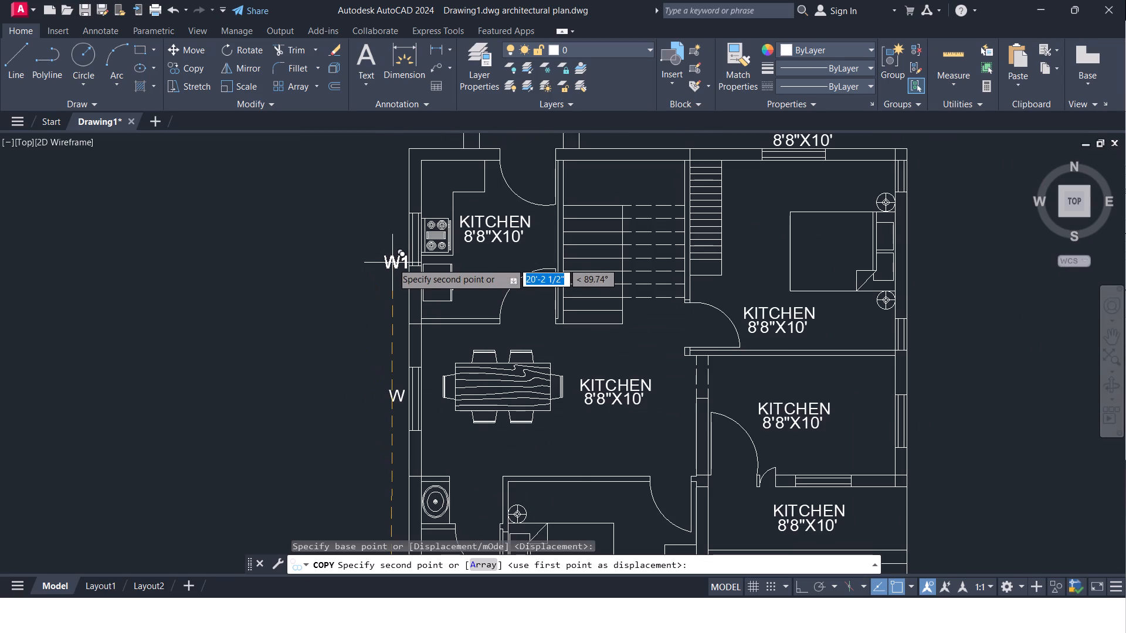
{"action": "scroll", "coordinate": [392, 258], "scroll_direction": "up", "scroll_amount": 2}
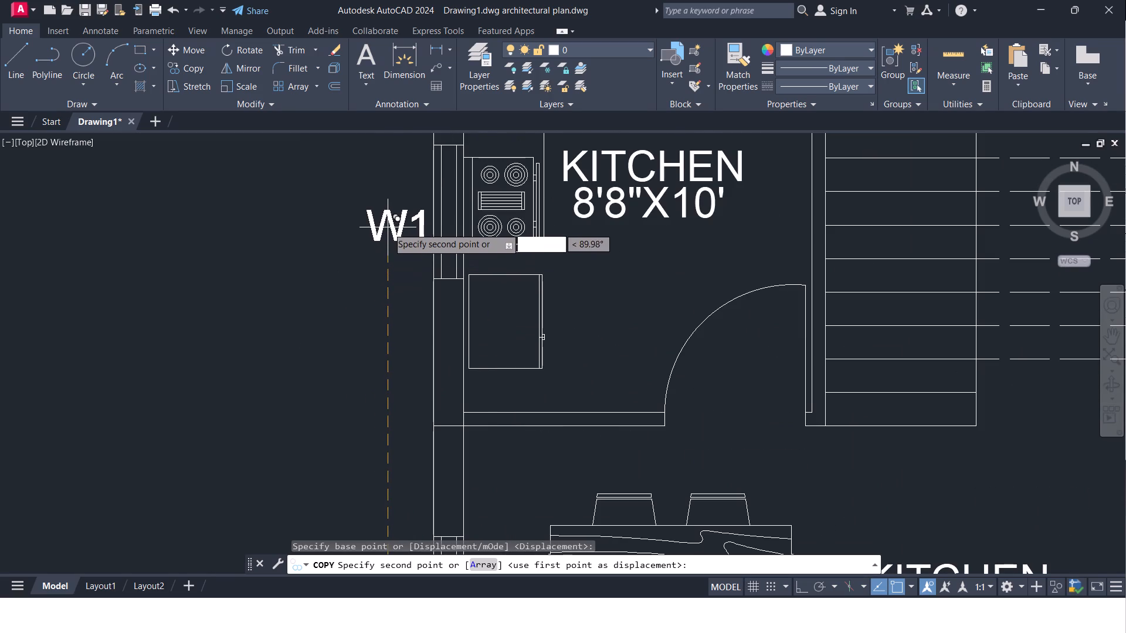
{"action": "scroll", "coordinate": [392, 222], "scroll_direction": "down", "scroll_amount": 1}
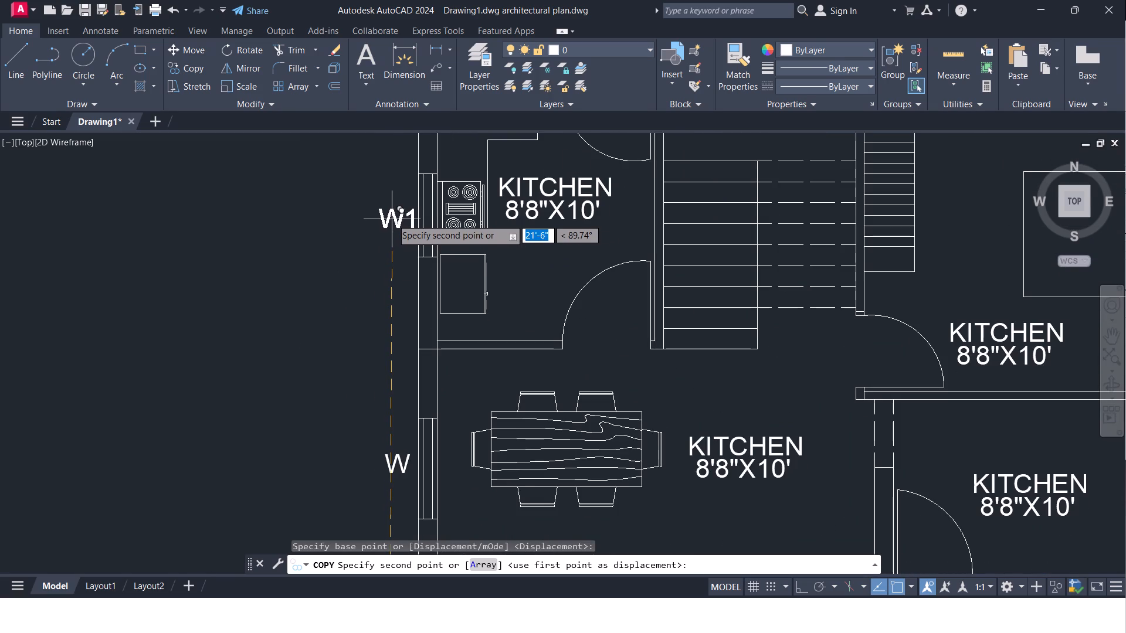
{"action": "left_click", "coordinate": [392, 219]}
{"action": "scroll", "coordinate": [532, 298], "scroll_direction": "down", "scroll_amount": 2}
{"action": "middle_click_drag", "start_coordinate": [426, 332], "coordinate": [270, 360]}
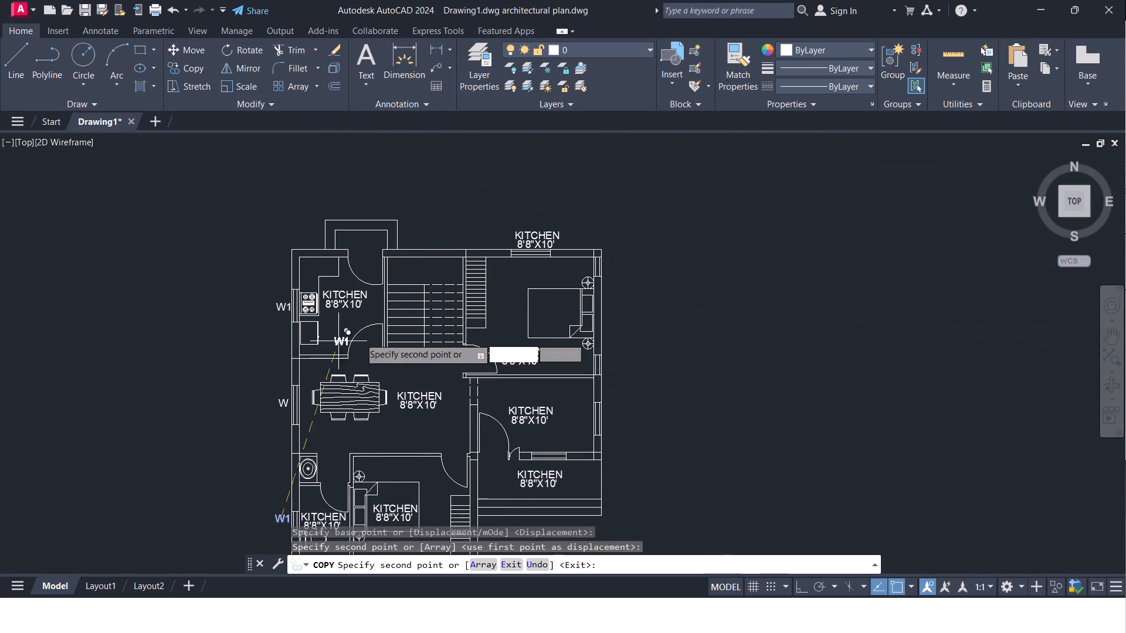
{"action": "middle_click_drag", "start_coordinate": [568, 471], "coordinate": [550, 406]}
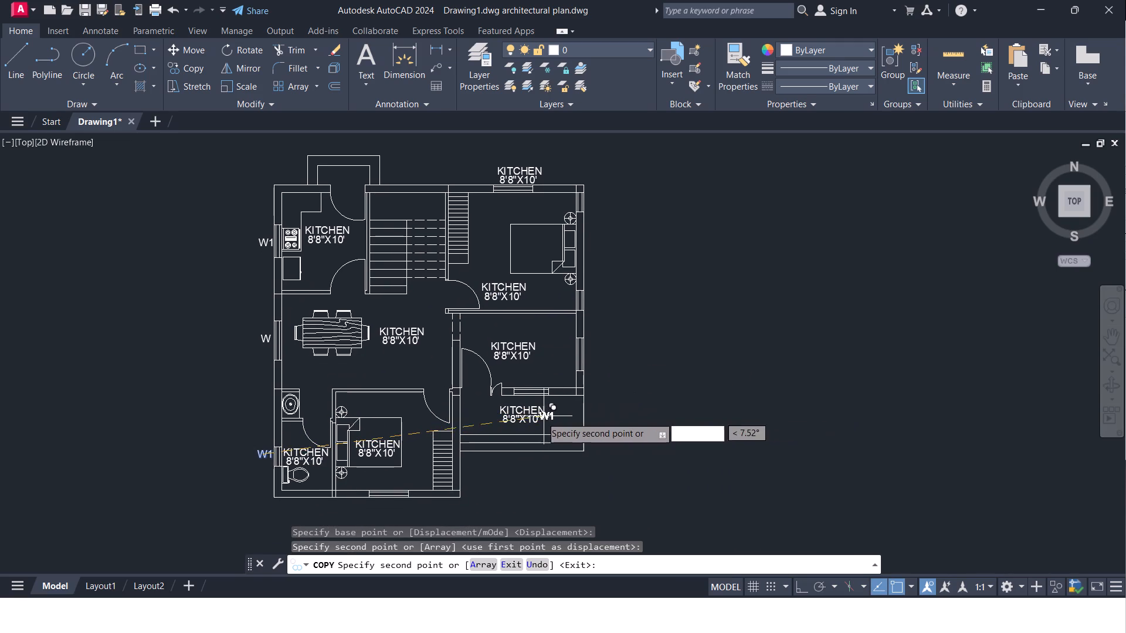
{"action": "middle_click_drag", "start_coordinate": [538, 417], "coordinate": [564, 289]}
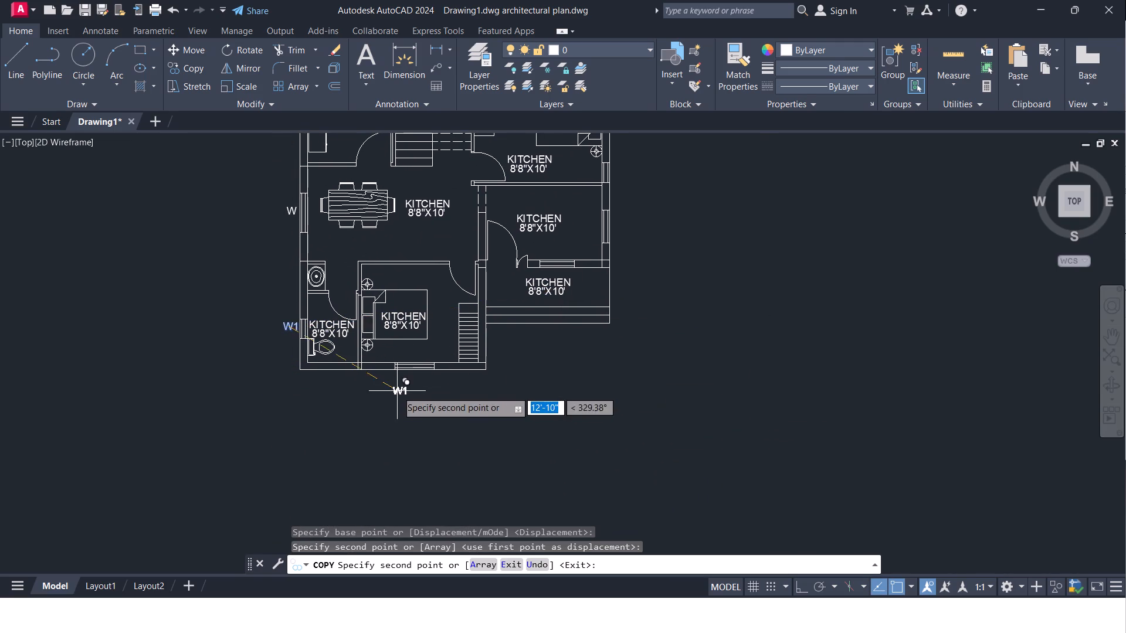
{"action": "scroll", "coordinate": [408, 386], "scroll_direction": "up", "scroll_amount": 3}
{"action": "middle_click_drag", "start_coordinate": [416, 377], "coordinate": [418, 392]}
{"action": "key", "text": "Escape"}
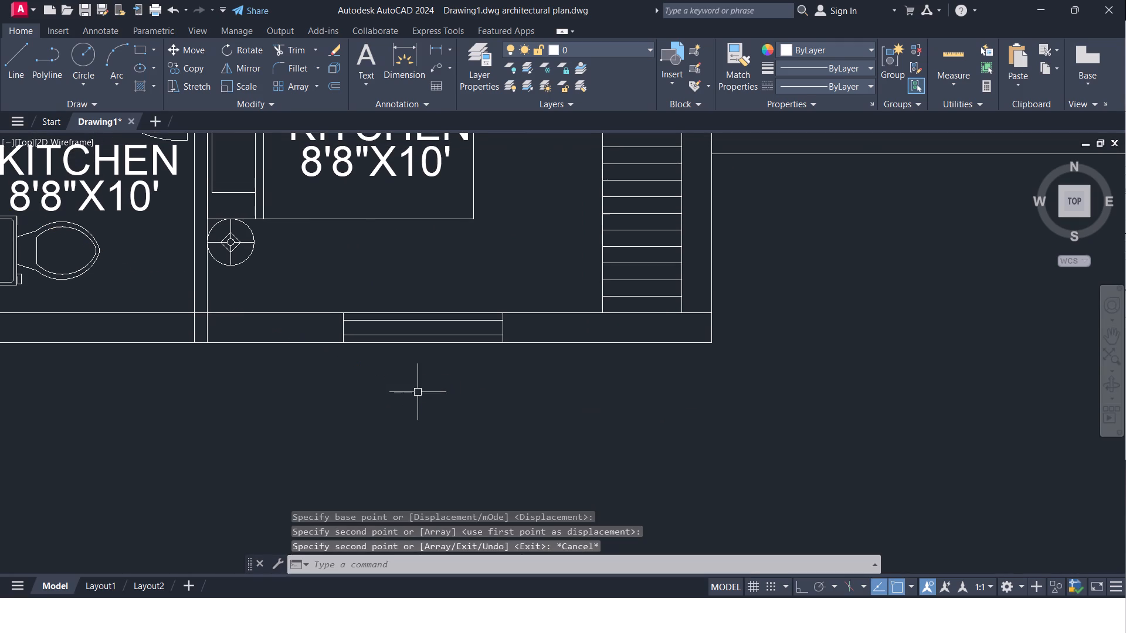
Measure the width of the window in the south bedroom's bottom wall with a linear dimension, without placing it.
{"action": "left_click", "coordinate": [440, 48]}
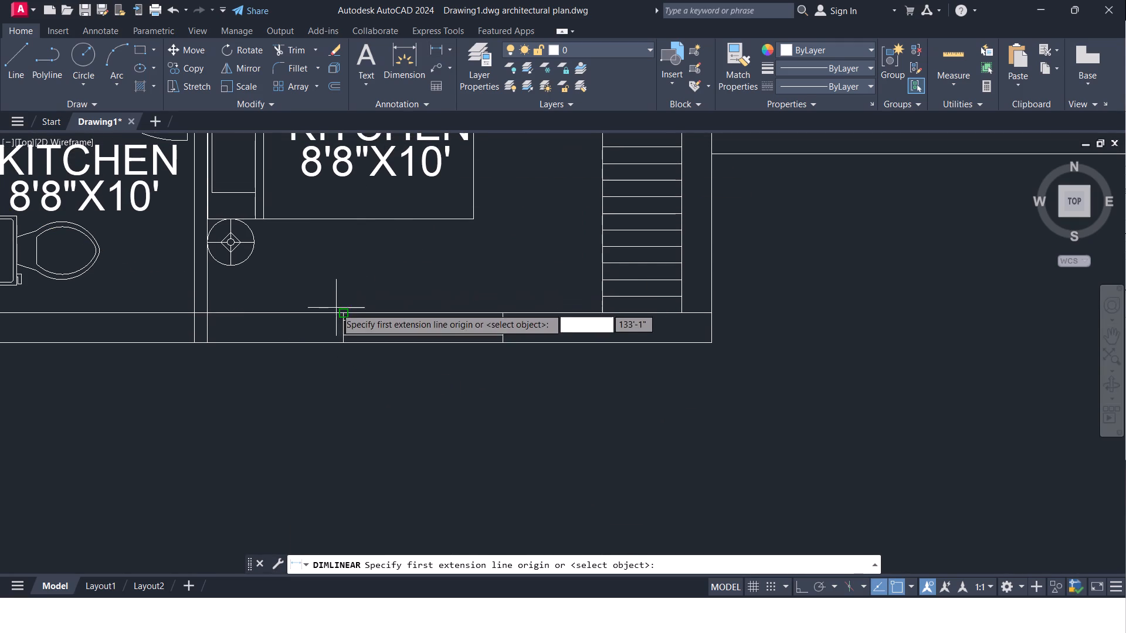
{"action": "left_click", "coordinate": [341, 310]}
{"action": "left_click", "coordinate": [500, 312]}
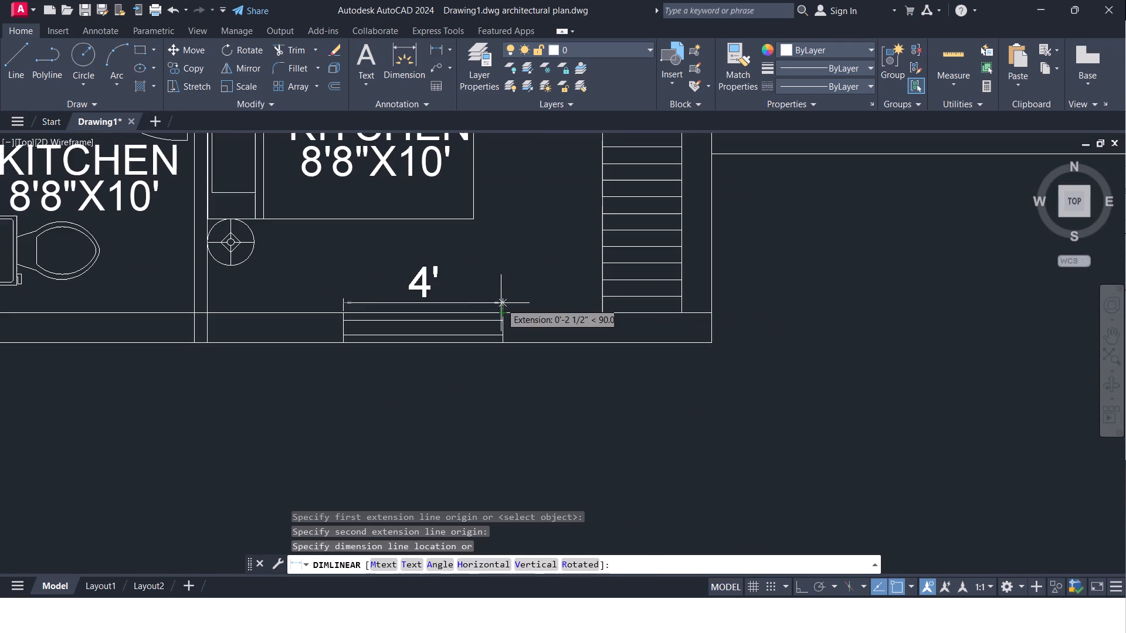
{"action": "key", "text": "Escape"}
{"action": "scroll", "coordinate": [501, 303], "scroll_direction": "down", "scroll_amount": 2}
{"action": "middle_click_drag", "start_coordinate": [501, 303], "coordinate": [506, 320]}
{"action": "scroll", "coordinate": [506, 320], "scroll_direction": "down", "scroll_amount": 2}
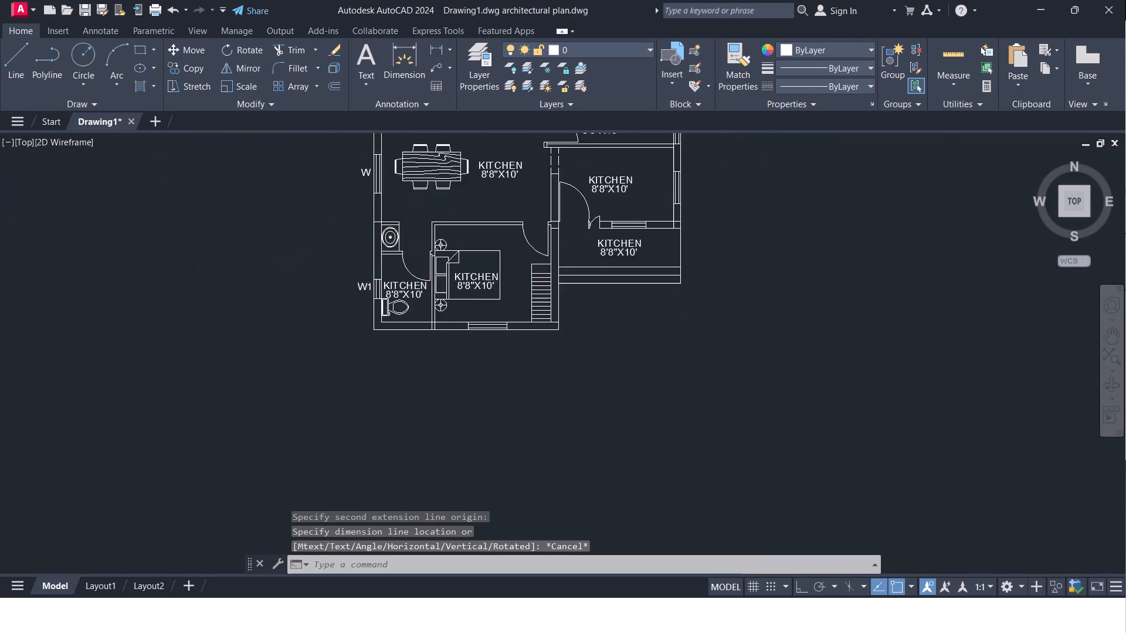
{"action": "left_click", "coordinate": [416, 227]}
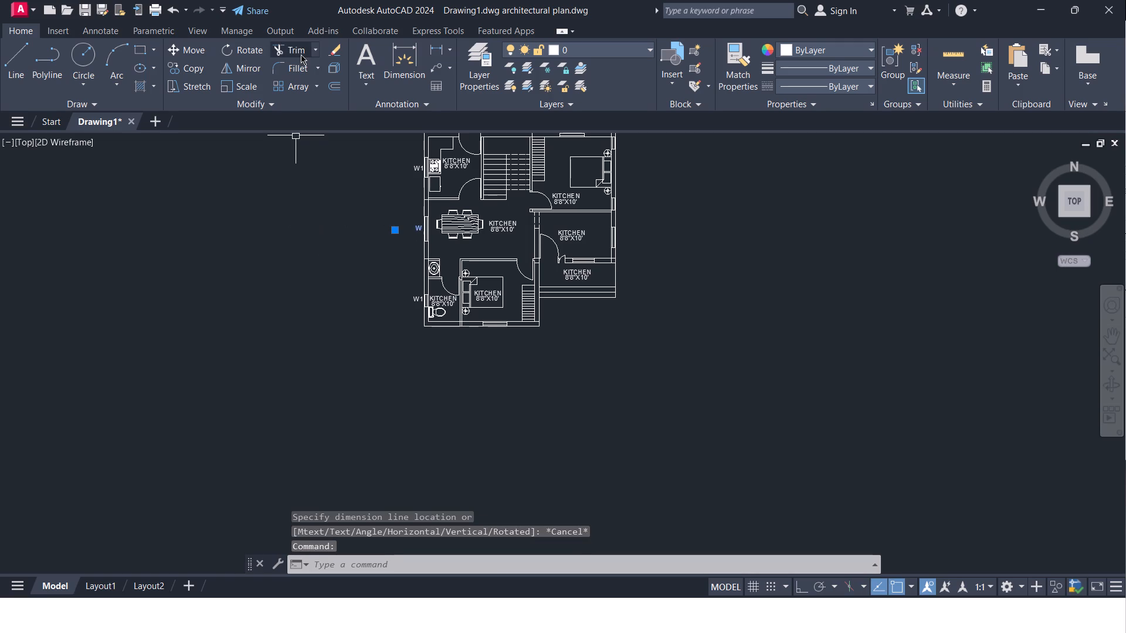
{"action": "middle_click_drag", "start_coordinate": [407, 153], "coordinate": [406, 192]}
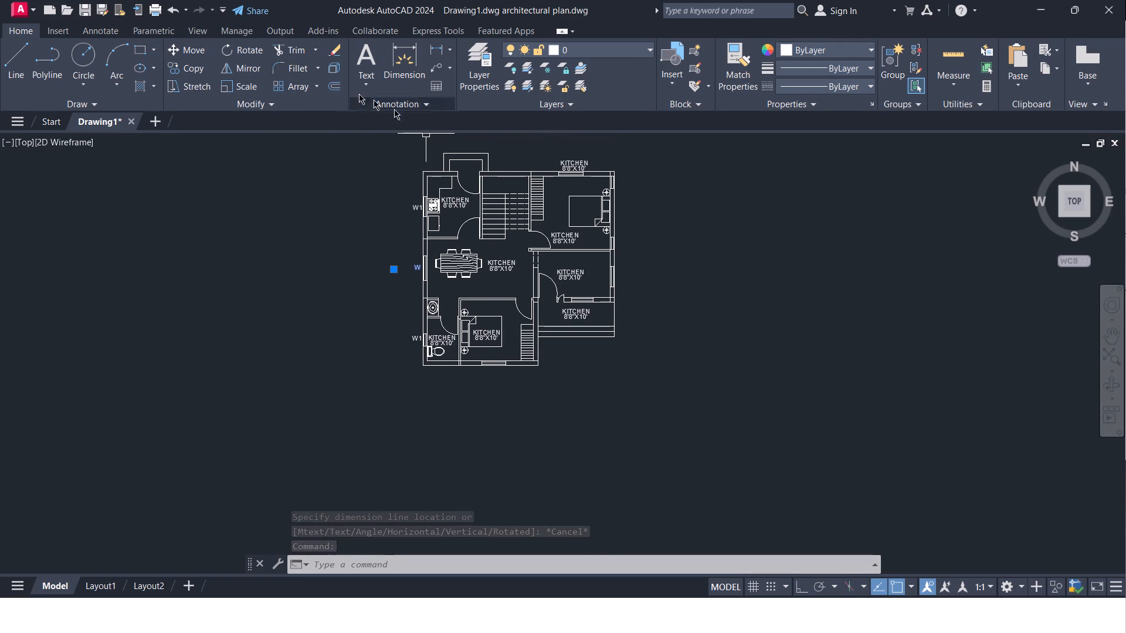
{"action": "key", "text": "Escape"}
Delete the two-line KITCHEN 8'8"X10' text outside the north wall above the upper bedroom's window.
{"action": "scroll", "coordinate": [568, 158], "scroll_direction": "up", "scroll_amount": 2}
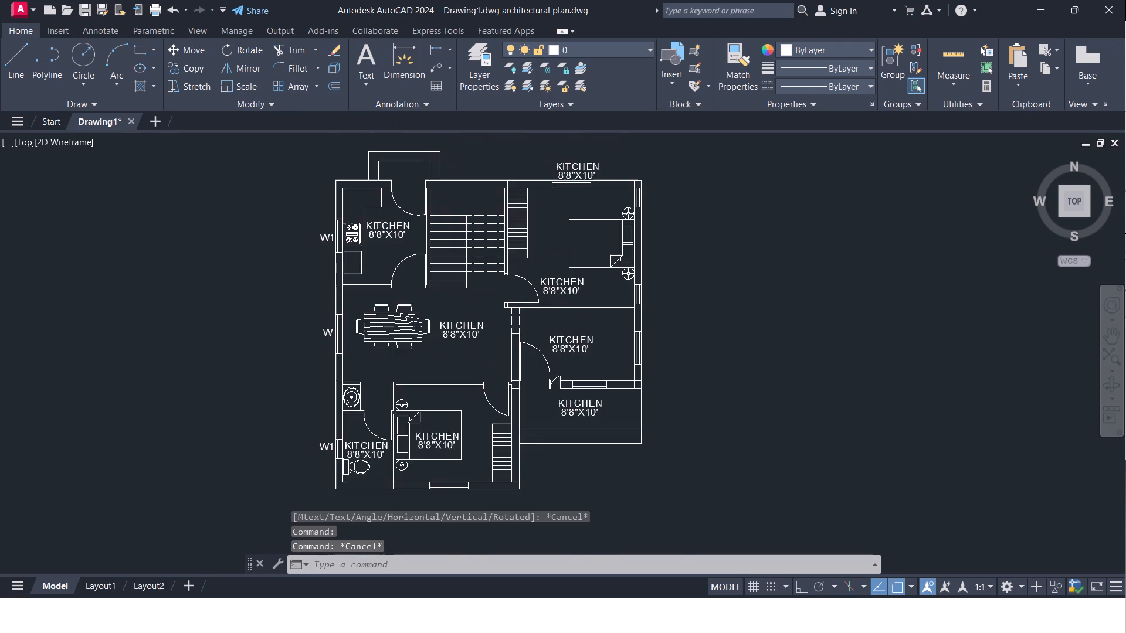
{"action": "left_click", "coordinate": [568, 169]}
{"action": "left_click", "coordinate": [568, 179]}
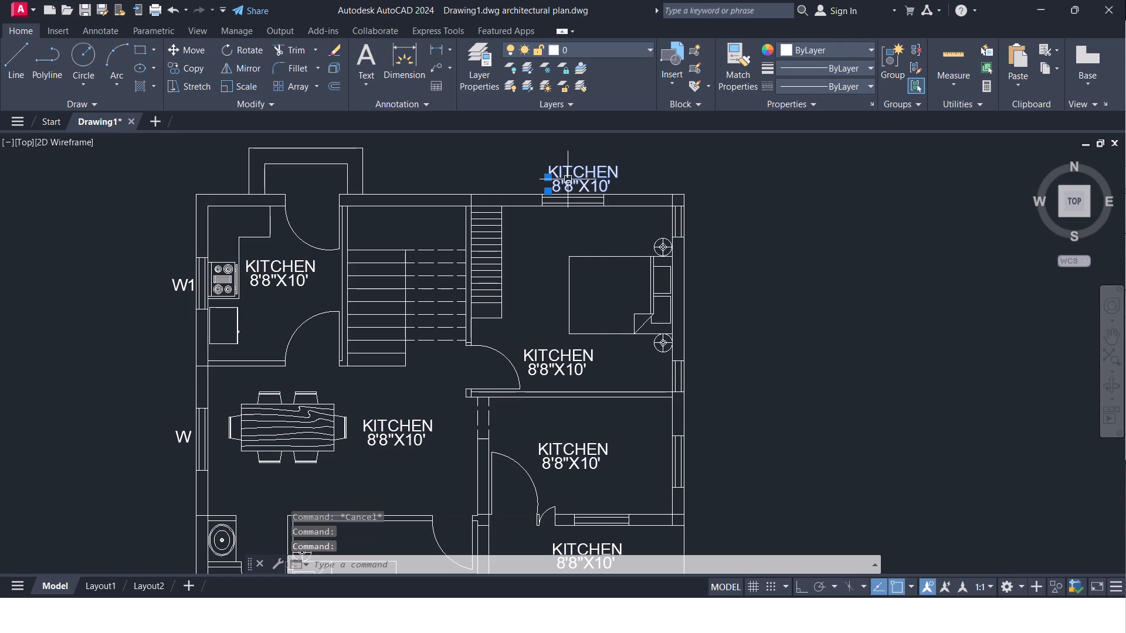
{"action": "key", "text": "Delete"}
Copy the kitchen window's W1 label to just outside the south wall below the bedroom window and end the Copy command.
{"action": "scroll", "coordinate": [600, 170], "scroll_direction": "down", "scroll_amount": 1}
{"action": "middle_click_drag", "start_coordinate": [600, 170], "coordinate": [591, 120]}
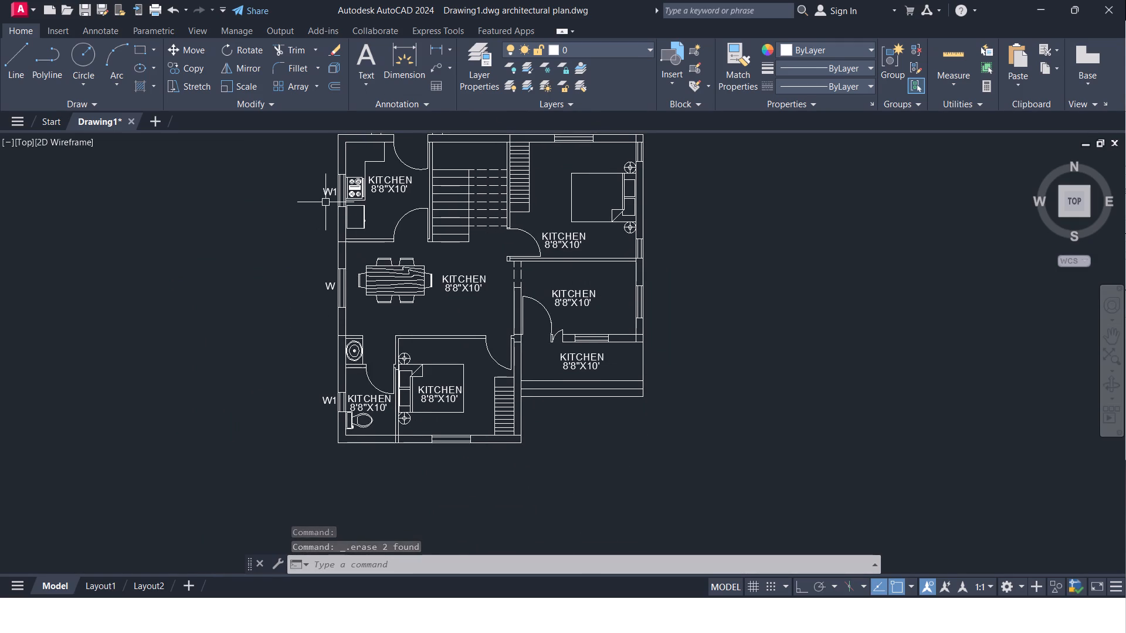
{"action": "left_click", "coordinate": [330, 194]}
{"action": "left_click", "coordinate": [199, 65]}
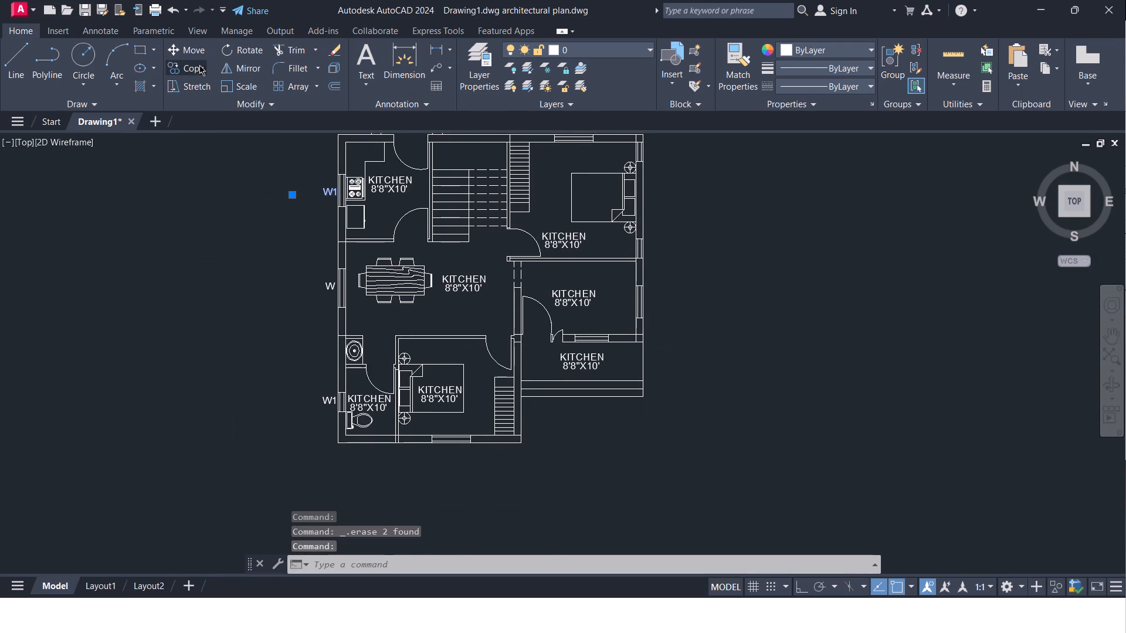
{"action": "left_click", "coordinate": [328, 191]}
{"action": "scroll", "coordinate": [435, 461], "scroll_direction": "up", "scroll_amount": 1}
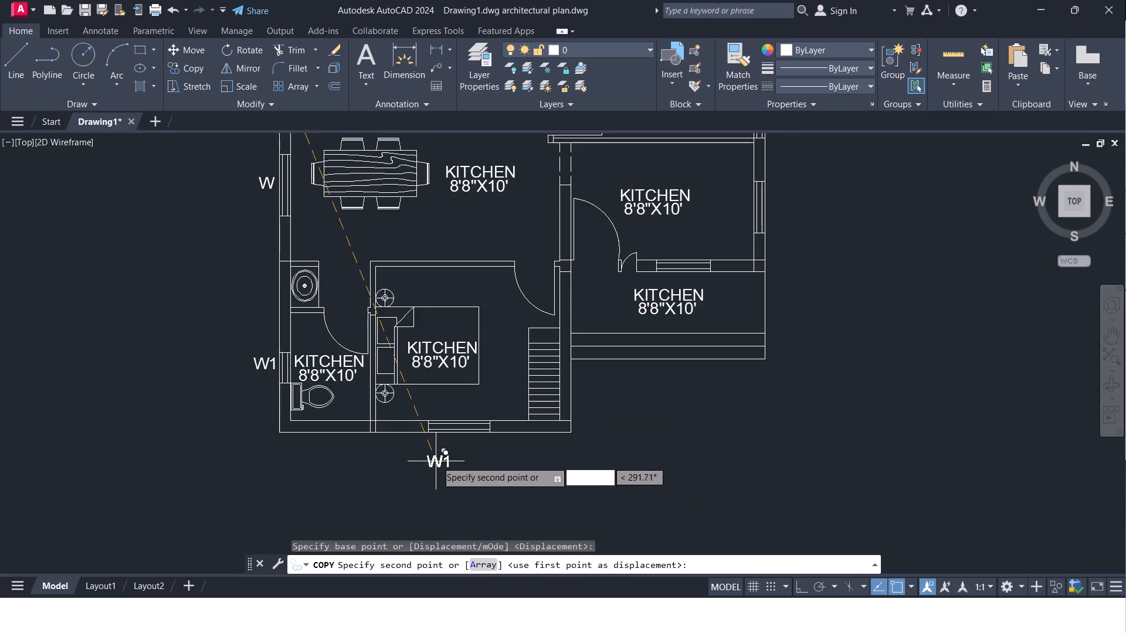
{"action": "scroll", "coordinate": [451, 457], "scroll_direction": "up", "scroll_amount": 2}
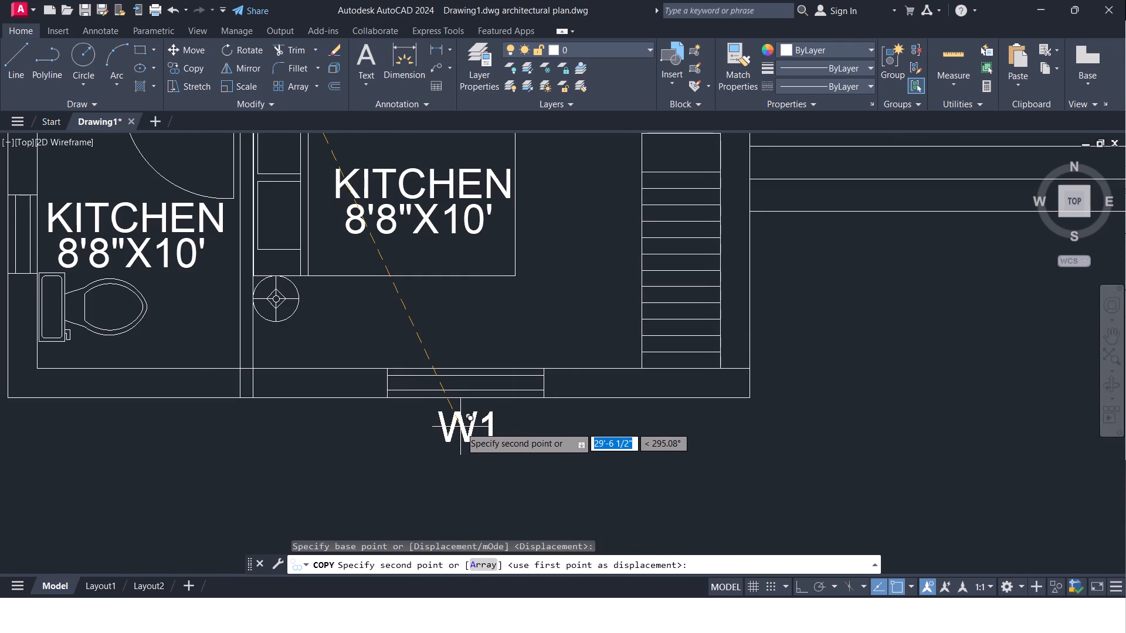
{"action": "left_click", "coordinate": [462, 425]}
{"action": "key", "text": "Escape"}
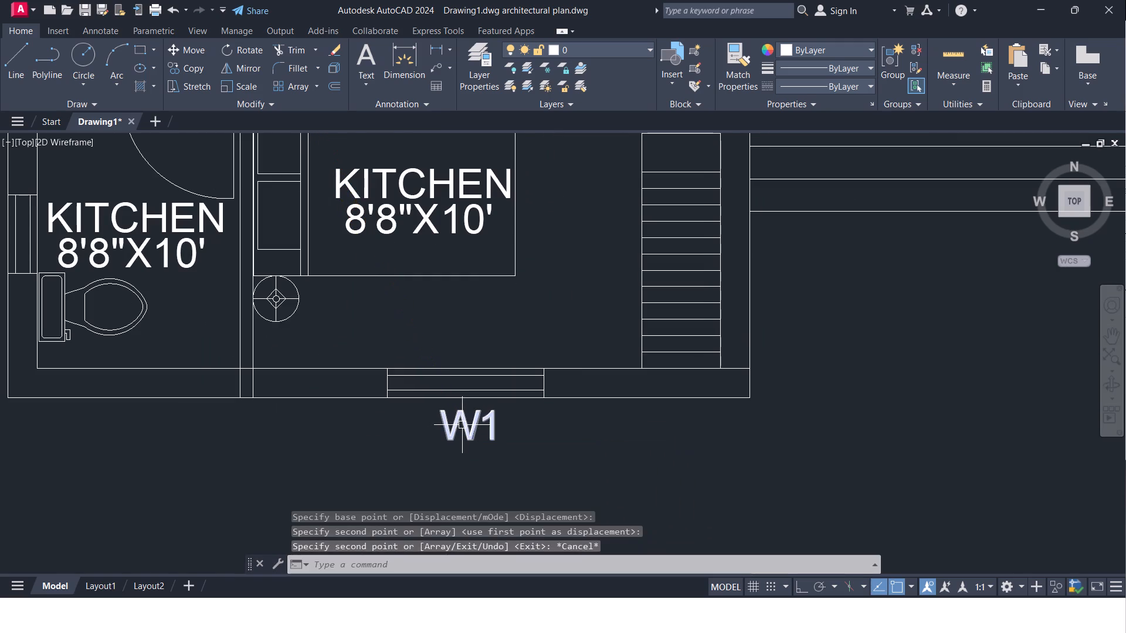
Change the label below the south bedroom's window to W and end text editing.
{"action": "left_click", "coordinate": [462, 425]}
{"action": "right_click", "coordinate": [462, 425]}
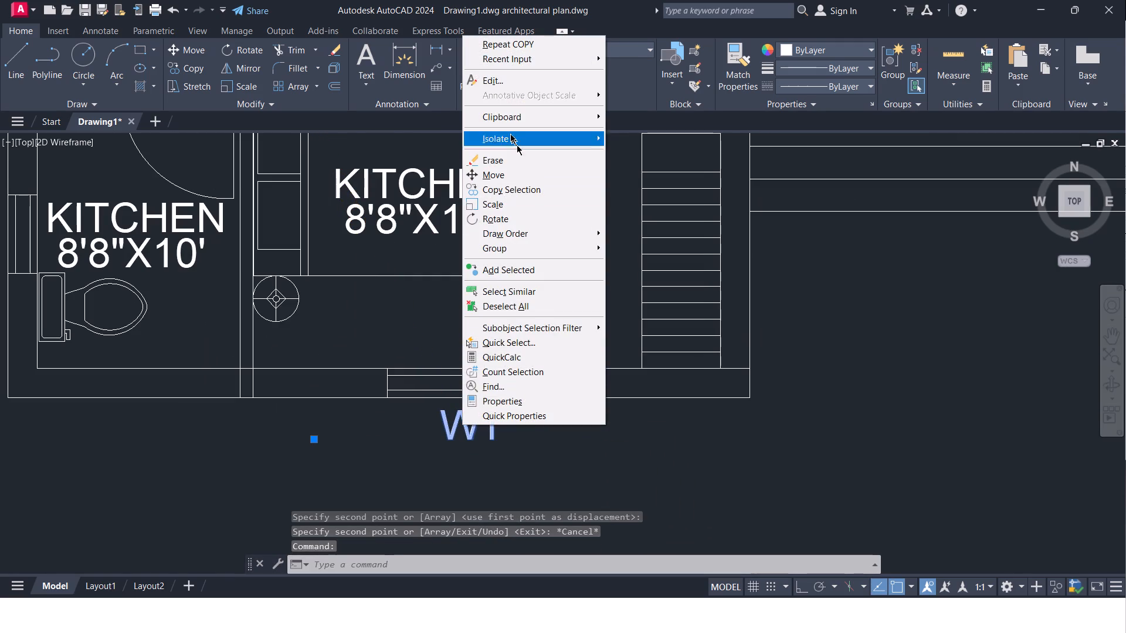
{"action": "left_click", "coordinate": [493, 83]}
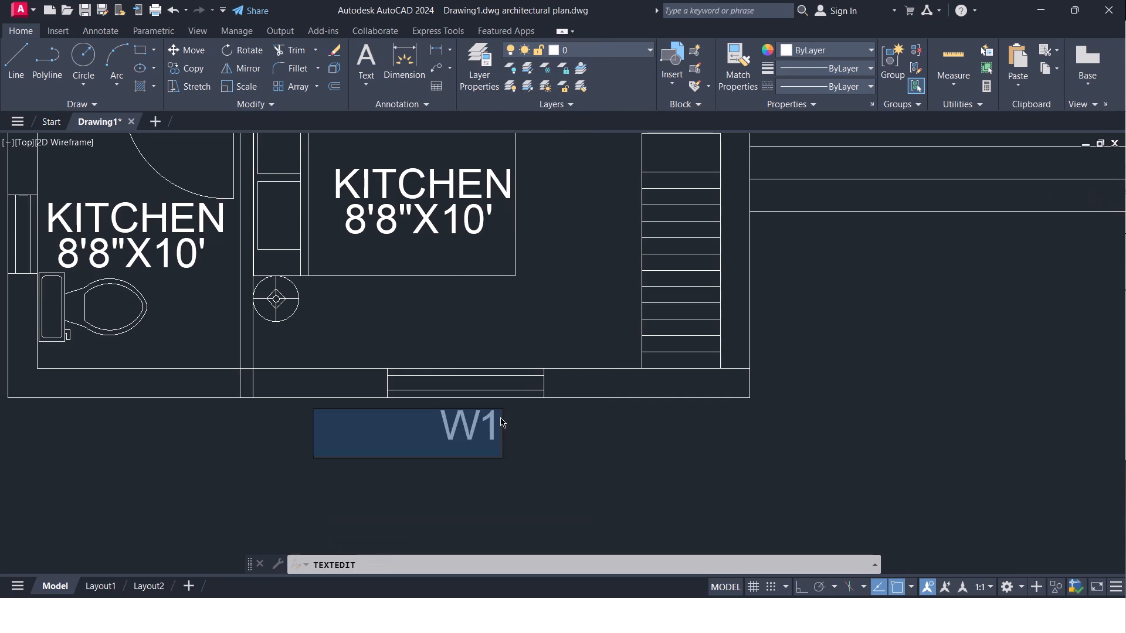
{"action": "left_click", "coordinate": [498, 421]}
{"action": "key", "text": "BackSpace"}
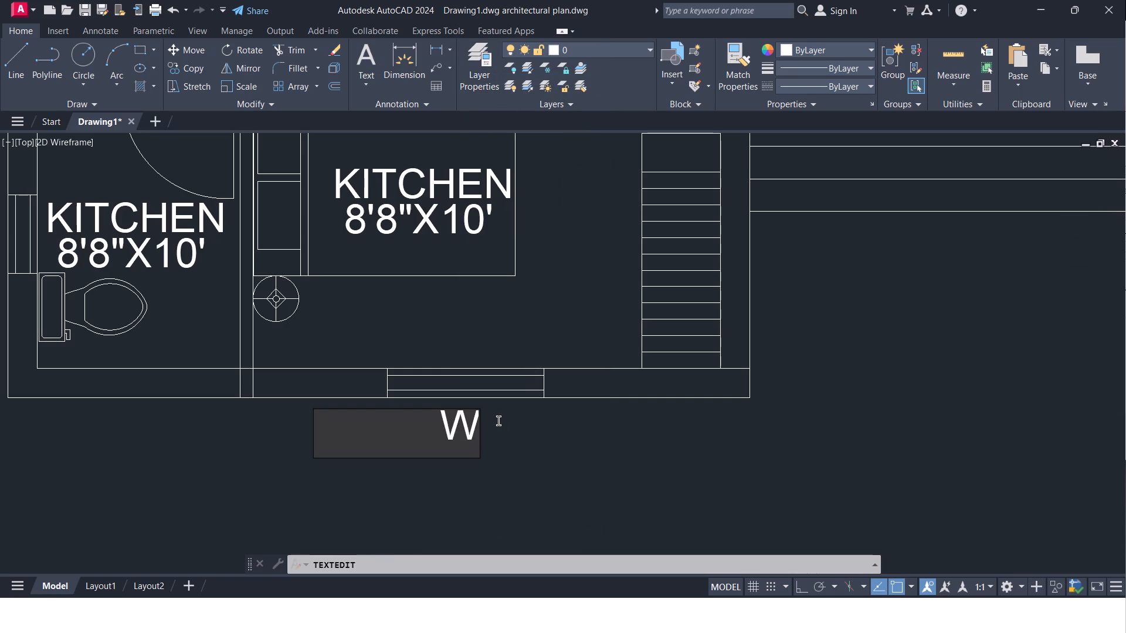
{"action": "left_click", "coordinate": [580, 462]}
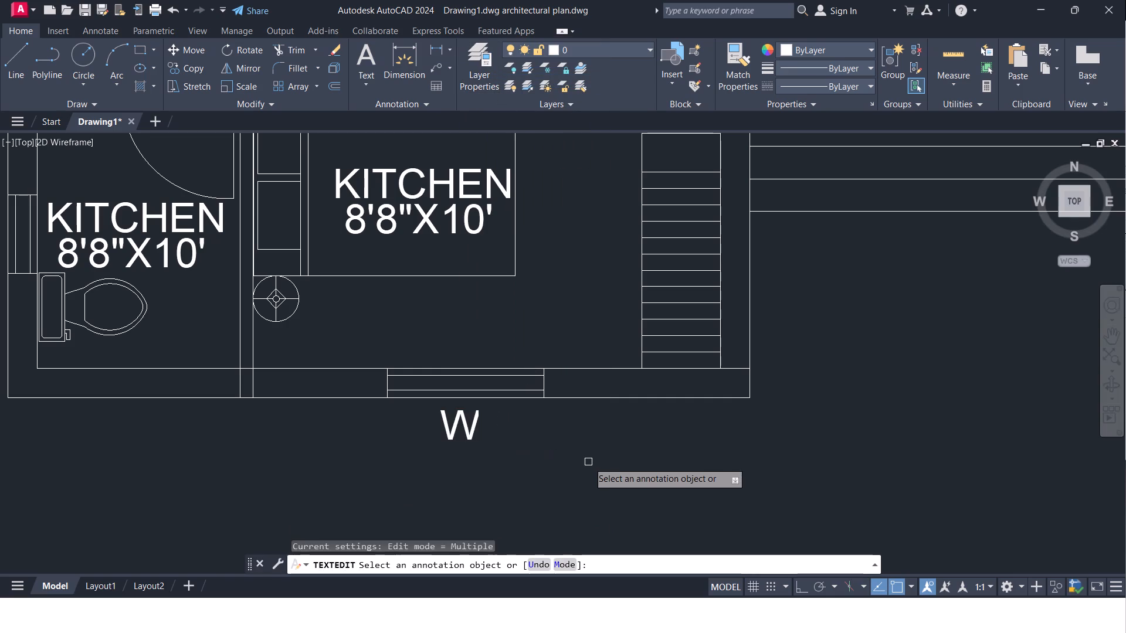
{"action": "key", "text": "Escape"}
Copy the south bedroom window's W label to outside the east wall beside the middle room's window and end the Copy command.
{"action": "left_click", "coordinate": [463, 431]}
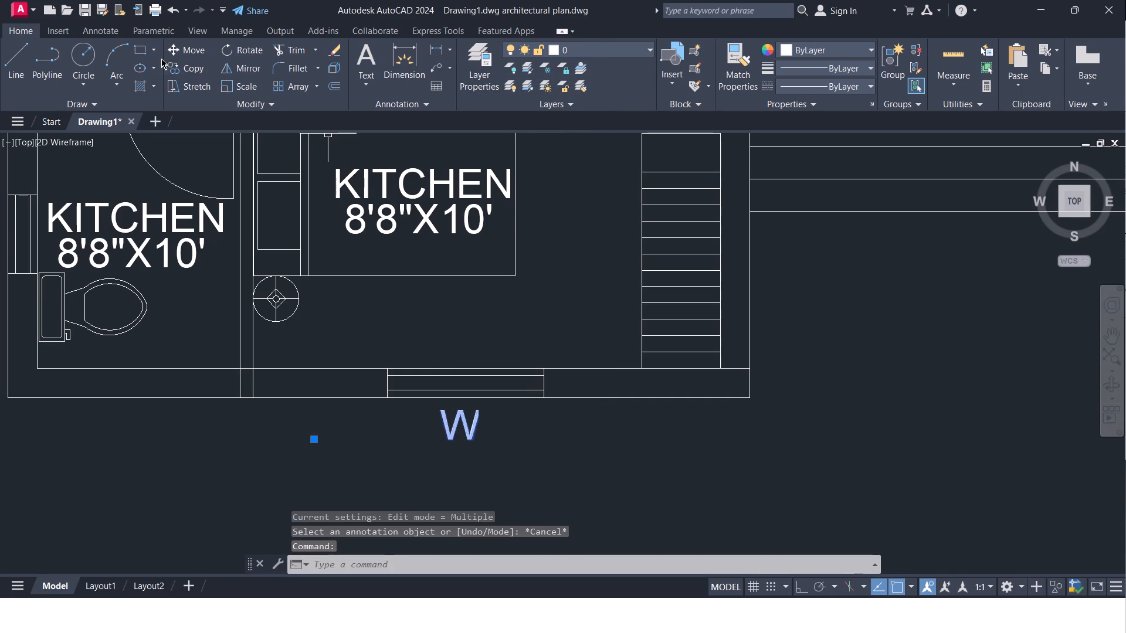
{"action": "left_click", "coordinate": [185, 69]}
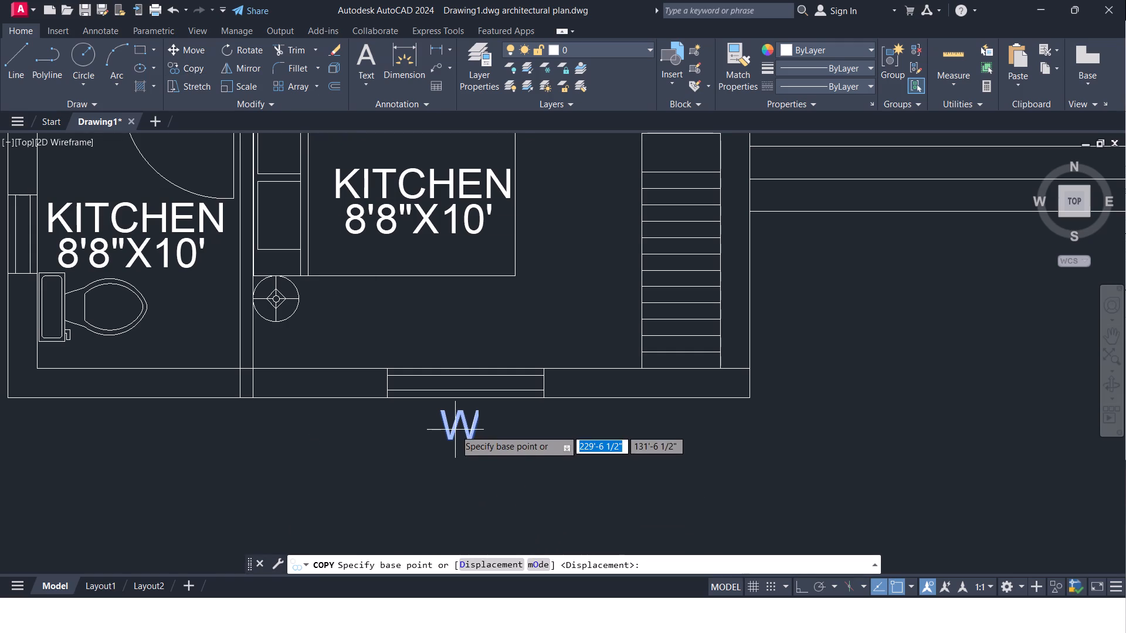
{"action": "left_click", "coordinate": [459, 426]}
{"action": "middle_click_drag", "start_coordinate": [870, 361], "coordinate": [415, 474]}
{"action": "scroll", "coordinate": [382, 483], "scroll_direction": "down", "scroll_amount": 2}
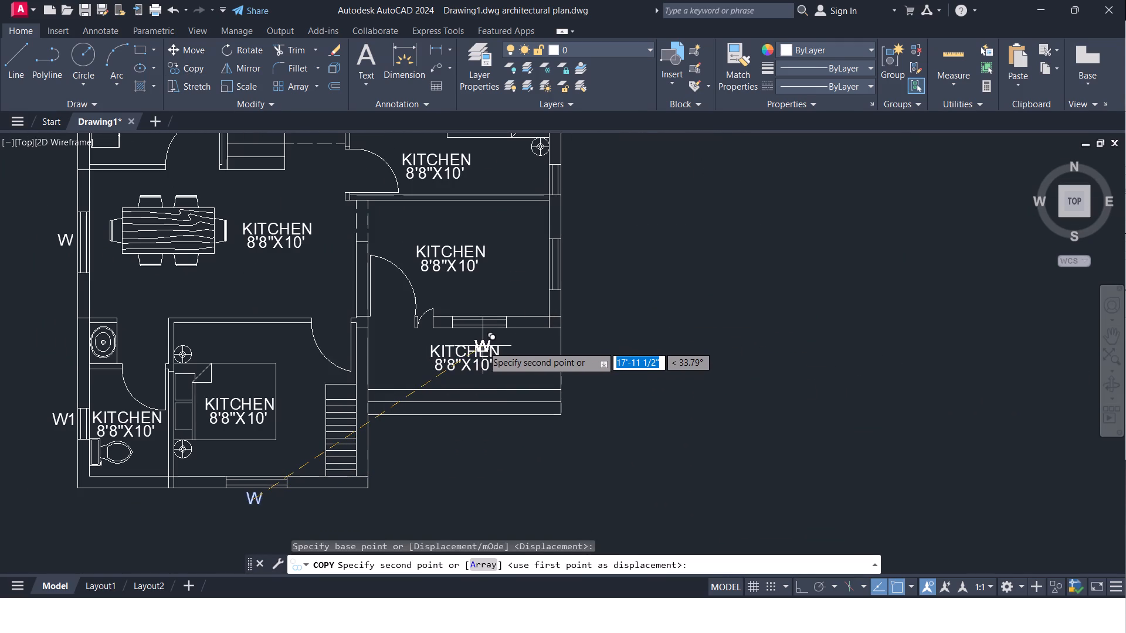
{"action": "scroll", "coordinate": [476, 345], "scroll_direction": "up", "scroll_amount": 1}
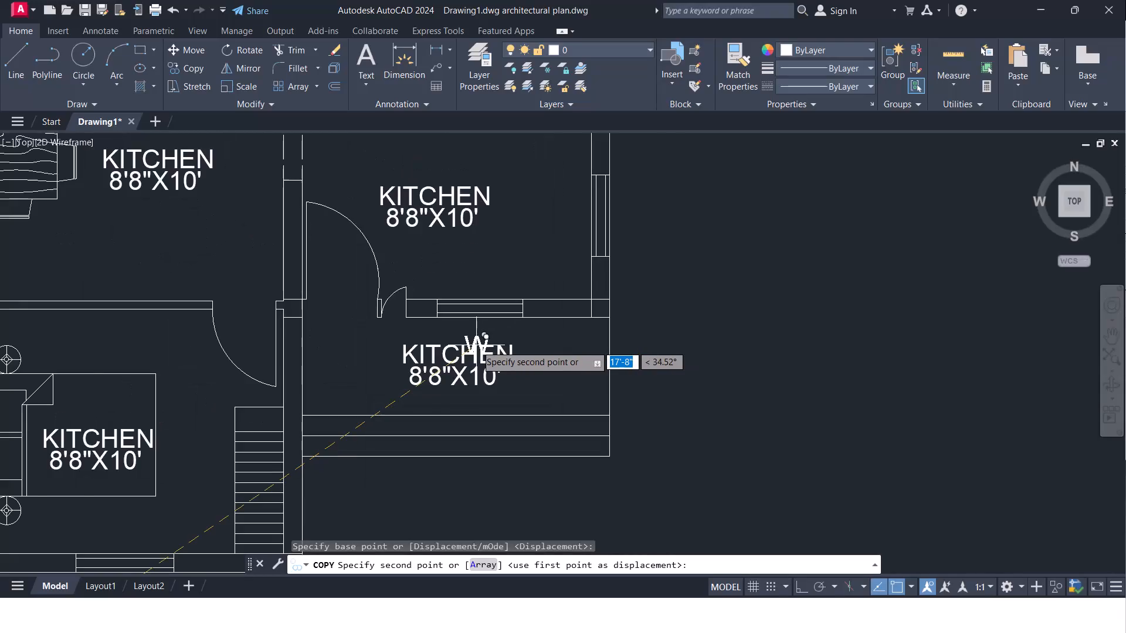
{"action": "scroll", "coordinate": [476, 345], "scroll_direction": "up", "scroll_amount": 1}
{"action": "middle_click_drag", "start_coordinate": [476, 343], "coordinate": [454, 437]}
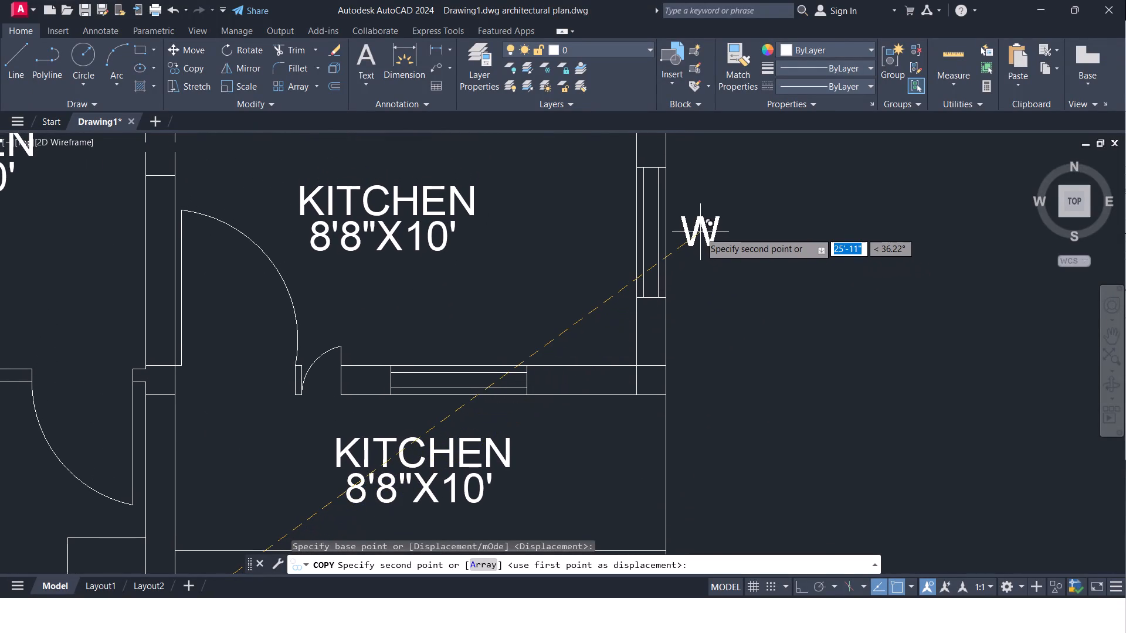
{"action": "left_click", "coordinate": [700, 232]}
{"action": "key", "text": "Escape"}
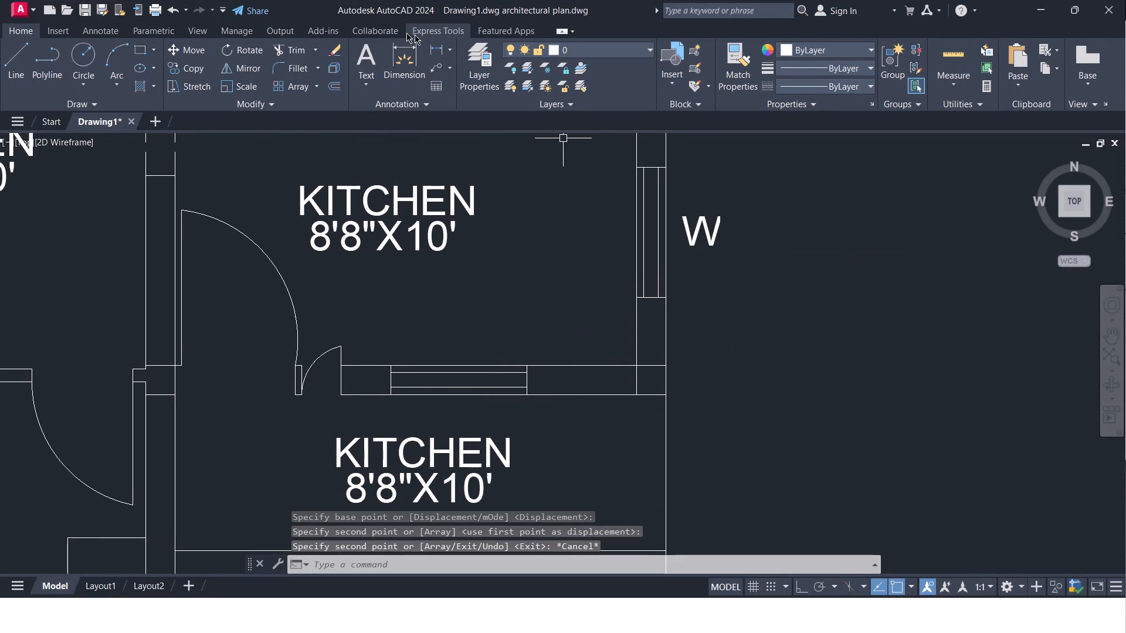
Measure the width of the window between the middle east room and the porch with a linear dimension, without placing it.
{"action": "left_click", "coordinate": [436, 45]}
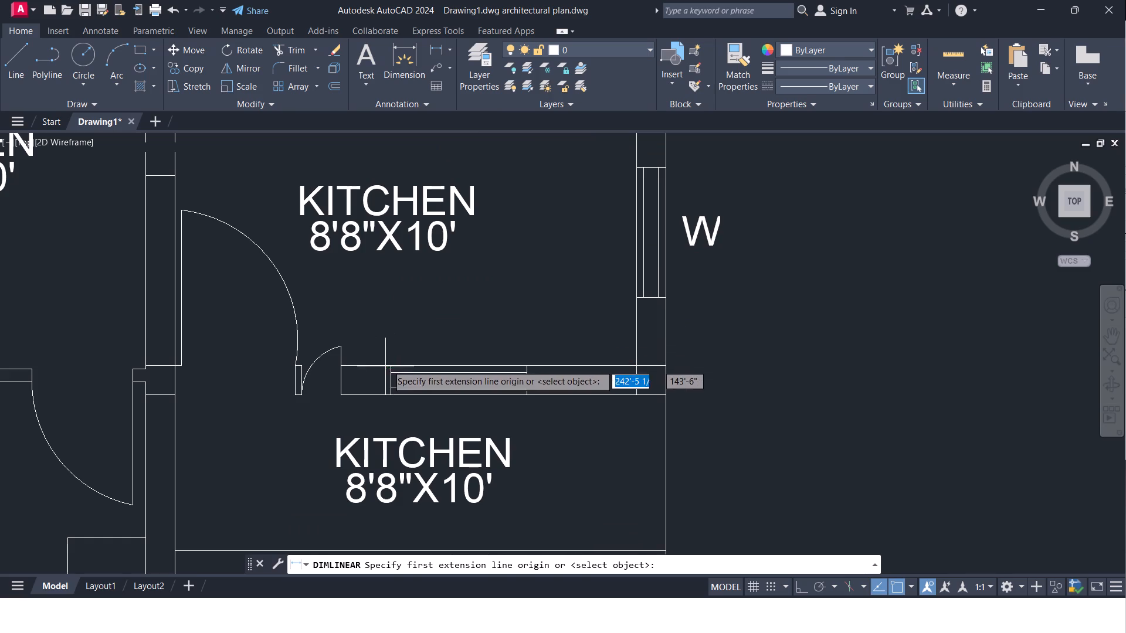
{"action": "left_click", "coordinate": [387, 365]}
{"action": "left_click", "coordinate": [531, 366]}
{"action": "key", "text": "Escape"}
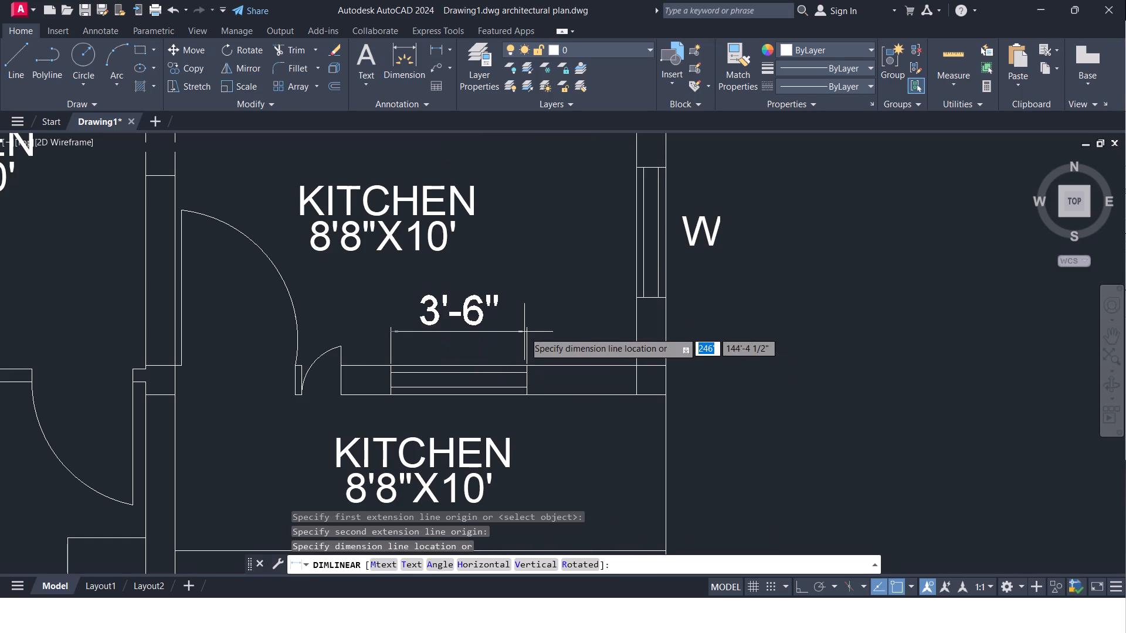
Copy the kitchen window's W1 label to just below the porch-side window, above the porch's room text, and end the Copy command.
{"action": "scroll", "coordinate": [524, 330], "scroll_direction": "down", "scroll_amount": 2}
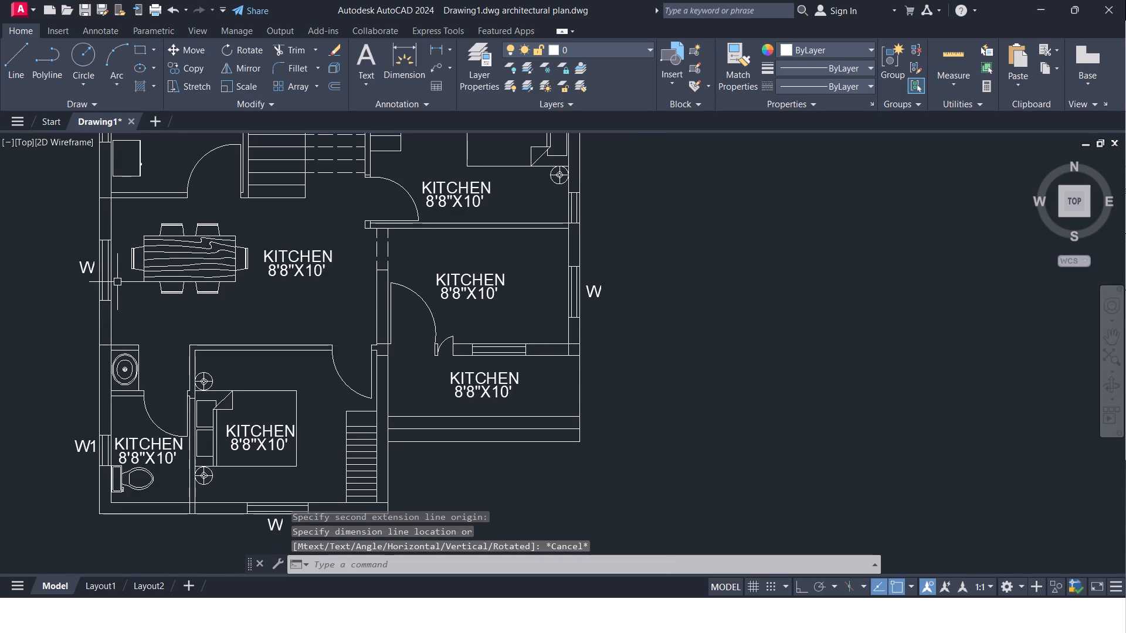
{"action": "middle_click_drag", "start_coordinate": [122, 286], "coordinate": [165, 347]}
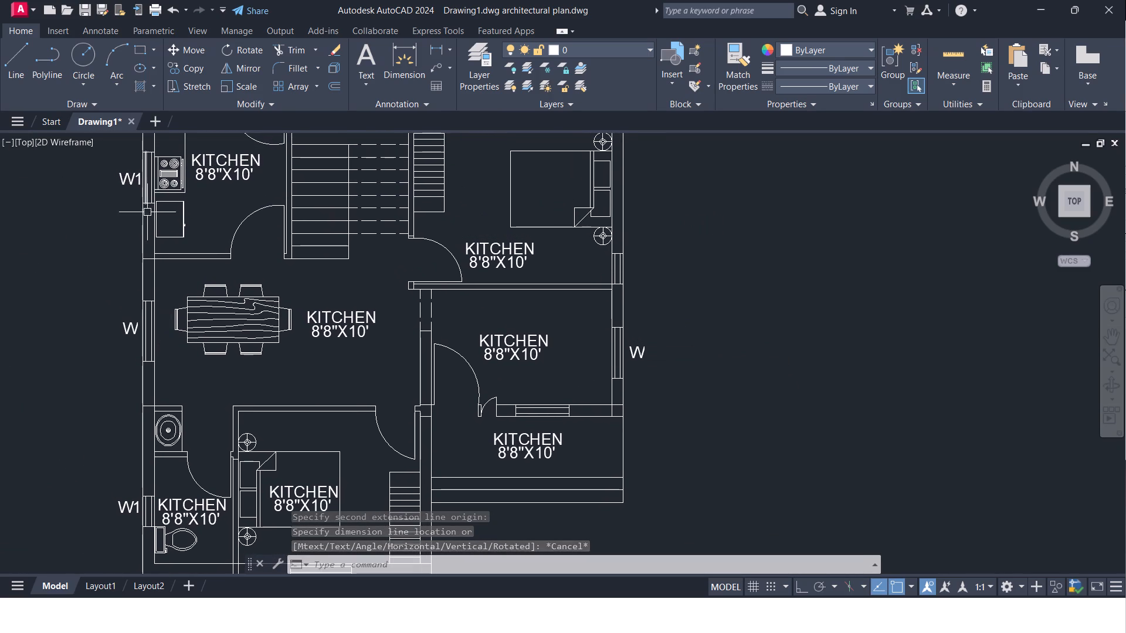
{"action": "left_click", "coordinate": [132, 183]}
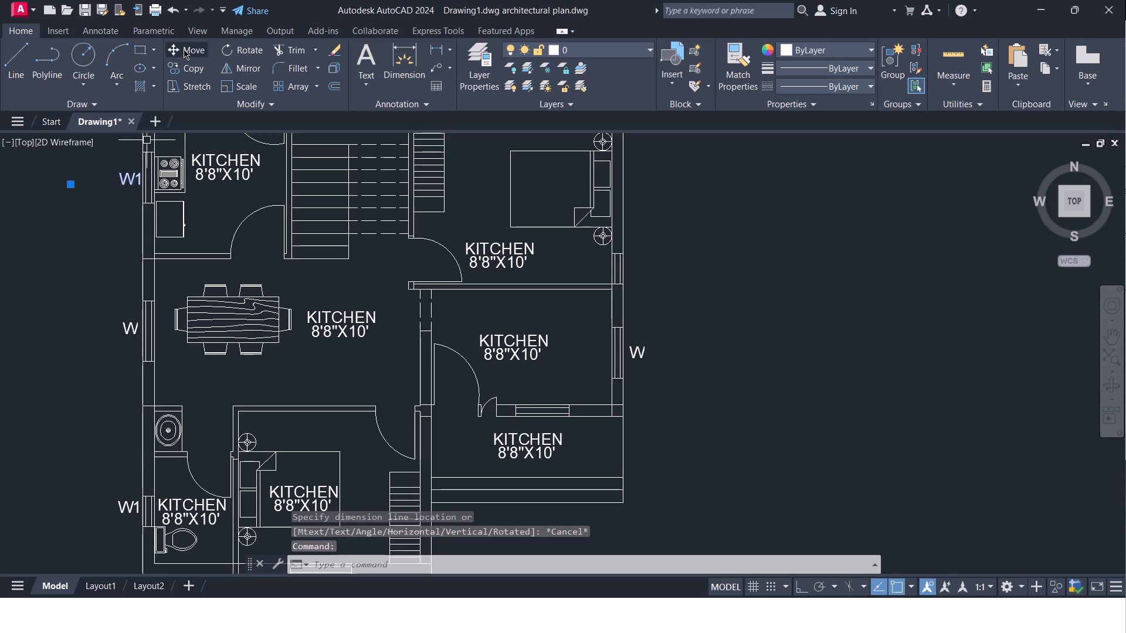
{"action": "left_click", "coordinate": [183, 67]}
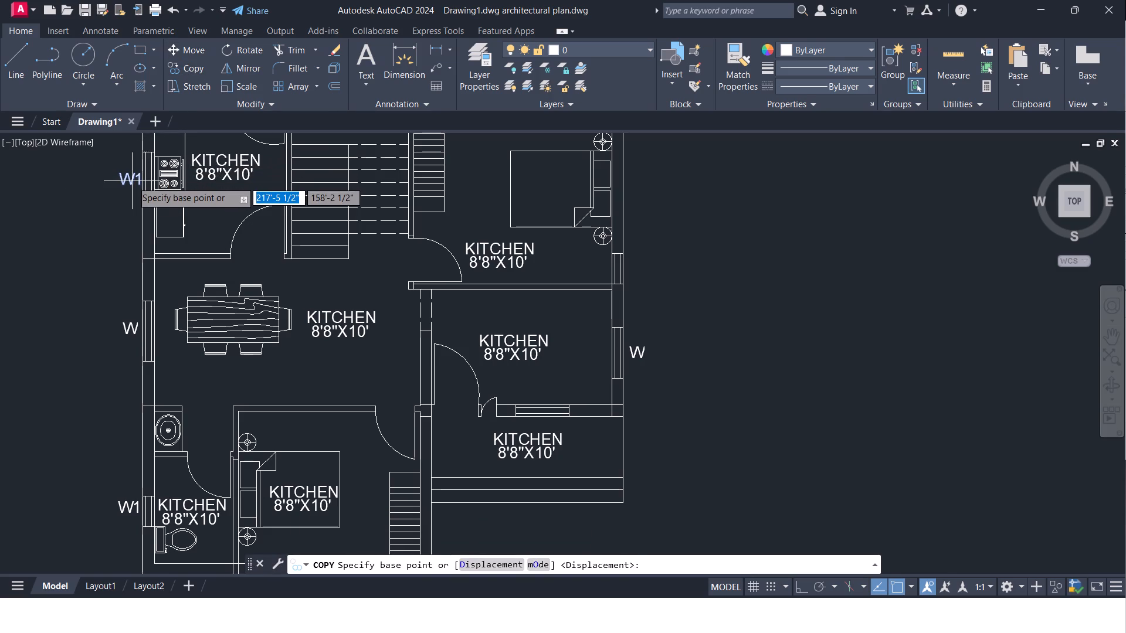
{"action": "left_click", "coordinate": [129, 181]}
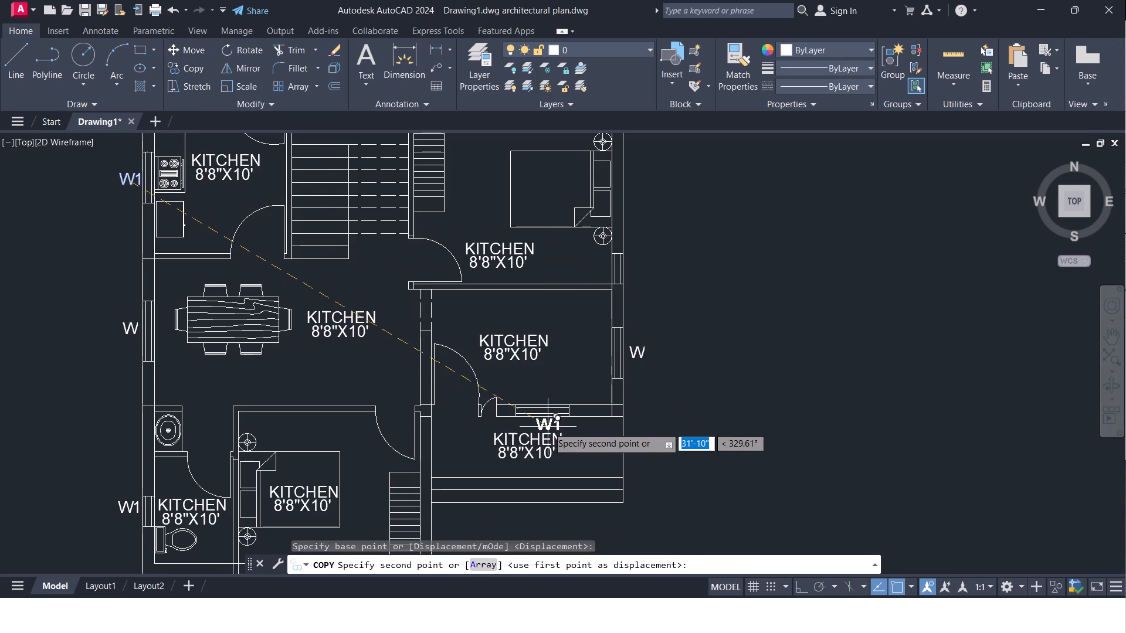
{"action": "scroll", "coordinate": [548, 427], "scroll_direction": "up", "scroll_amount": 6}
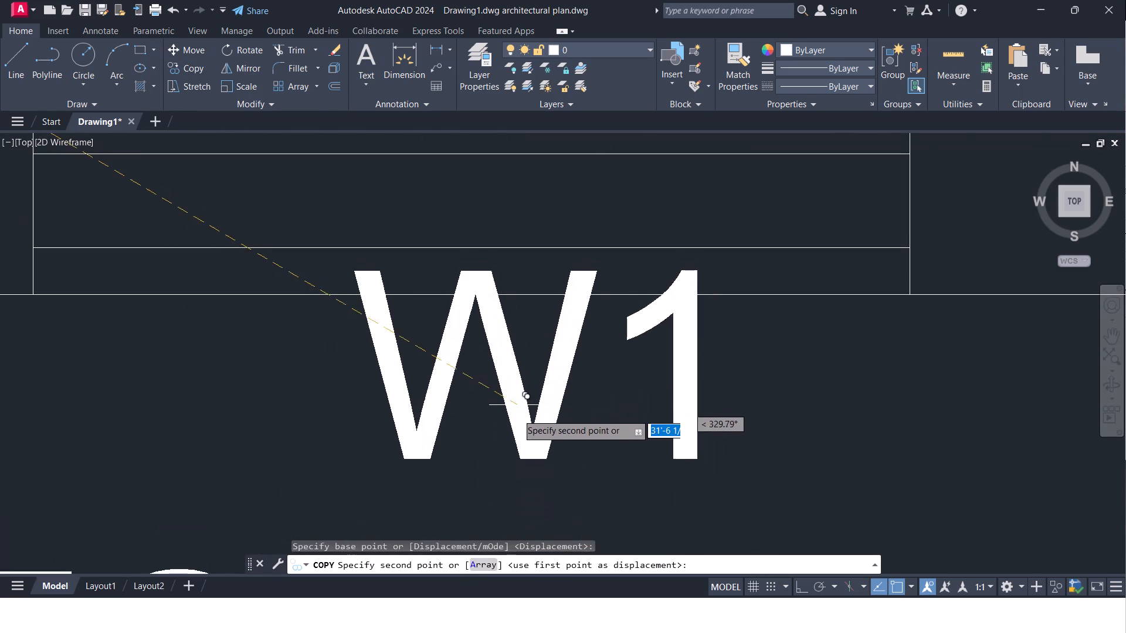
{"action": "left_click", "coordinate": [512, 445]}
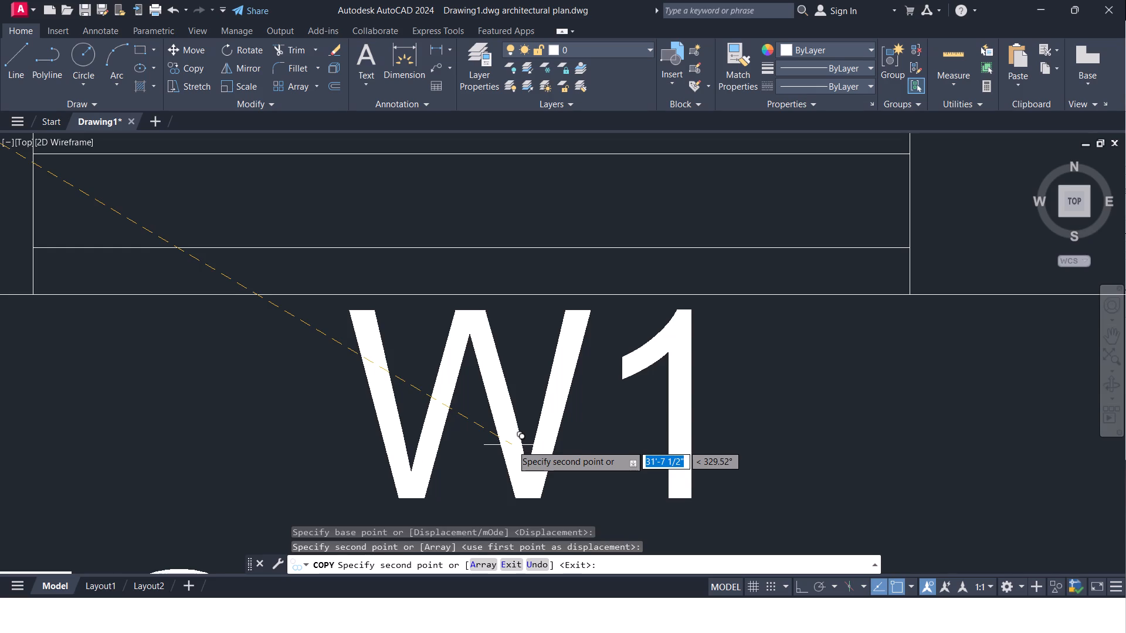
{"action": "scroll", "coordinate": [513, 444], "scroll_direction": "down", "scroll_amount": 3}
{"action": "key", "text": "Escape"}
Move the W1 label below the porch-side window slightly to the west.
{"action": "scroll", "coordinate": [638, 418], "scroll_direction": "down", "scroll_amount": 3}
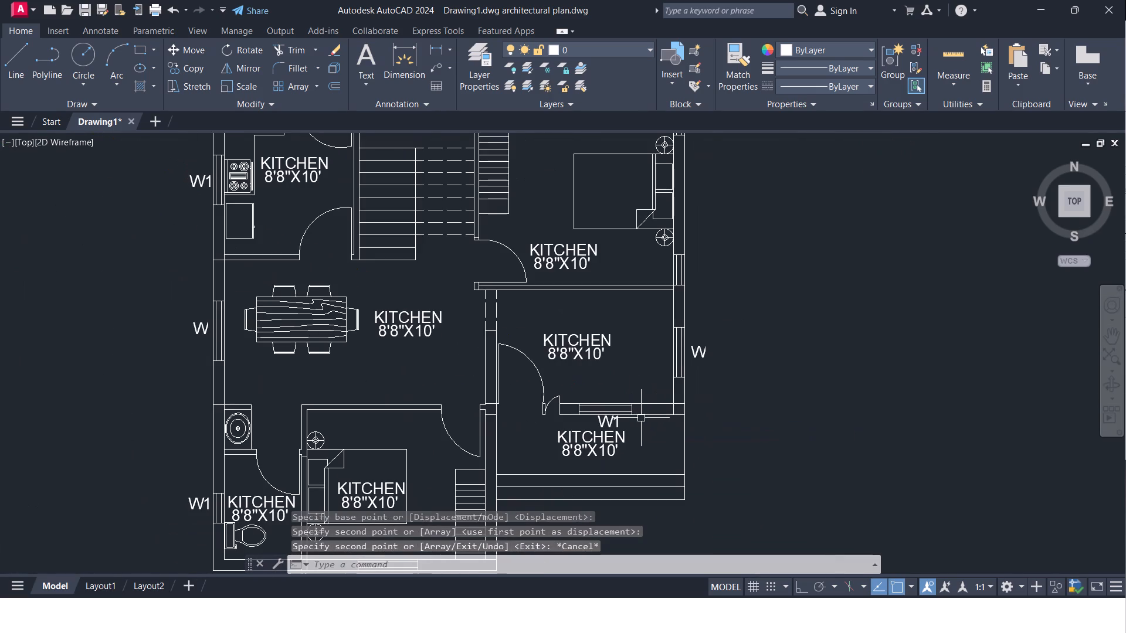
{"action": "middle_click_drag", "start_coordinate": [640, 420], "coordinate": [633, 343]}
{"action": "scroll", "coordinate": [589, 353], "scroll_direction": "up", "scroll_amount": 3}
{"action": "left_click", "coordinate": [620, 314]}
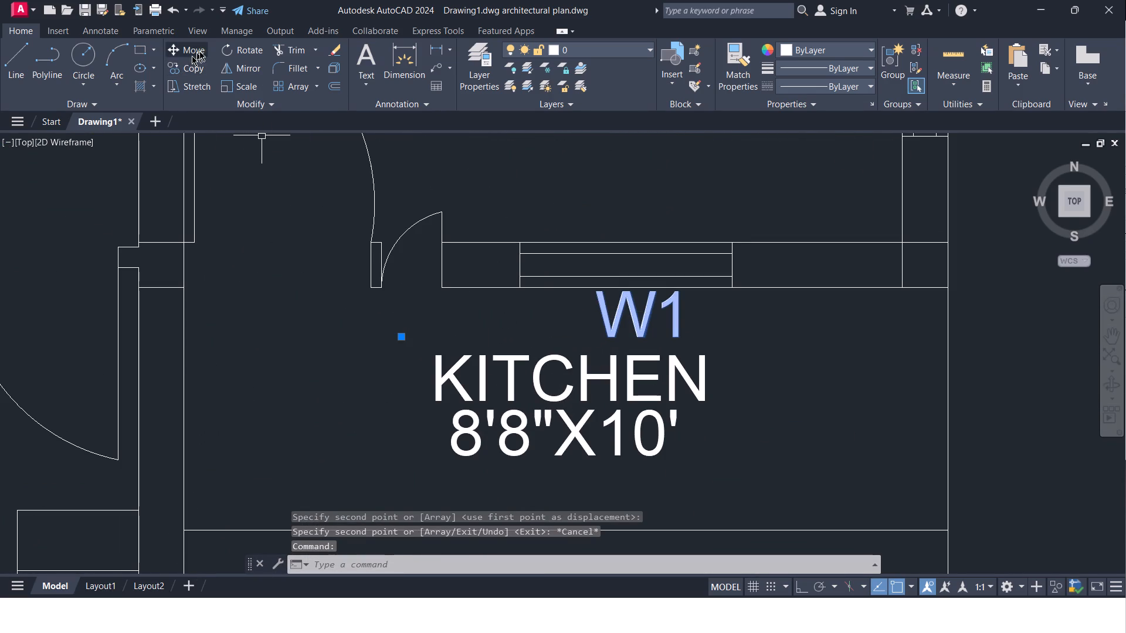
{"action": "left_click", "coordinate": [201, 50]}
{"action": "left_click", "coordinate": [632, 316]}
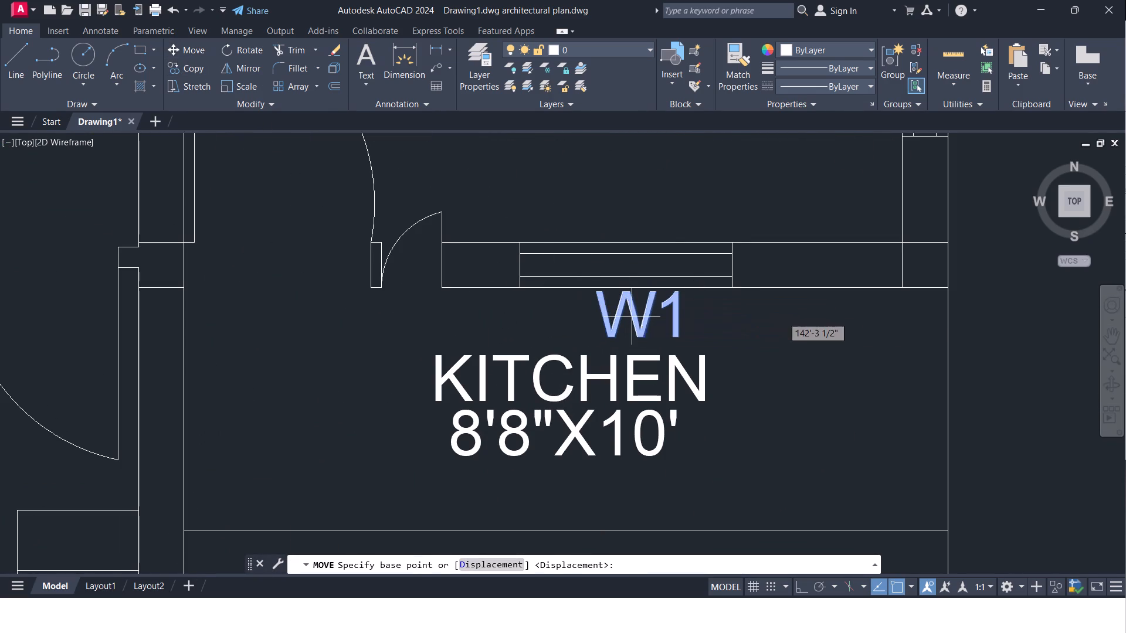
{"action": "left_click", "coordinate": [617, 315]}
{"action": "scroll", "coordinate": [617, 315], "scroll_direction": "down", "scroll_amount": 3}
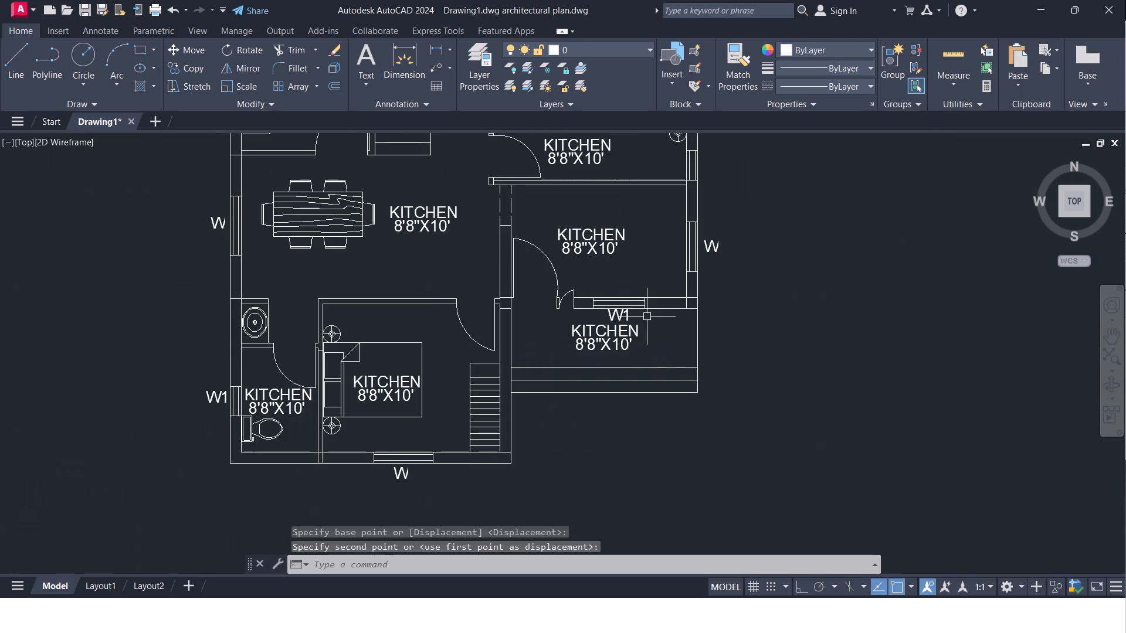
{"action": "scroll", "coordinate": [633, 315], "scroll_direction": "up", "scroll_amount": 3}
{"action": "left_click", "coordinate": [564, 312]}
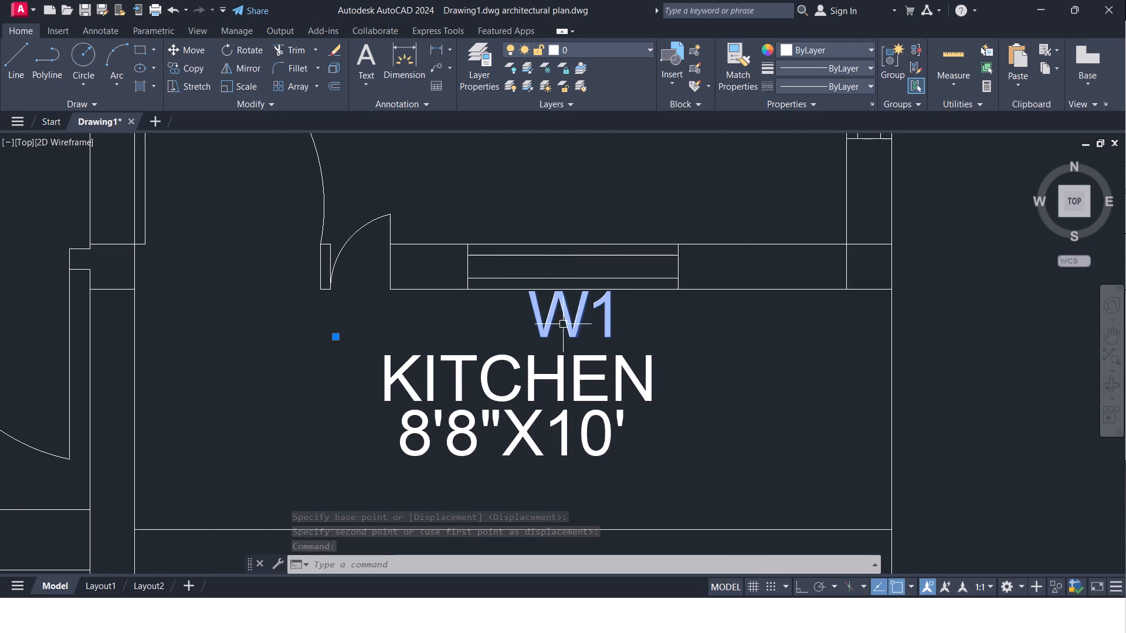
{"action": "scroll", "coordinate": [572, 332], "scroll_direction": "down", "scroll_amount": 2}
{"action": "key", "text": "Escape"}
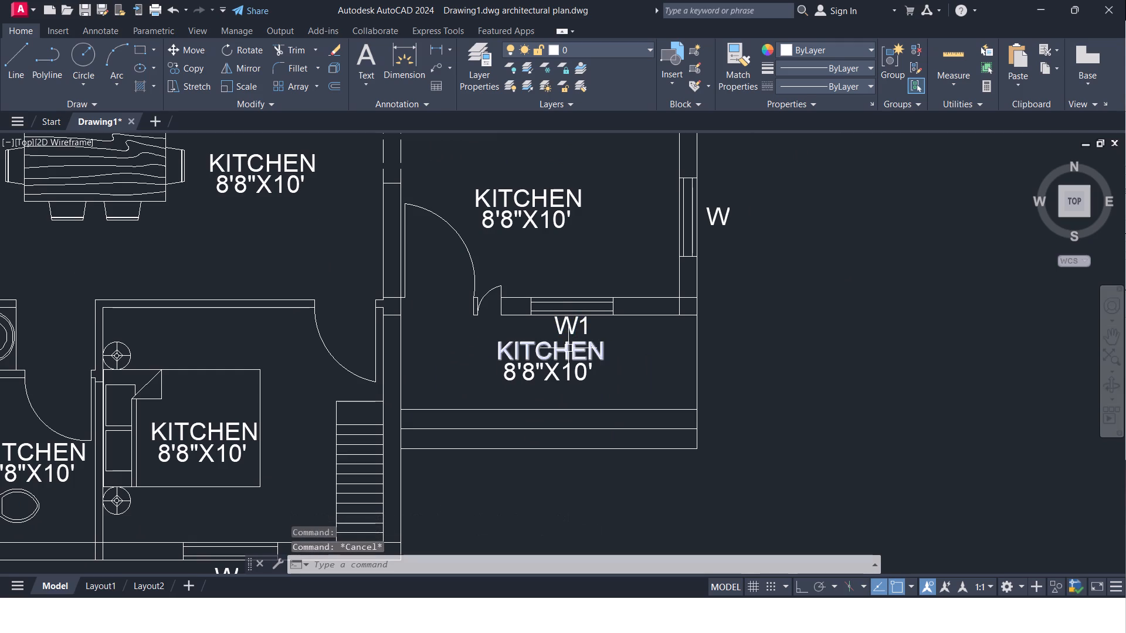
Move the porch's two-line room text slightly down, away from the W1 label above it.
{"action": "left_click", "coordinate": [568, 348]}
{"action": "left_click", "coordinate": [569, 367]}
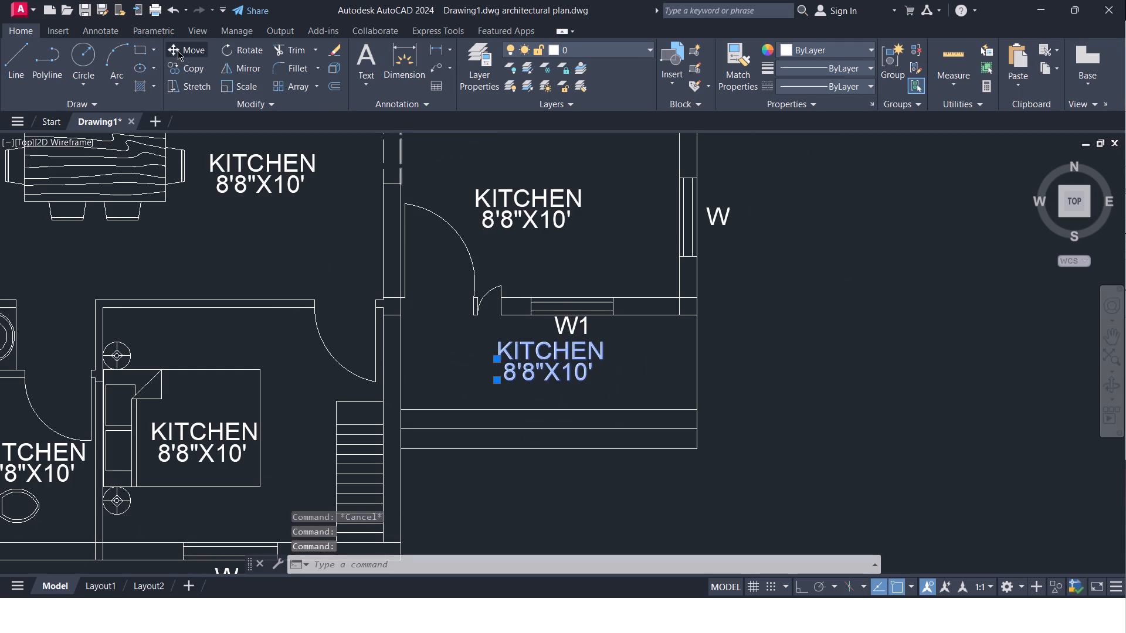
{"action": "left_click", "coordinate": [178, 51]}
{"action": "left_click", "coordinate": [537, 348]}
{"action": "left_click", "coordinate": [537, 361]}
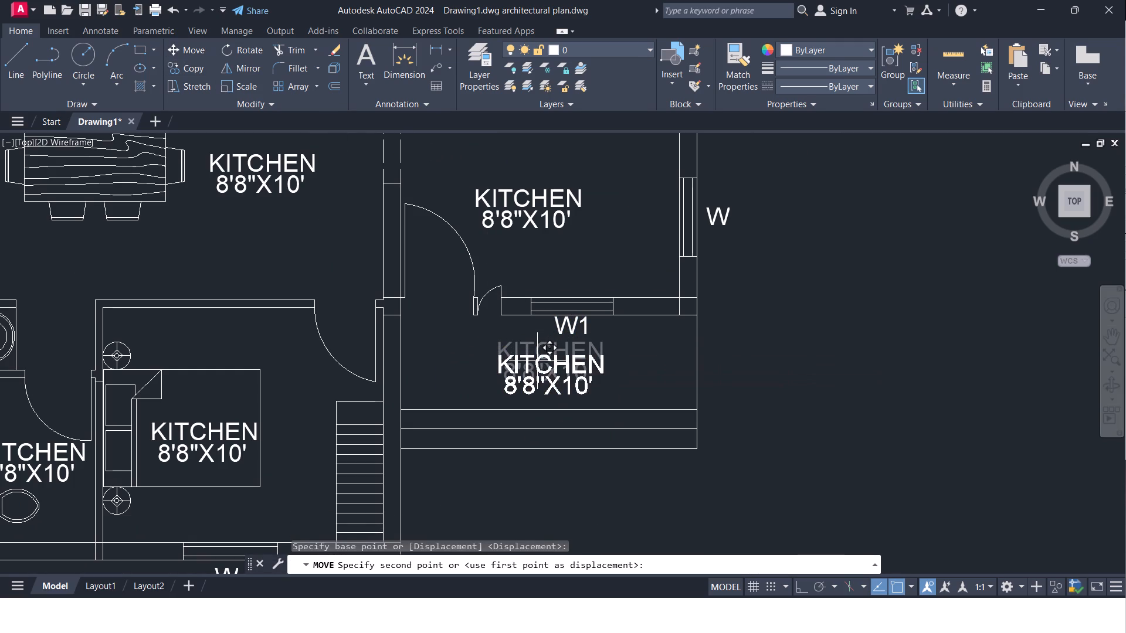
{"action": "middle_click_drag", "start_coordinate": [647, 341], "coordinate": [603, 363]}
{"action": "scroll", "coordinate": [603, 363], "scroll_direction": "down", "scroll_amount": 2}
{"action": "scroll", "coordinate": [645, 321], "scroll_direction": "up", "scroll_amount": 1}
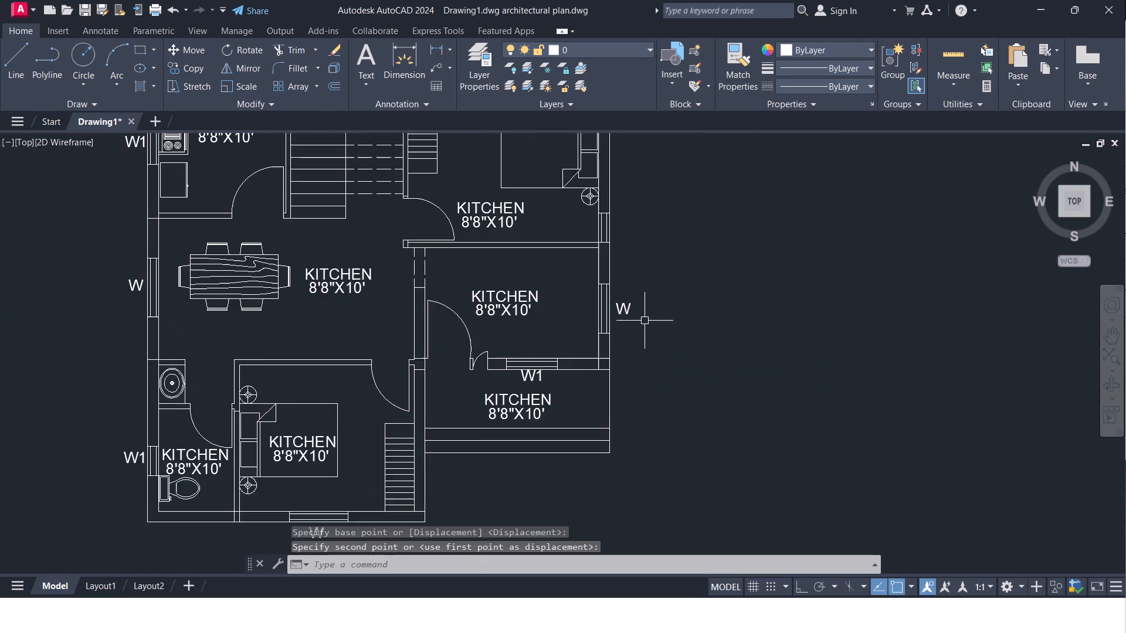
{"action": "middle_click_drag", "start_coordinate": [645, 321], "coordinate": [622, 352]}
{"action": "key", "text": "Escape"}
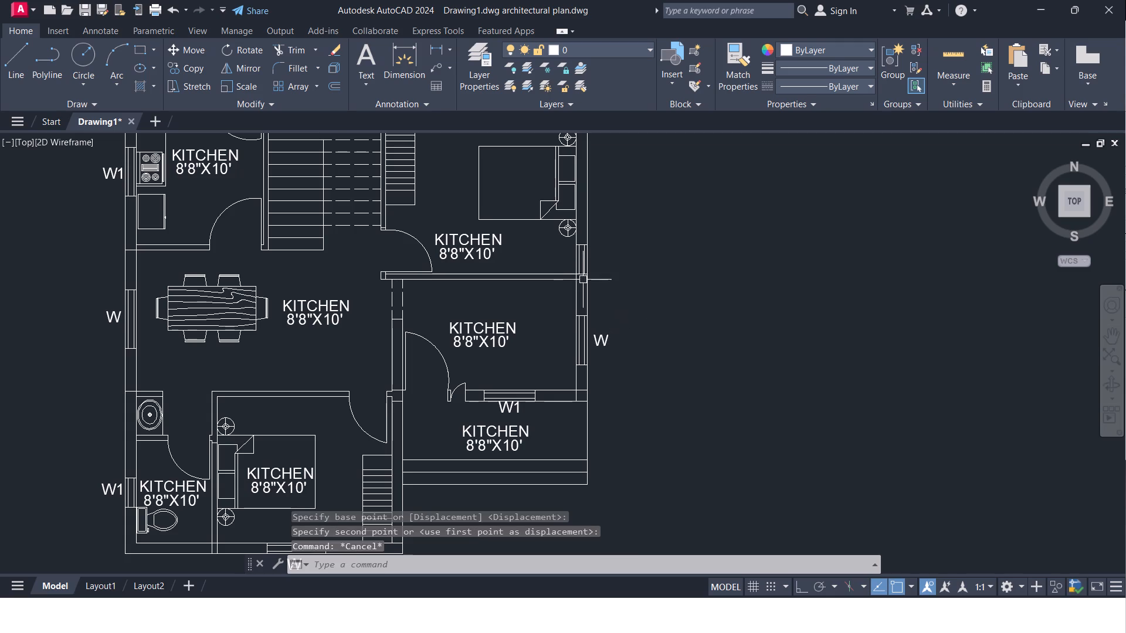
Copy the middle east room's W label straight up about 5'-6" with Ortho on, beside the northeast bedroom's lower east window.
{"action": "left_click", "coordinate": [600, 339]}
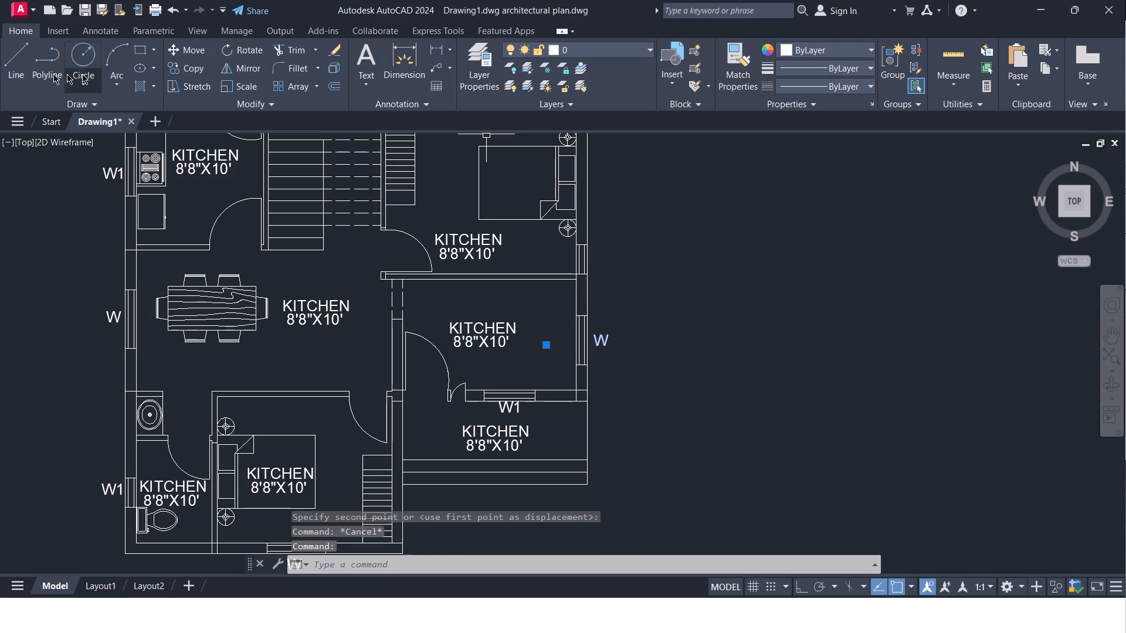
{"action": "left_click", "coordinate": [191, 64]}
{"action": "scroll", "coordinate": [596, 342], "scroll_direction": "up", "scroll_amount": 2}
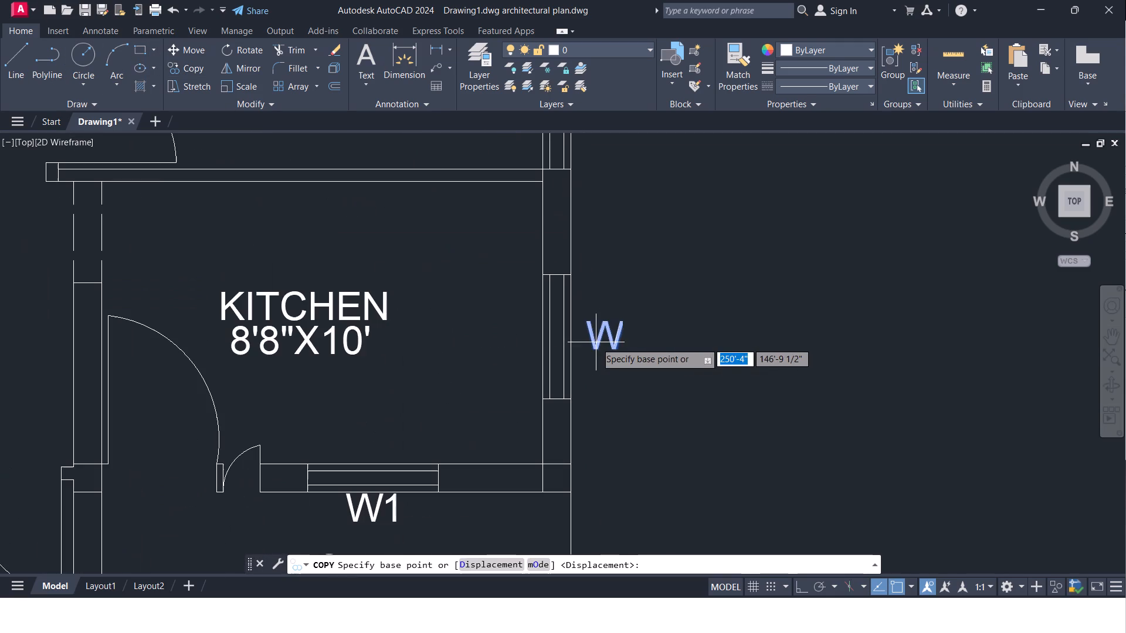
{"action": "left_click", "coordinate": [603, 339]}
{"action": "middle_click_drag", "start_coordinate": [599, 277], "coordinate": [608, 335]}
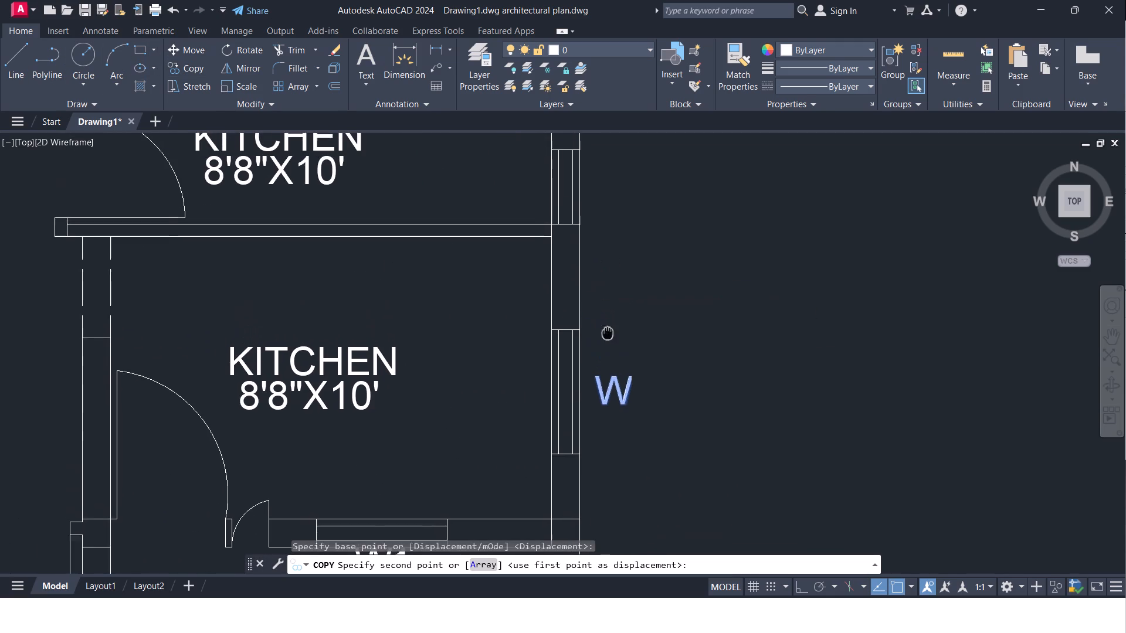
{"action": "middle_click_drag", "start_coordinate": [608, 335], "coordinate": [608, 336]}
{"action": "left_click", "coordinate": [807, 586]}
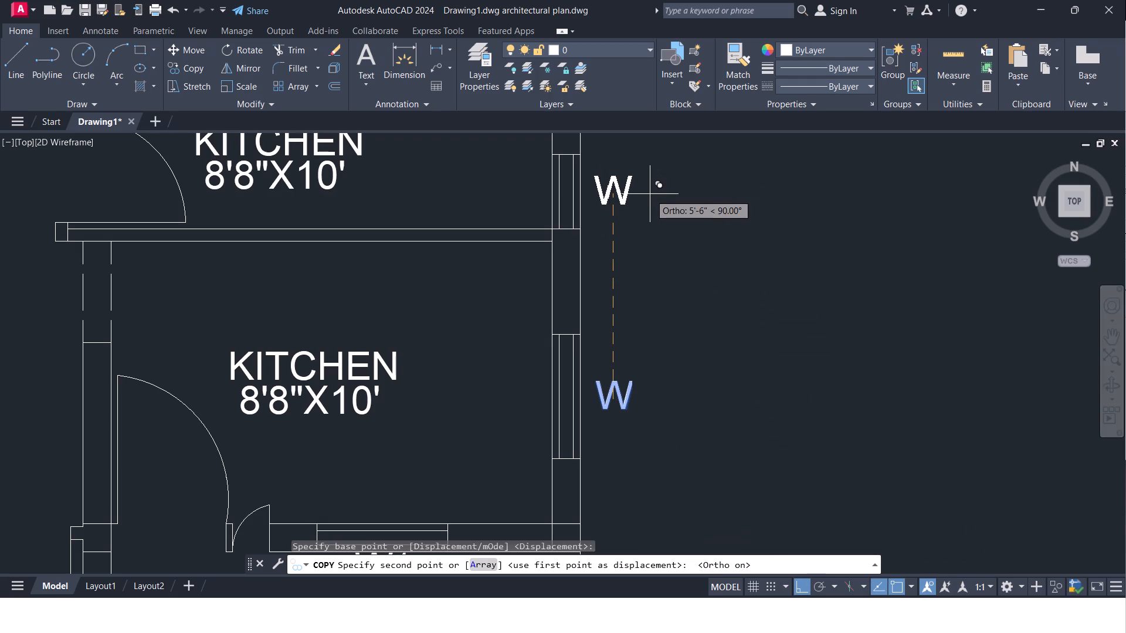
{"action": "left_click", "coordinate": [649, 196]}
{"action": "key", "text": "Escape"}
Change the copied label beside the northeast bedroom's lower east window to W2.
{"action": "left_click", "coordinate": [608, 189]}
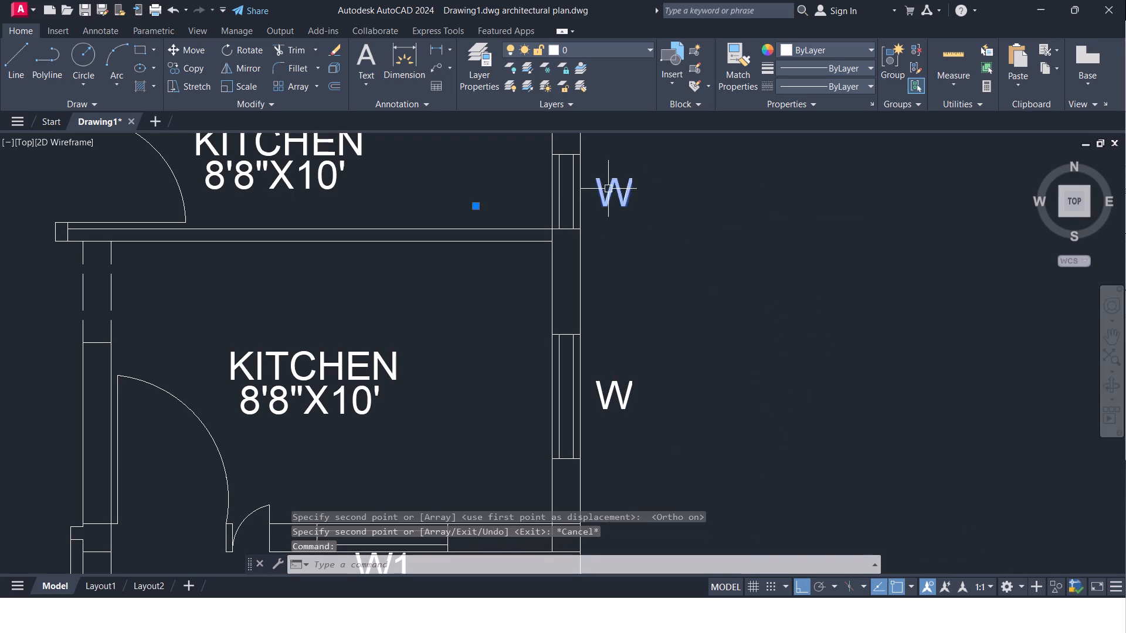
{"action": "right_click", "coordinate": [608, 189]}
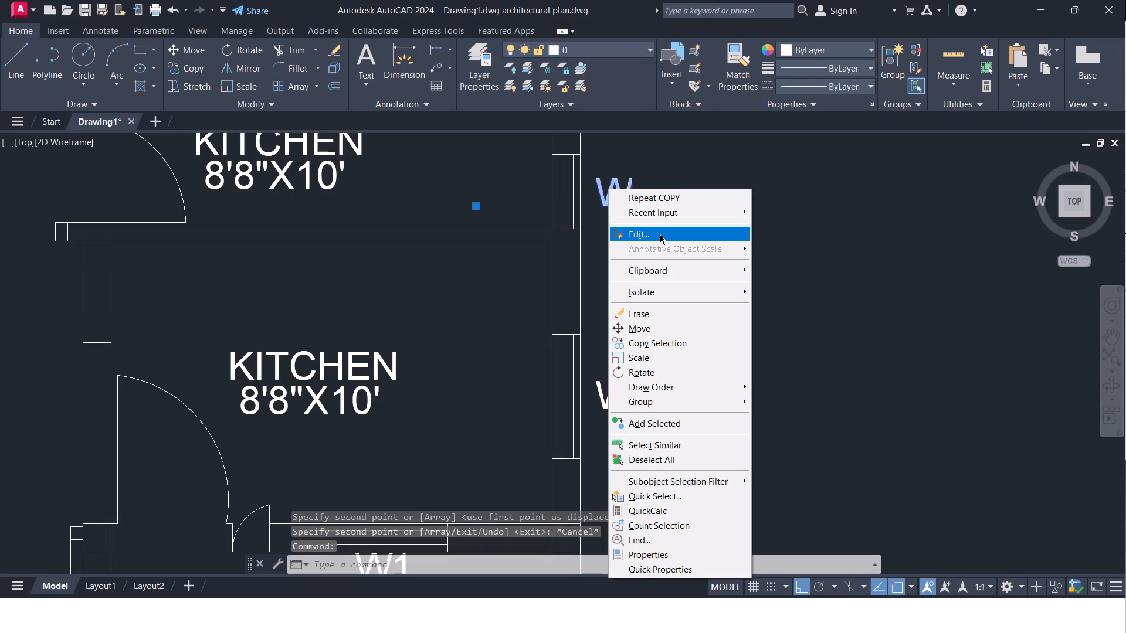
{"action": "left_click", "coordinate": [660, 234]}
{"action": "left_click", "coordinate": [630, 199]}
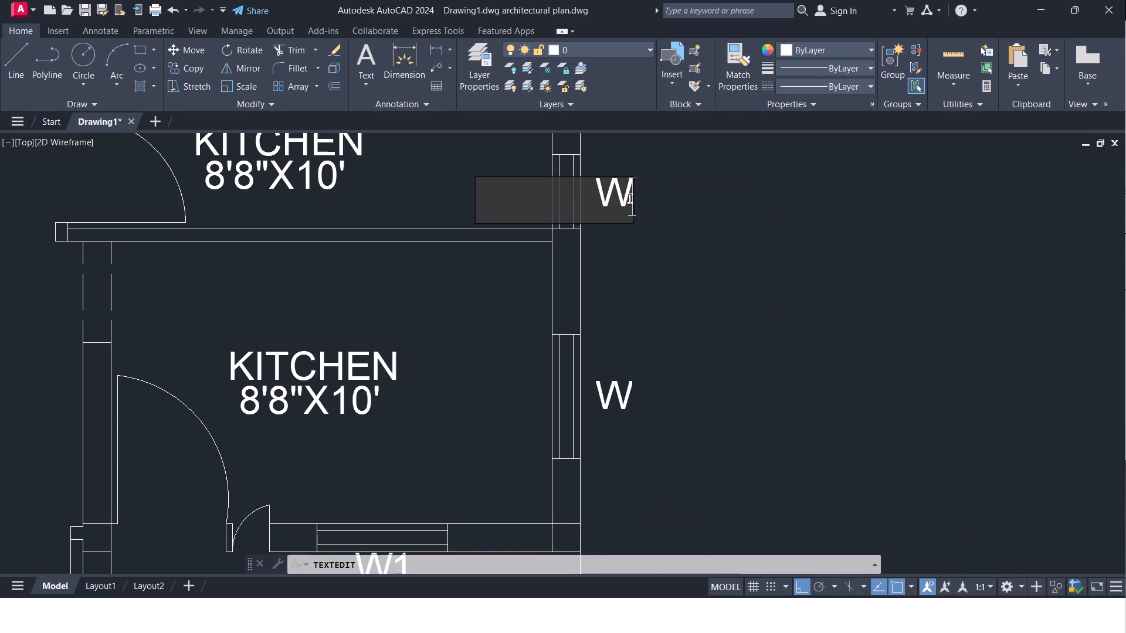
{"action": "key", "text": "2"}
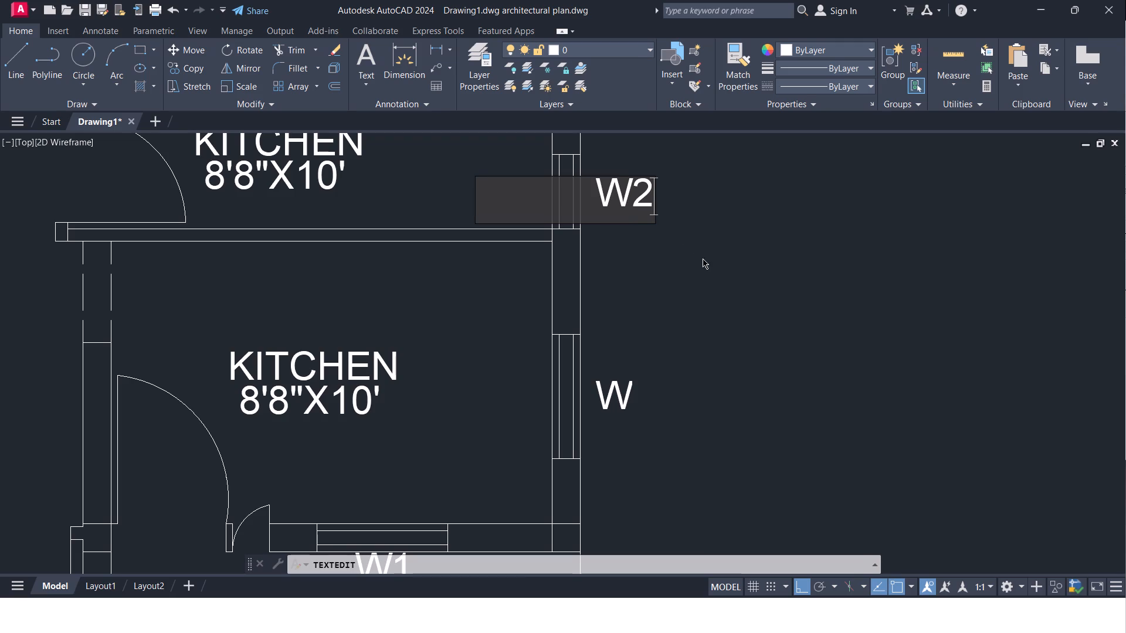
{"action": "left_click", "coordinate": [703, 281]}
{"action": "key", "text": "Escape"}
Copy the W2 label straight up about 9'-10 1/2", beside the northeast bedroom's upper east window, and end the Copy command.
{"action": "scroll", "coordinate": [656, 264], "scroll_direction": "down", "scroll_amount": 1}
{"action": "middle_click_drag", "start_coordinate": [656, 264], "coordinate": [655, 305]}
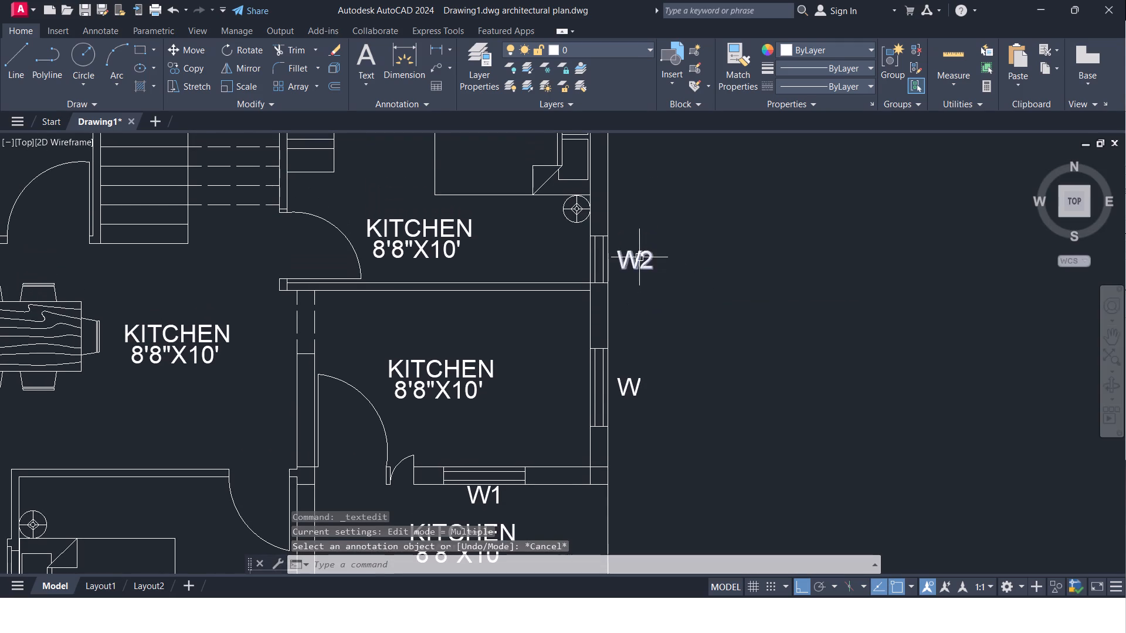
{"action": "left_click", "coordinate": [639, 257]}
{"action": "left_click", "coordinate": [188, 68]}
{"action": "middle_click_drag", "start_coordinate": [608, 233], "coordinate": [603, 292]}
{"action": "left_click", "coordinate": [626, 319]}
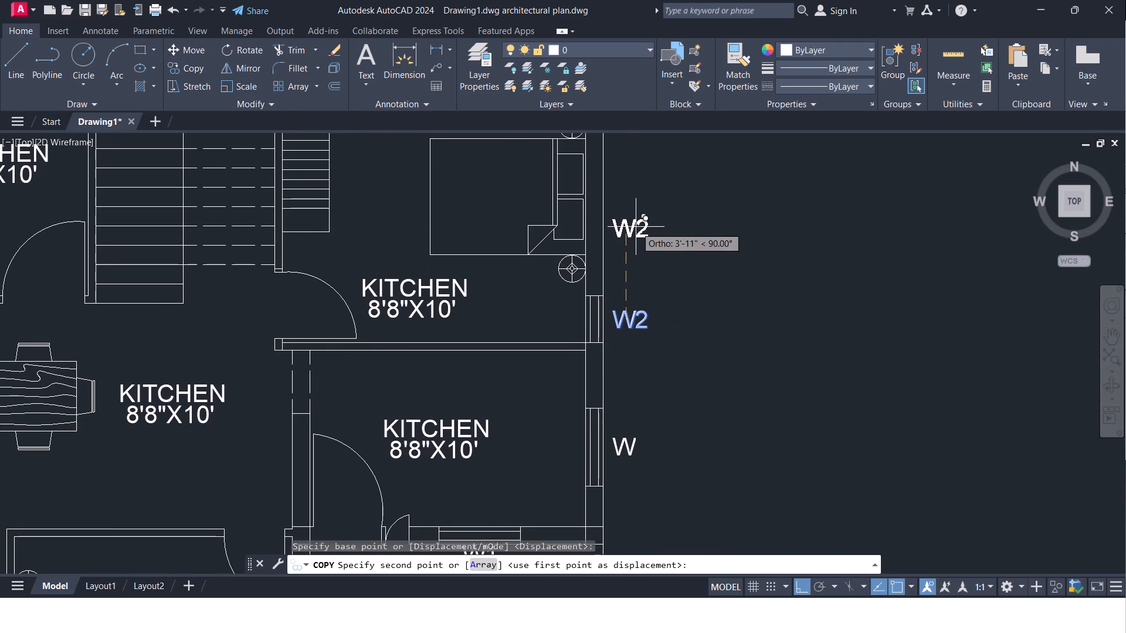
{"action": "middle_click_drag", "start_coordinate": [636, 233], "coordinate": [645, 329]}
{"action": "left_click", "coordinate": [656, 185]}
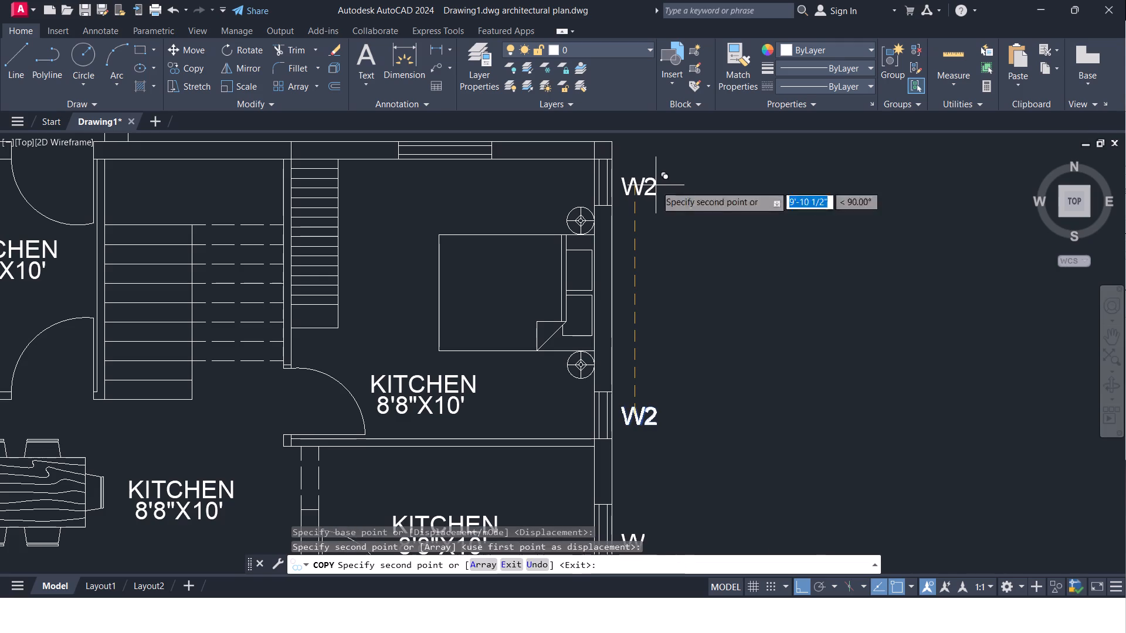
{"action": "key", "text": "Escape"}
Copy the middle east room's W label, with Ortho off, to just above the northeast bedroom's north window and end the Copy command.
{"action": "middle_click", "coordinate": [677, 156]}
{"action": "middle_click_drag", "start_coordinate": [695, 250], "coordinate": [686, 131]}
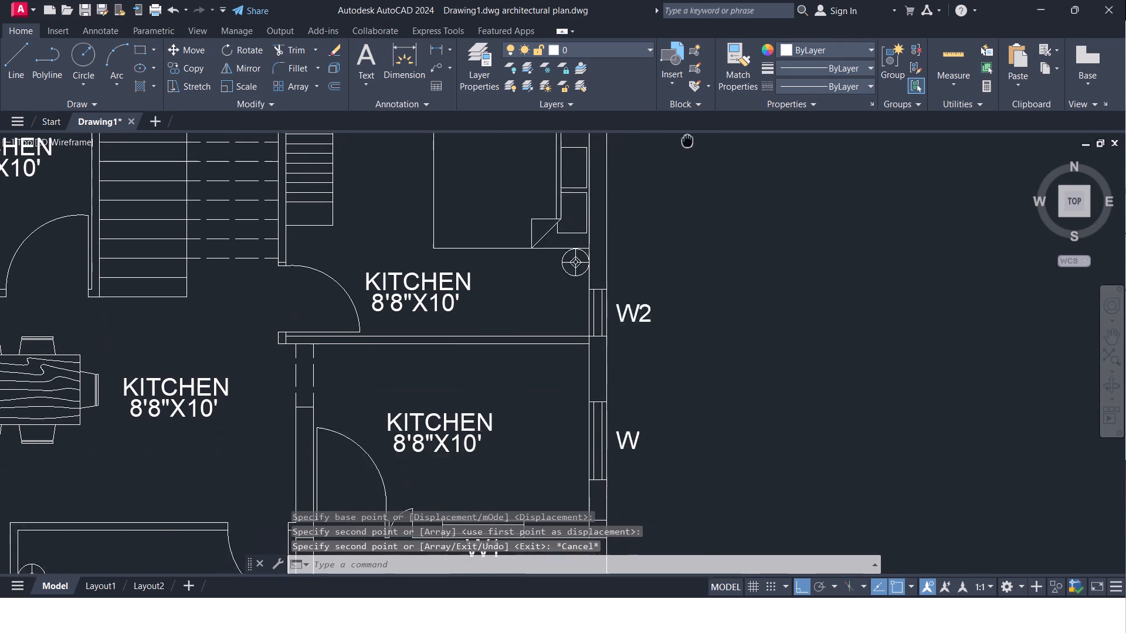
{"action": "middle_click_drag", "start_coordinate": [686, 131], "coordinate": [684, 125]}
{"action": "left_click", "coordinate": [622, 410]}
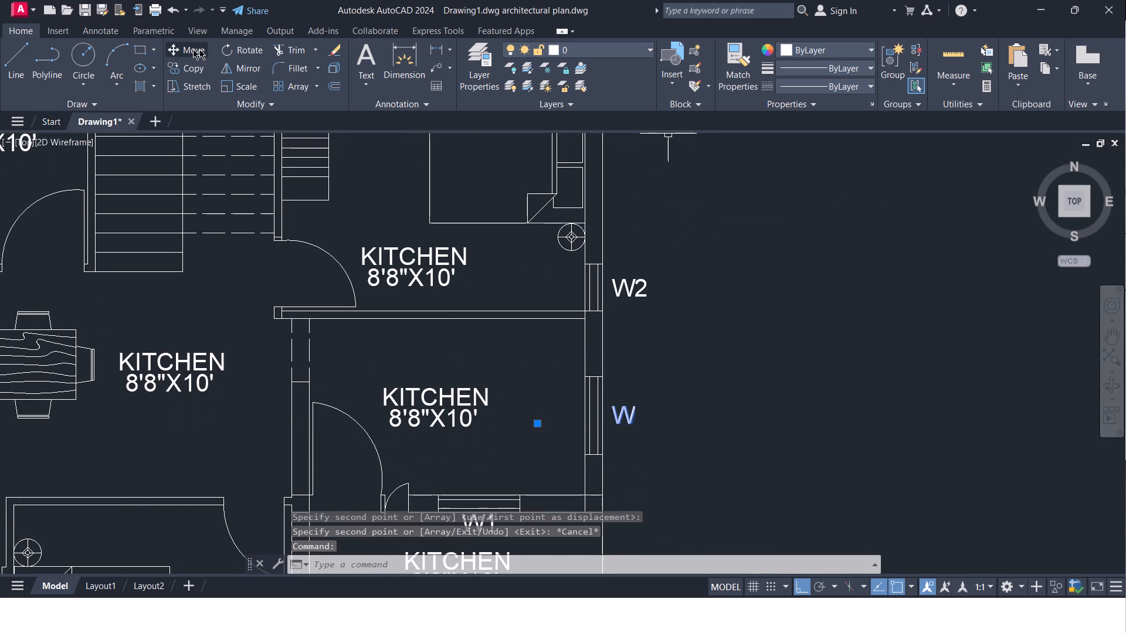
{"action": "left_click", "coordinate": [186, 69]}
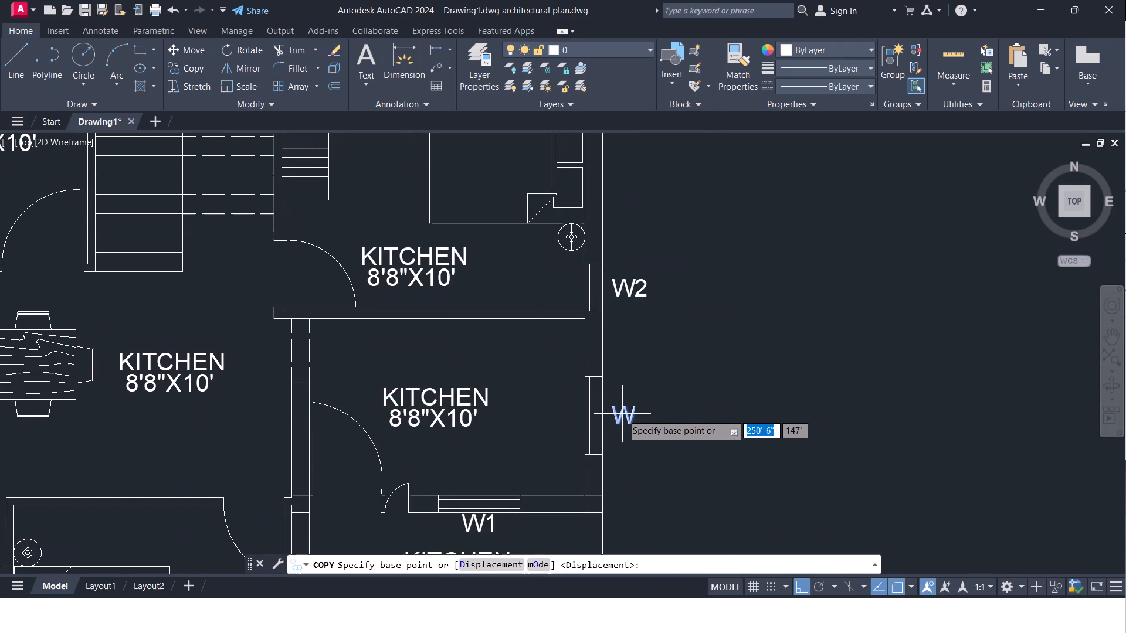
{"action": "left_click_drag", "start_coordinate": [622, 414], "coordinate": [635, 417]}
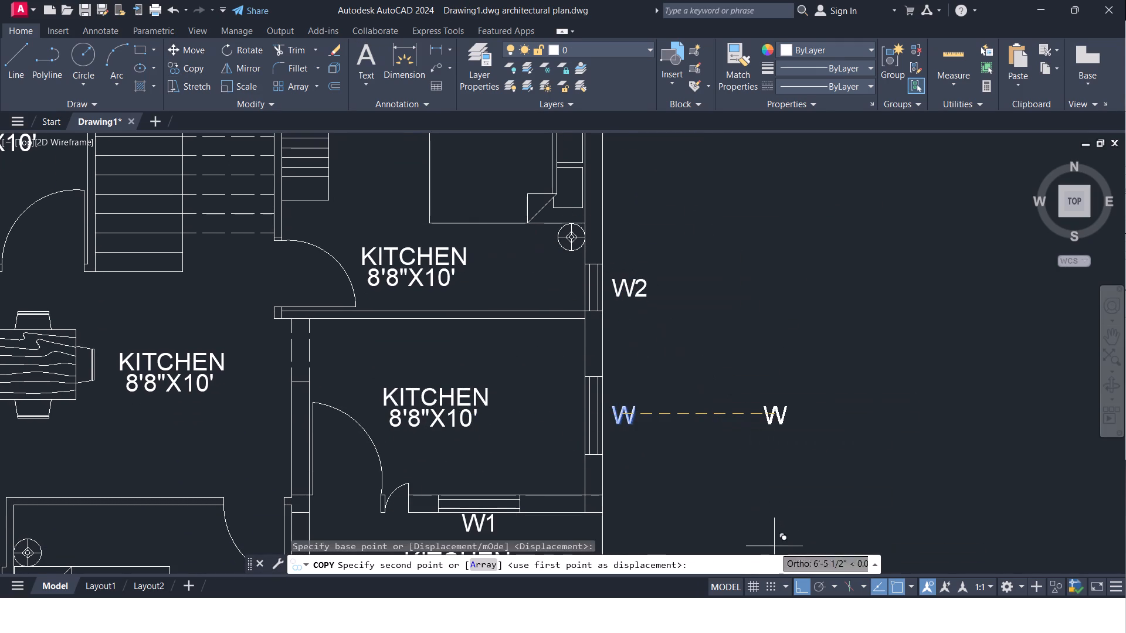
{"action": "left_click", "coordinate": [802, 578]}
{"action": "middle_click_drag", "start_coordinate": [489, 229], "coordinate": [538, 382]}
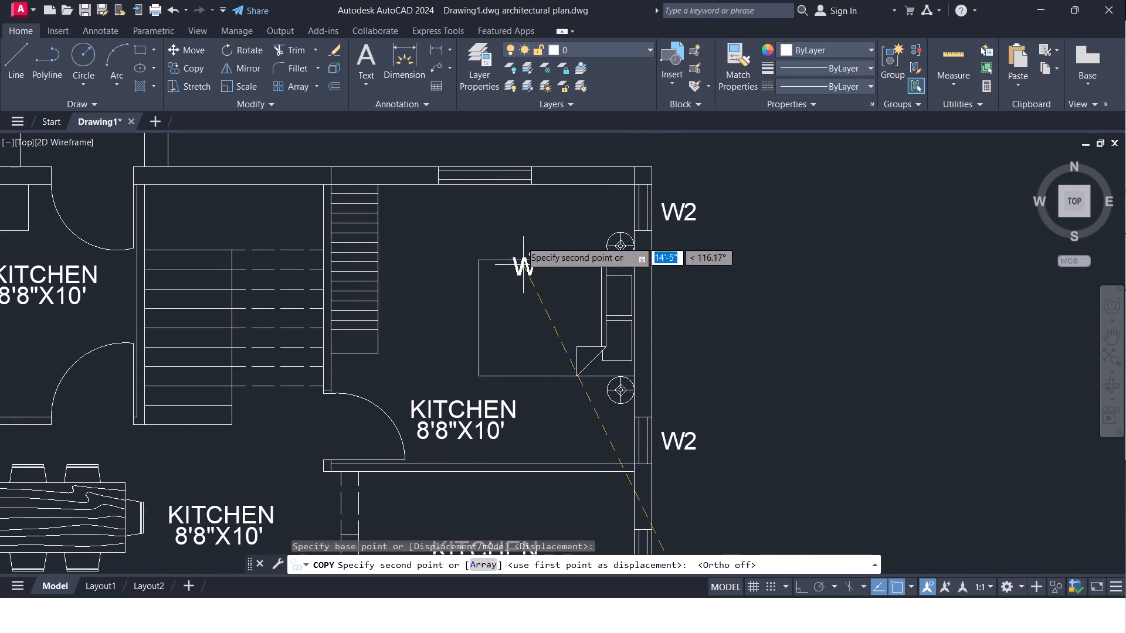
{"action": "scroll", "coordinate": [478, 155], "scroll_direction": "up", "scroll_amount": 2}
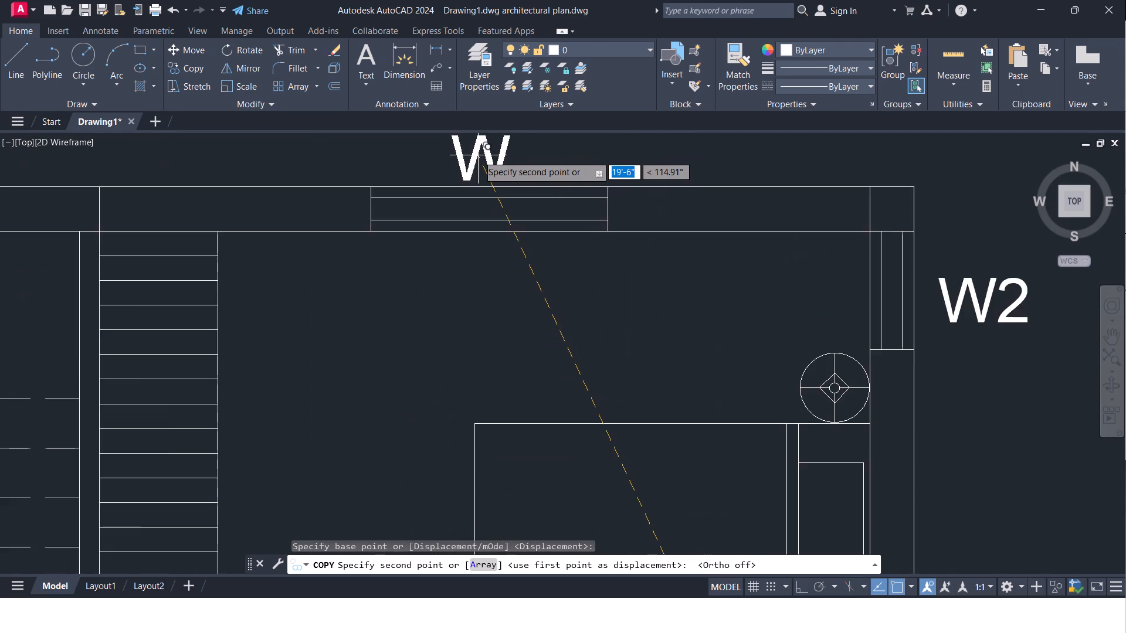
{"action": "scroll", "coordinate": [478, 155], "scroll_direction": "up", "scroll_amount": 1}
{"action": "scroll", "coordinate": [481, 159], "scroll_direction": "down", "scroll_amount": 1}
{"action": "middle_click_drag", "start_coordinate": [482, 163], "coordinate": [479, 217]}
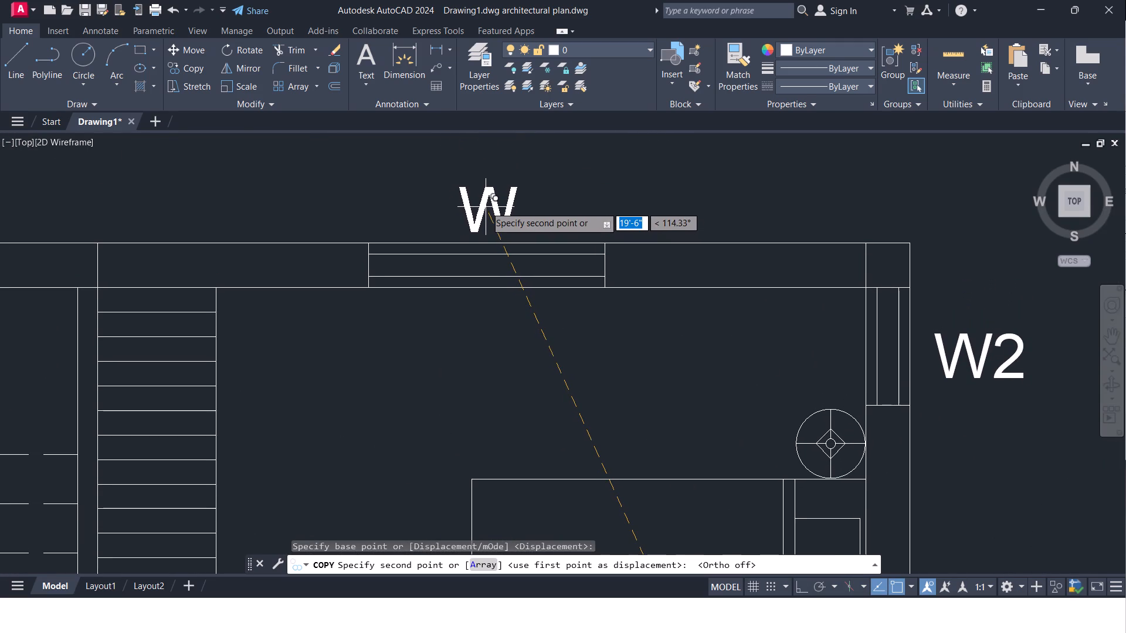
{"action": "left_click", "coordinate": [486, 206]}
{"action": "middle_click_drag", "start_coordinate": [290, 212], "coordinate": [764, 161]}
{"action": "scroll", "coordinate": [688, 161], "scroll_direction": "down", "scroll_amount": 2}
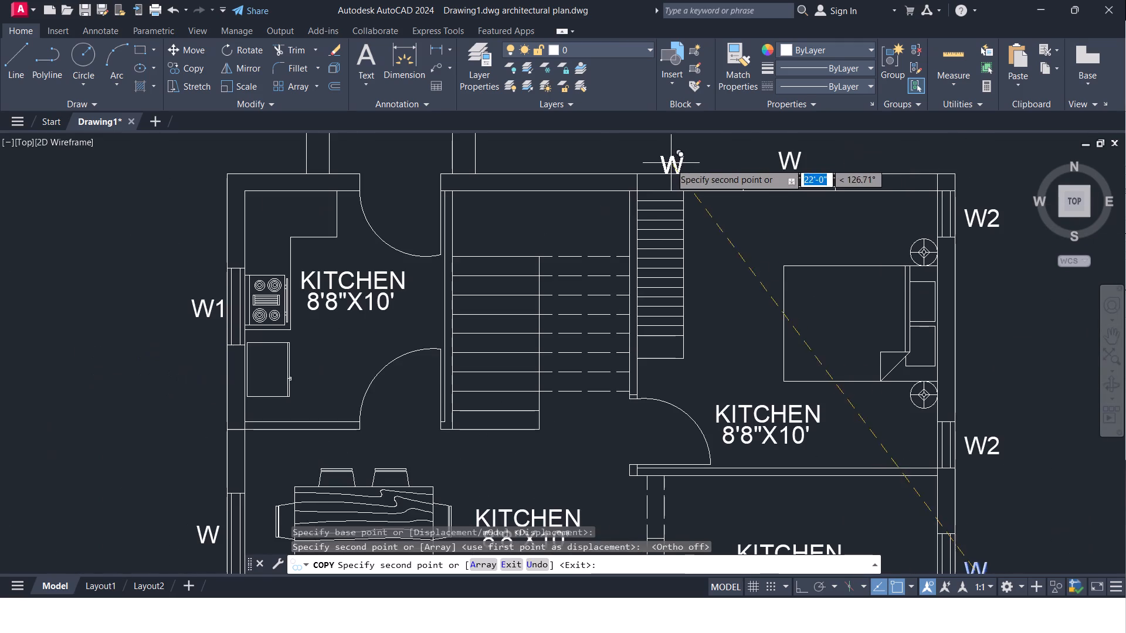
{"action": "middle_click_drag", "start_coordinate": [592, 165], "coordinate": [586, 171]}
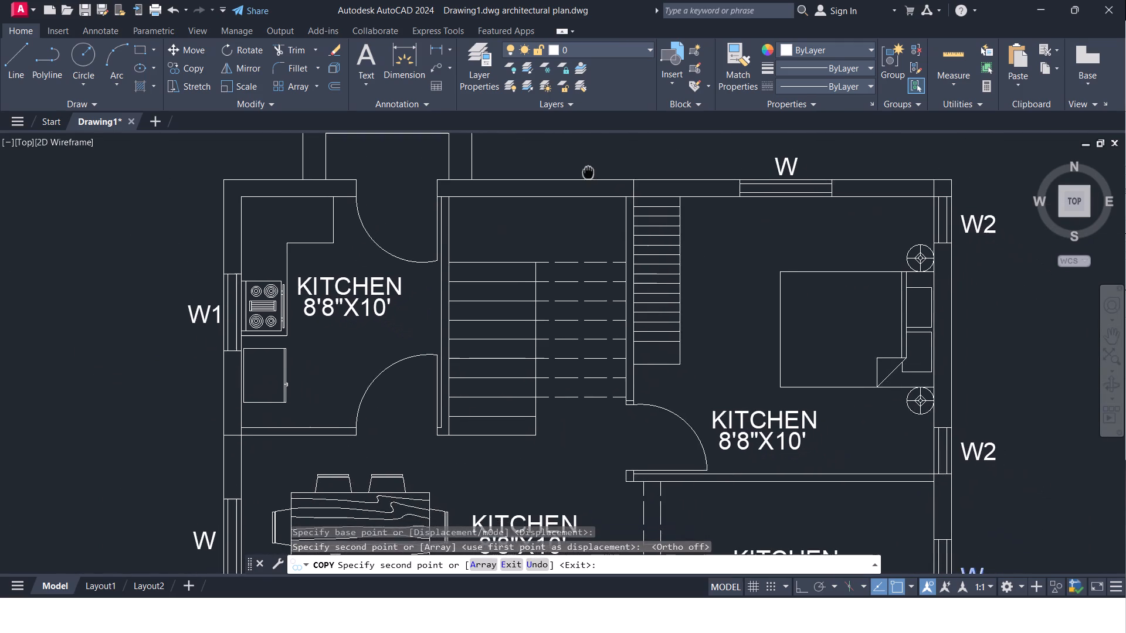
{"action": "middle_click_drag", "start_coordinate": [586, 171], "coordinate": [584, 167]}
{"action": "key", "text": "Escape"}
Change the northeast bedroom's KITCHEN text to M.BEDROOM.
{"action": "scroll", "coordinate": [582, 162], "scroll_direction": "down", "scroll_amount": 2}
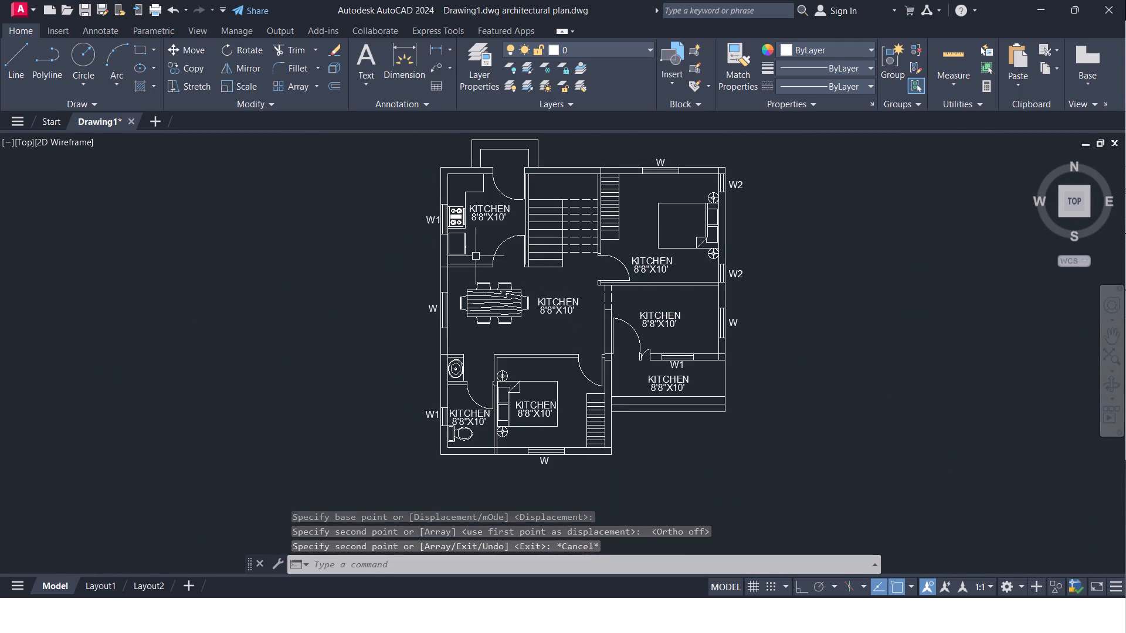
{"action": "scroll", "coordinate": [651, 248], "scroll_direction": "up", "scroll_amount": 4}
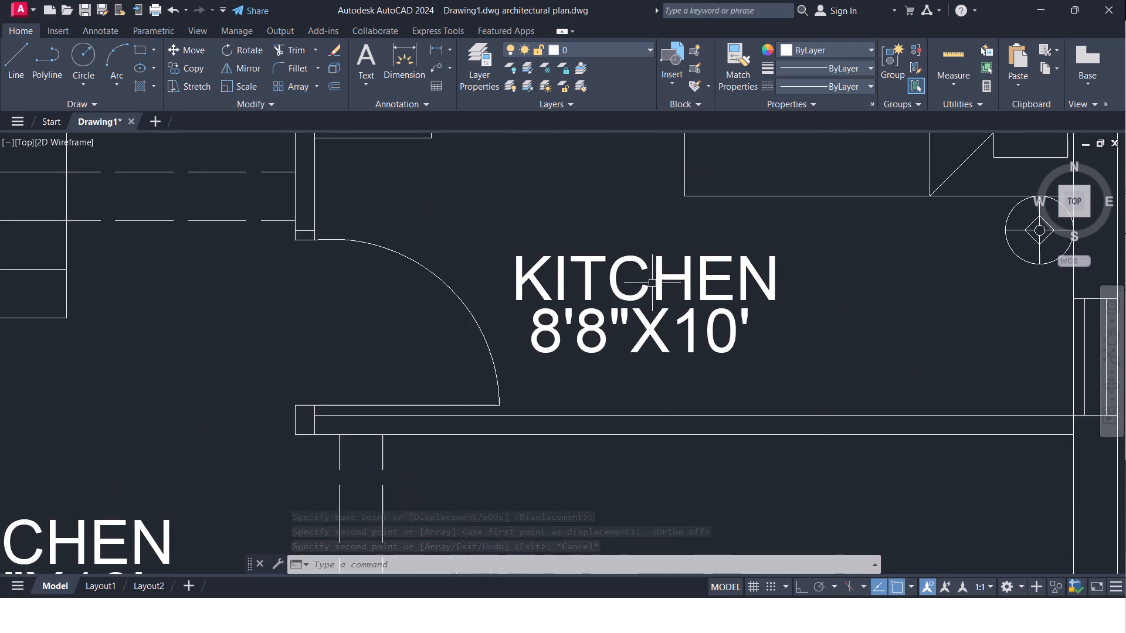
{"action": "middle_click_drag", "start_coordinate": [560, 222], "coordinate": [431, 161]}
{"action": "left_click", "coordinate": [554, 216]}
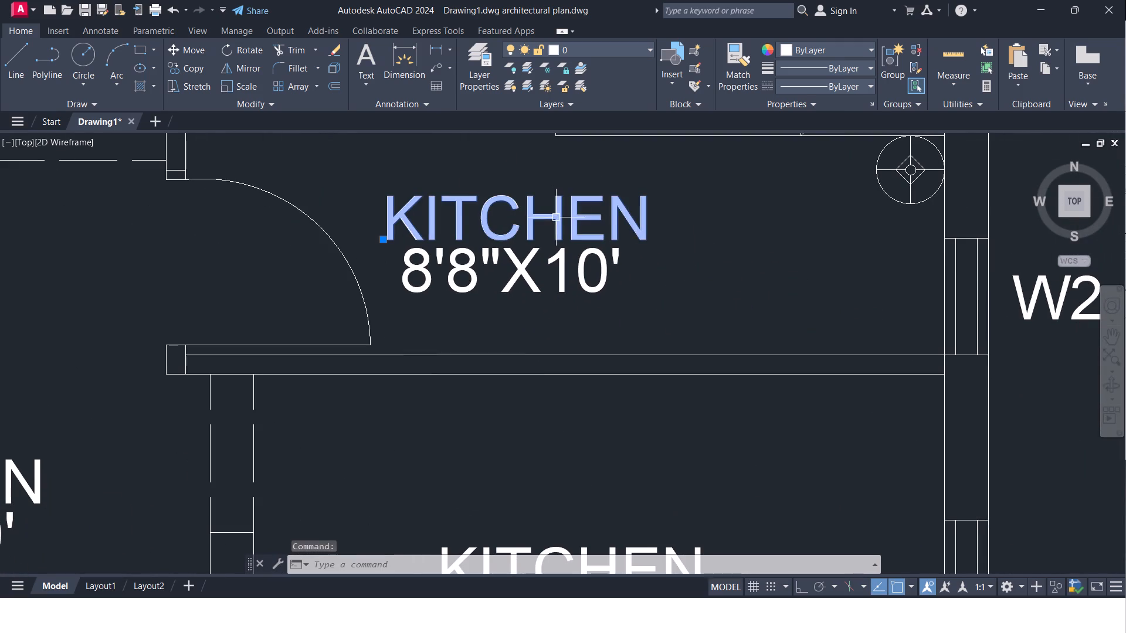
{"action": "right_click", "coordinate": [557, 218]}
{"action": "left_click", "coordinate": [609, 256]}
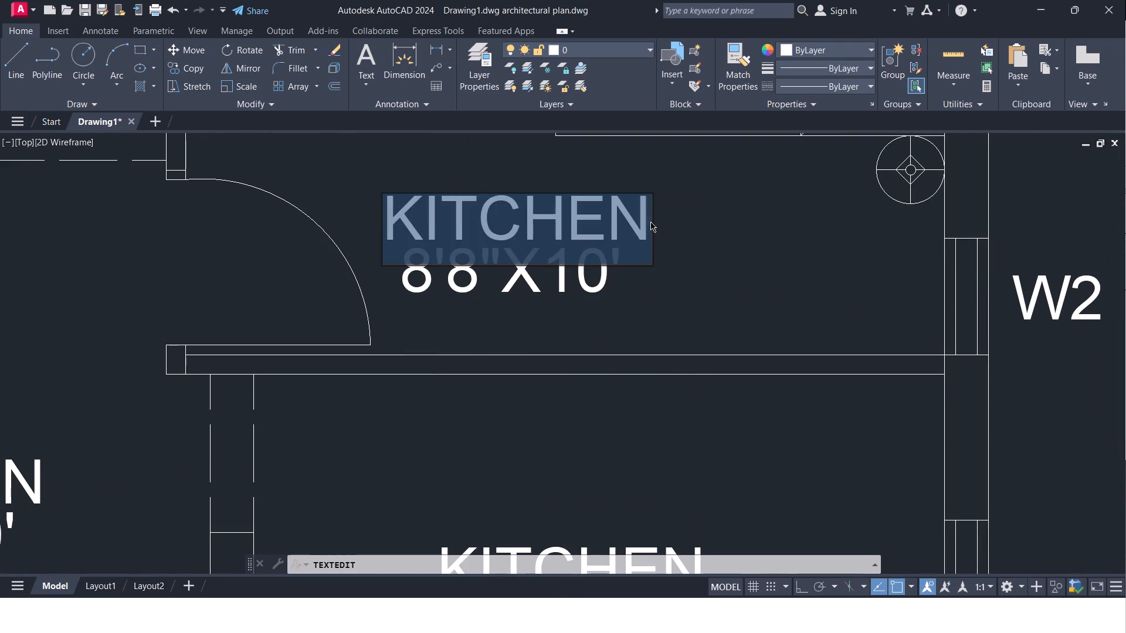
{"action": "left_click", "coordinate": [650, 222]}
{"action": "key", "text": "BackSpace"}
{"action": "key", "text": "BackSpace"}
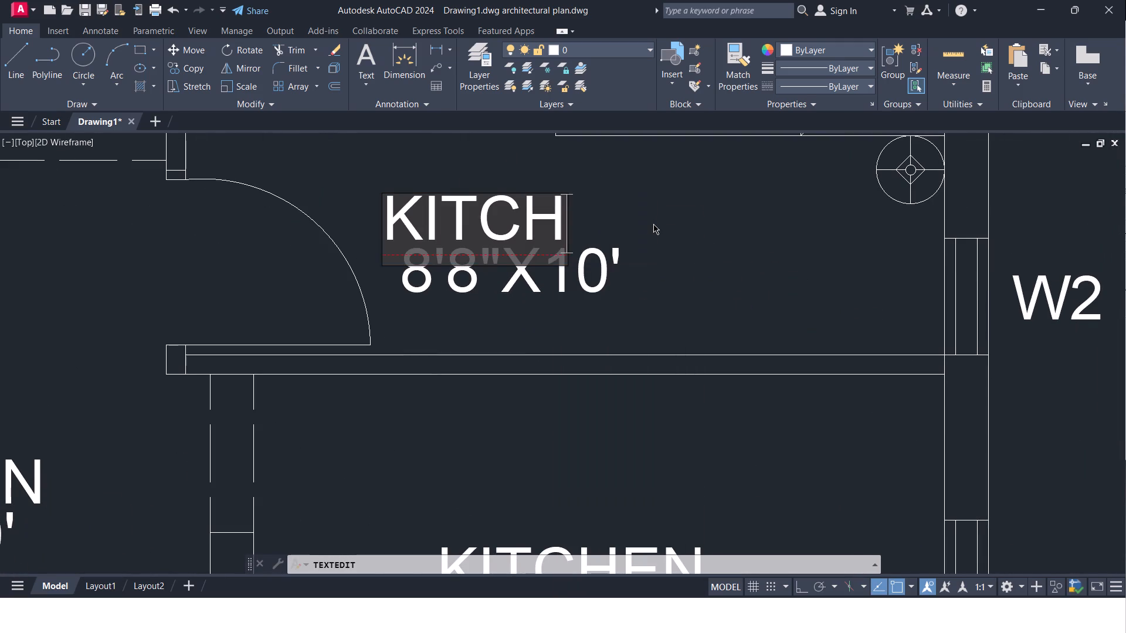
{"action": "key", "text": "BackSpace"}
{"action": "key", "text": "BackSpace"}
{"action": "key", "text": "BackSpace"}
{"action": "key", "text": "BackSpace"}
{"action": "key", "text": "BackSpace"}
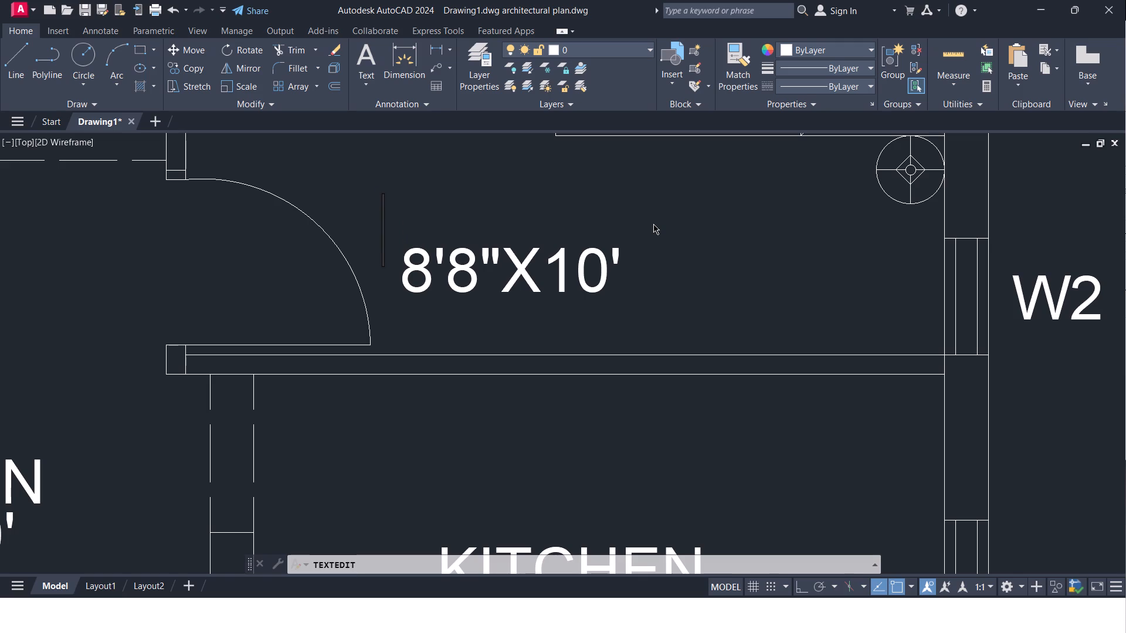
{"action": "key", "text": "m"}
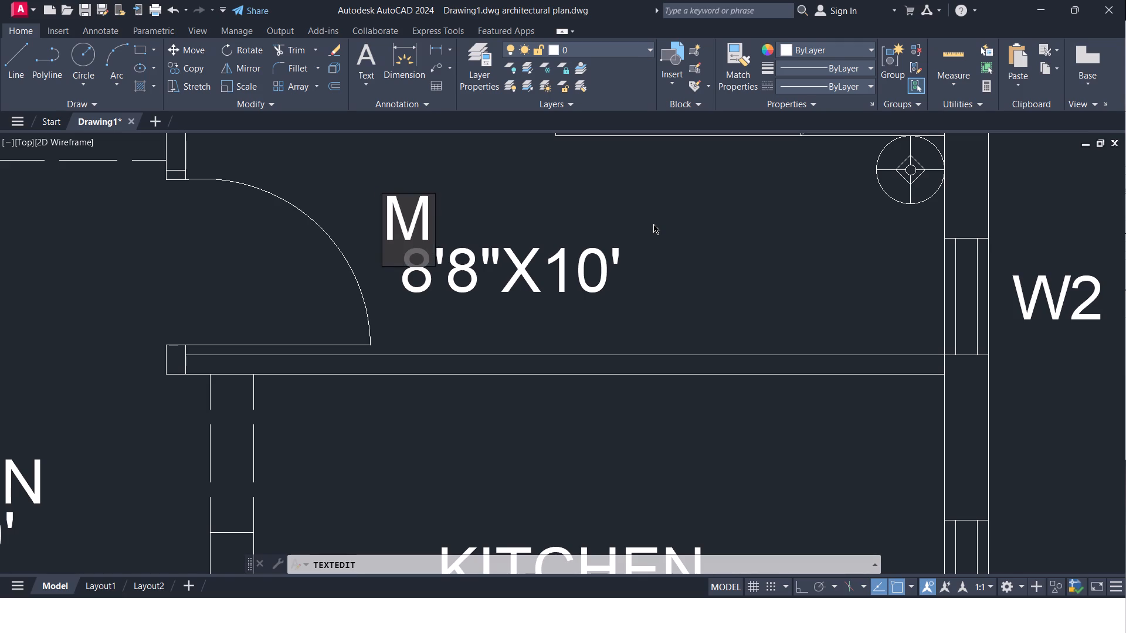
{"action": "key", "text": "period"}
{"action": "type", "text": "BEDROOM"}
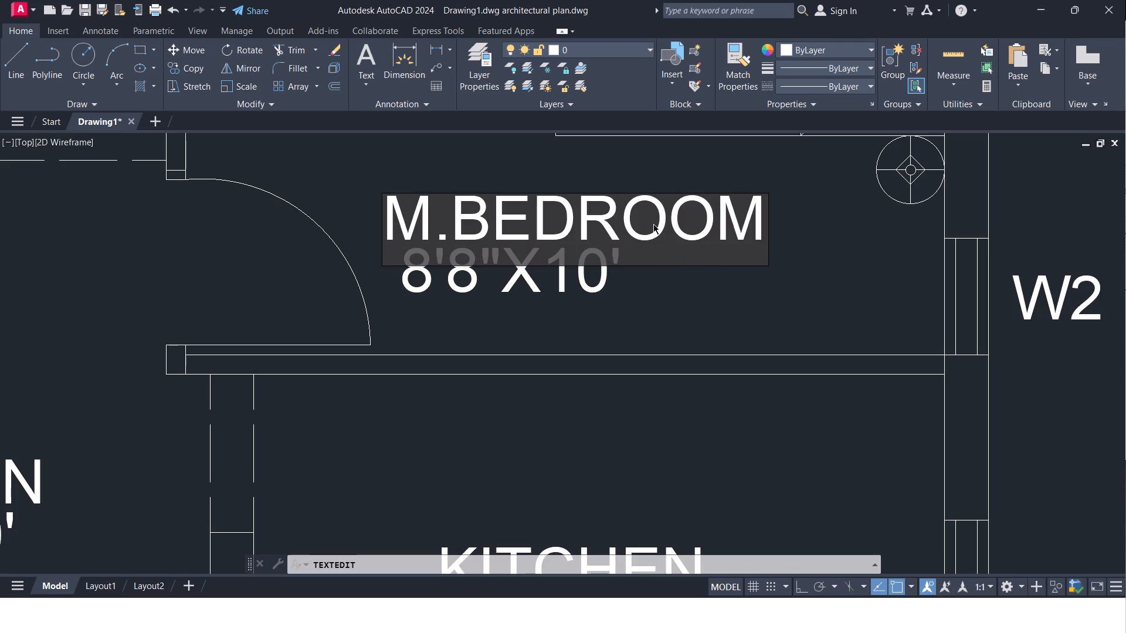
{"action": "left_click", "coordinate": [731, 302]}
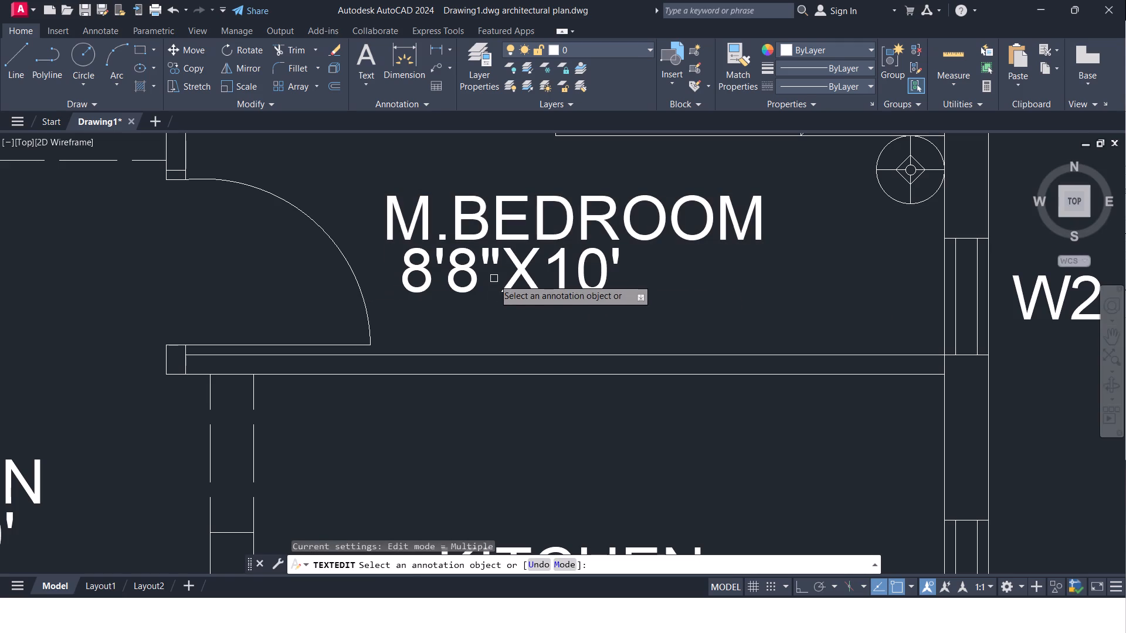
Change the size text under M.BEDROOM to 13'X12' and add four leading spaces to centre it under the name.
{"action": "left_click", "coordinate": [477, 284]}
{"action": "left_click", "coordinate": [477, 284]}
{"action": "left_click", "coordinate": [449, 284]}
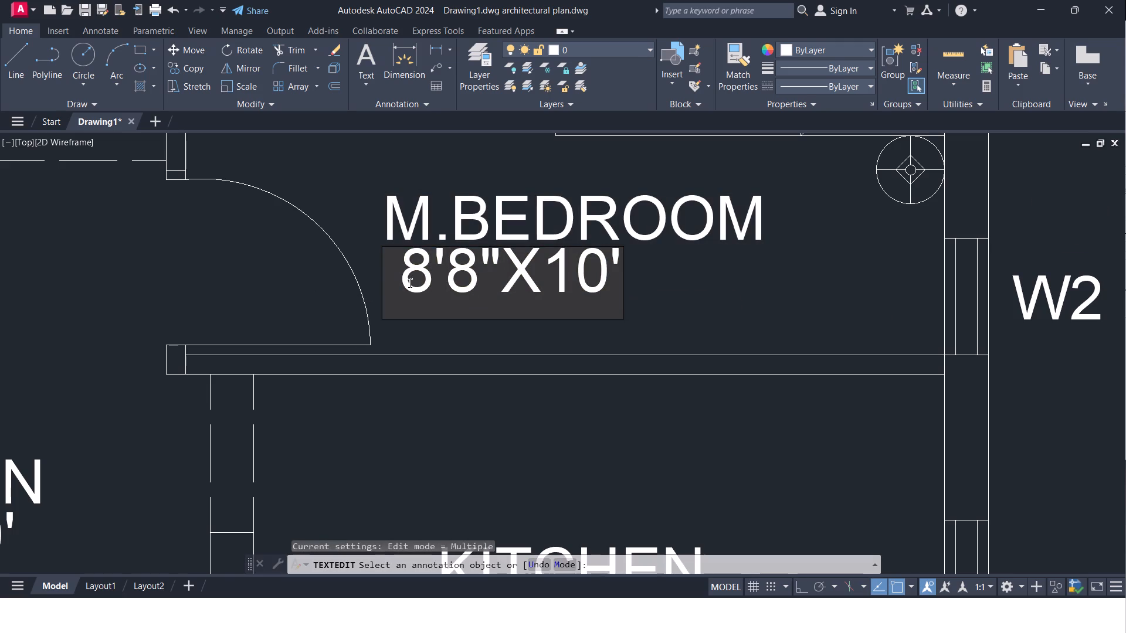
{"action": "left_click", "coordinate": [410, 283]}
{"action": "key", "text": "space"}
{"action": "key", "text": "space"}
{"action": "key", "text": "space"}
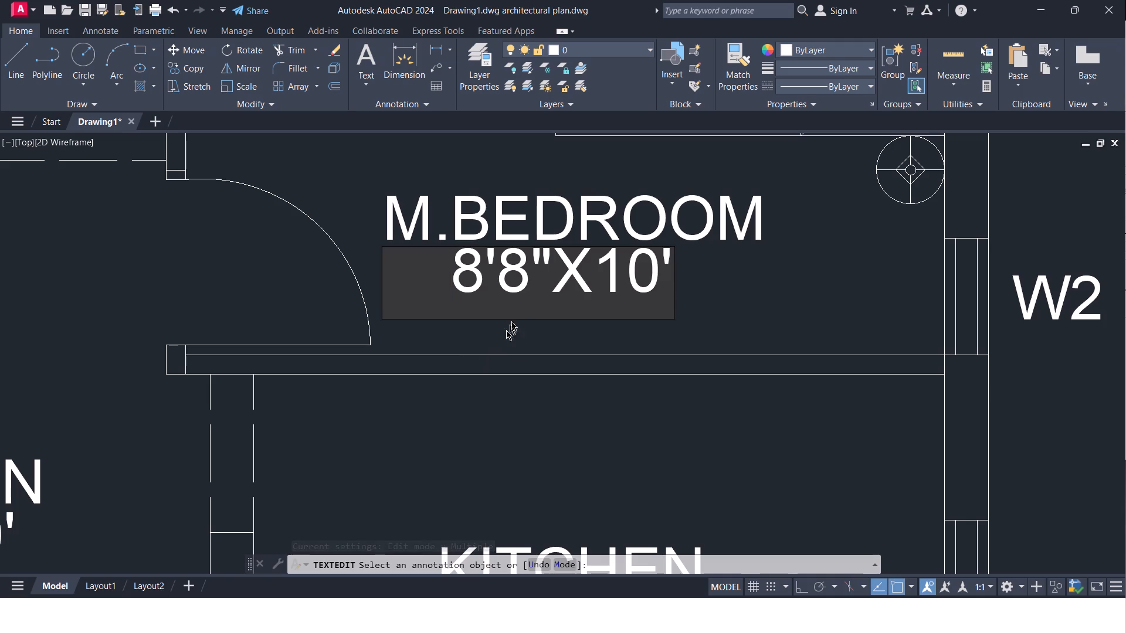
{"action": "left_click", "coordinate": [531, 285]}
{"action": "key", "text": "Right"}
{"action": "key", "text": "BackSpace"}
{"action": "key", "text": "BackSpace"}
{"action": "key", "text": "BackSpace"}
{"action": "key", "text": "BackSpace"}
{"action": "type", "text": "13'"}
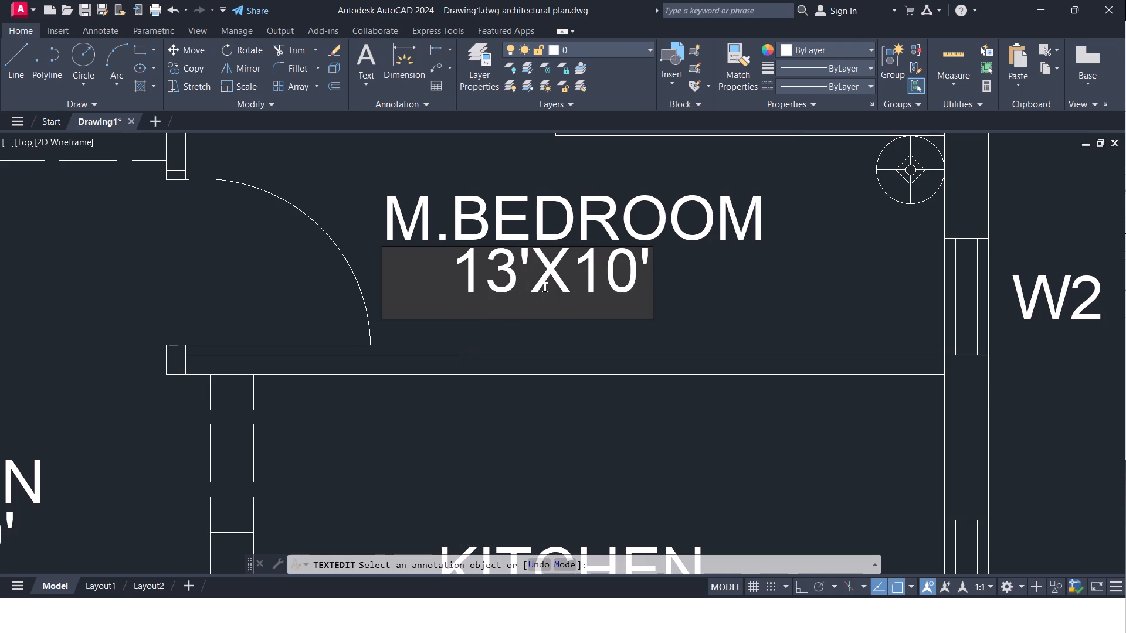
{"action": "key", "text": "Right"}
{"action": "key", "text": "Right"}
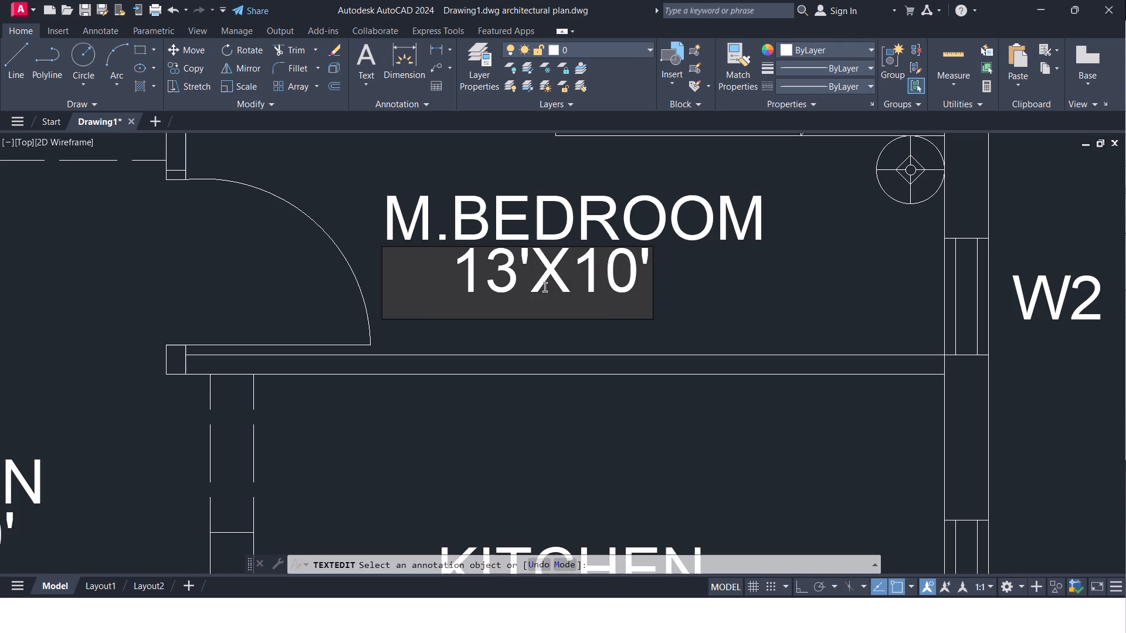
{"action": "key", "text": "Right"}
{"action": "key", "text": "BackSpace"}
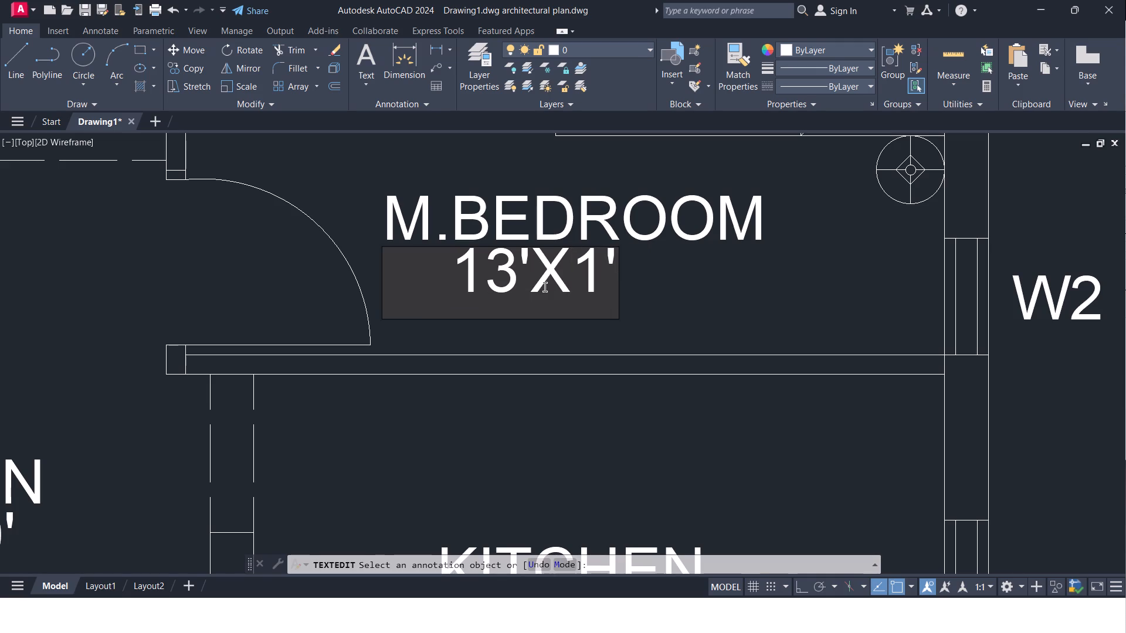
{"action": "key", "text": "2"}
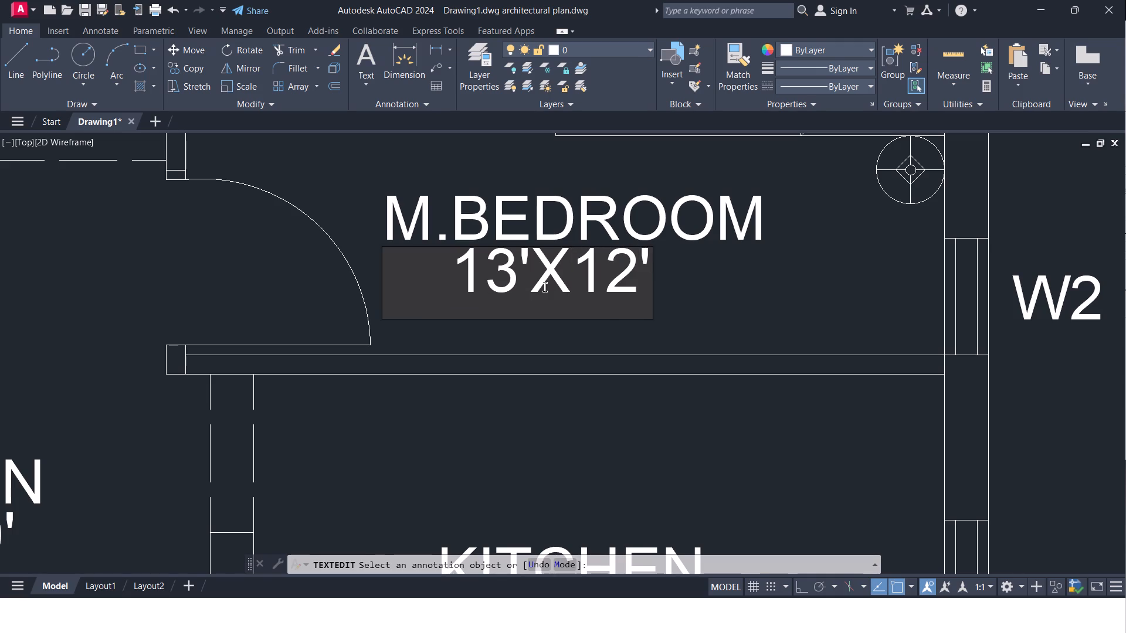
{"action": "left_click", "coordinate": [464, 271]}
{"action": "key", "text": "space"}
{"action": "left_click", "coordinate": [762, 268]}
Change the middle east room's KITCHEN text to LIVING, with one leading space to centre it over its size text.
{"action": "scroll", "coordinate": [764, 280], "scroll_direction": "down", "scroll_amount": 1}
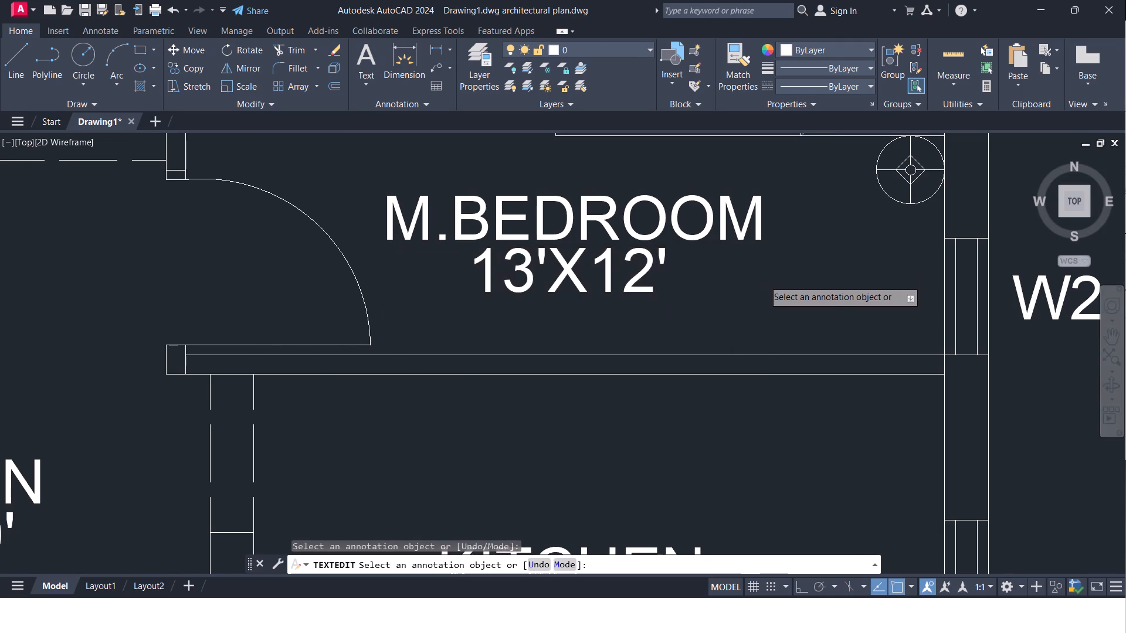
{"action": "scroll", "coordinate": [764, 280], "scroll_direction": "down", "scroll_amount": 2}
{"action": "middle_click_drag", "start_coordinate": [764, 280], "coordinate": [674, 341]}
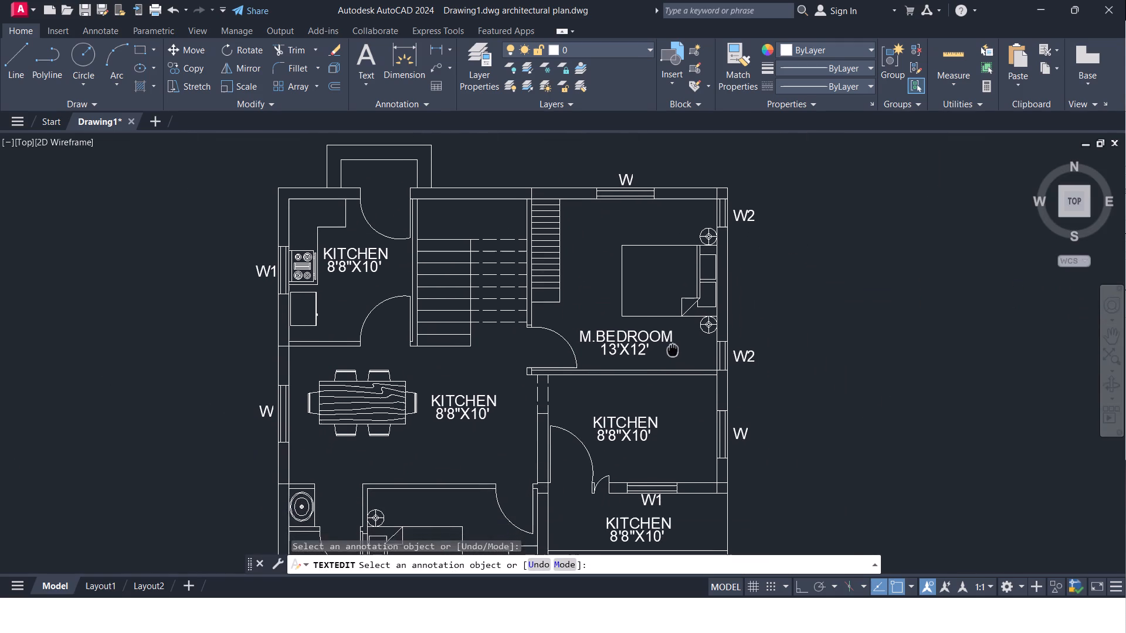
{"action": "middle_click_drag", "start_coordinate": [674, 341], "coordinate": [675, 331]}
{"action": "middle_click_drag", "start_coordinate": [674, 342], "coordinate": [677, 300]}
{"action": "left_click", "coordinate": [640, 360]}
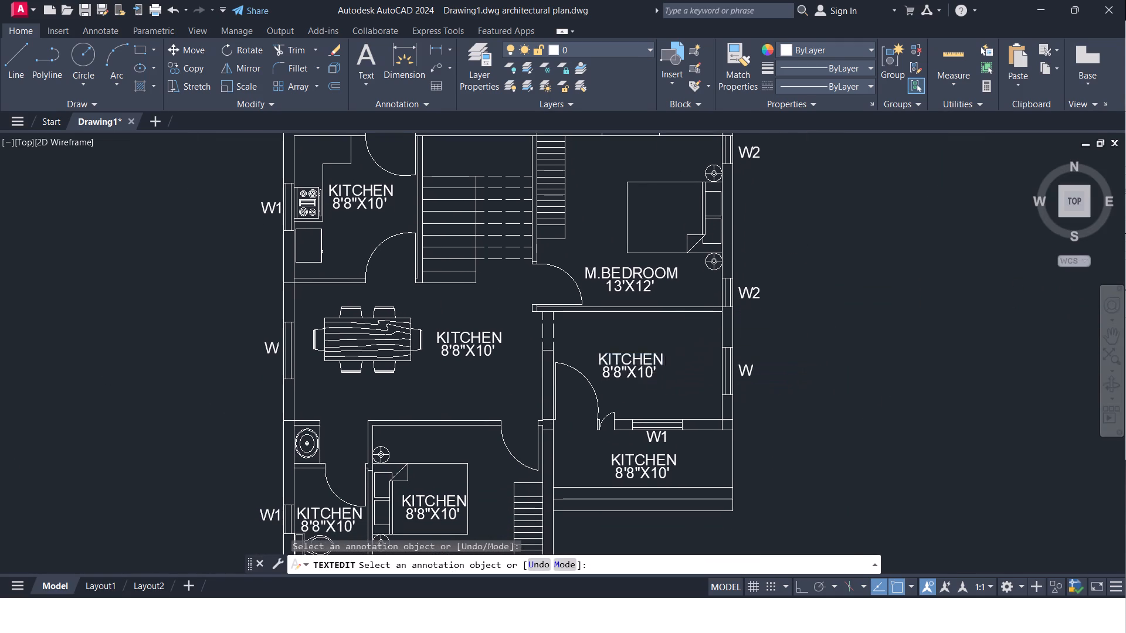
{"action": "left_click", "coordinate": [642, 359]}
{"action": "left_click", "coordinate": [663, 360]}
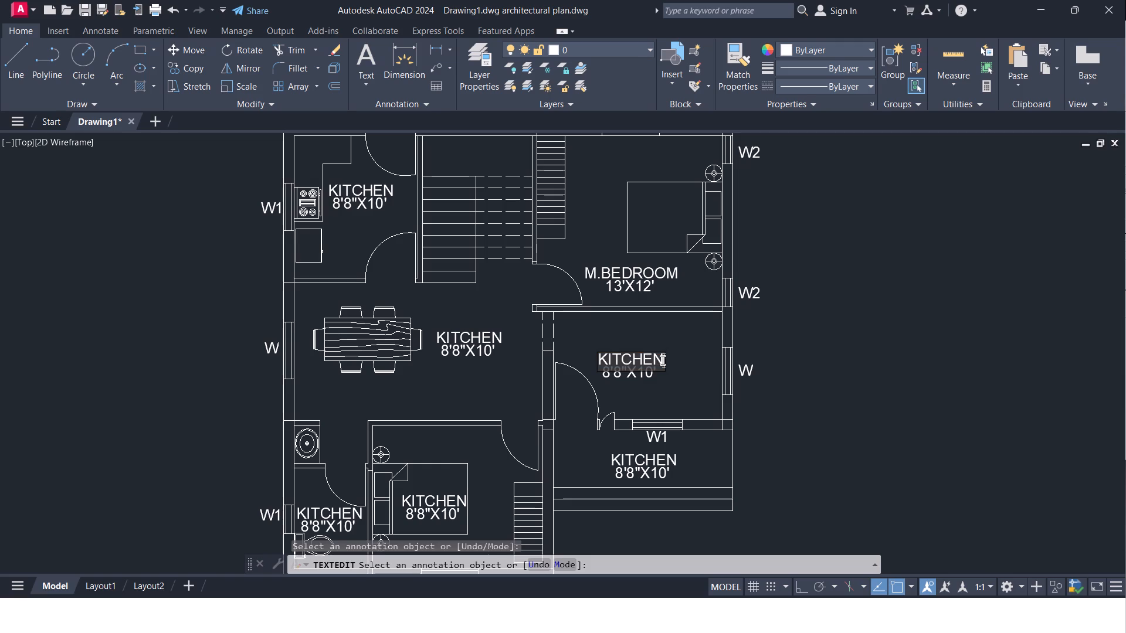
{"action": "scroll", "coordinate": [662, 360], "scroll_direction": "up", "scroll_amount": 4}
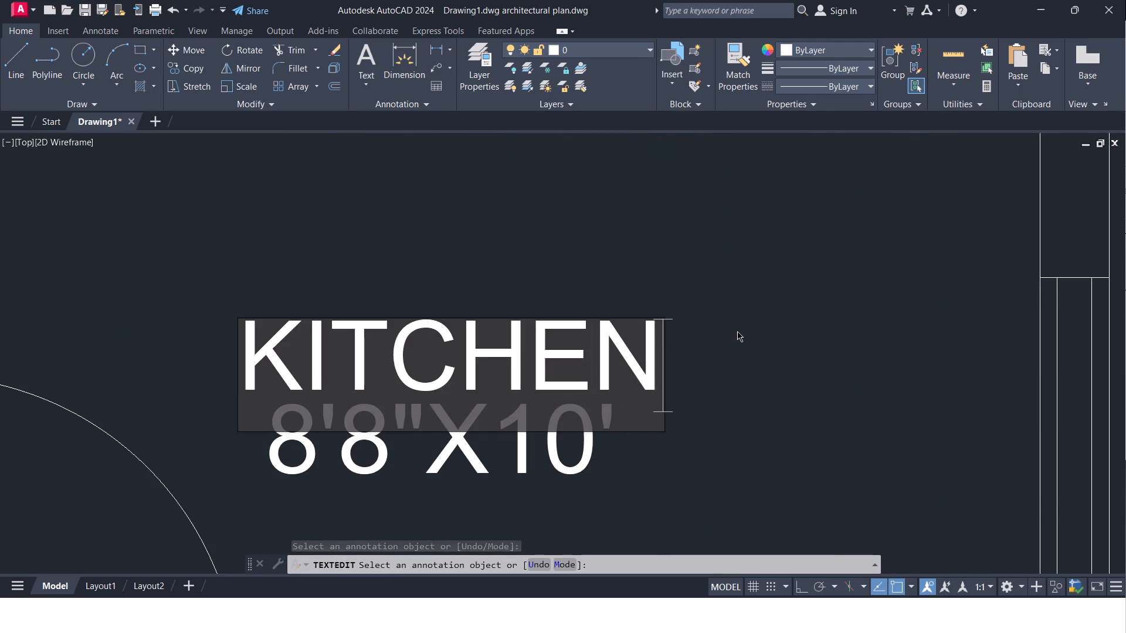
{"action": "key", "text": "BackSpace"}
{"action": "key", "text": "BackSpace"}
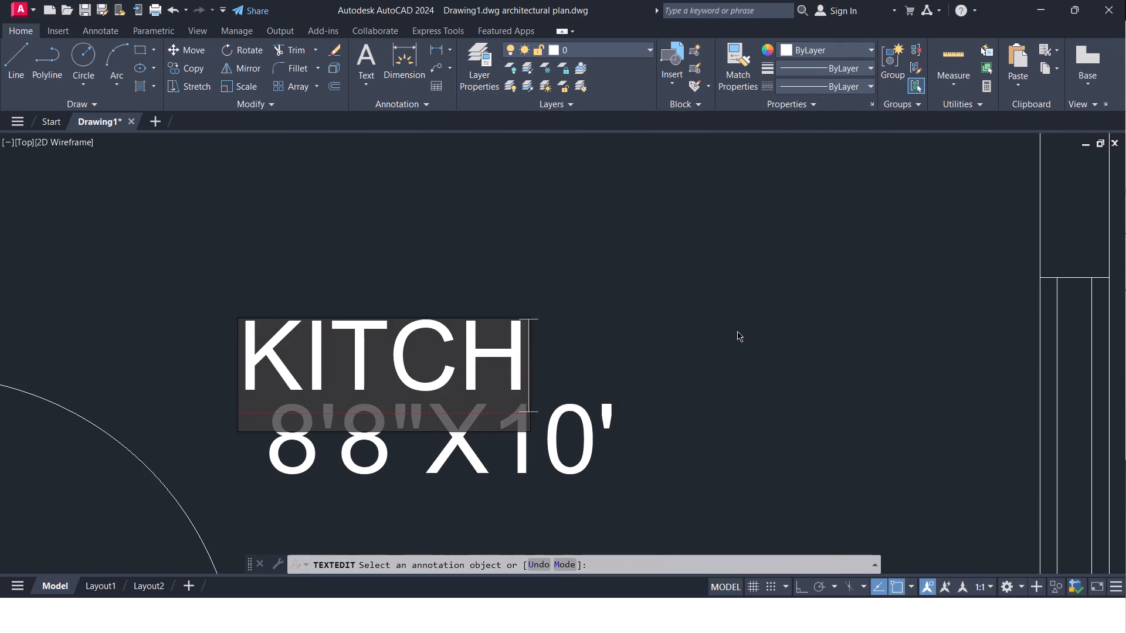
{"action": "key", "text": "BackSpace"}
{"action": "key", "text": "BackSpace"}
{"action": "key", "text": "BackSpace"}
{"action": "key", "text": "BackSpace"}
{"action": "key", "text": "BackSpace"}
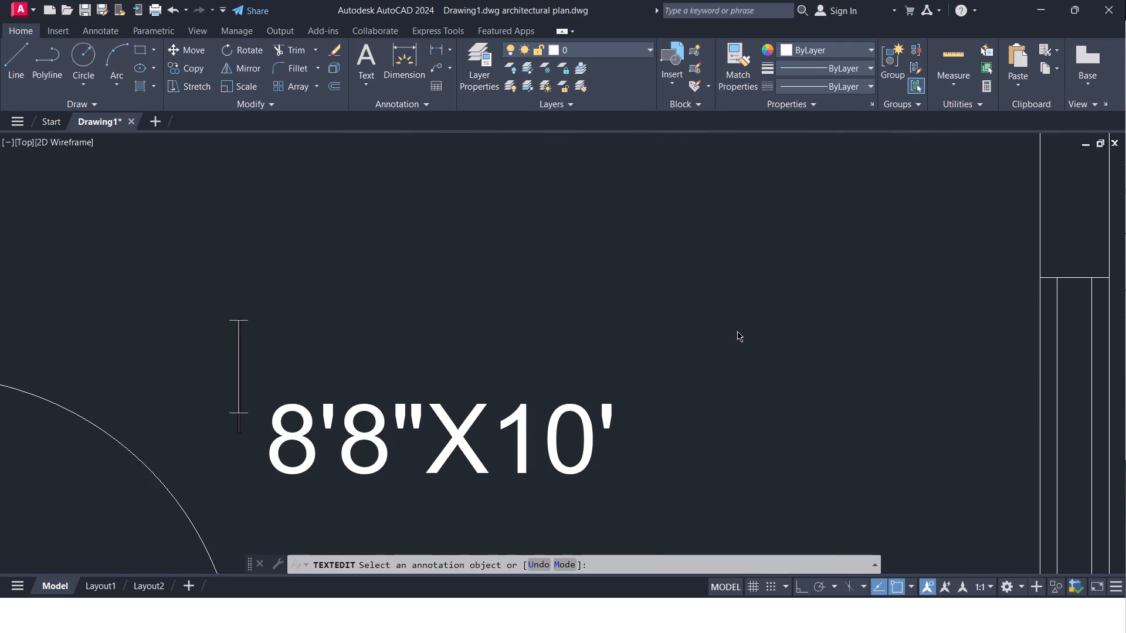
{"action": "type", "text": "LIVING"}
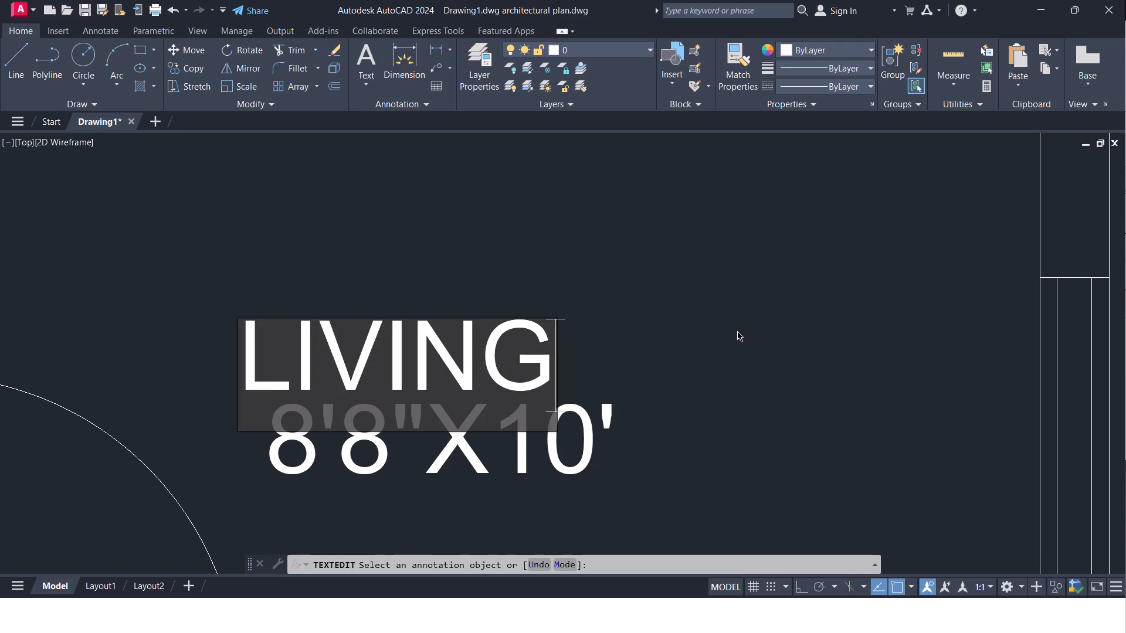
{"action": "key", "text": "Left"}
{"action": "key", "text": "Left"}
{"action": "key", "text": "Left"}
{"action": "key", "text": "Left"}
{"action": "key", "text": "Left"}
{"action": "key", "text": "Left"}
{"action": "key", "text": "space"}
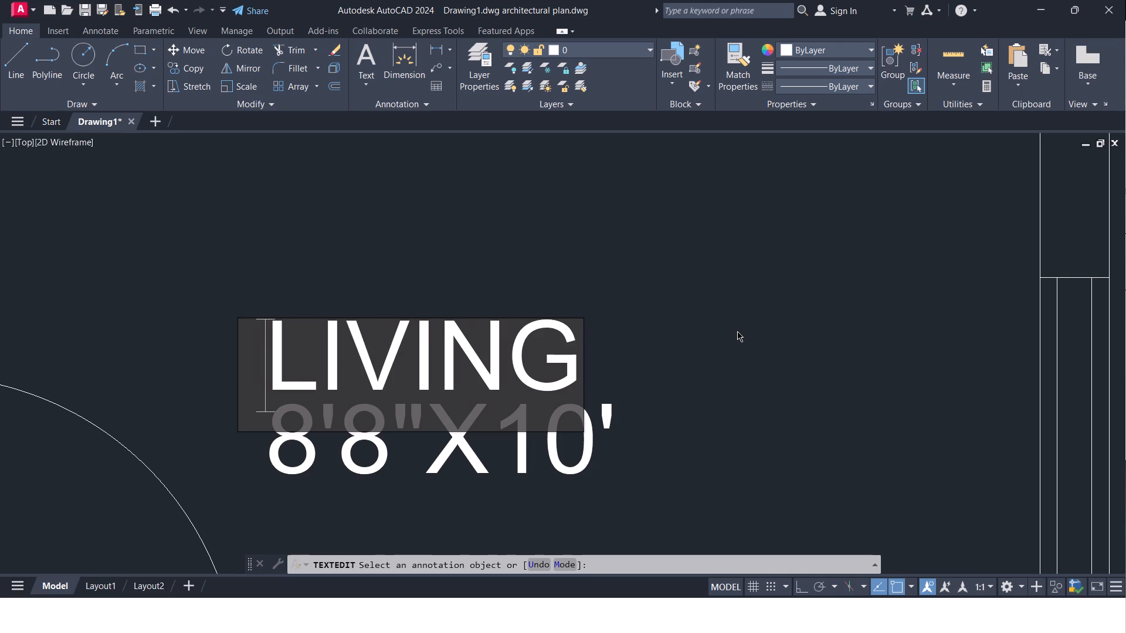
{"action": "left_click", "coordinate": [727, 377]}
Change the size text under LIVING to 11'X8'4".
{"action": "left_click", "coordinate": [584, 430]}
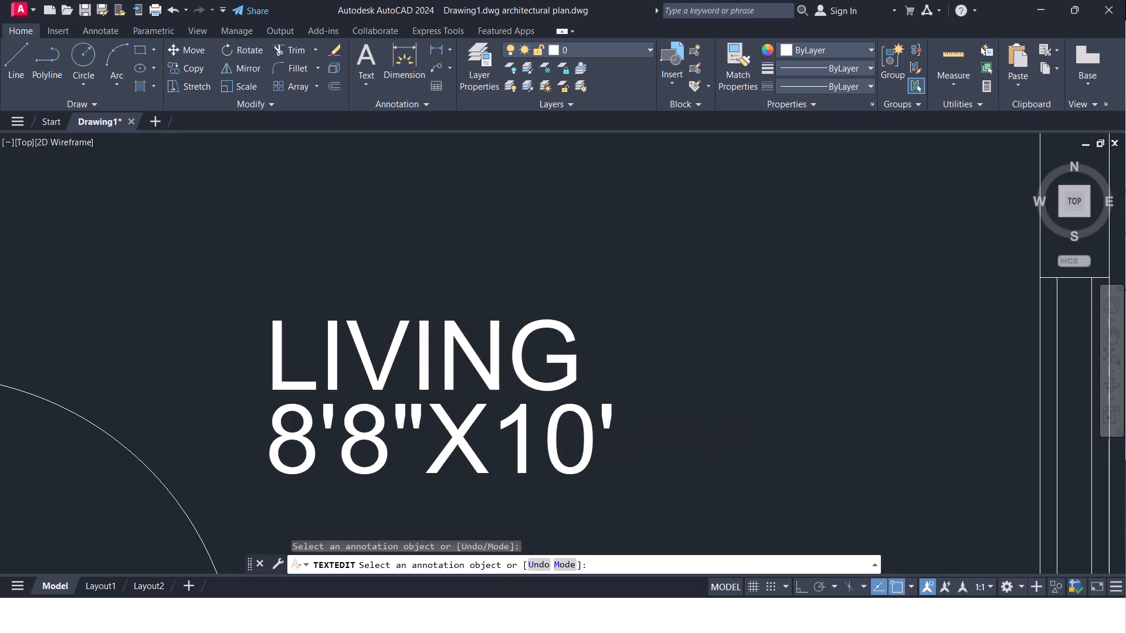
{"action": "left_click", "coordinate": [584, 430]}
{"action": "left_click", "coordinate": [592, 431]}
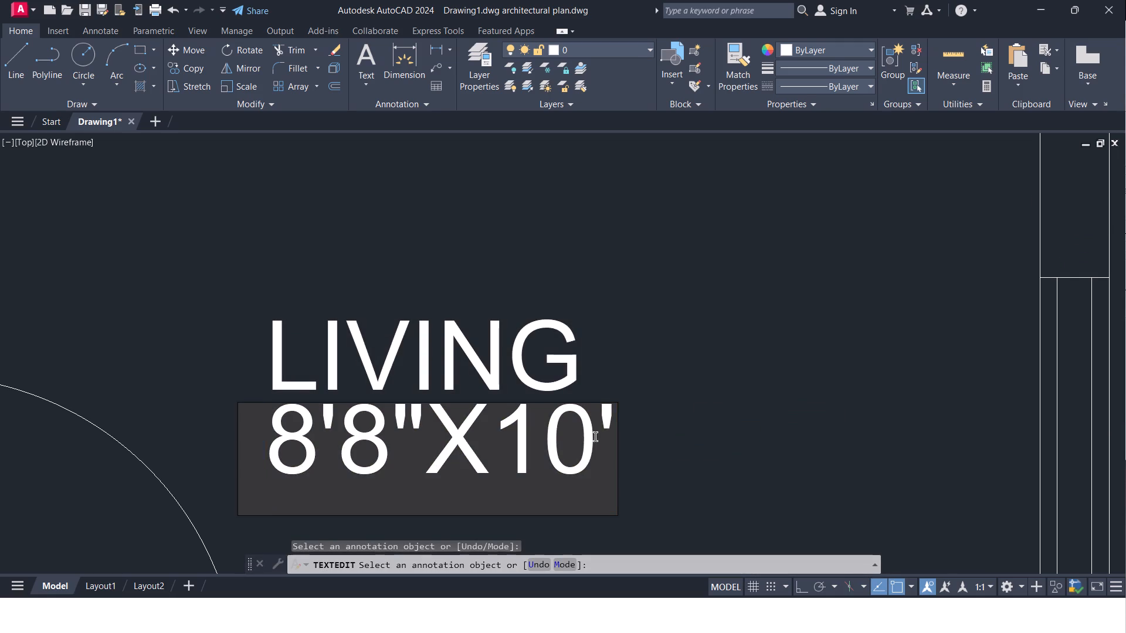
{"action": "key", "text": "BackSpace"}
{"action": "key", "text": "BackSpace"}
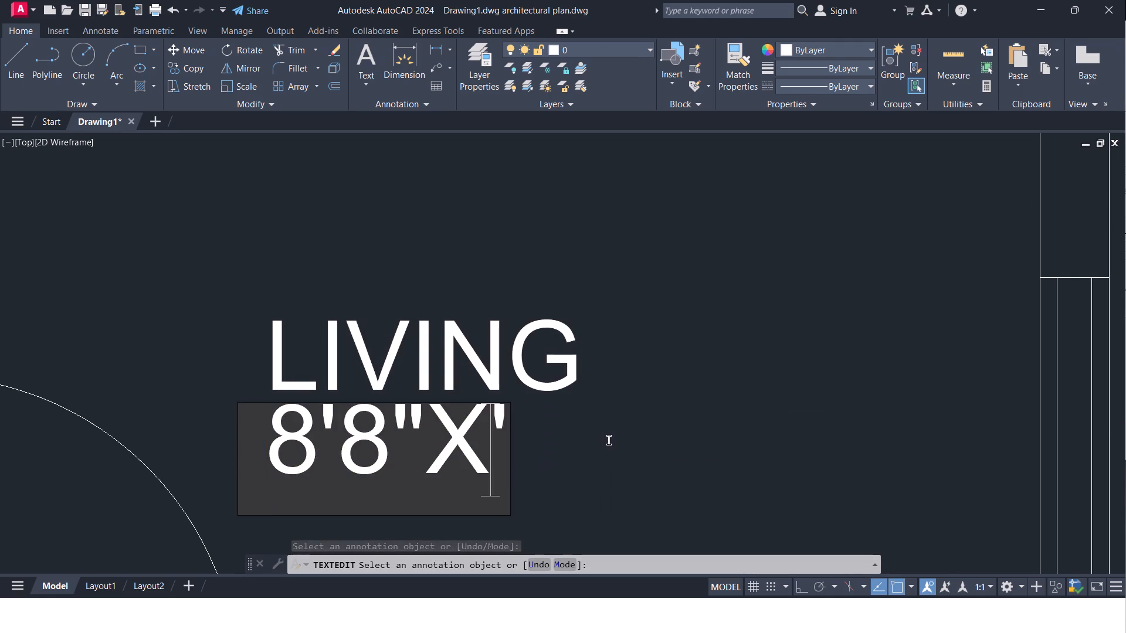
{"action": "key", "text": "BackSpace"}
{"action": "key", "text": "BackSpace"}
{"action": "key", "text": "BackSpace"}
{"action": "key", "text": "BackSpace"}
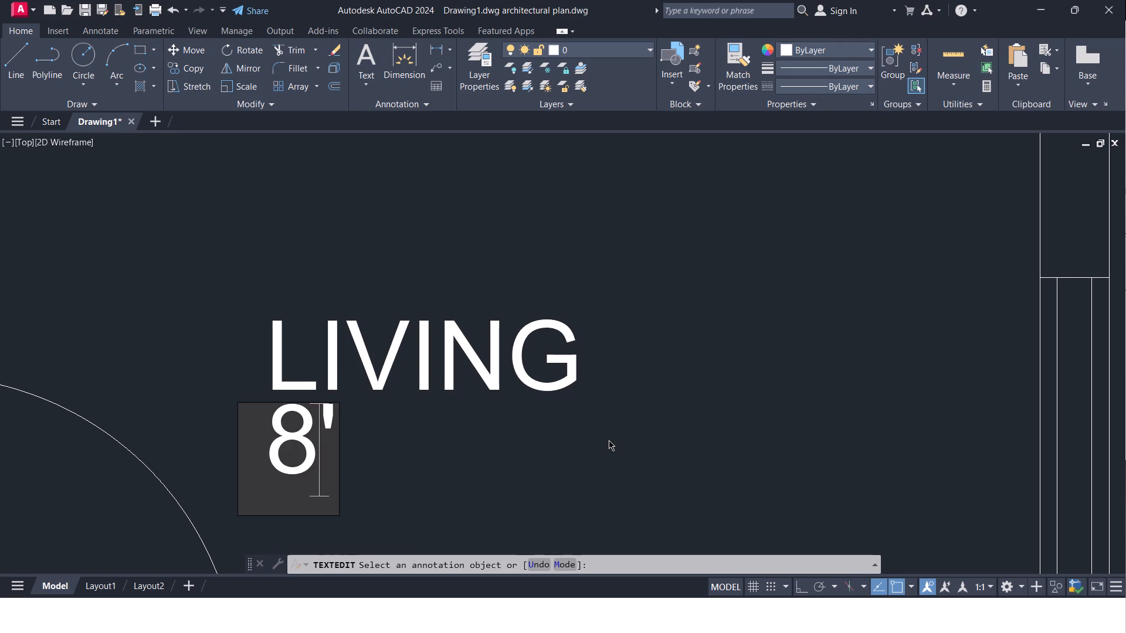
{"action": "key", "text": "BackSpace"}
{"action": "type", "text": "11"}
{"action": "key", "text": "Right"}
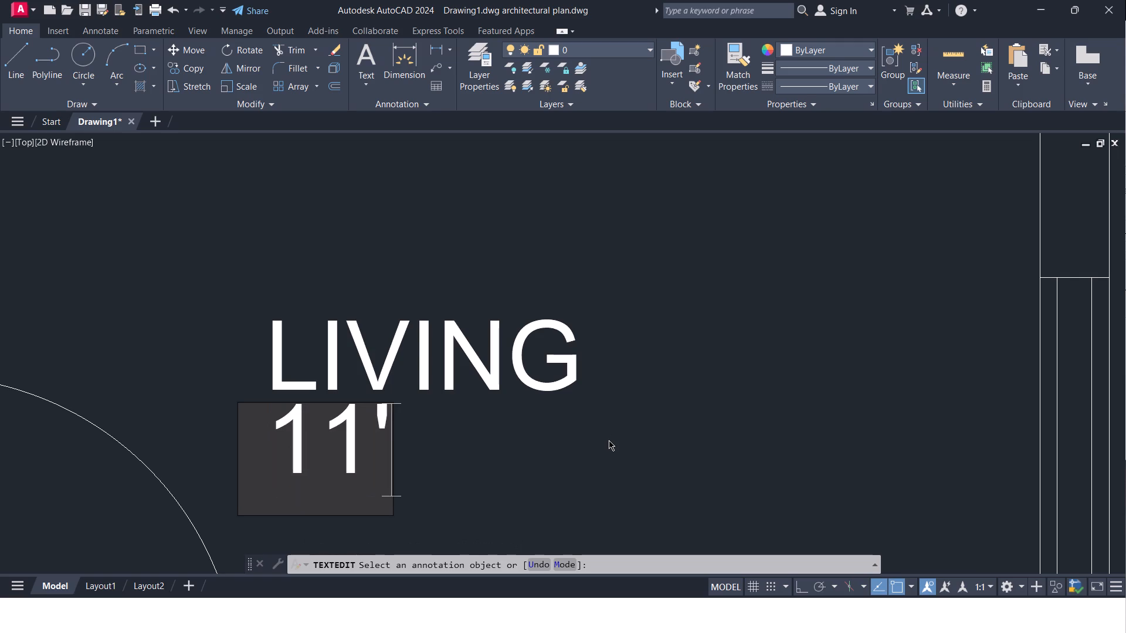
{"action": "key", "text": "x"}
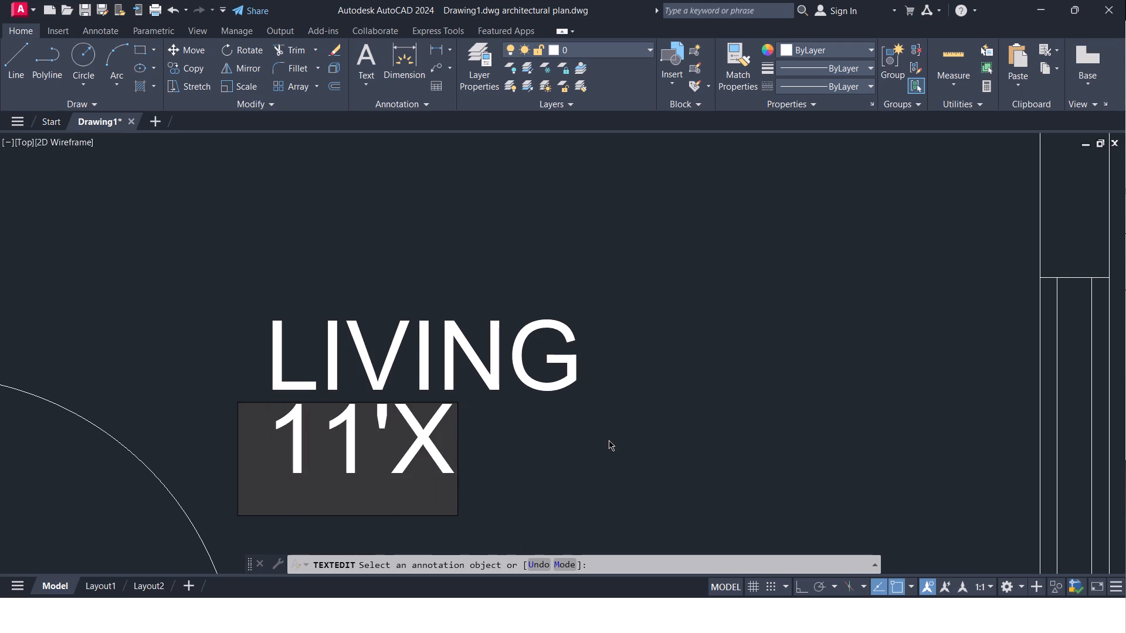
{"action": "key", "text": "8"}
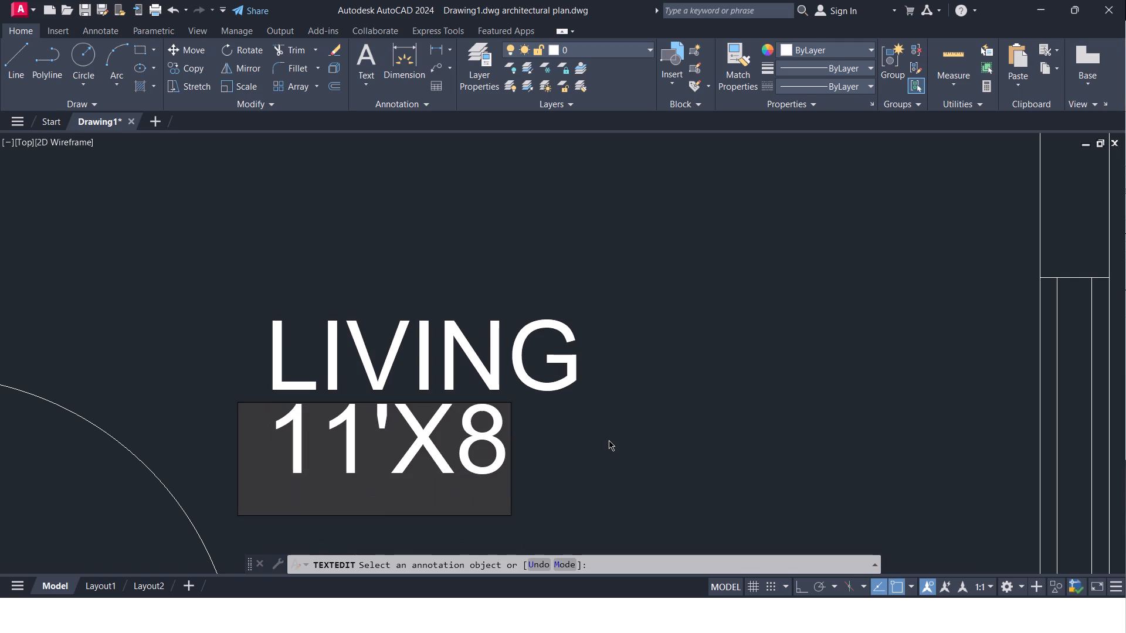
{"action": "key", "text": "apostrophe"}
{"action": "type", "text": "4\""}
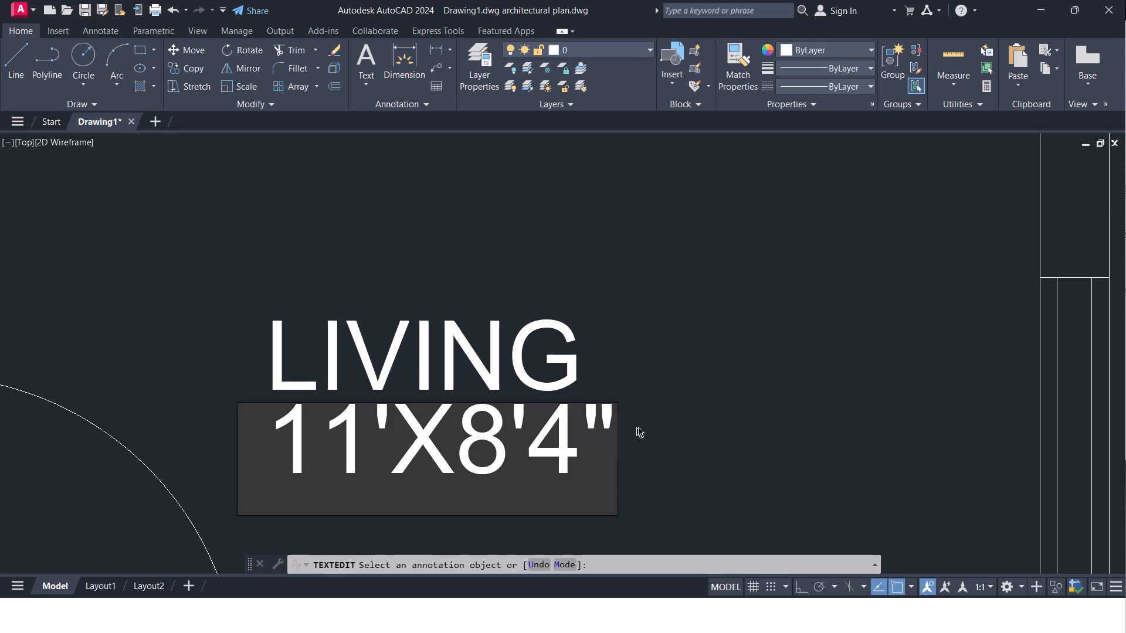
{"action": "left_click", "coordinate": [674, 411]}
Change the KITCHEN text in the southeast porch to SITOUT, with one leading space to centre it over its size text.
{"action": "scroll", "coordinate": [674, 411], "scroll_direction": "down", "scroll_amount": 3}
{"action": "middle_click_drag", "start_coordinate": [678, 408], "coordinate": [681, 300]}
{"action": "scroll", "coordinate": [678, 408], "scroll_direction": "down", "scroll_amount": 1}
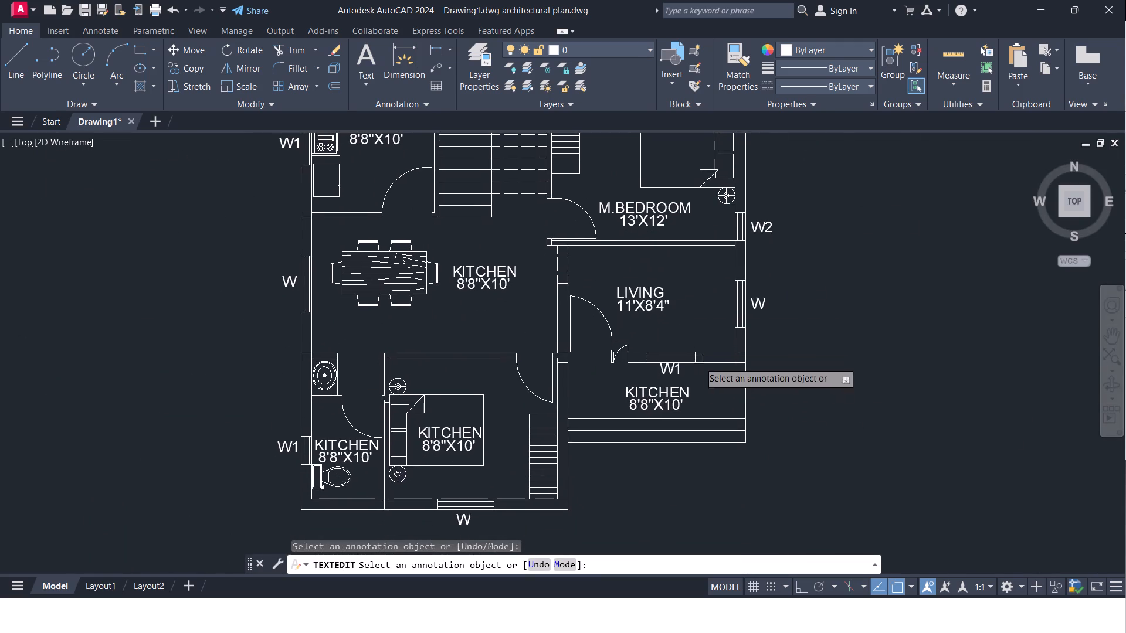
{"action": "scroll", "coordinate": [677, 406], "scroll_direction": "up", "scroll_amount": 3}
{"action": "left_click", "coordinate": [637, 358]}
{"action": "left_click", "coordinate": [637, 358]}
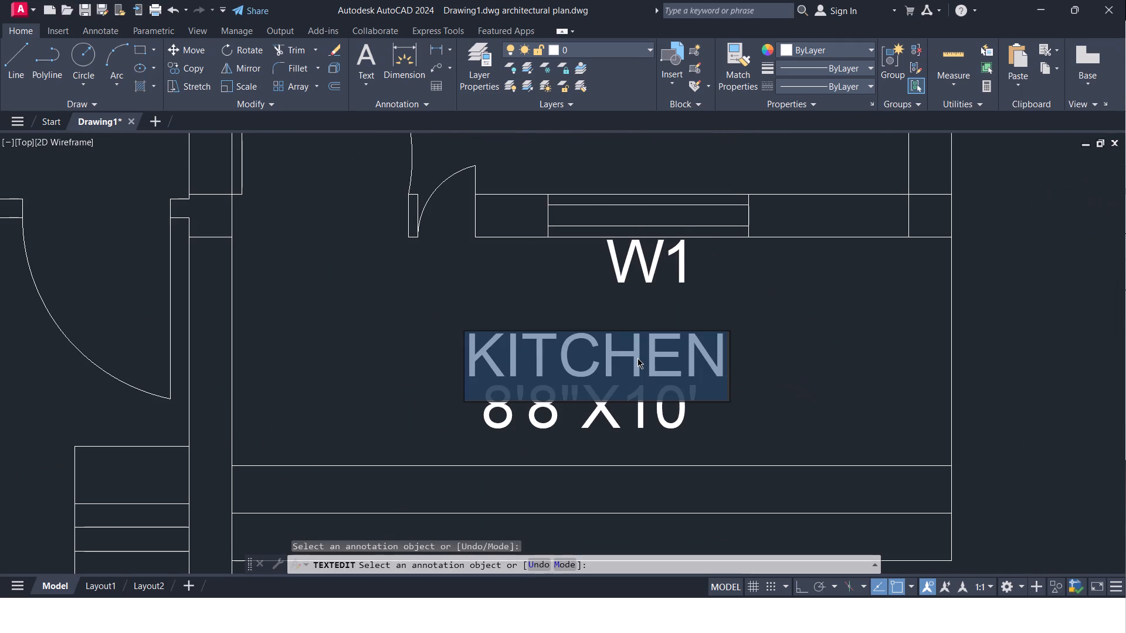
{"action": "left_click", "coordinate": [705, 359]}
{"action": "left_click", "coordinate": [711, 362]}
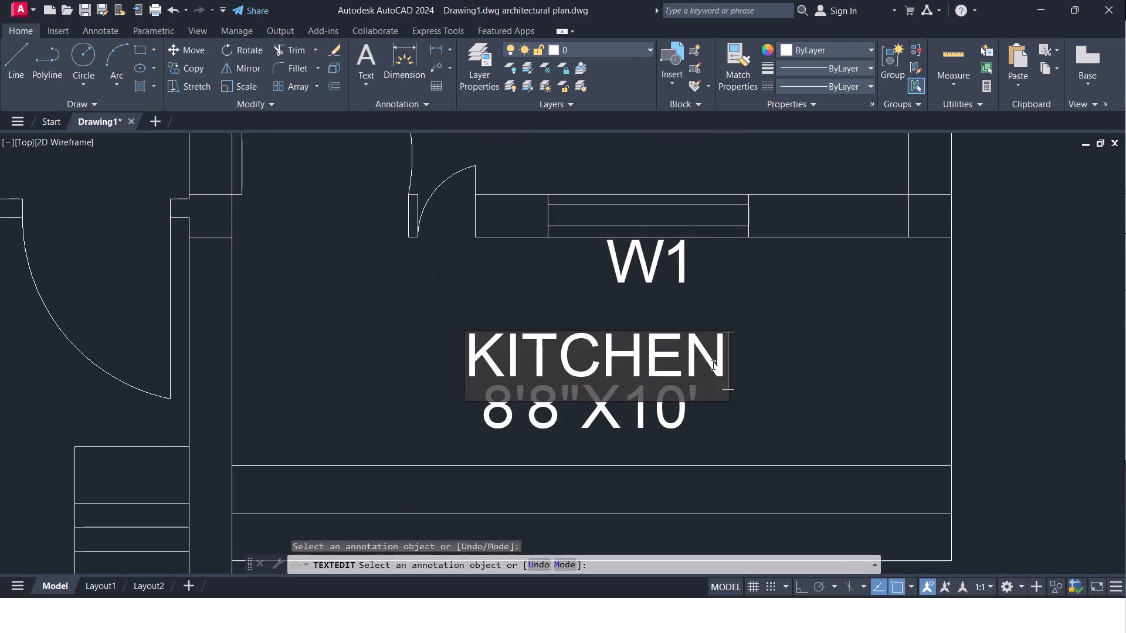
{"action": "key", "text": "BackSpace"}
{"action": "key", "text": "BackSpace"}
{"action": "key", "text": "BackSpace"}
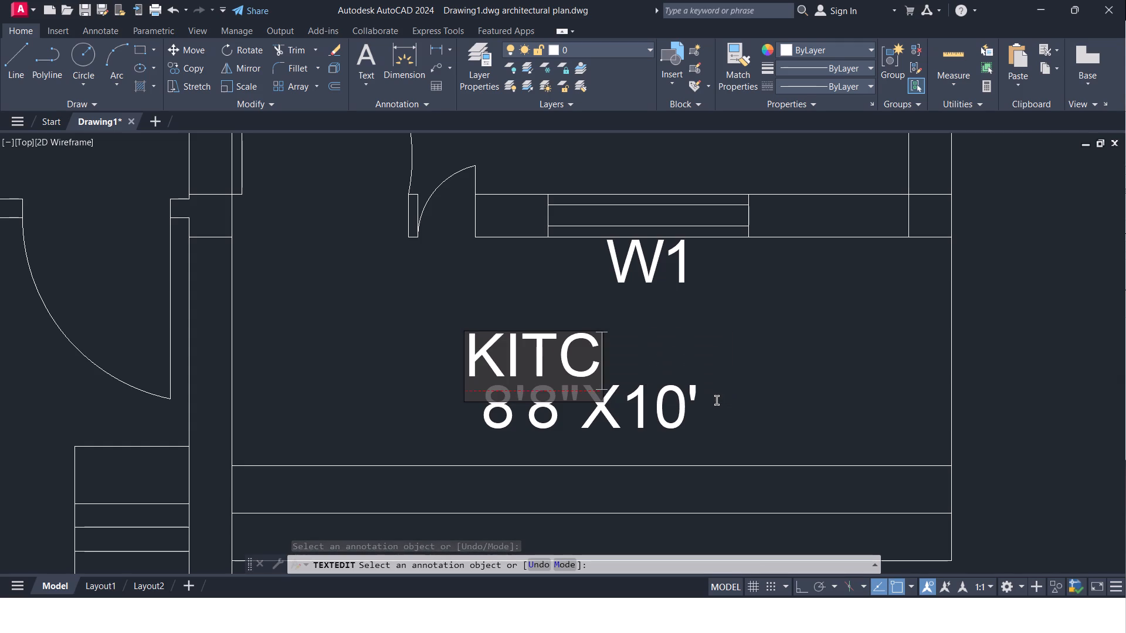
{"action": "key", "text": "BackSpace"}
{"action": "key", "text": "BackSpace"}
{"action": "key", "text": "BackSpace"}
{"action": "key", "text": "BackSpace"}
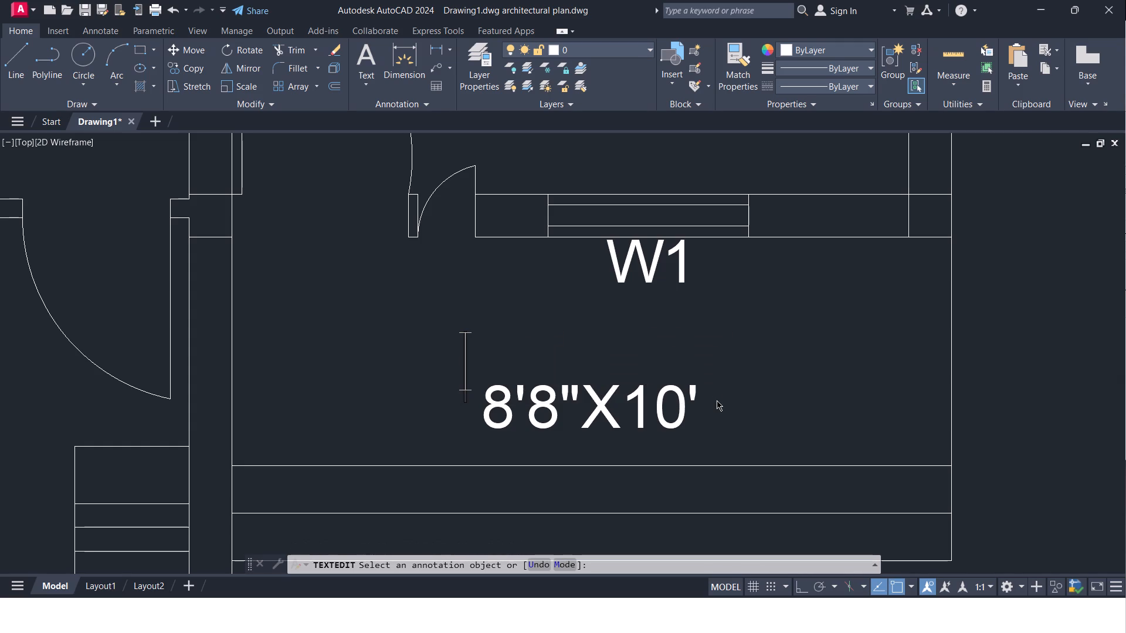
{"action": "type", "text": "SIT"}
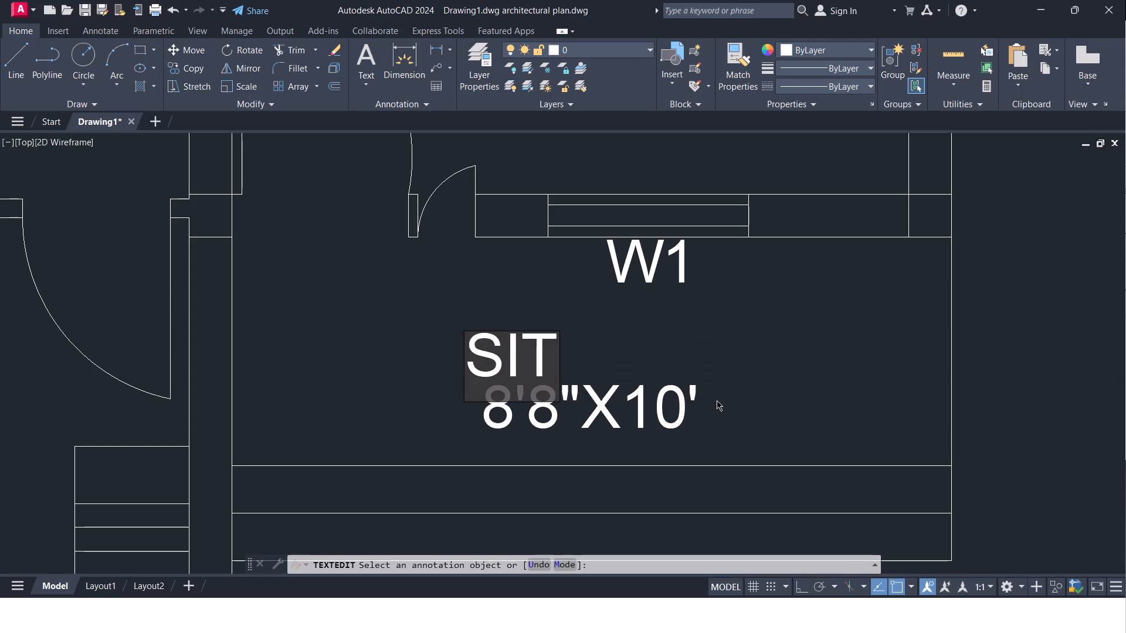
{"action": "type", "text": "OUT"}
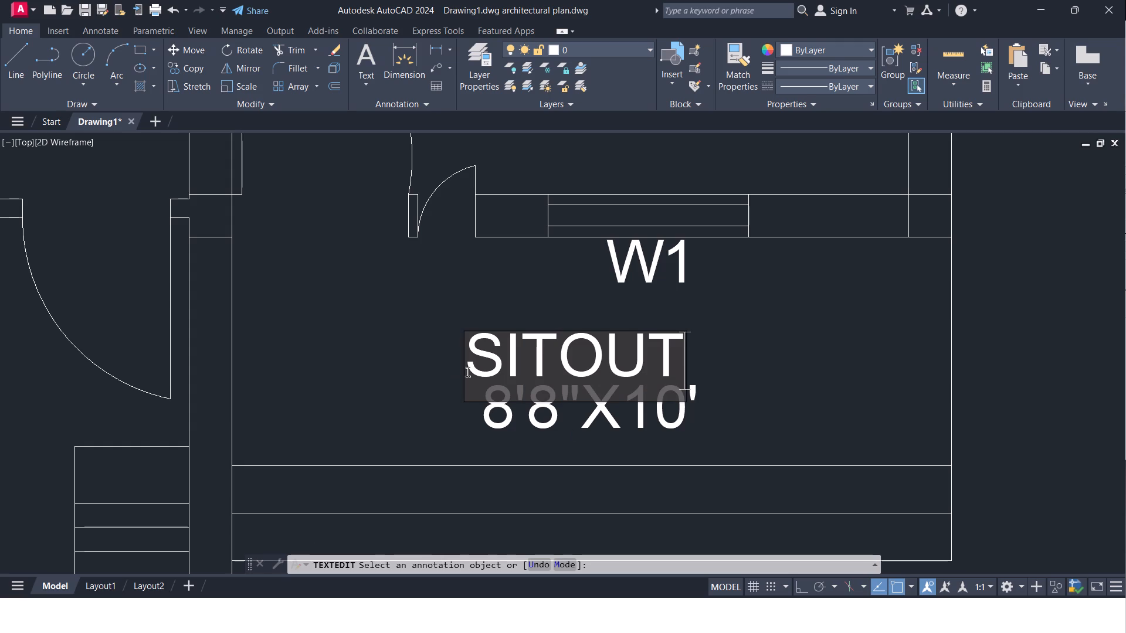
{"action": "left_click", "coordinate": [473, 367]}
{"action": "key", "text": "space"}
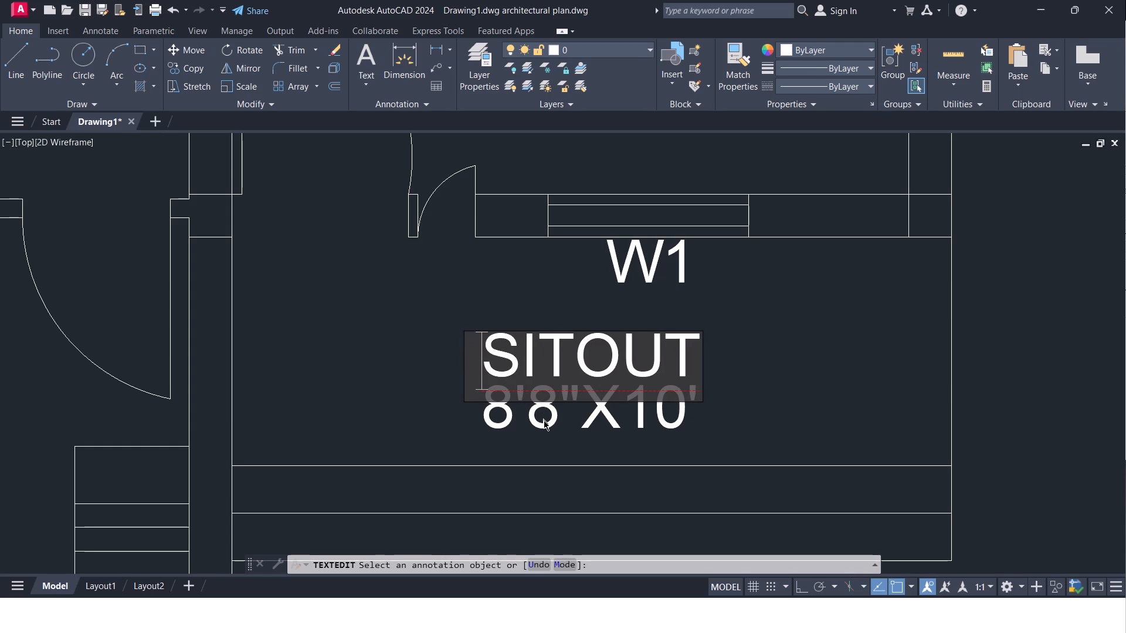
{"action": "left_click", "coordinate": [560, 431]}
Change the size text under SITOUT to 11'9"X4'.
{"action": "left_click", "coordinate": [597, 409]}
{"action": "left_click", "coordinate": [597, 409]}
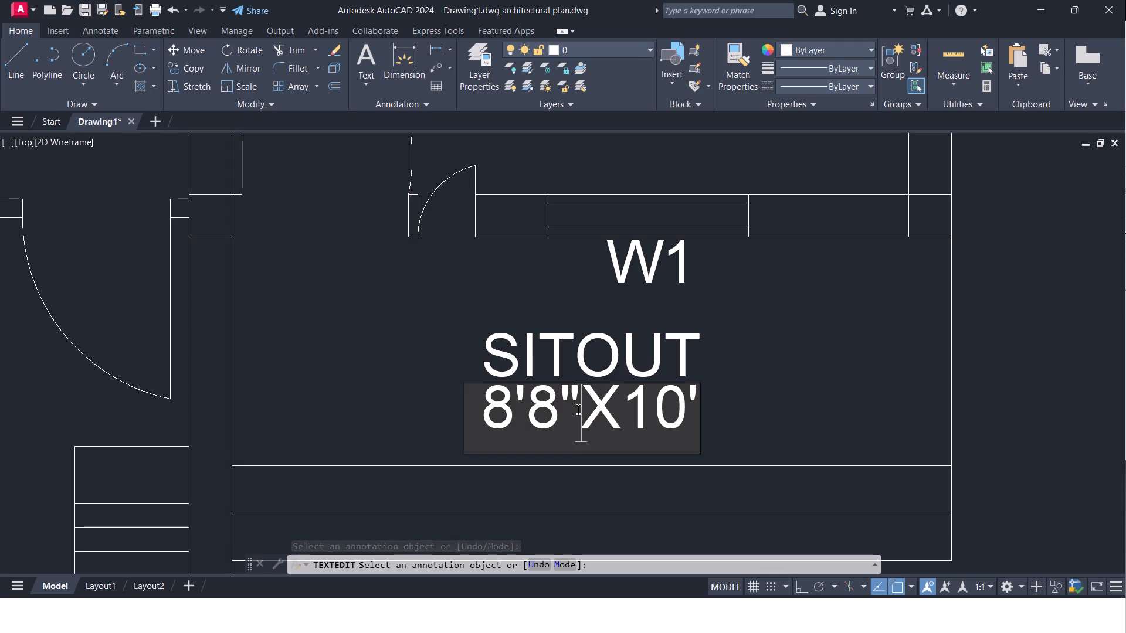
{"action": "key", "text": "BackSpace"}
{"action": "key", "text": "BackSpace"}
{"action": "key", "text": "BackSpace"}
{"action": "key", "text": "BackSpace"}
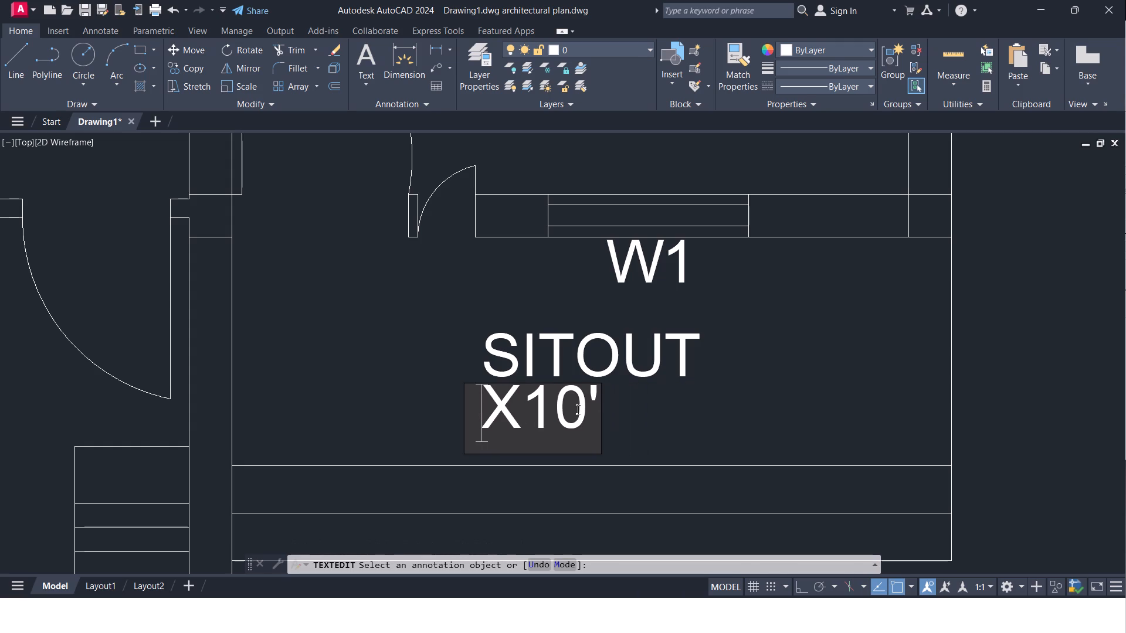
{"action": "type", "text": "11'"}
{"action": "type", "text": "9\""}
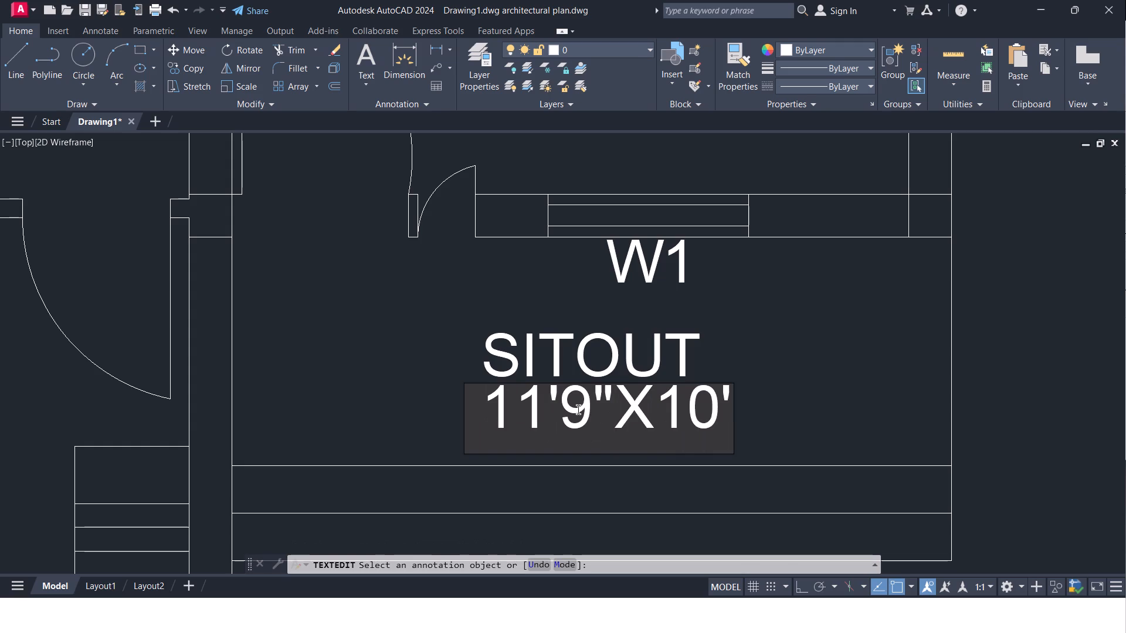
{"action": "key", "text": "Right"}
{"action": "key", "text": "Right"}
{"action": "key", "text": "Right"}
{"action": "key", "text": "BackSpace"}
{"action": "key", "text": "BackSpace"}
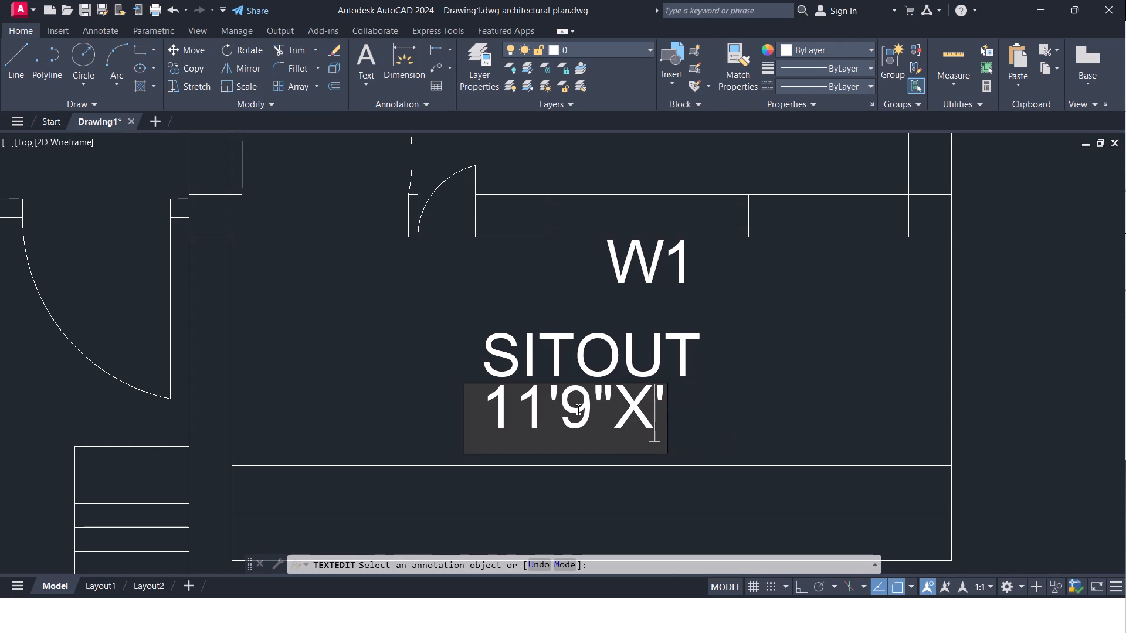
{"action": "key", "text": "4"}
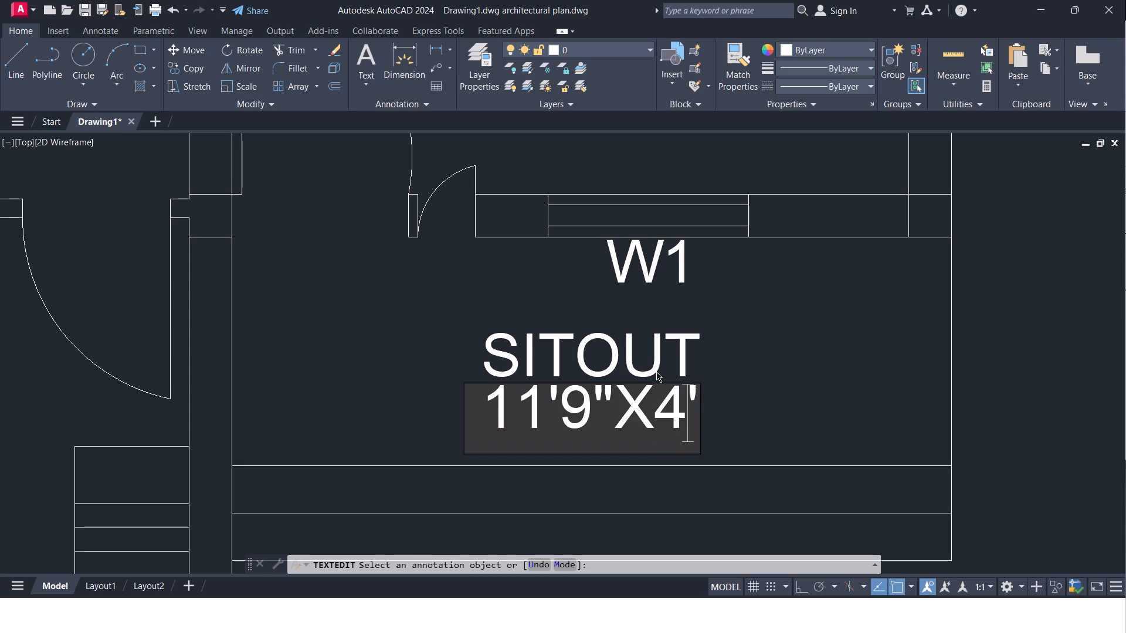
{"action": "left_click", "coordinate": [732, 376]}
Change the KITCHEN text over the bed in the south bedroom to BEDROOM.
{"action": "scroll", "coordinate": [744, 371], "scroll_direction": "down", "scroll_amount": 1}
{"action": "middle_click_drag", "start_coordinate": [747, 367], "coordinate": [749, 289]}
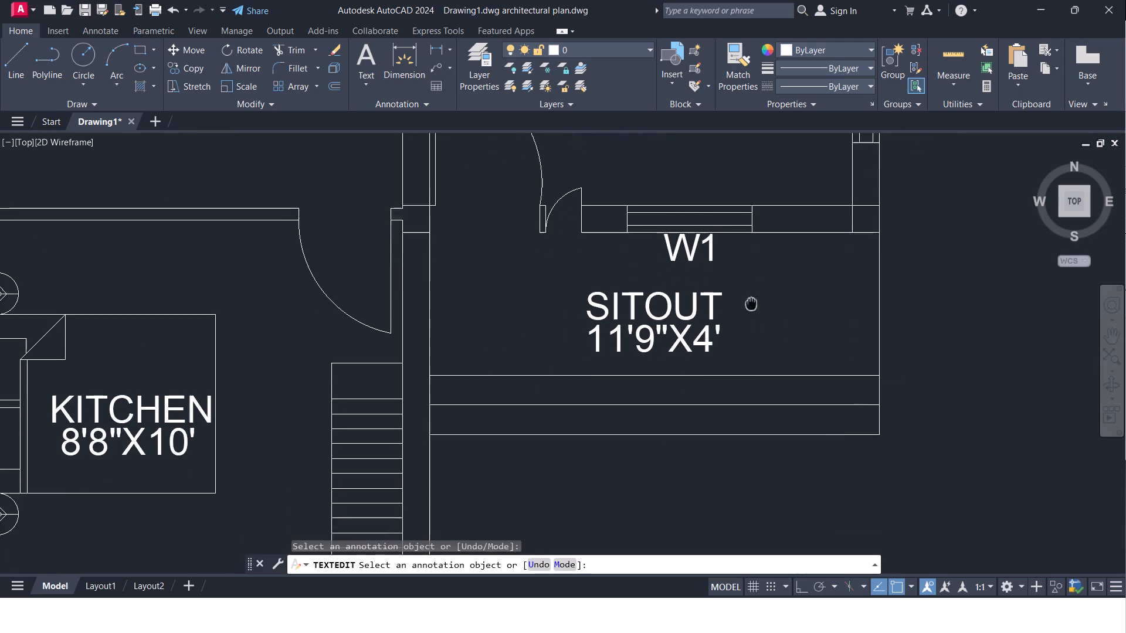
{"action": "middle_click_drag", "start_coordinate": [749, 289], "coordinate": [747, 276]}
{"action": "scroll", "coordinate": [747, 276], "scroll_direction": "down", "scroll_amount": 1}
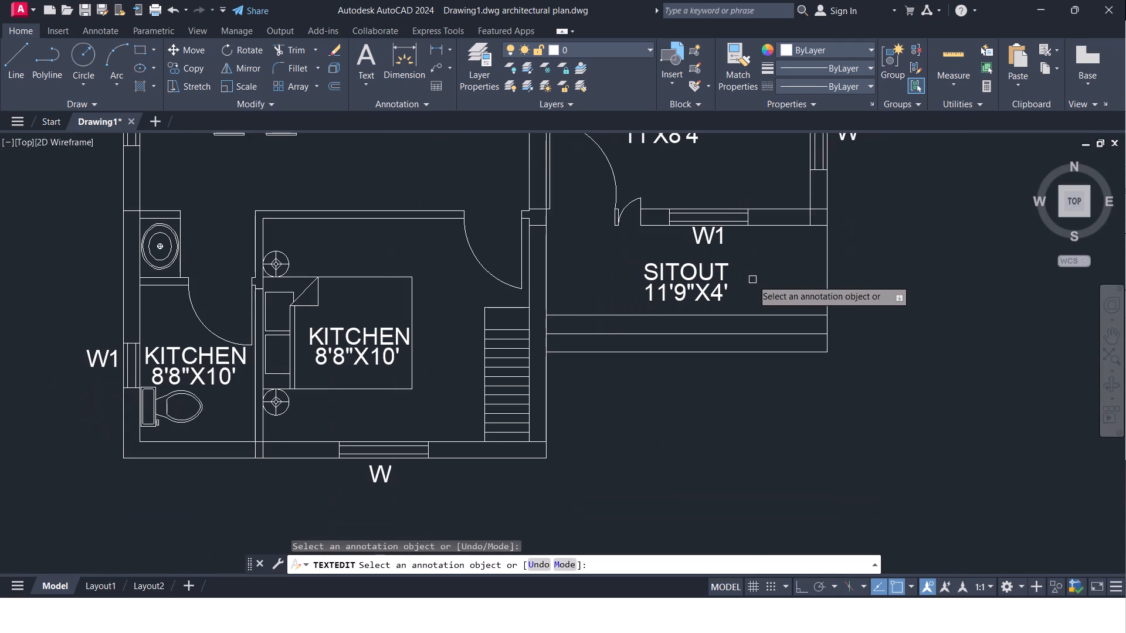
{"action": "scroll", "coordinate": [755, 281], "scroll_direction": "down", "scroll_amount": 1}
{"action": "scroll", "coordinate": [493, 316], "scroll_direction": "up", "scroll_amount": 4}
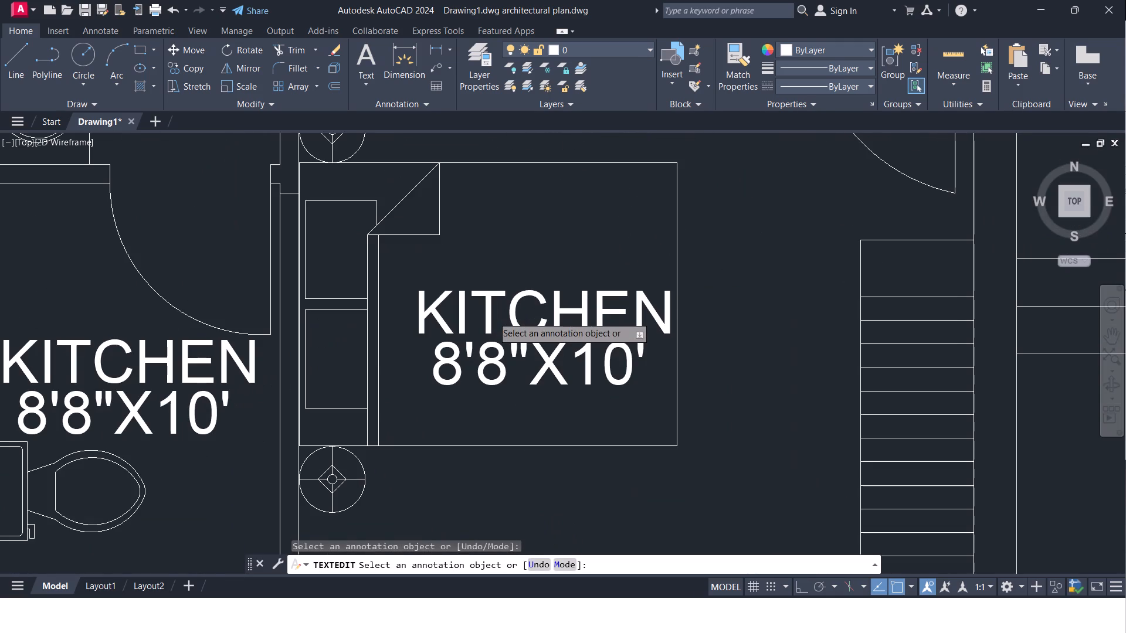
{"action": "double_click", "coordinate": [487, 320]}
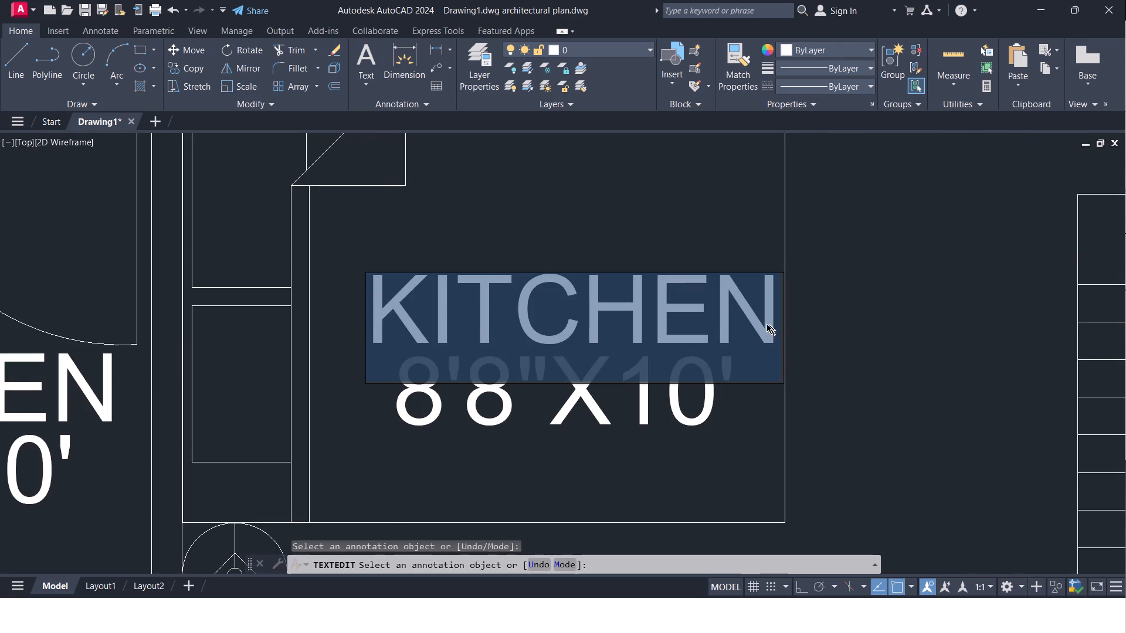
{"action": "left_click", "coordinate": [764, 323]}
{"action": "key", "text": "BackSpace"}
{"action": "key", "text": "BackSpace"}
{"action": "key", "text": "BackSpace"}
{"action": "key", "text": "BackSpace"}
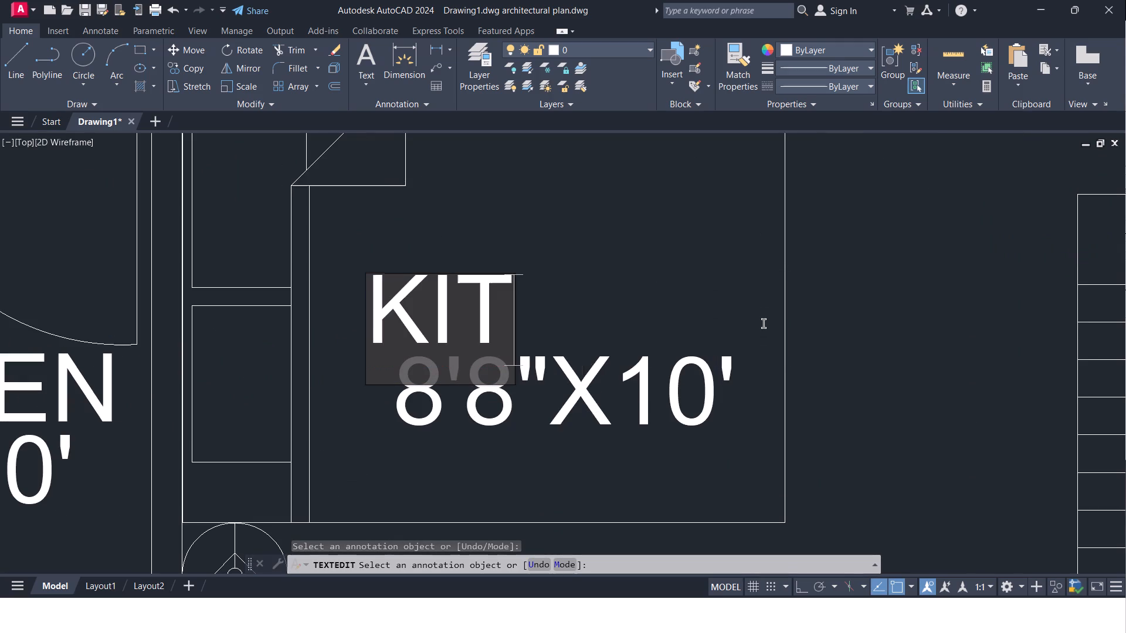
{"action": "key", "text": "BackSpace"}
{"action": "key", "text": "BackSpace"}
{"action": "key", "text": "BackSpace"}
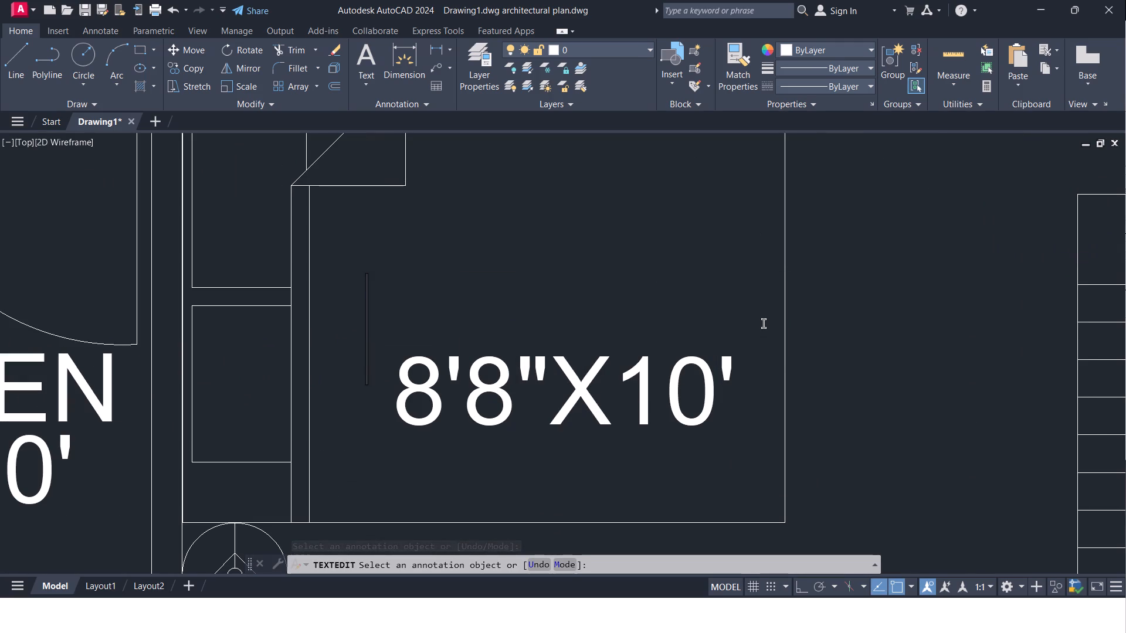
{"action": "type", "text": "BED"}
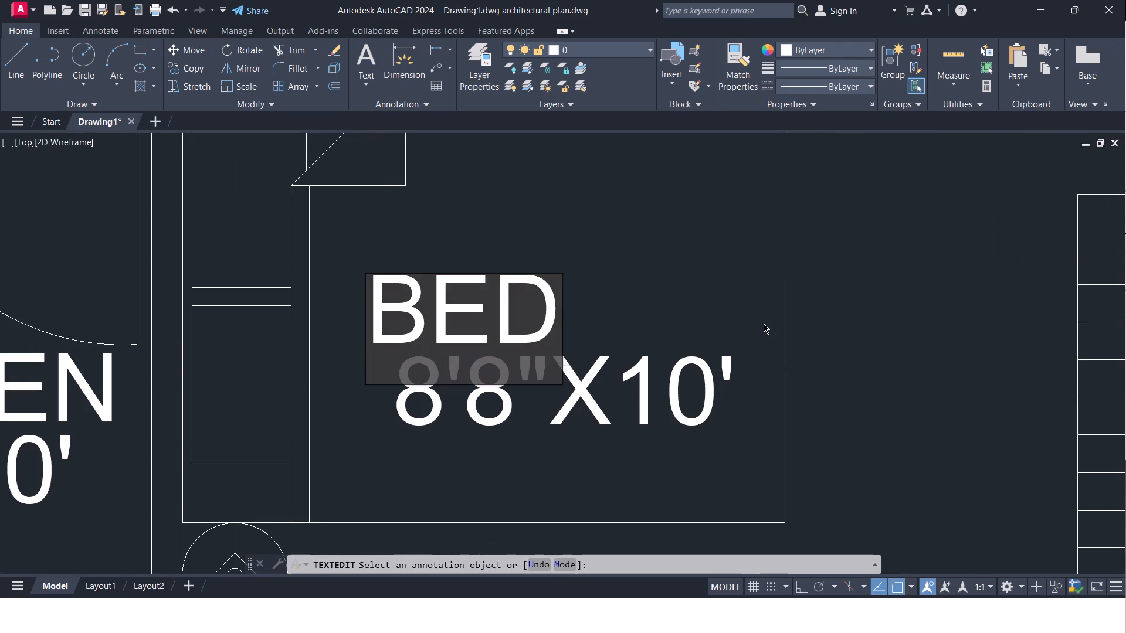
{"action": "key", "text": "r"}
{"action": "key", "text": "o"}
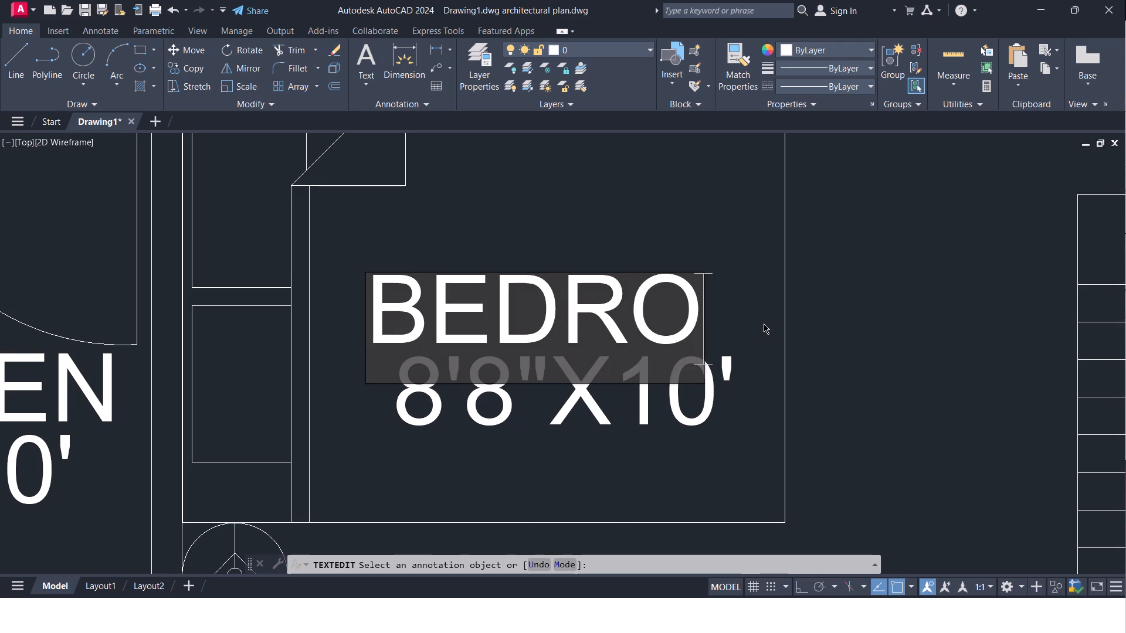
{"action": "key", "text": "o"}
{"action": "key", "text": "m"}
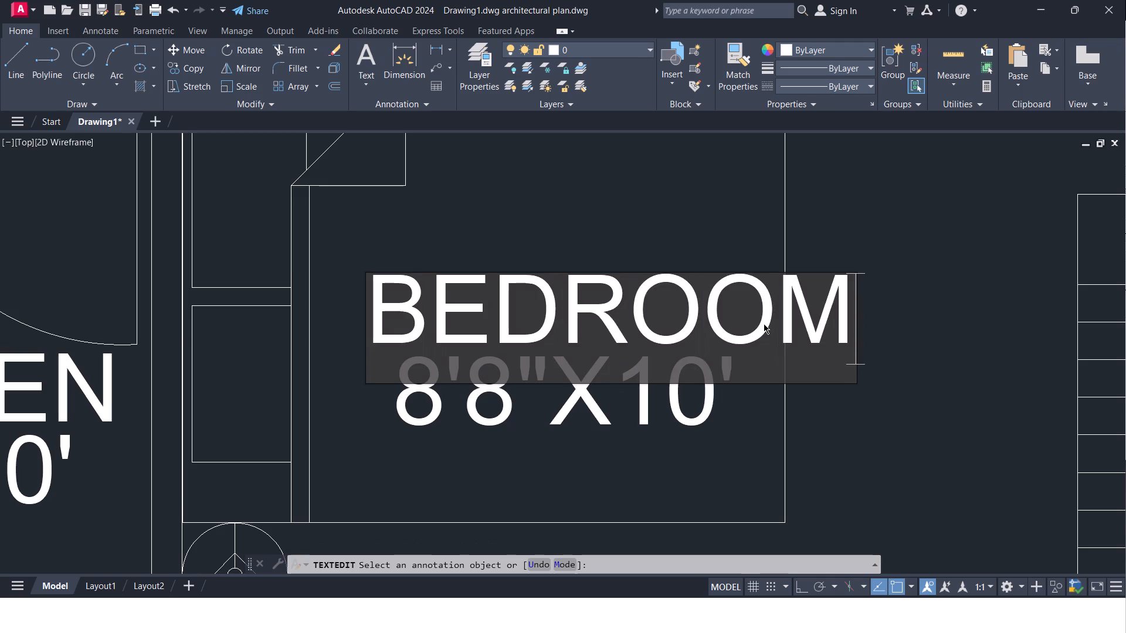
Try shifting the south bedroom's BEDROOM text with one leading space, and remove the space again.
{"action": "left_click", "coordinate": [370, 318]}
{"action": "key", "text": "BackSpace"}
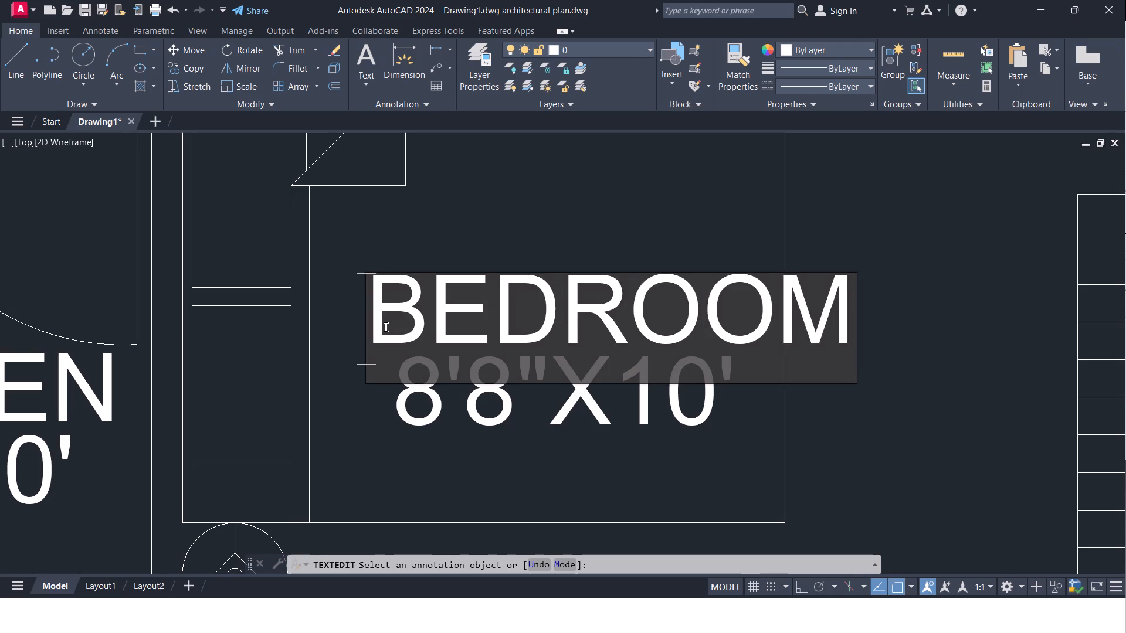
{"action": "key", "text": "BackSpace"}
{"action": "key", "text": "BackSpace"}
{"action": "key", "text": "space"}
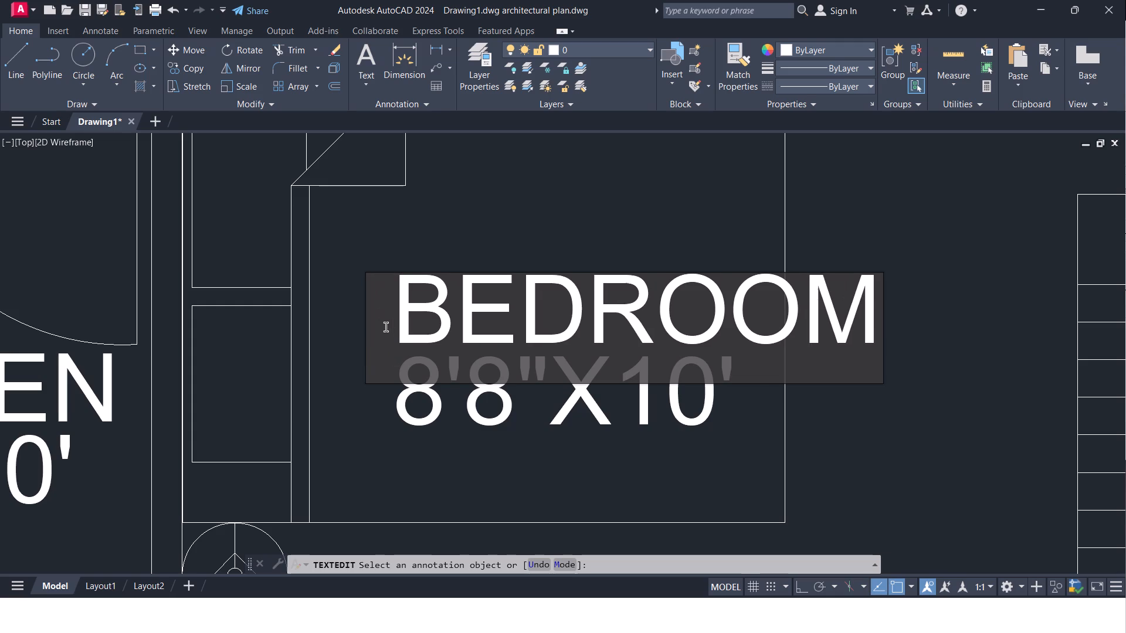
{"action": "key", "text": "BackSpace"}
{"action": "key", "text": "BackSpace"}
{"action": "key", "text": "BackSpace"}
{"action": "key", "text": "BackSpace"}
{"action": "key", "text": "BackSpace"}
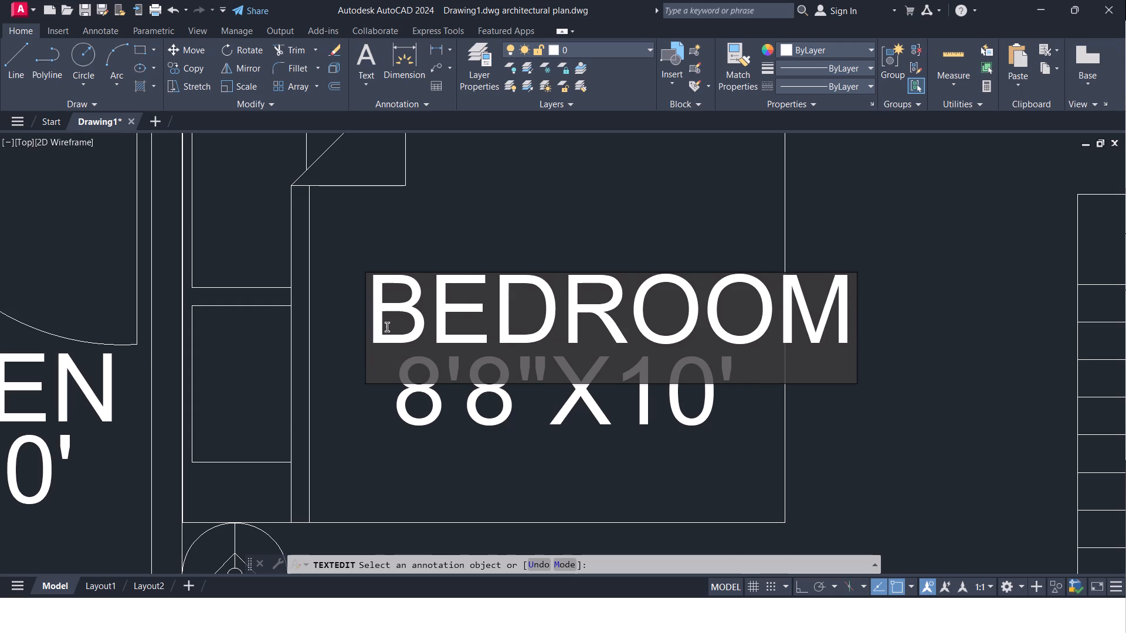
Change the size text under the south bedroom's BEDROOM to 11'X10', adding two extra leading spaces to centre it.
{"action": "left_click", "coordinate": [767, 236]}
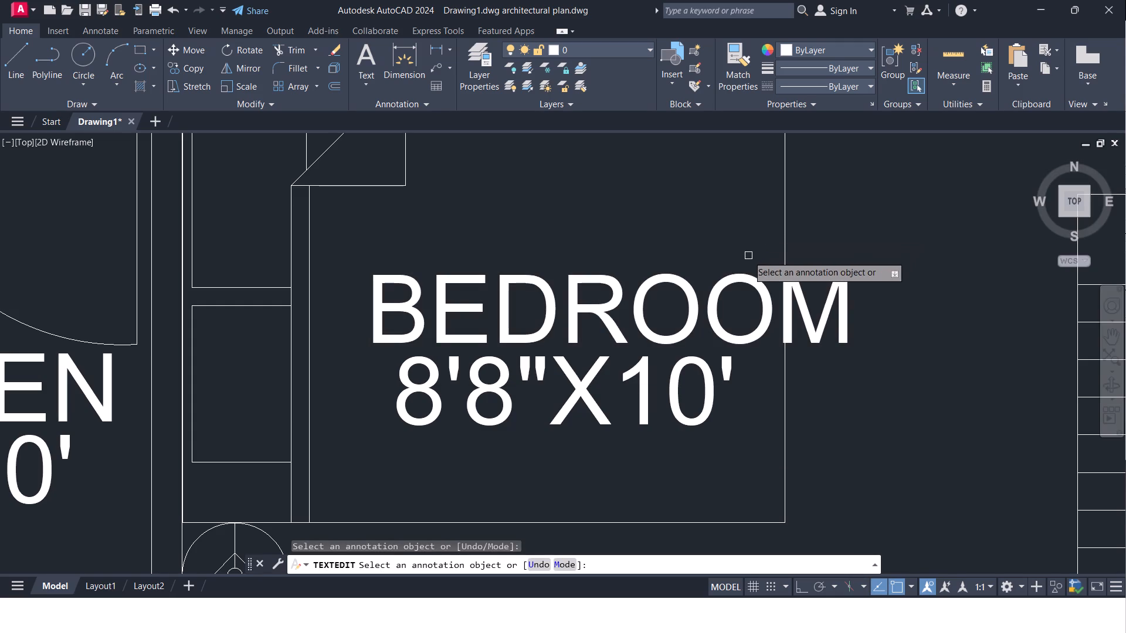
{"action": "key", "text": "Escape"}
{"action": "left_click", "coordinate": [640, 406]}
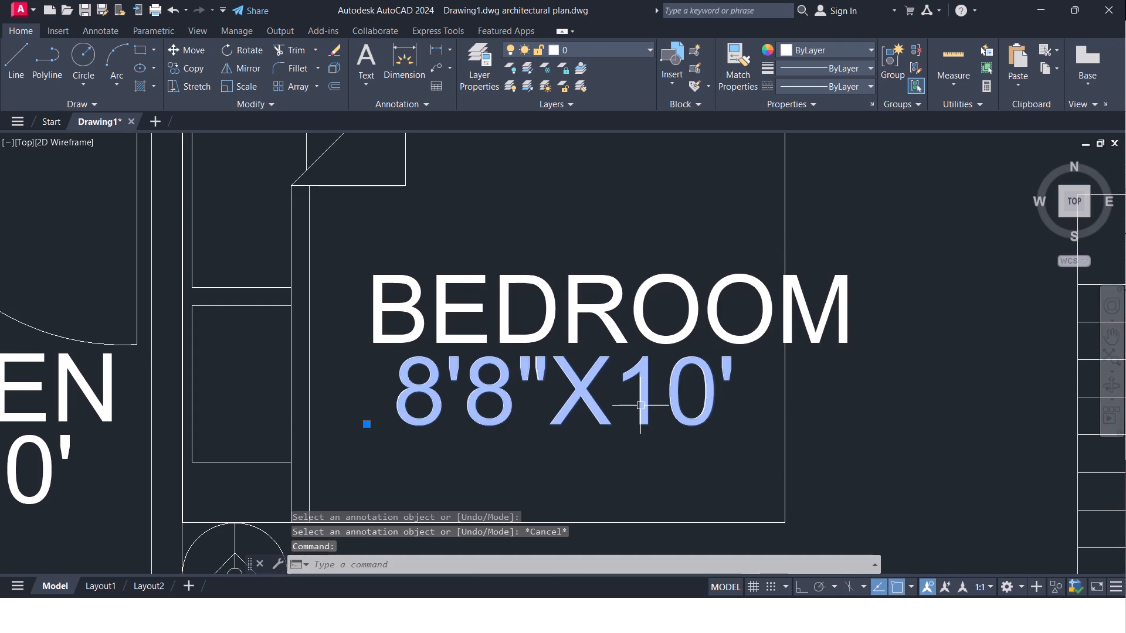
{"action": "right_click", "coordinate": [640, 406]}
{"action": "left_click", "coordinate": [650, 61]}
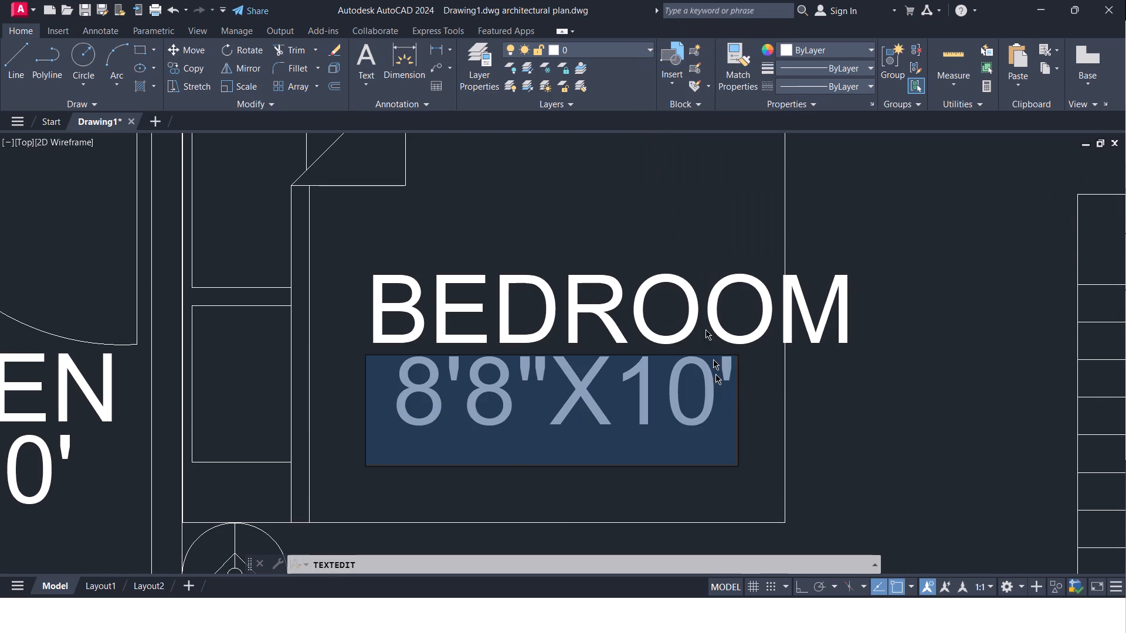
{"action": "left_click", "coordinate": [715, 400]}
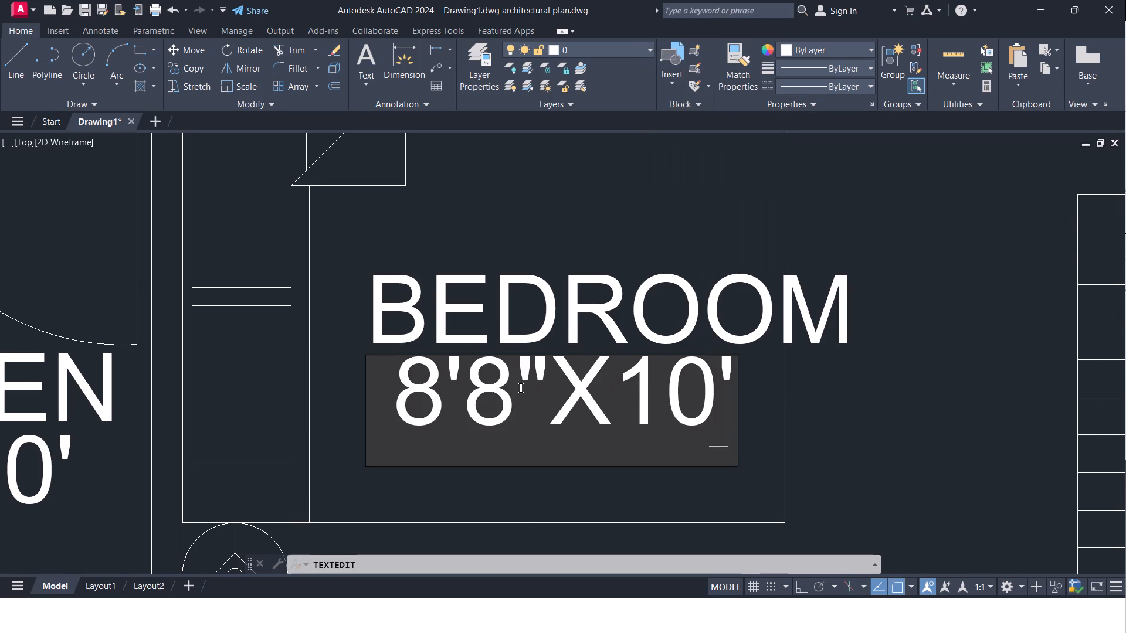
{"action": "left_click", "coordinate": [536, 397]}
{"action": "key", "text": "BackSpace"}
{"action": "key", "text": "BackSpace"}
{"action": "key", "text": "BackSpace"}
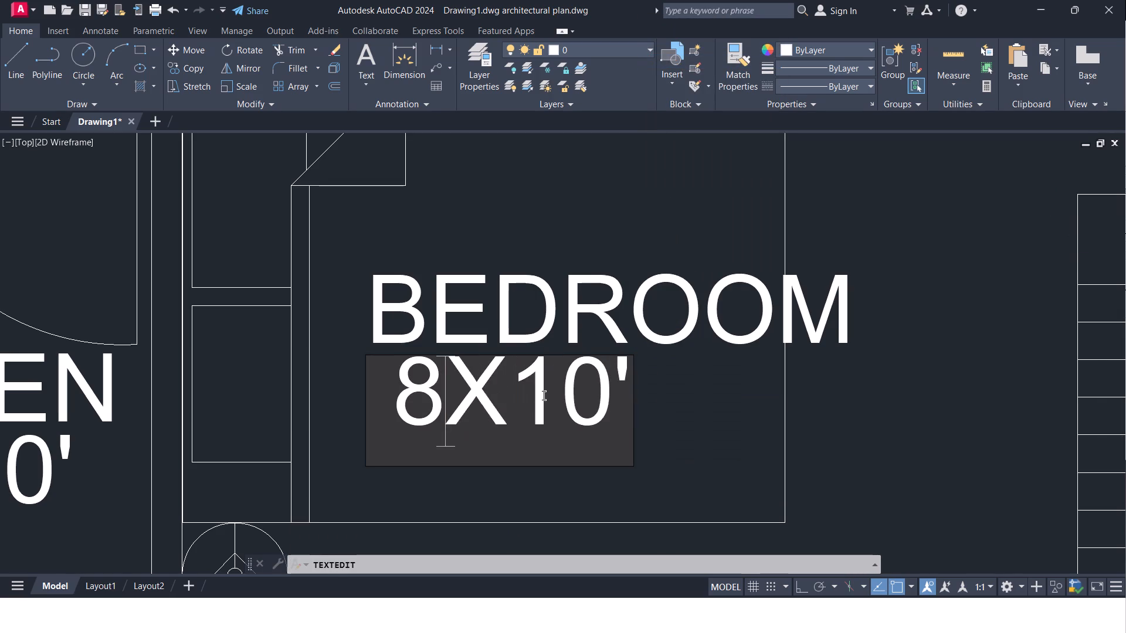
{"action": "key", "text": "BackSpace"}
{"action": "type", "text": "11'"}
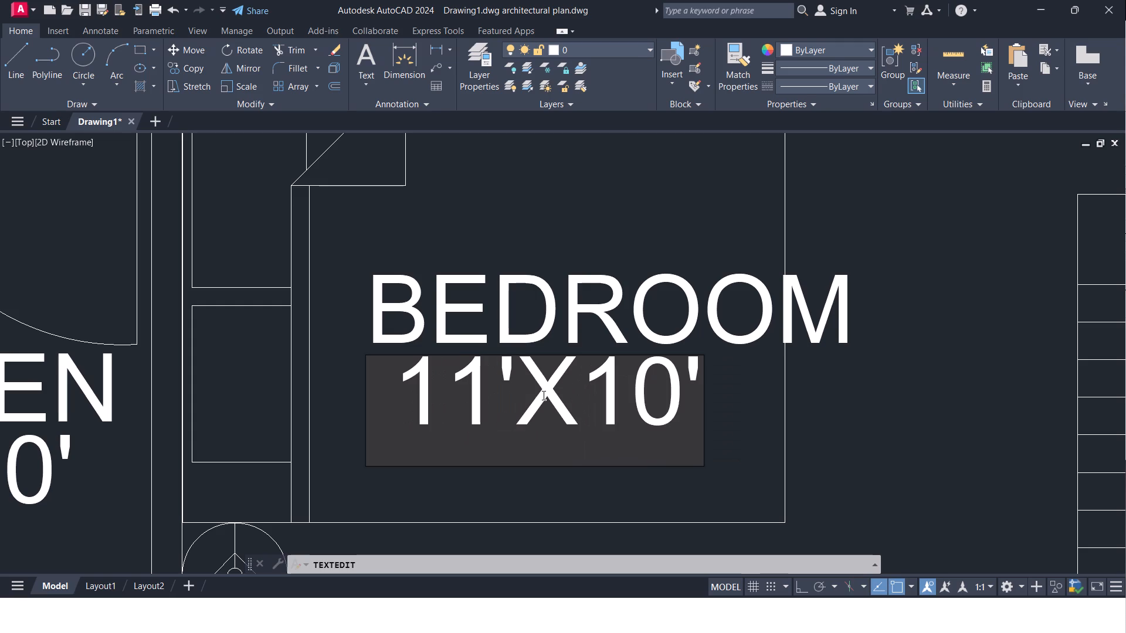
{"action": "key", "text": "Left"}
{"action": "key", "text": "Left"}
{"action": "key", "text": "Left"}
{"action": "key", "text": "space"}
{"action": "key", "text": "space"}
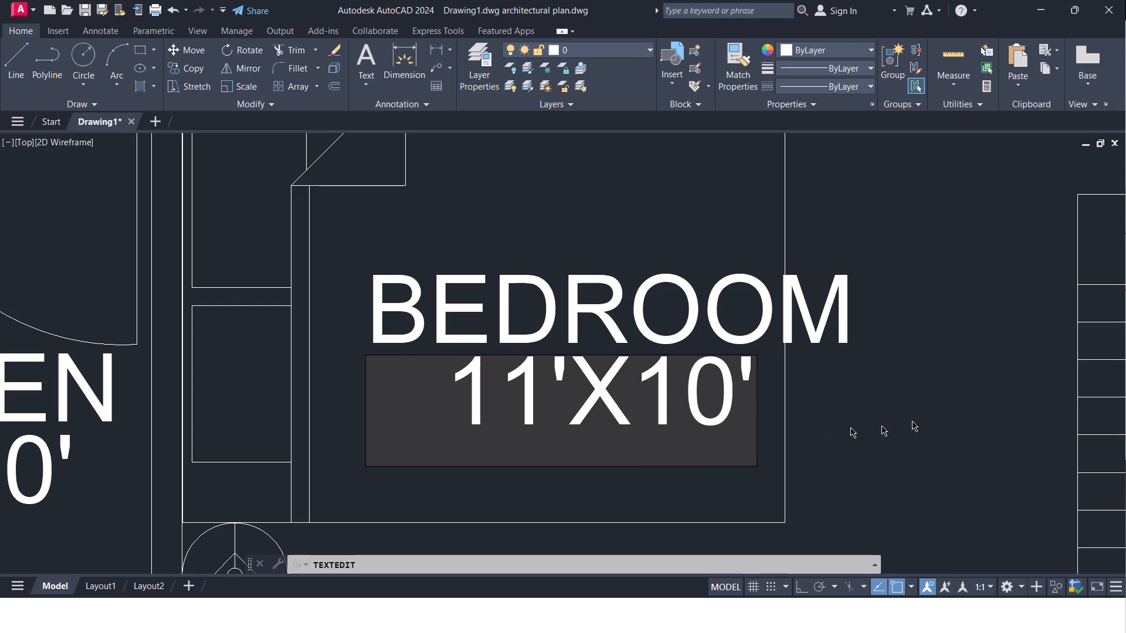
{"action": "left_click", "coordinate": [931, 419]}
{"action": "key", "text": "Escape"}
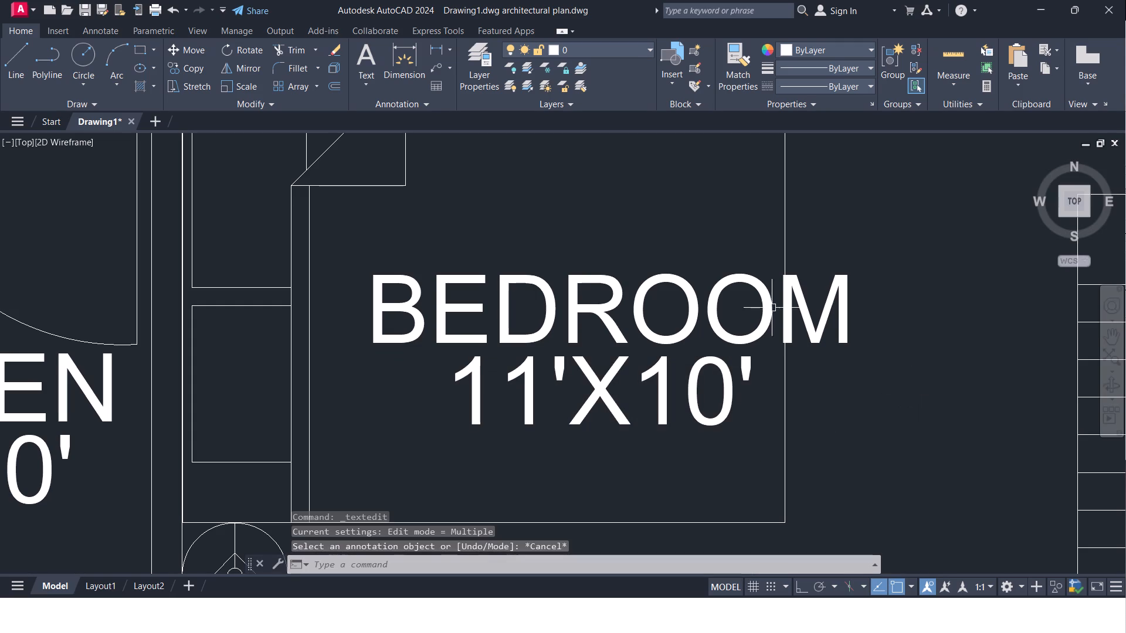
Move the BEDROOM and 11'X10' texts together about 8 1/2" west so they sit over the bed.
{"action": "left_click_drag", "start_coordinate": [346, 255], "coordinate": [392, 278]}
{"action": "left_click", "coordinate": [890, 462]}
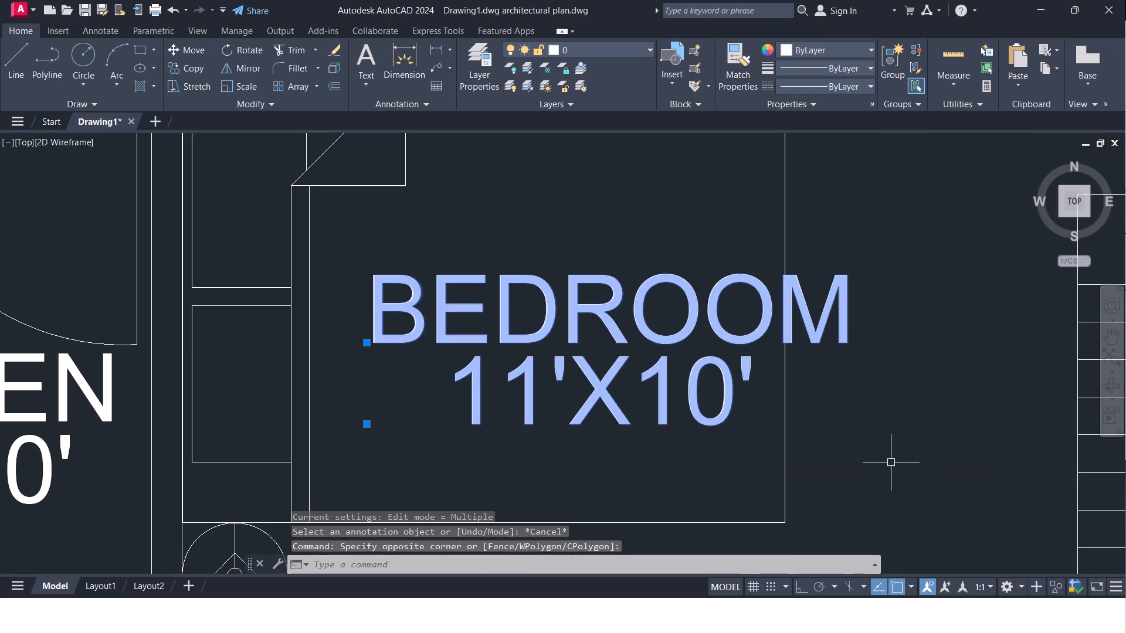
{"action": "left_click", "coordinate": [579, 263]}
{"action": "key", "text": "Escape"}
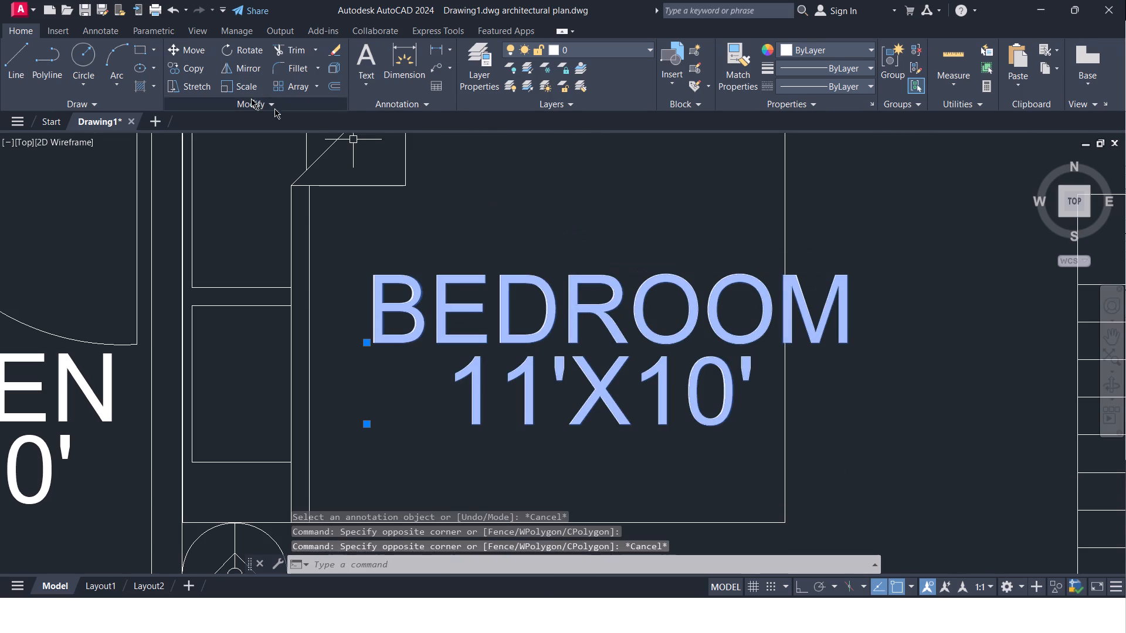
{"action": "left_click", "coordinate": [185, 52]}
{"action": "left_click", "coordinate": [603, 347]}
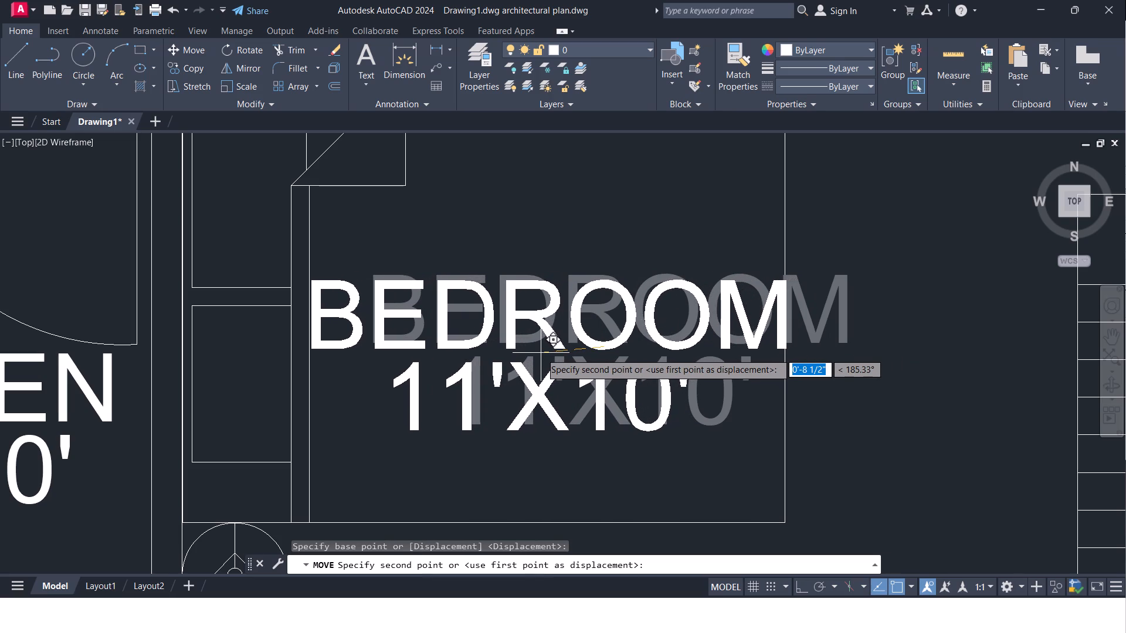
{"action": "left_click", "coordinate": [541, 353]}
Change the KITCHEN text above the toilet in the southwest bathroom to C.T&BATH.
{"action": "scroll", "coordinate": [551, 352], "scroll_direction": "down", "scroll_amount": 3}
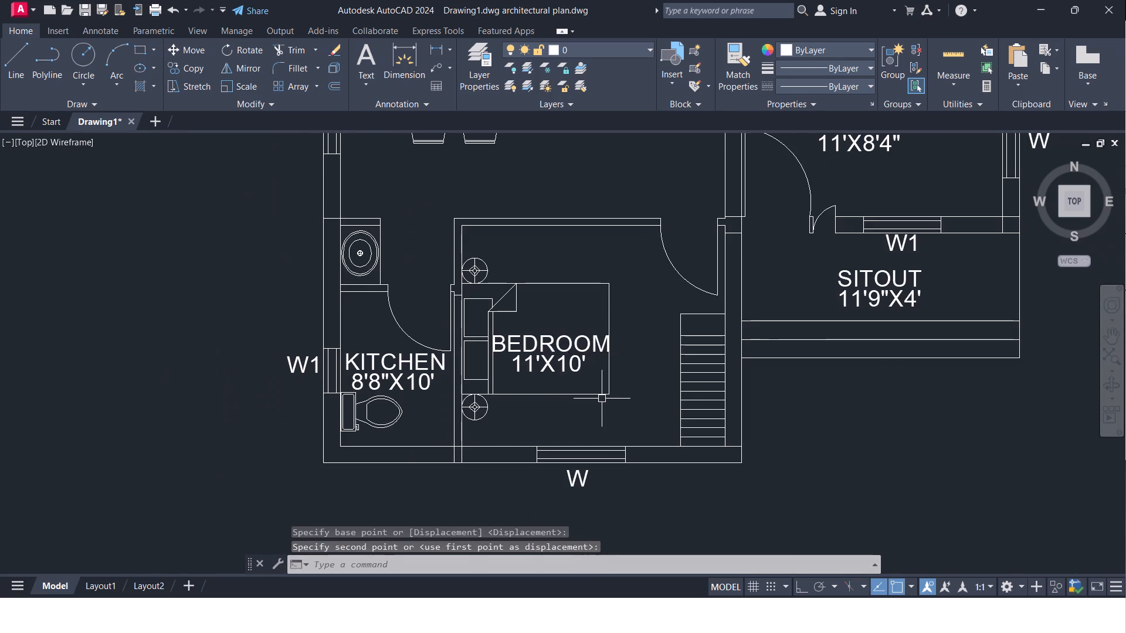
{"action": "middle_click_drag", "start_coordinate": [602, 399], "coordinate": [674, 326]}
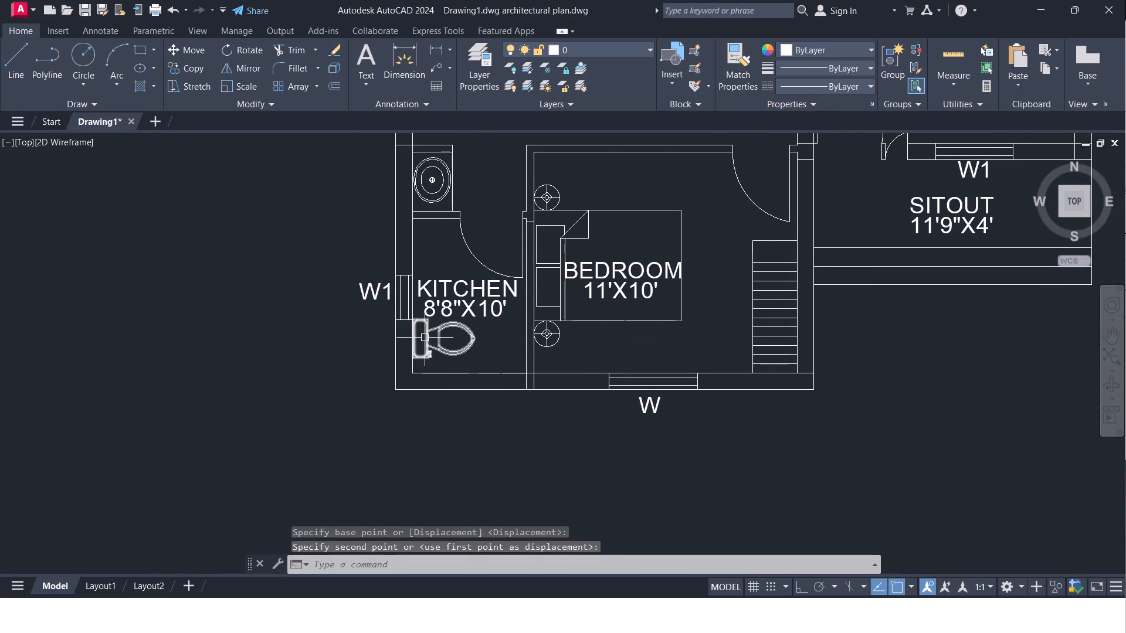
{"action": "scroll", "coordinate": [447, 306], "scroll_direction": "up", "scroll_amount": 3}
{"action": "left_click", "coordinate": [482, 253]}
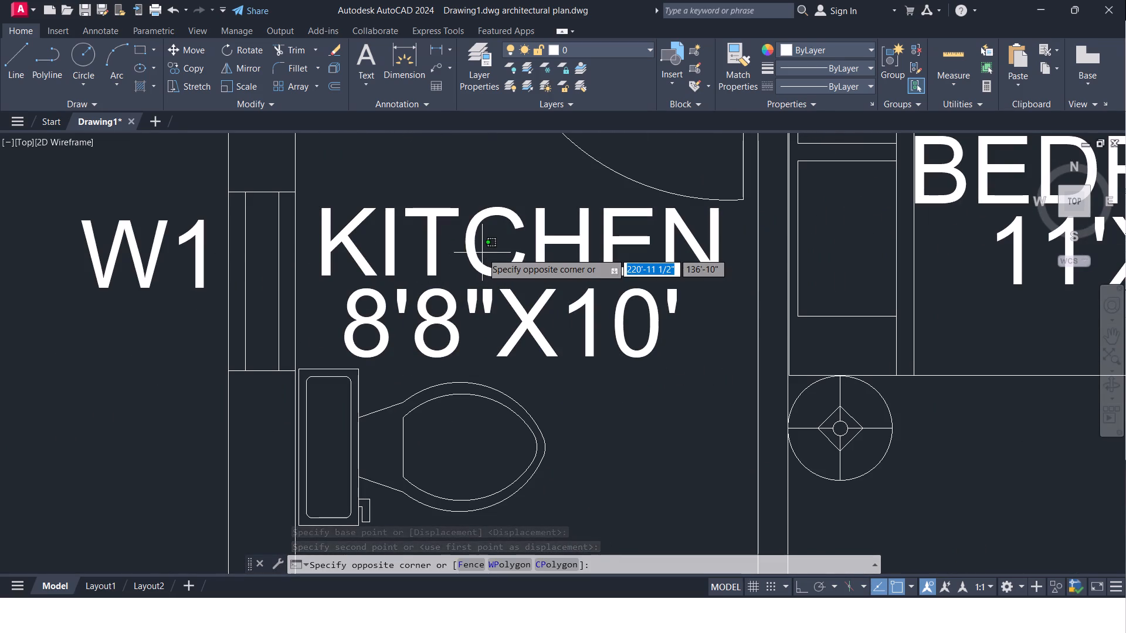
{"action": "left_click", "coordinate": [477, 257]}
{"action": "right_click", "coordinate": [477, 257]}
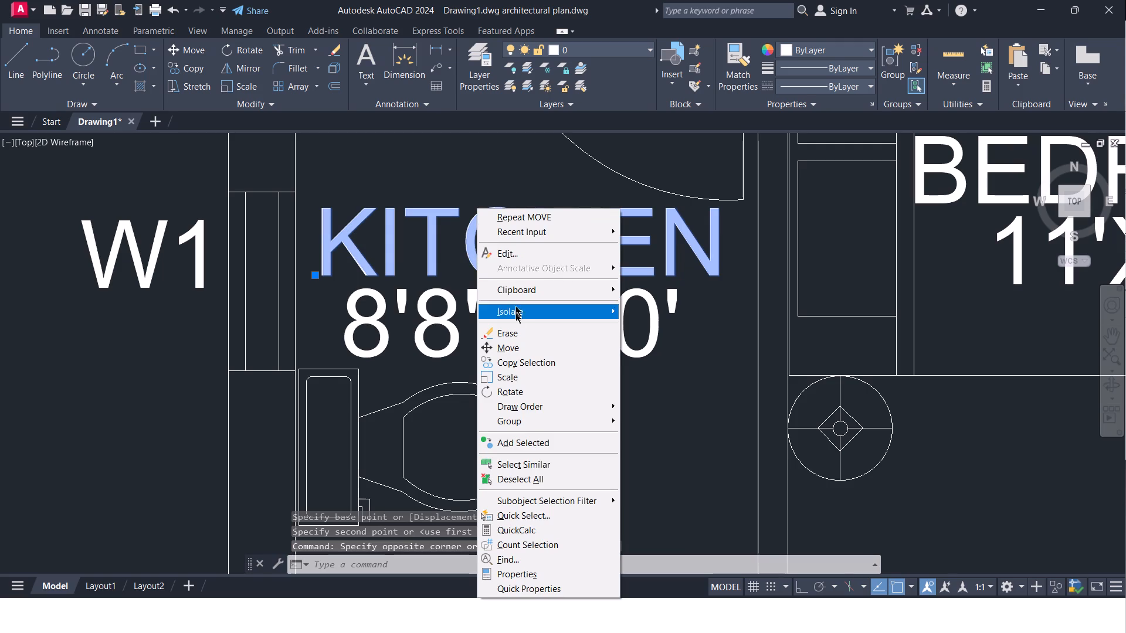
{"action": "left_click", "coordinate": [527, 260]}
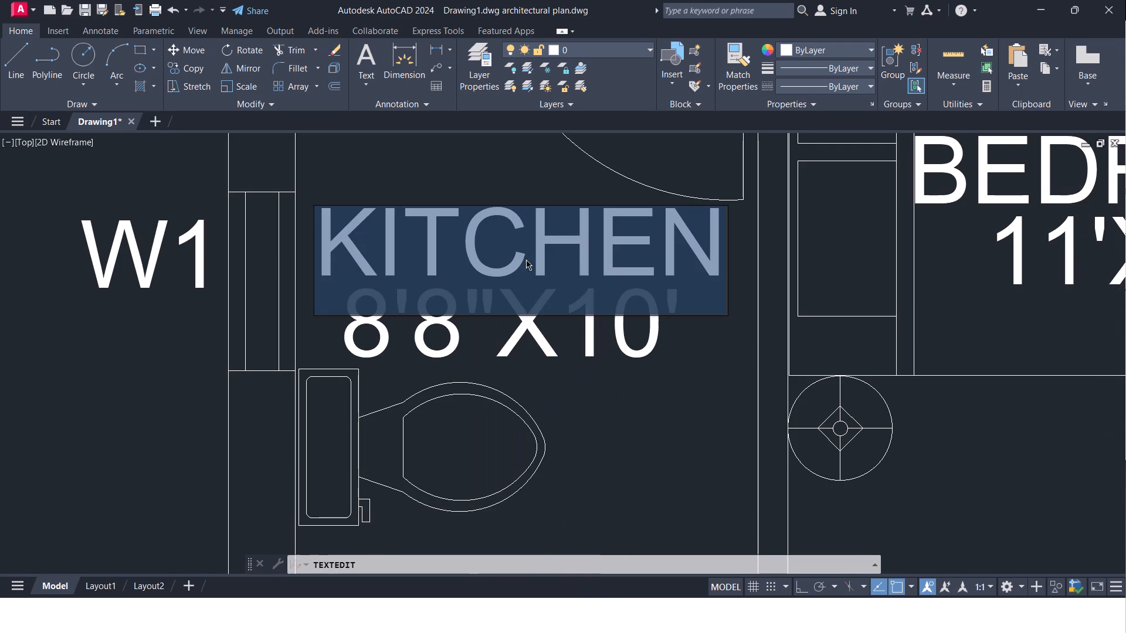
{"action": "left_click", "coordinate": [470, 253]}
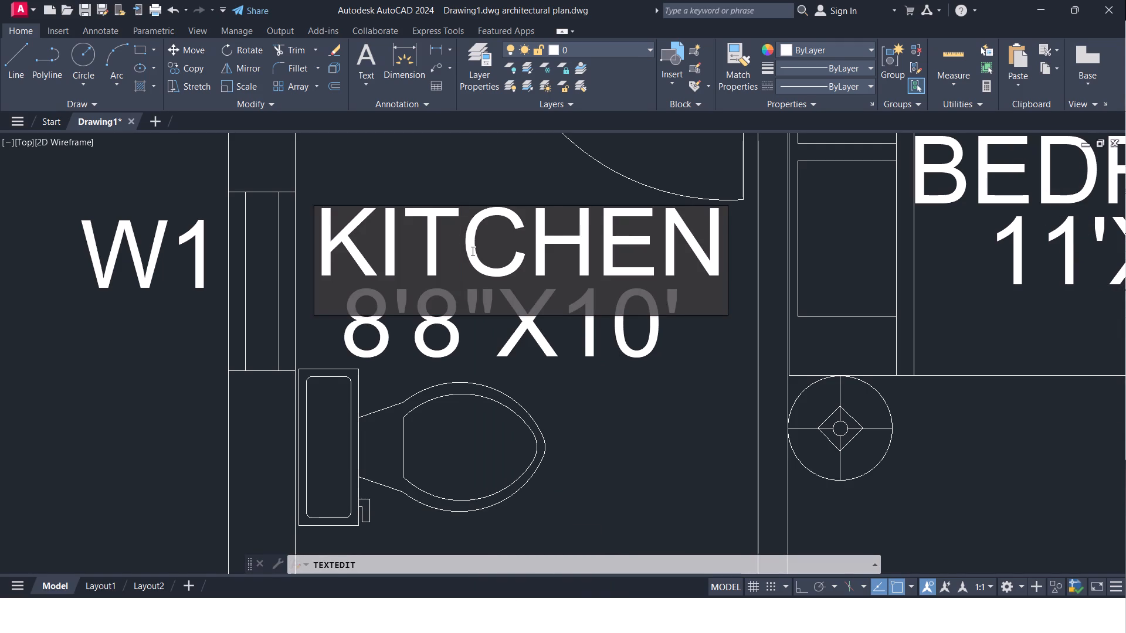
{"action": "key", "text": "BackSpace"}
{"action": "key", "text": "BackSpace"}
{"action": "key", "text": "BackSpace"}
{"action": "key", "text": "Right"}
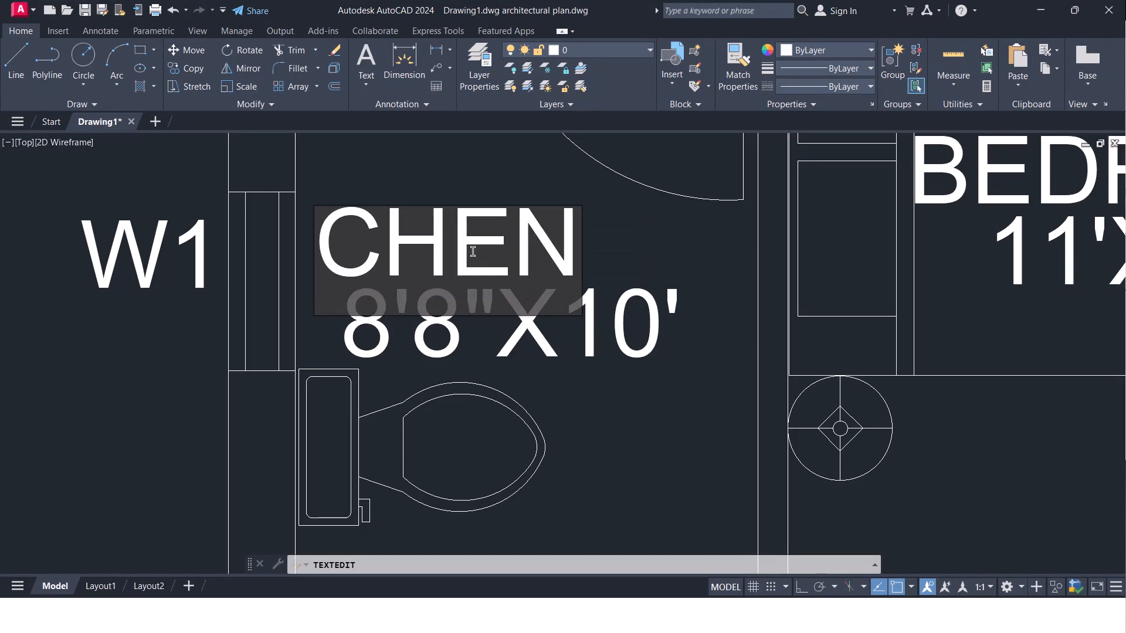
{"action": "type", "text": ".T"}
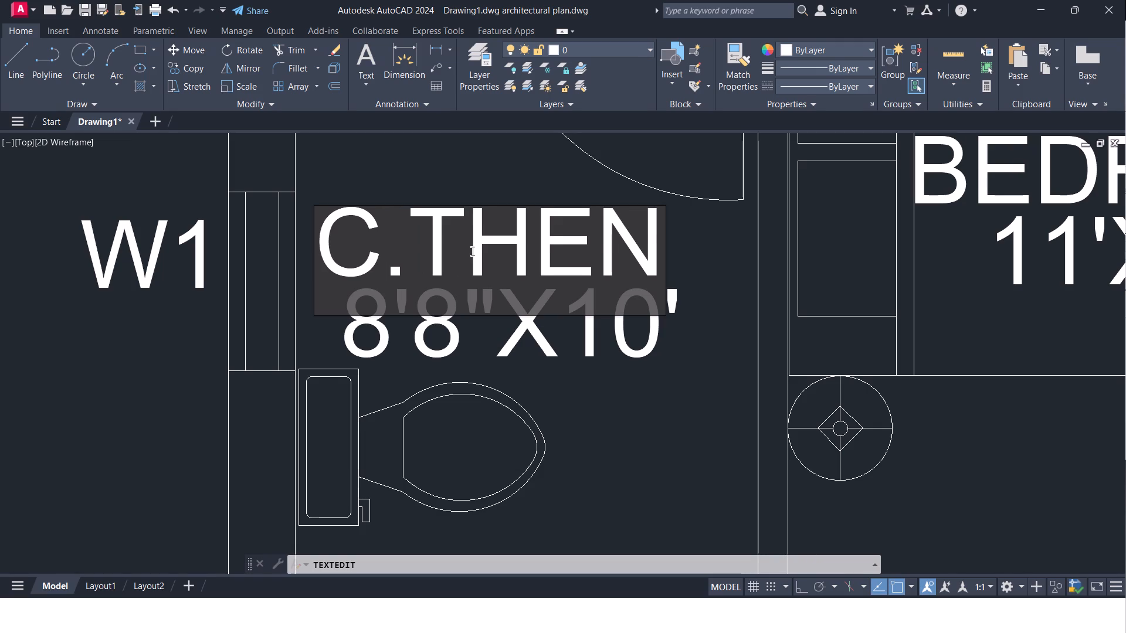
{"action": "key", "text": "shift+ampersand"}
{"action": "key", "text": "Right"}
{"action": "key", "text": "Right"}
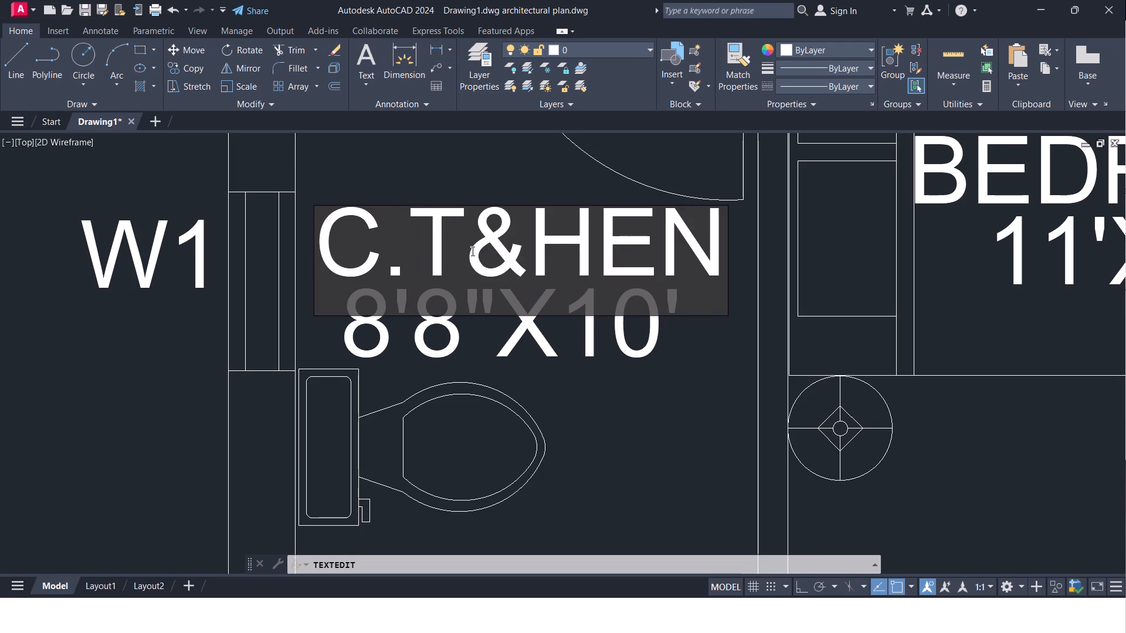
{"action": "key", "text": "Right"}
{"action": "key", "text": "BackSpace"}
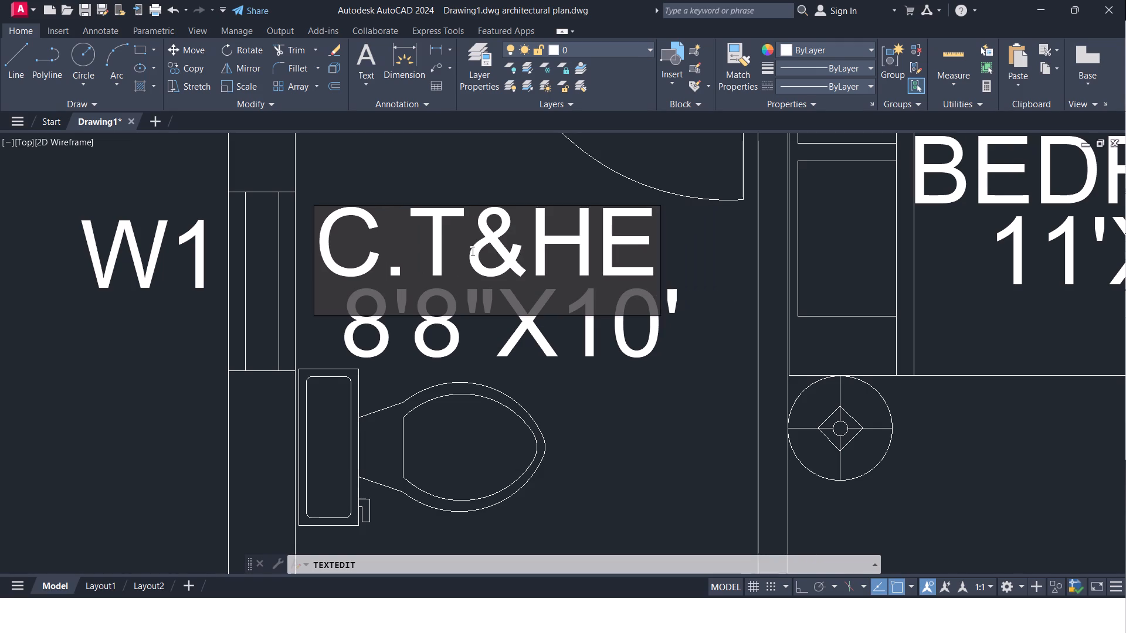
{"action": "key", "text": "BackSpace"}
{"action": "key", "text": "BackSpace"}
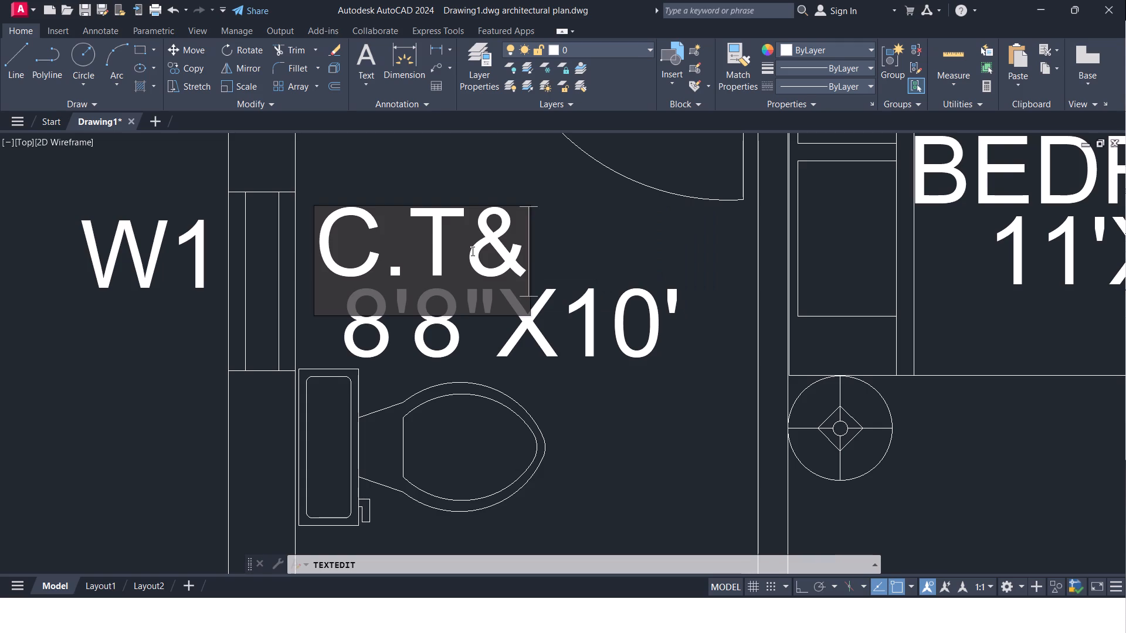
{"action": "key", "text": "b"}
{"action": "type", "text": "ATH"}
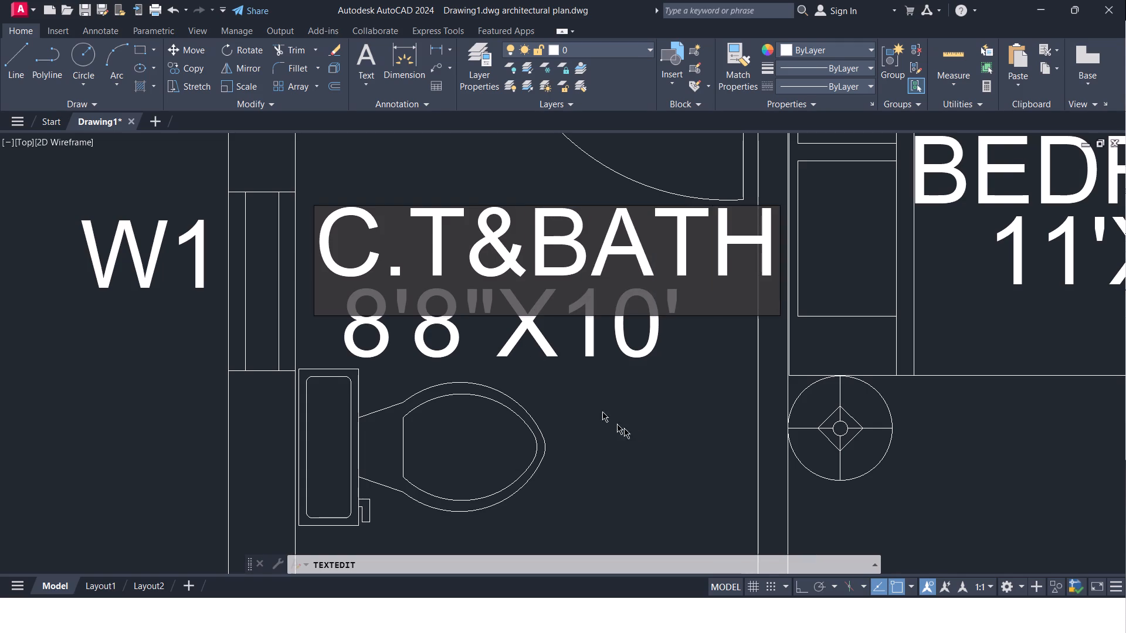
{"action": "left_click", "coordinate": [643, 428]}
{"action": "key", "text": "Escape"}
Move the C.T&BATH text about 2 1/2" west so it fits between the bathroom walls.
{"action": "left_click", "coordinate": [609, 239]}
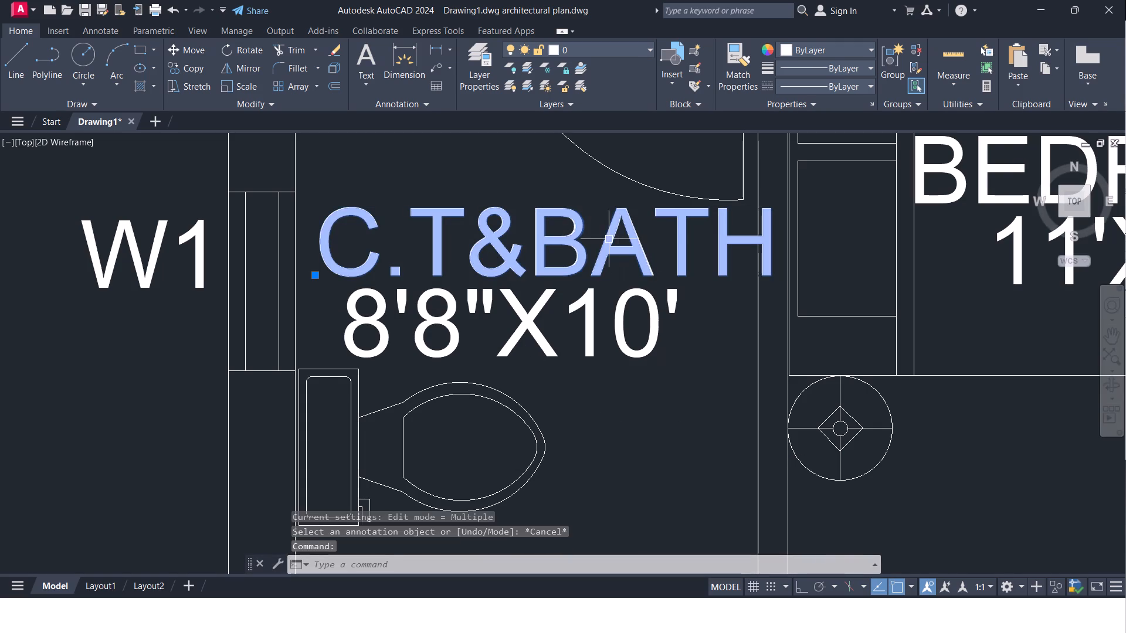
{"action": "left_click", "coordinate": [194, 52]}
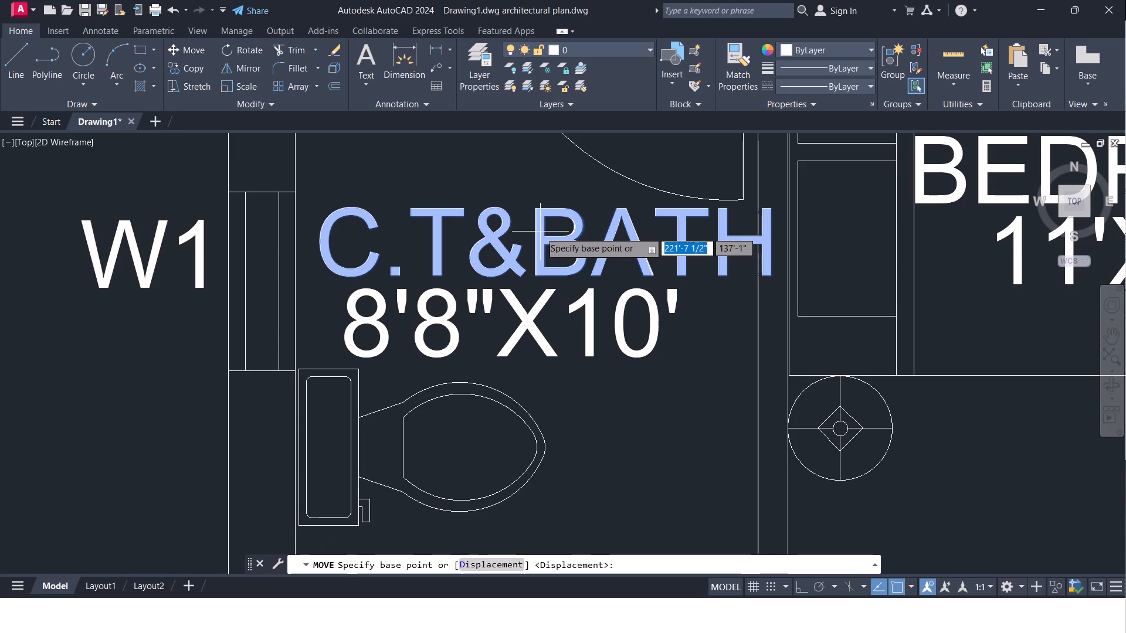
{"action": "left_click", "coordinate": [556, 240]}
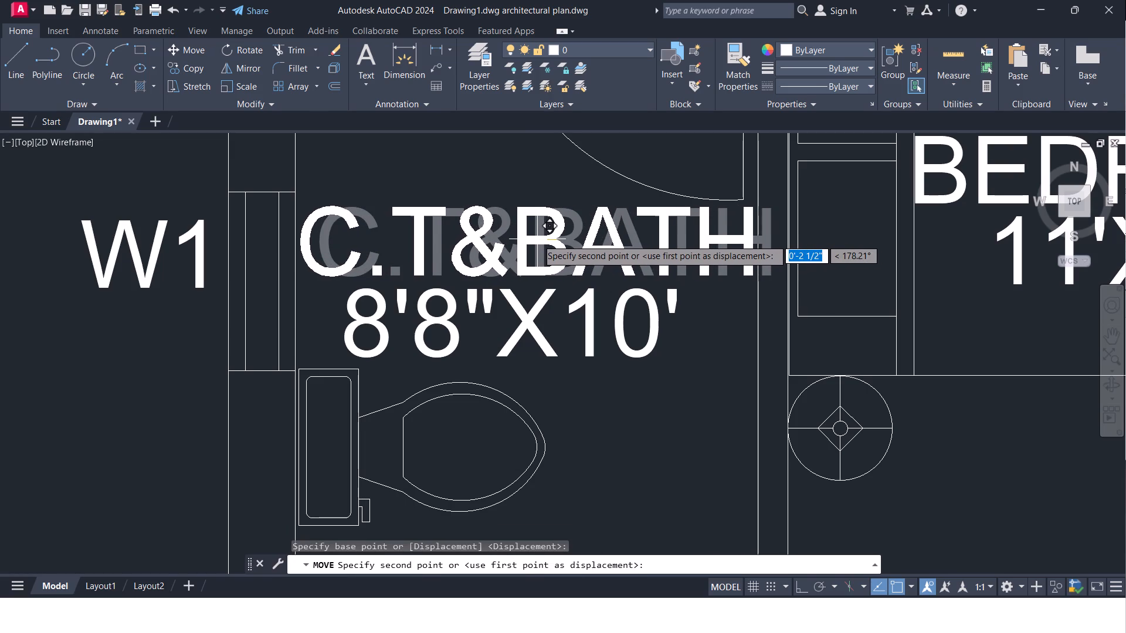
{"action": "left_click", "coordinate": [537, 239]}
Change the size text under C.T&BATH in the southwest bathroom to 5'2"X7', adding two extra leading spaces to centre it.
{"action": "left_click", "coordinate": [522, 321]}
{"action": "right_click", "coordinate": [522, 321]}
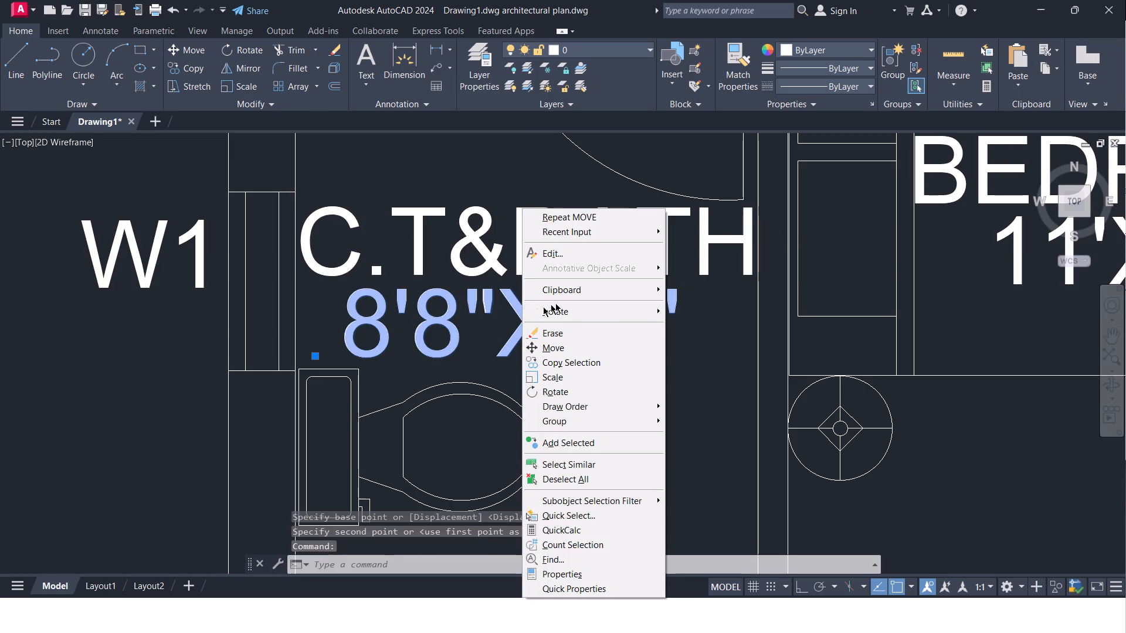
{"action": "left_click", "coordinate": [620, 248]}
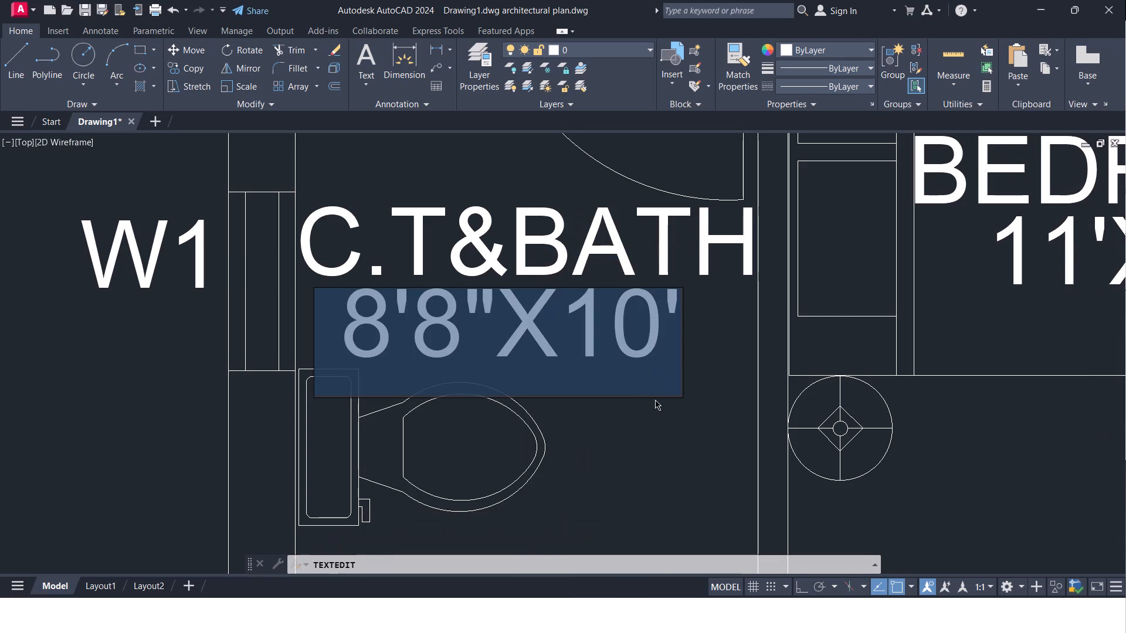
{"action": "left_click", "coordinate": [649, 332]}
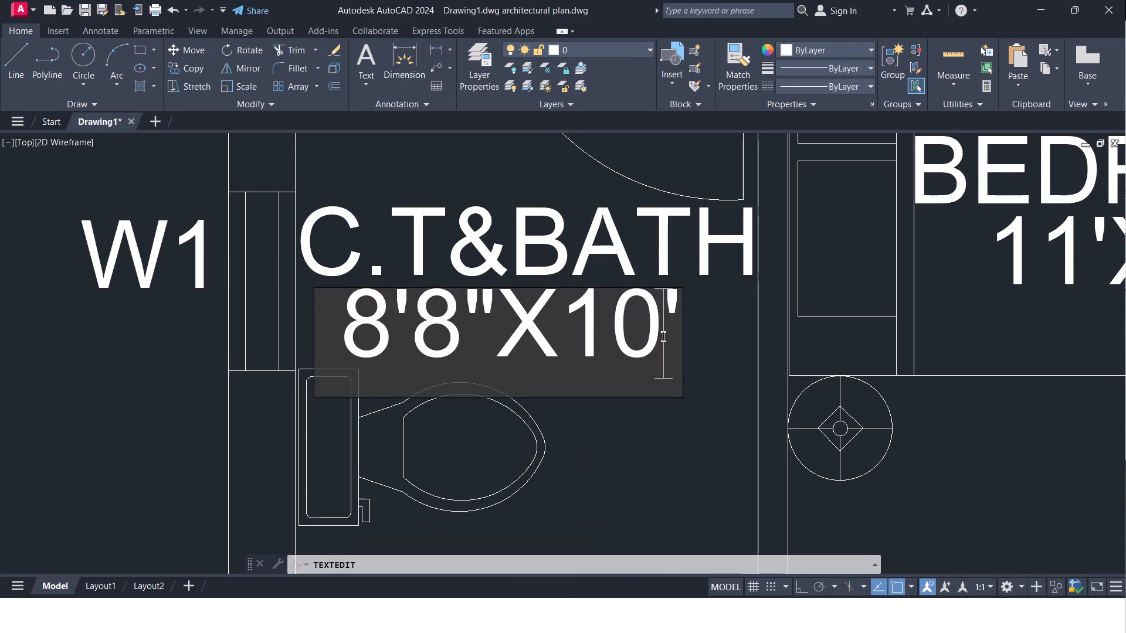
{"action": "key", "text": "BackSpace"}
{"action": "key", "text": "BackSpace"}
{"action": "key", "text": "7"}
{"action": "key", "text": "Left"}
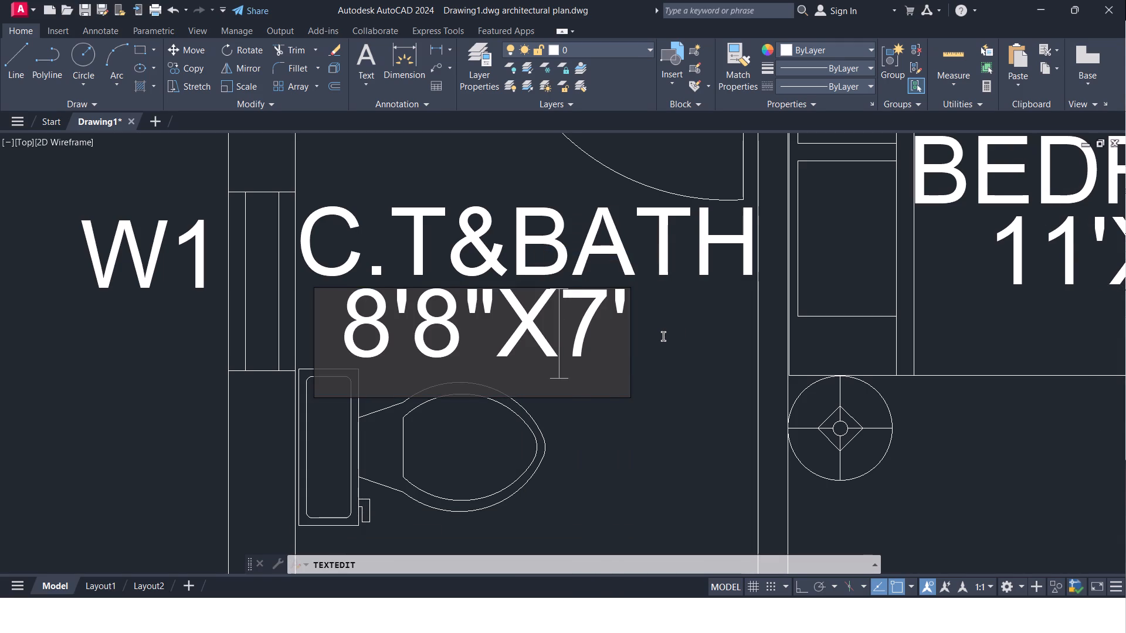
{"action": "key", "text": "Left"}
{"action": "key", "text": "Left"}
{"action": "key", "text": "Right"}
{"action": "key", "text": "BackSpace"}
{"action": "key", "text": "BackSpace"}
{"action": "key", "text": "BackSpace"}
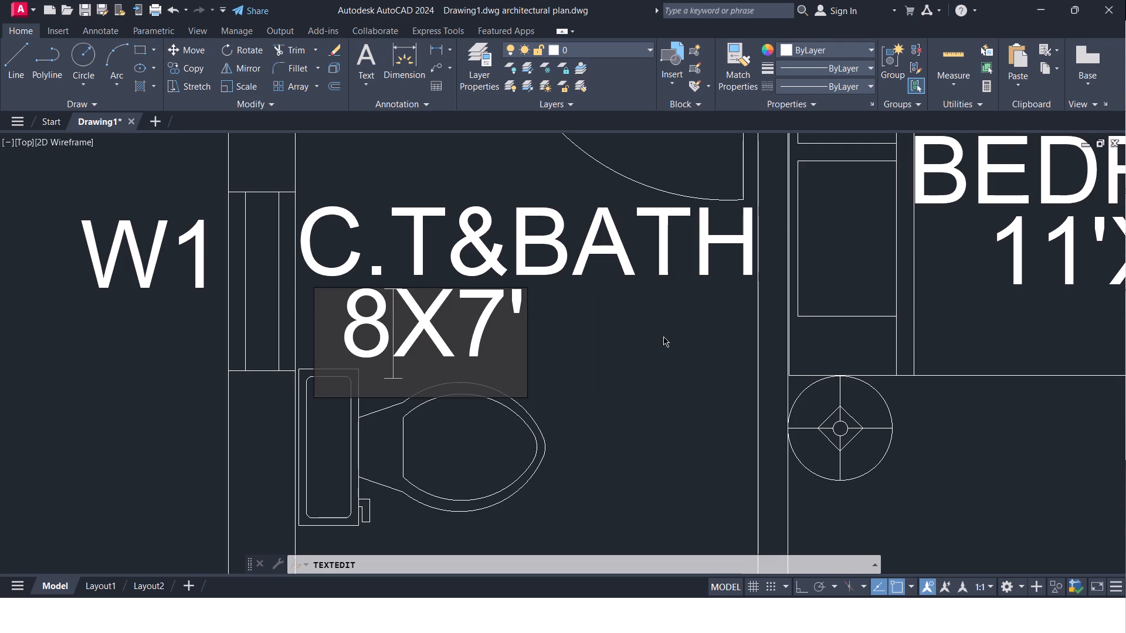
{"action": "key", "text": "BackSpace"}
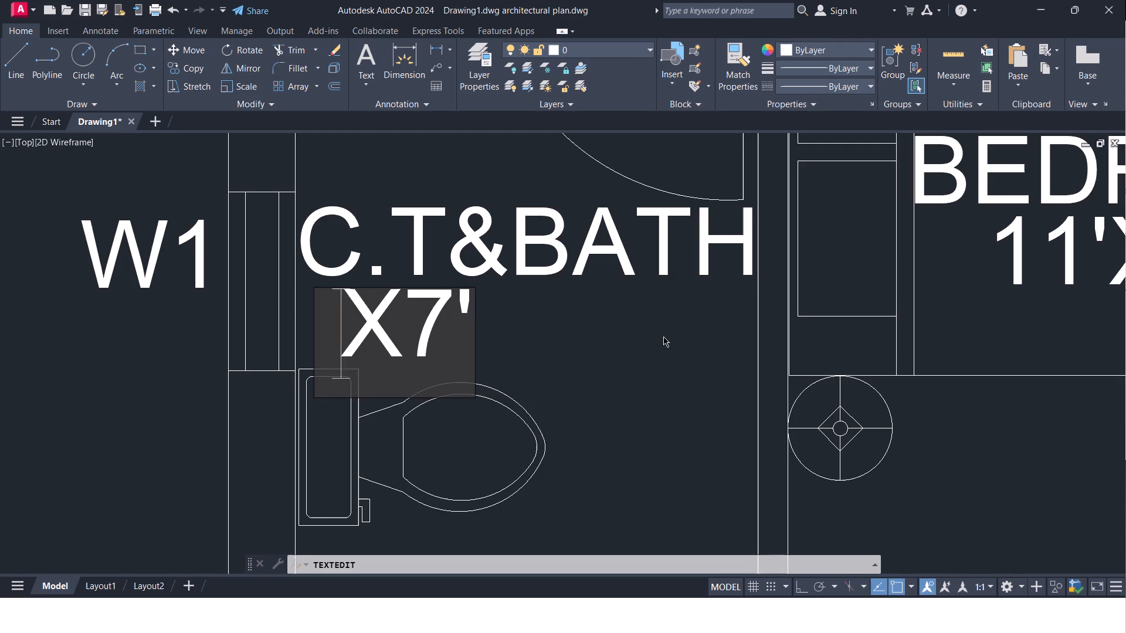
{"action": "type", "text": "5'2"}
{"action": "key", "text": "shift+quotedbl"}
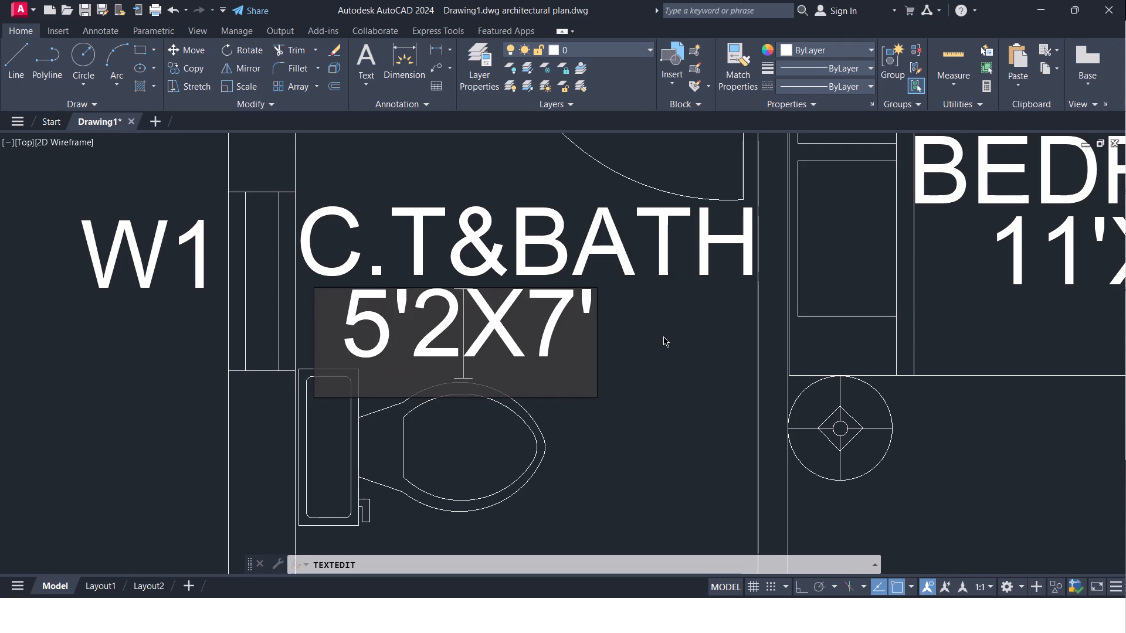
{"action": "key", "text": "Left"}
{"action": "key", "text": "Left"}
{"action": "key", "text": "Left"}
{"action": "key", "text": "Left"}
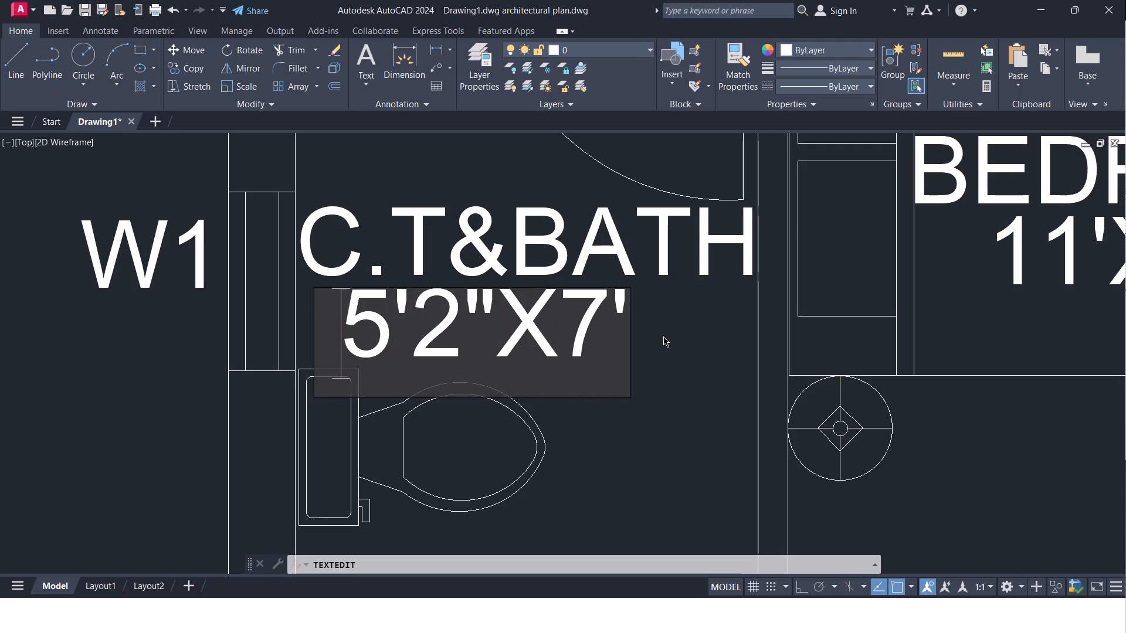
{"action": "key", "text": "space"}
{"action": "key", "text": "space"}
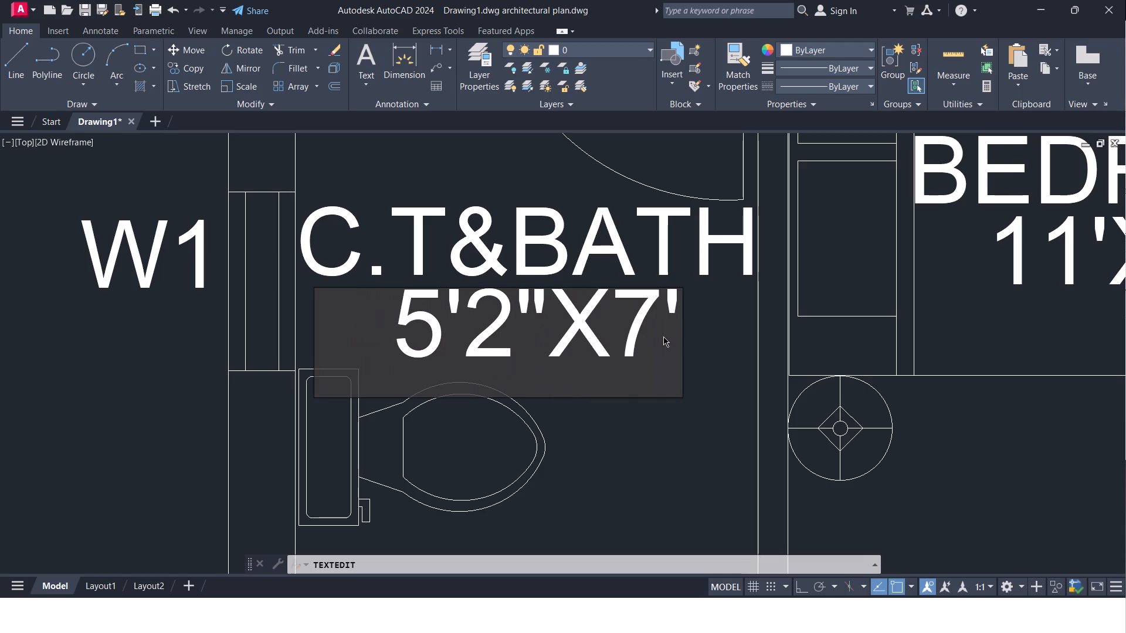
{"action": "left_click", "coordinate": [665, 418]}
Change the KITCHEN text beside the dining table to DINING HALL.
{"action": "scroll", "coordinate": [652, 396], "scroll_direction": "down", "scroll_amount": 3}
{"action": "middle_click_drag", "start_coordinate": [649, 386], "coordinate": [585, 177]}
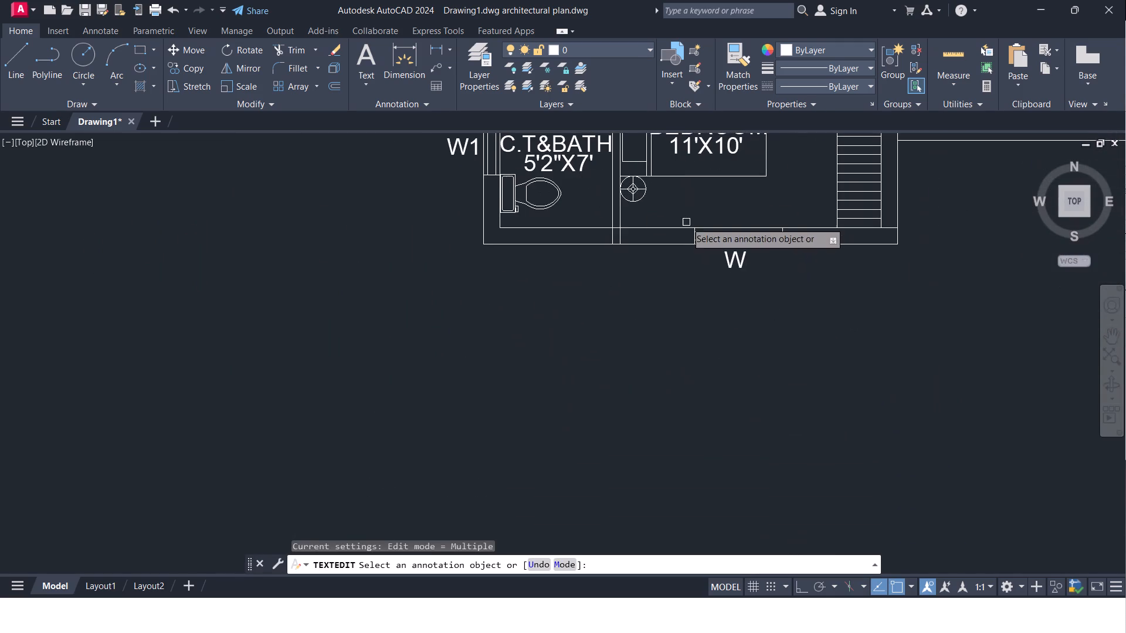
{"action": "middle_click_drag", "start_coordinate": [682, 210], "coordinate": [569, 403]}
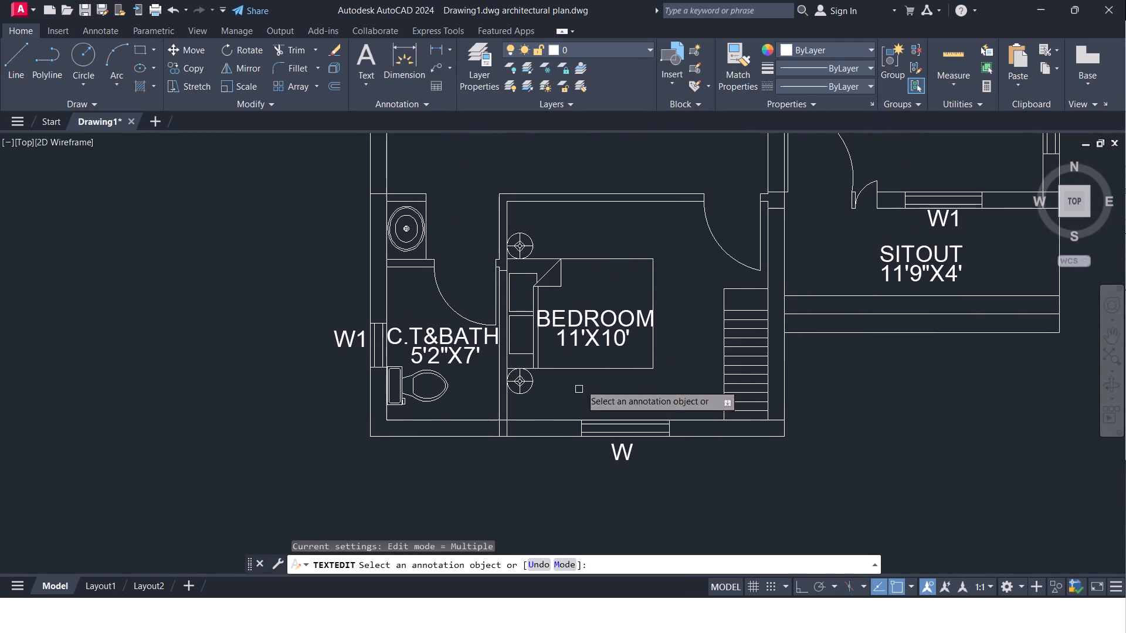
{"action": "scroll", "coordinate": [695, 291], "scroll_direction": "down", "scroll_amount": 1}
{"action": "middle_click_drag", "start_coordinate": [693, 316], "coordinate": [661, 468]}
{"action": "scroll", "coordinate": [637, 295], "scroll_direction": "up", "scroll_amount": 2}
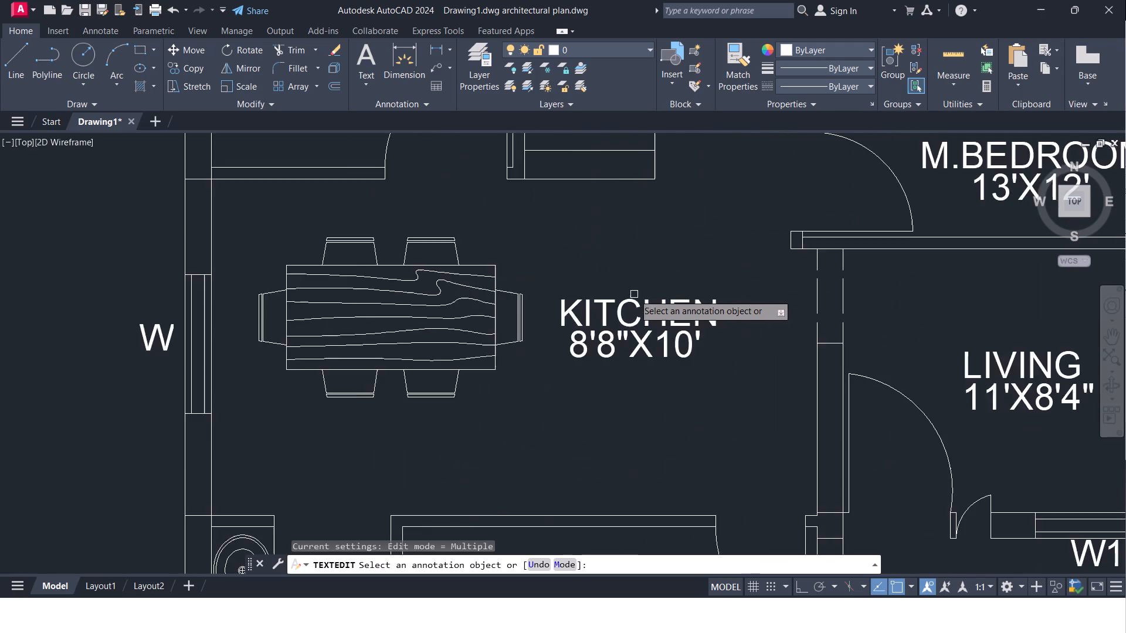
{"action": "scroll", "coordinate": [634, 298], "scroll_direction": "up", "scroll_amount": 1}
{"action": "left_click", "coordinate": [635, 311]}
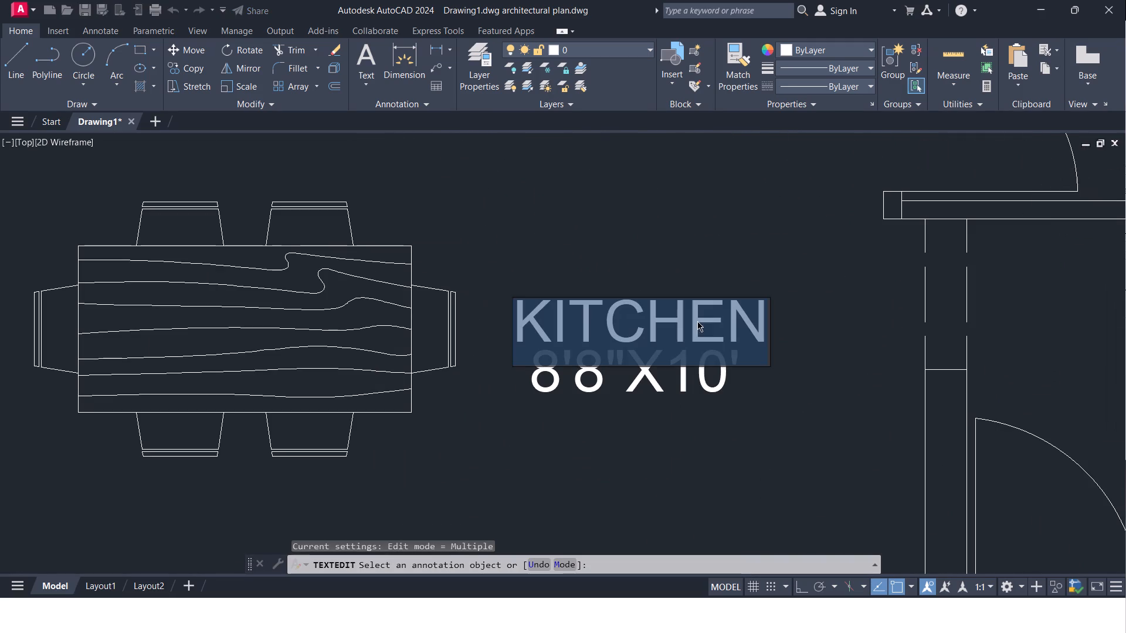
{"action": "left_click", "coordinate": [759, 324]}
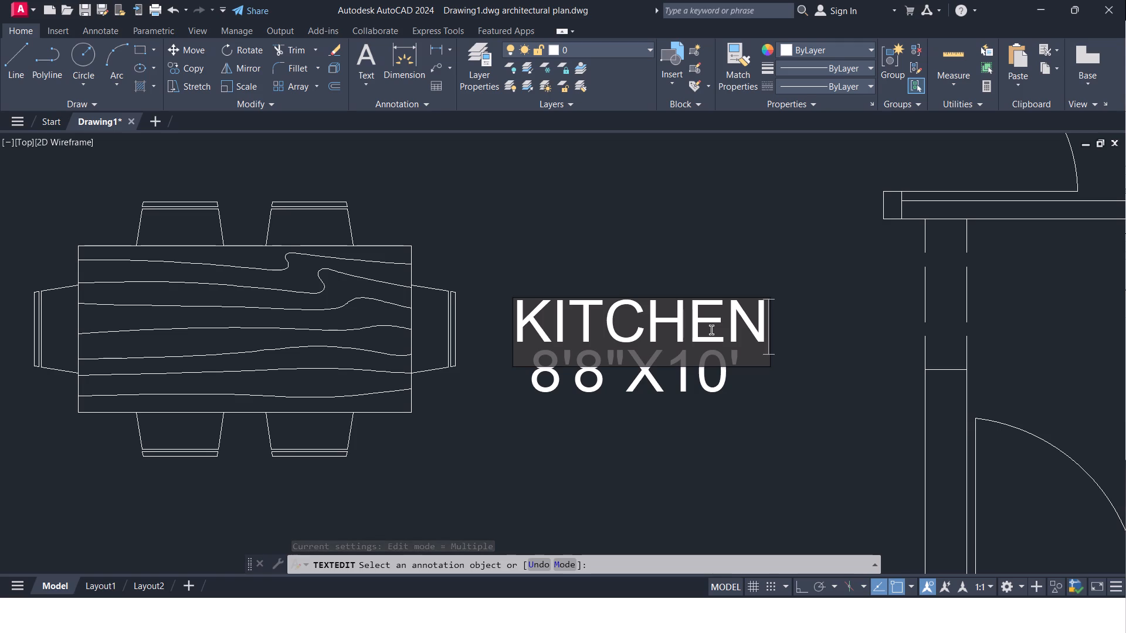
{"action": "key", "text": "BackSpace"}
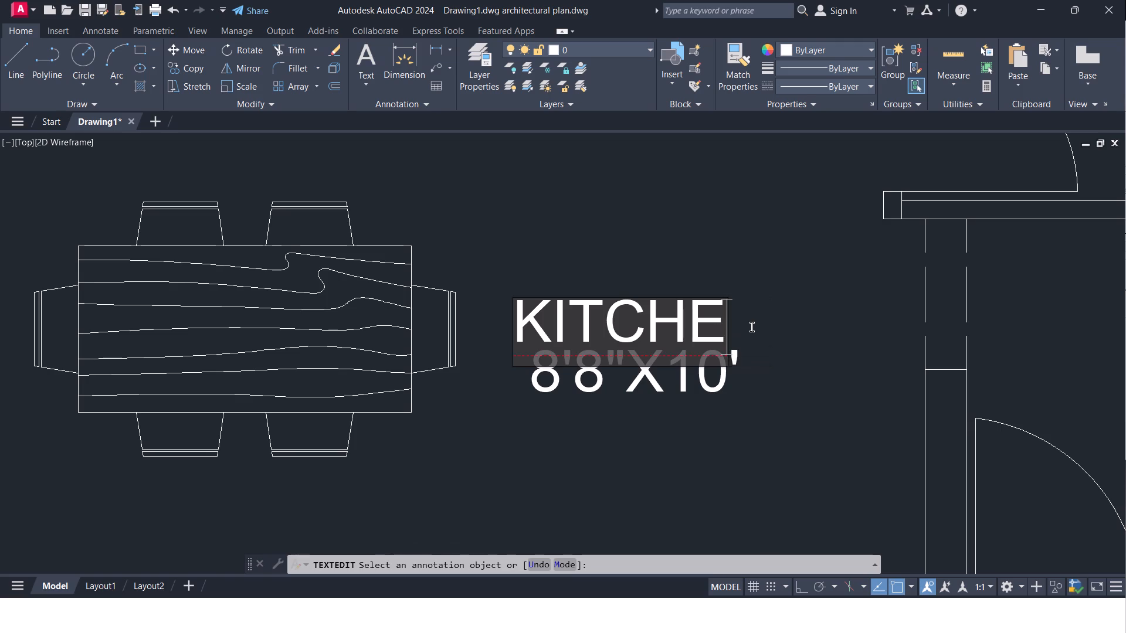
{"action": "key", "text": "BackSpace"}
{"action": "key", "text": "BackSpace"}
{"action": "key", "text": "BackSpace"}
{"action": "key", "text": "BackSpace"}
{"action": "key", "text": "BackSpace"}
{"action": "key", "text": "BackSpace"}
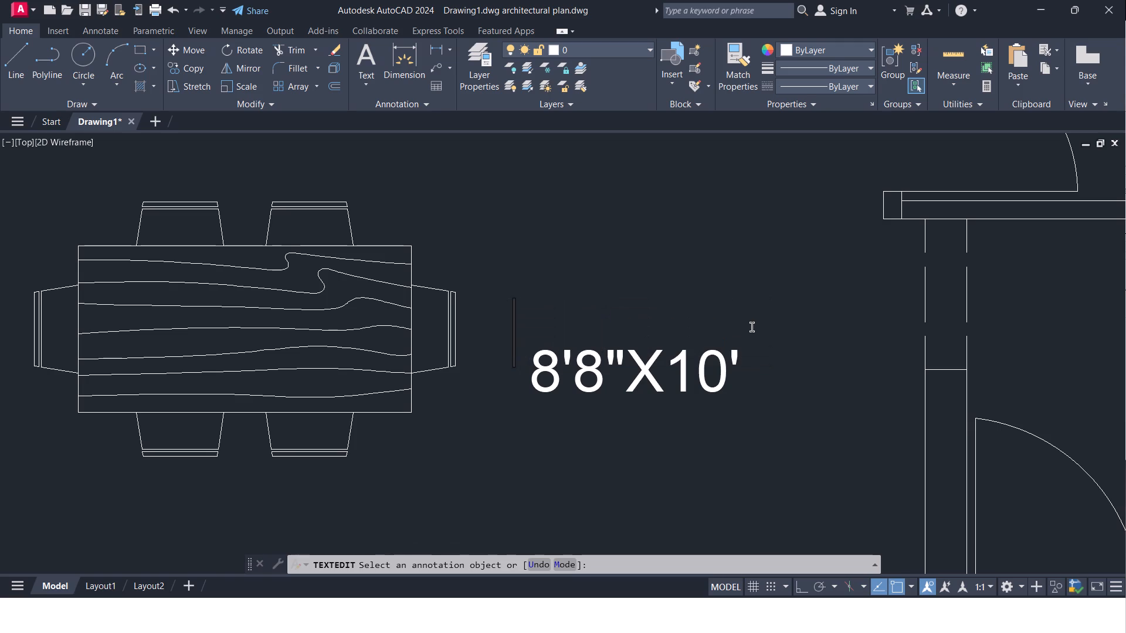
{"action": "key", "text": "d"}
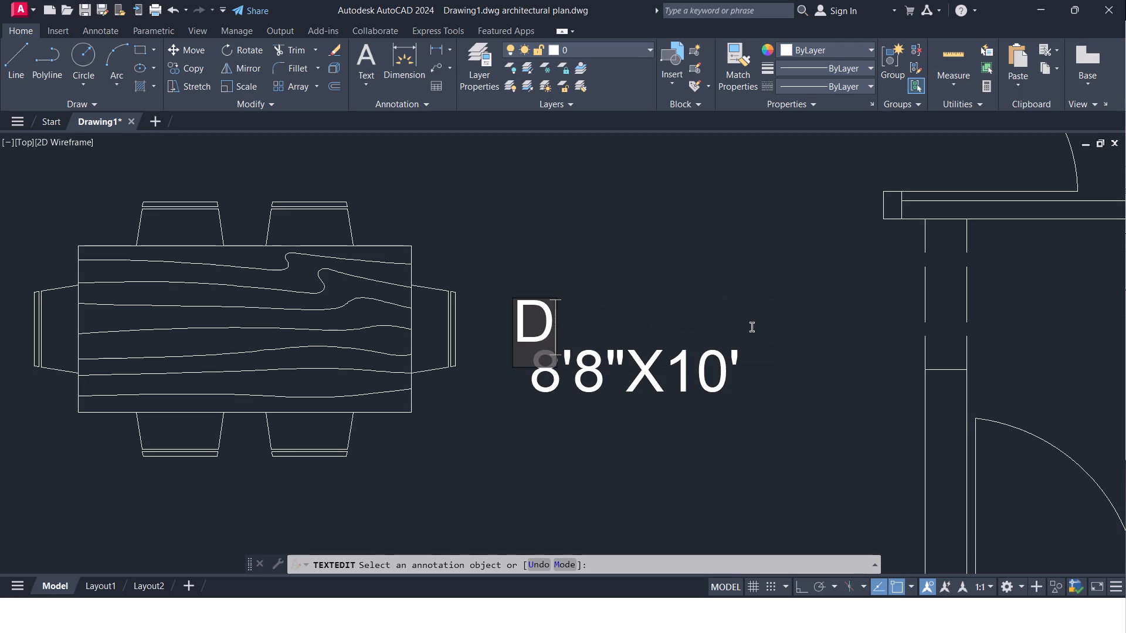
{"action": "key", "text": "i"}
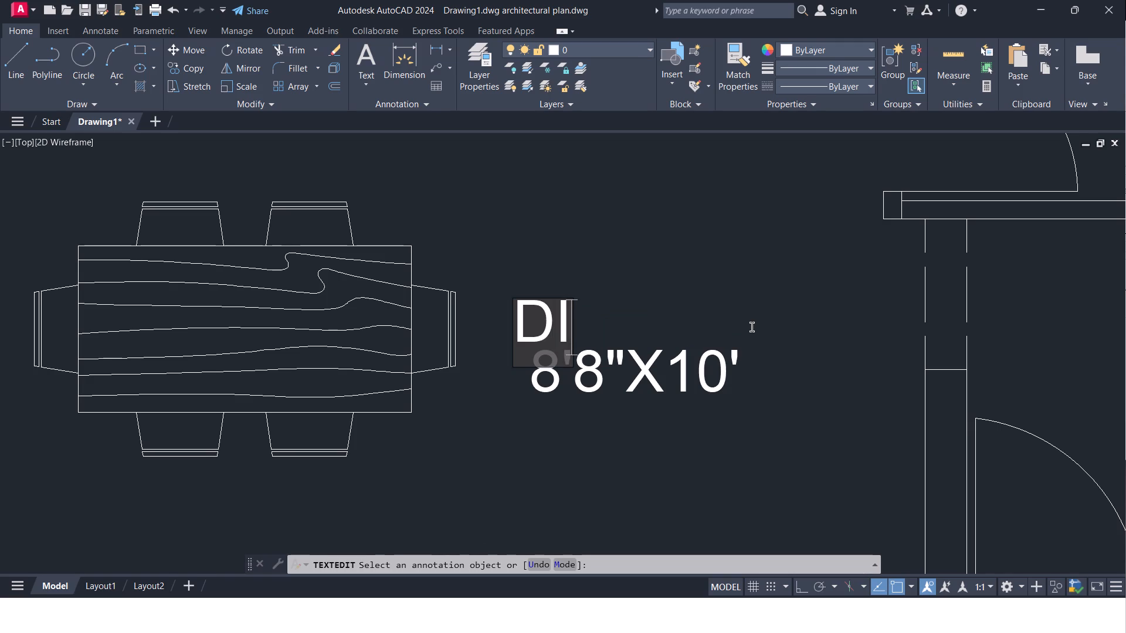
{"action": "key", "text": "n"}
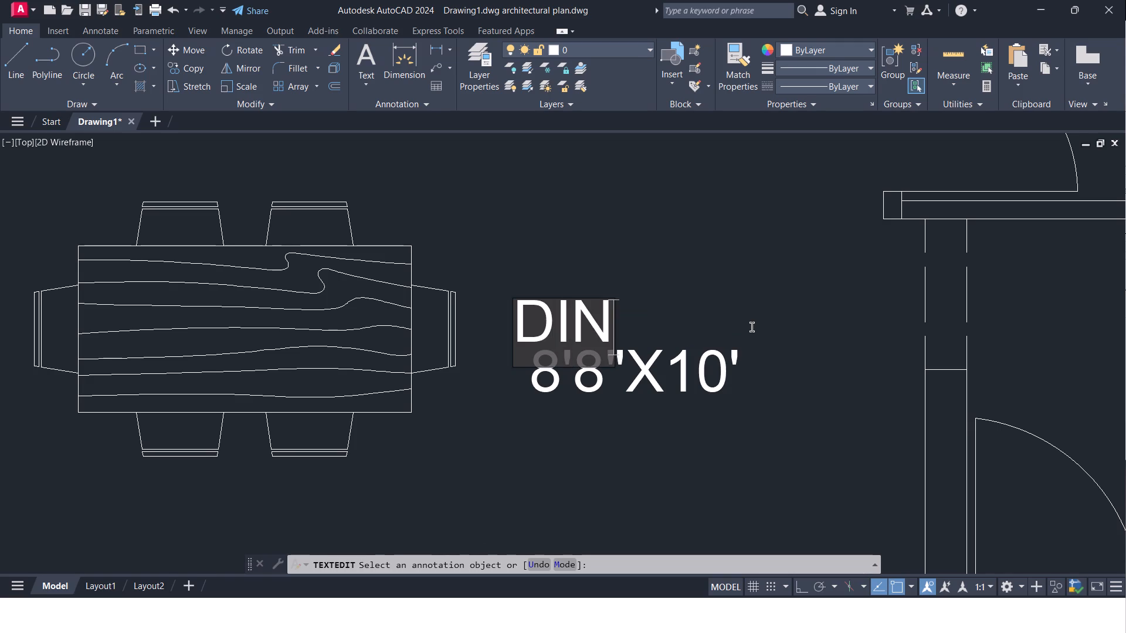
{"action": "type", "text": "ING"}
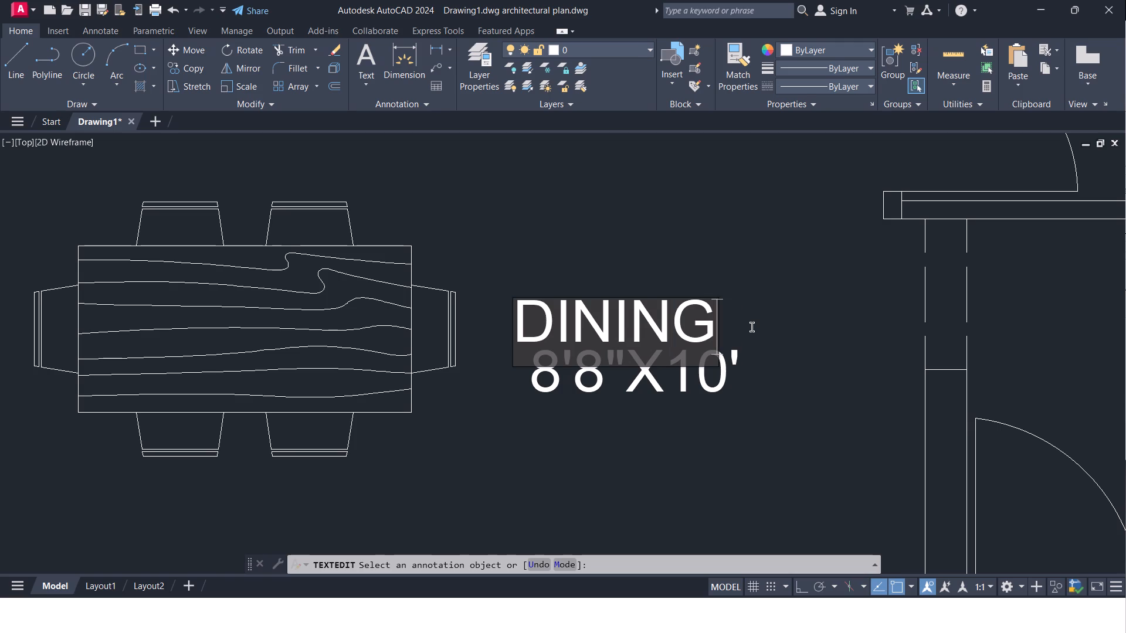
{"action": "key", "text": "space"}
{"action": "type", "text": "HA"}
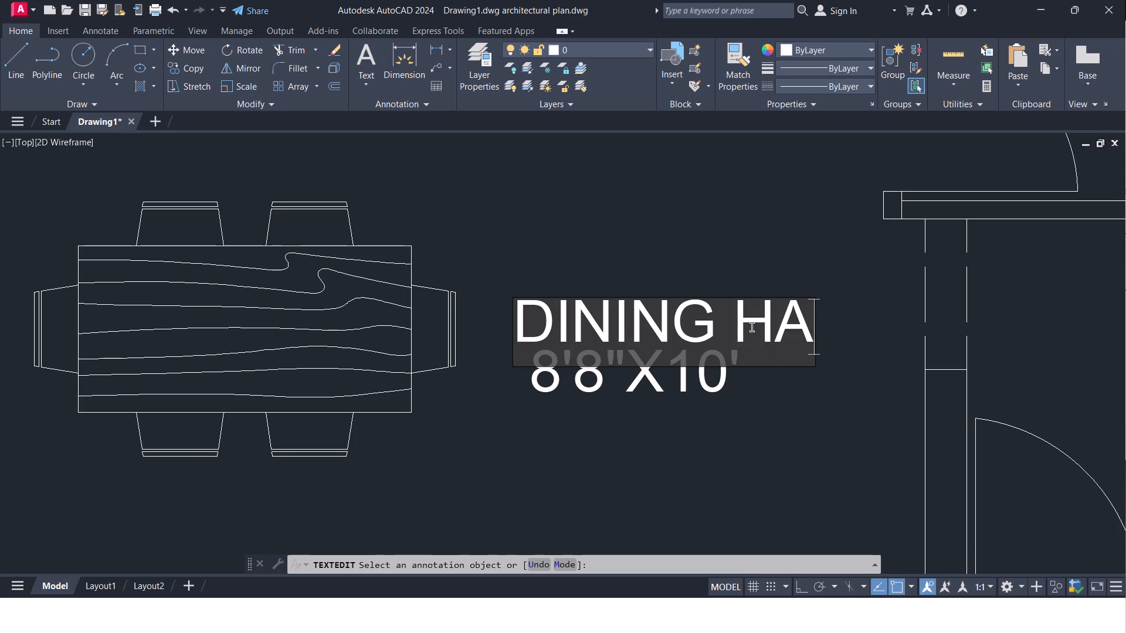
{"action": "type", "text": "LL"}
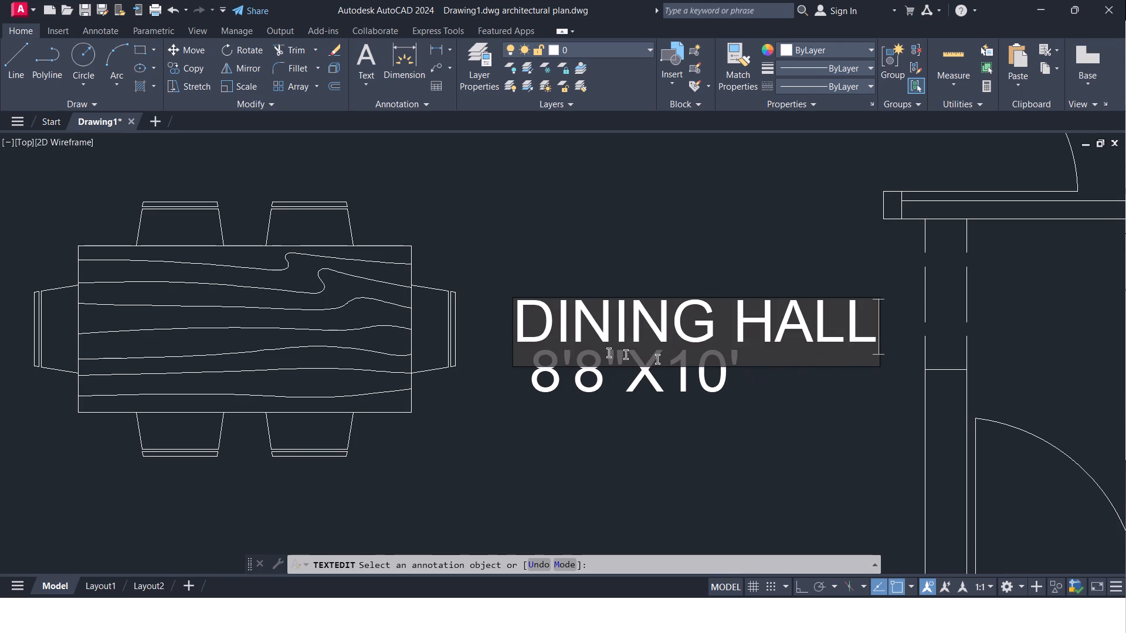
{"action": "left_click", "coordinate": [519, 343]}
{"action": "key", "text": "space"}
{"action": "key", "text": "space"}
{"action": "key", "text": "BackSpace"}
{"action": "key", "text": "BackSpace"}
{"action": "key", "text": "BackSpace"}
{"action": "key", "text": "BackSpace"}
{"action": "left_click", "coordinate": [855, 462]}
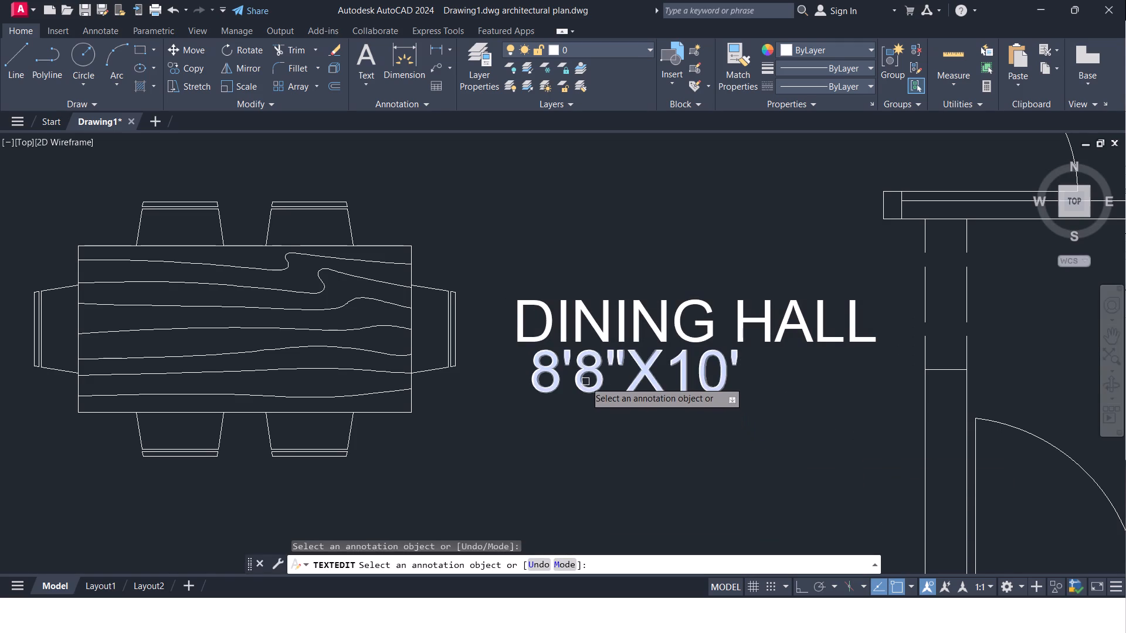
Change the size text under DINING HALL to 16'8"X9'8", adding two extra leading spaces to centre it.
{"action": "left_click", "coordinate": [585, 382]}
{"action": "left_click", "coordinate": [585, 382]}
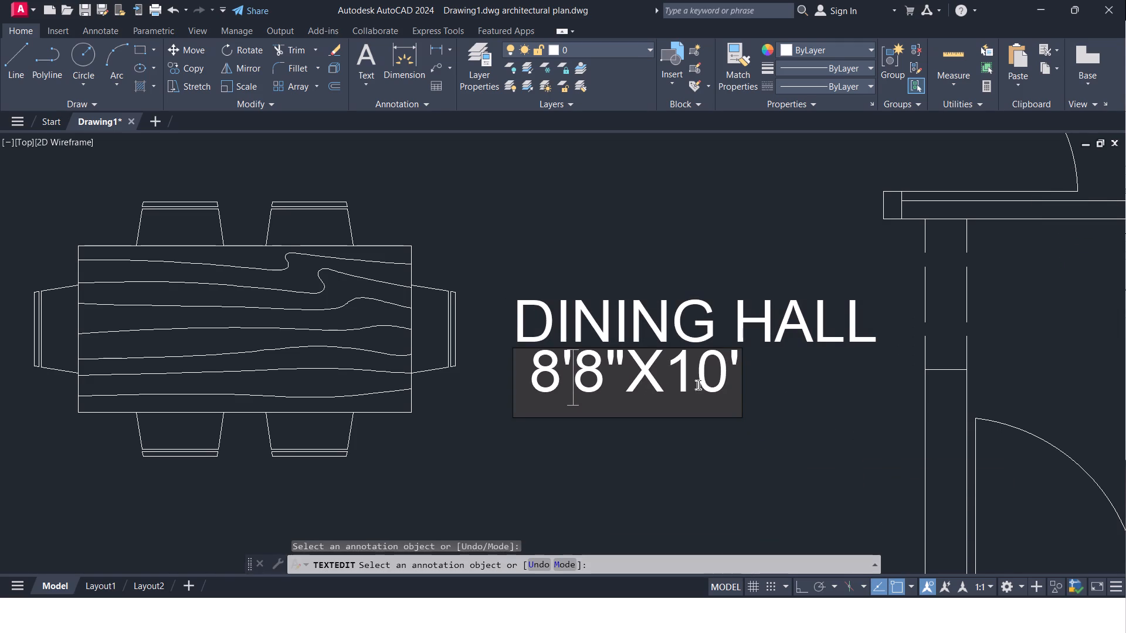
{"action": "left_click", "coordinate": [723, 392]}
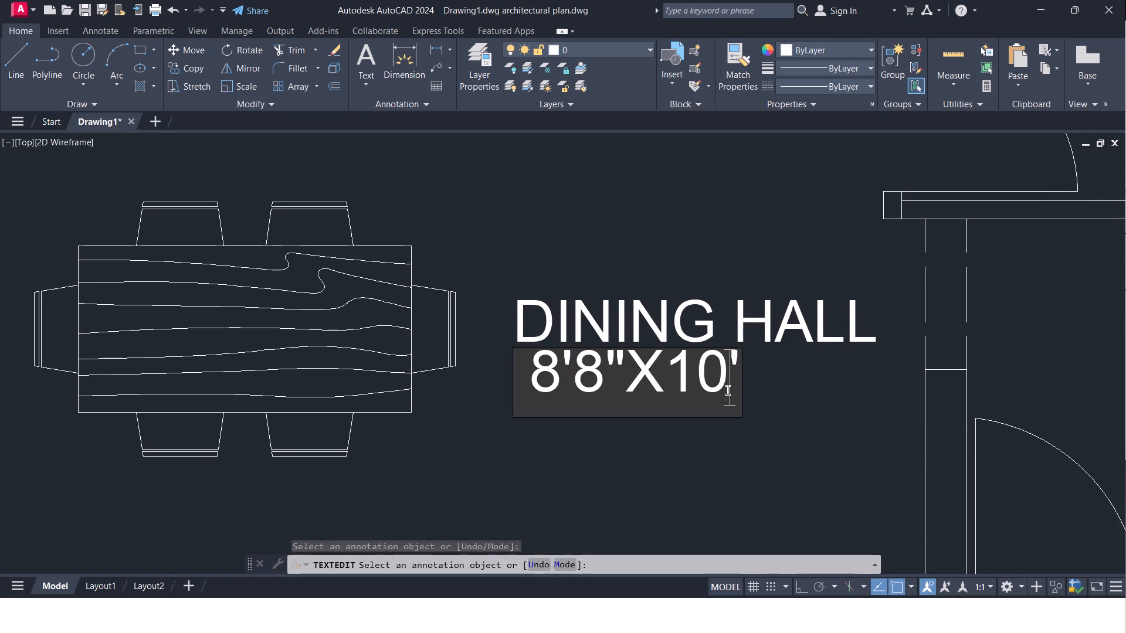
{"action": "key", "text": "BackSpace"}
{"action": "key", "text": "BackSpace"}
{"action": "type", "text": "9'8\""}
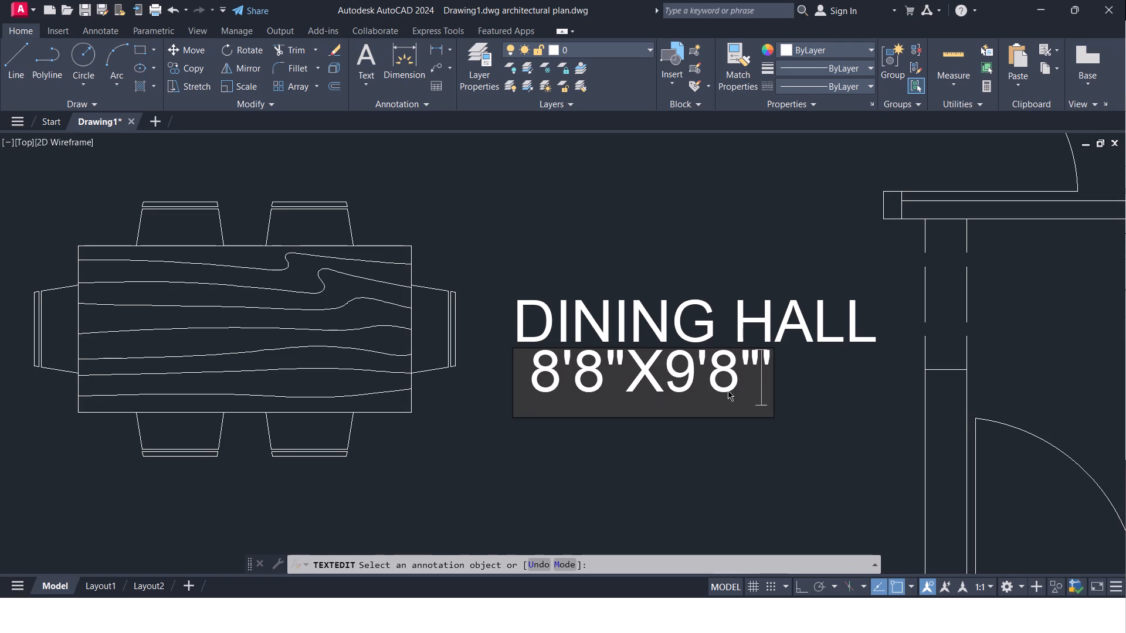
{"action": "key", "text": "Right"}
{"action": "key", "text": "BackSpace"}
{"action": "left_click", "coordinate": [612, 380]}
{"action": "key", "text": "Left"}
{"action": "key", "text": "Left"}
{"action": "key", "text": "BackSpace"}
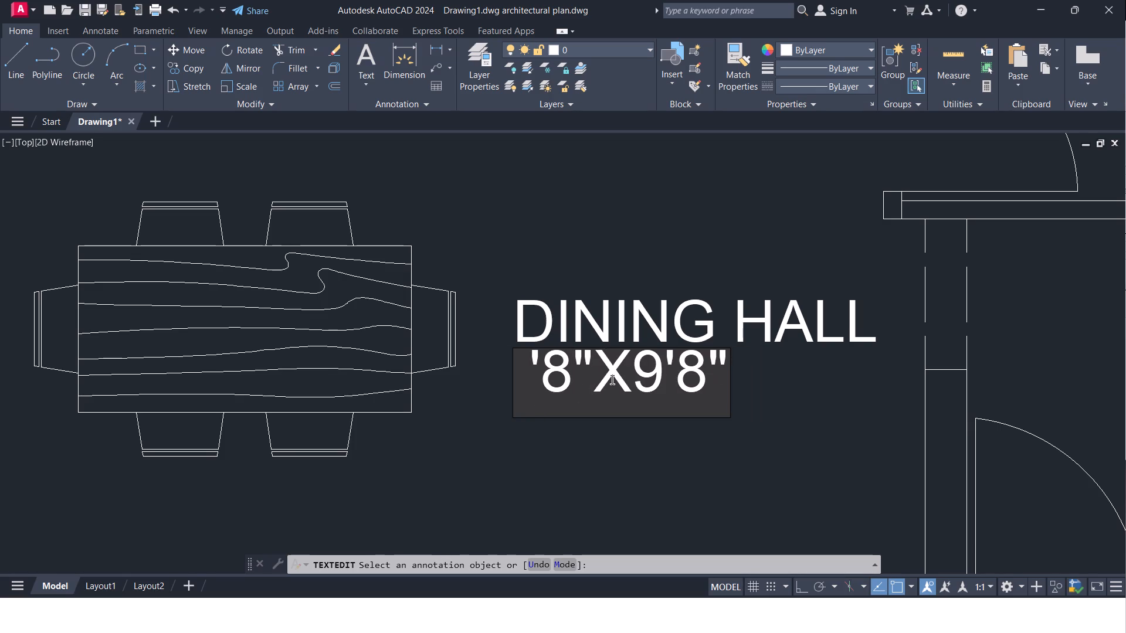
{"action": "type", "text": "16"}
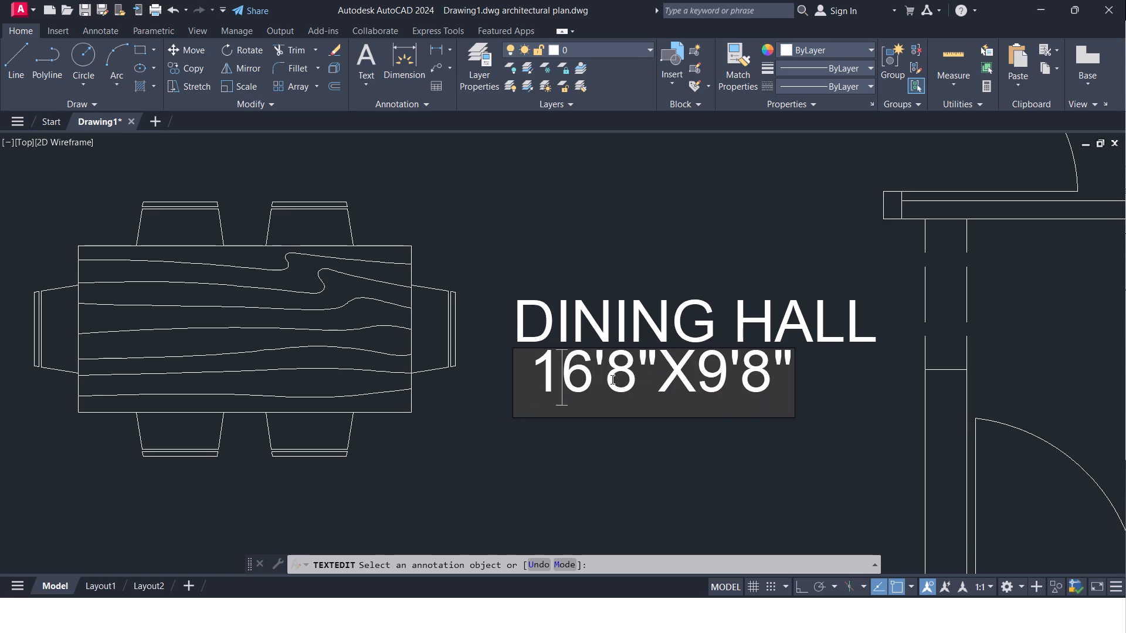
{"action": "key", "text": "Left"}
{"action": "key", "text": "Left"}
{"action": "key", "text": "space"}
{"action": "key", "text": "space"}
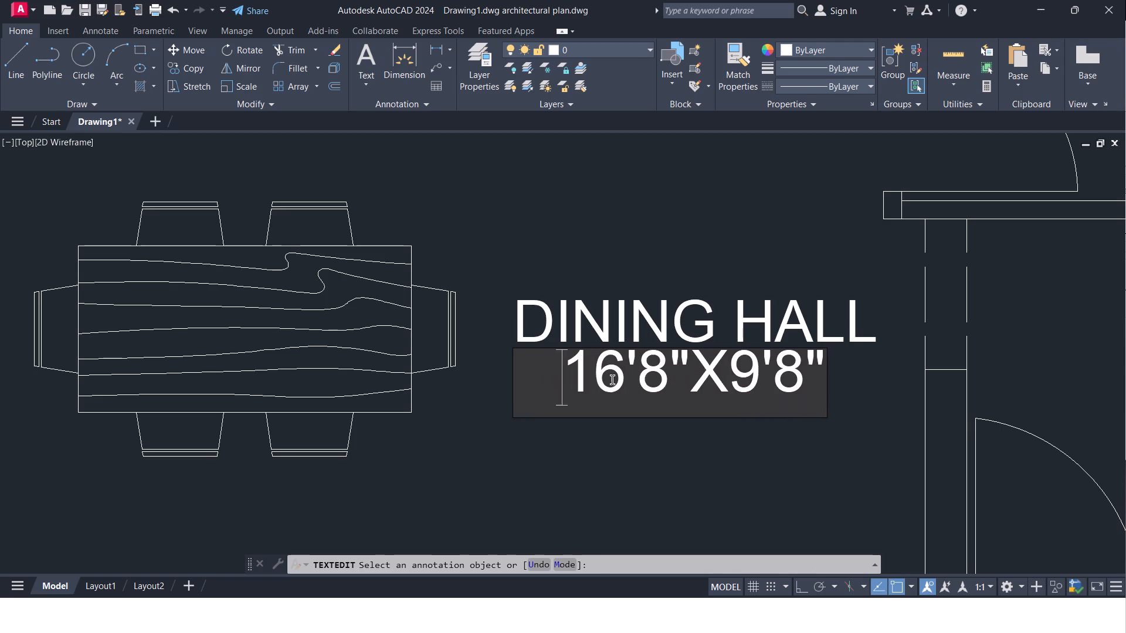
{"action": "left_click", "coordinate": [603, 455]}
{"action": "scroll", "coordinate": [603, 453], "scroll_direction": "down", "scroll_amount": 3}
{"action": "middle_click_drag", "start_coordinate": [608, 455], "coordinate": [579, 390]}
{"action": "middle_click_drag", "start_coordinate": [639, 395], "coordinate": [615, 407]}
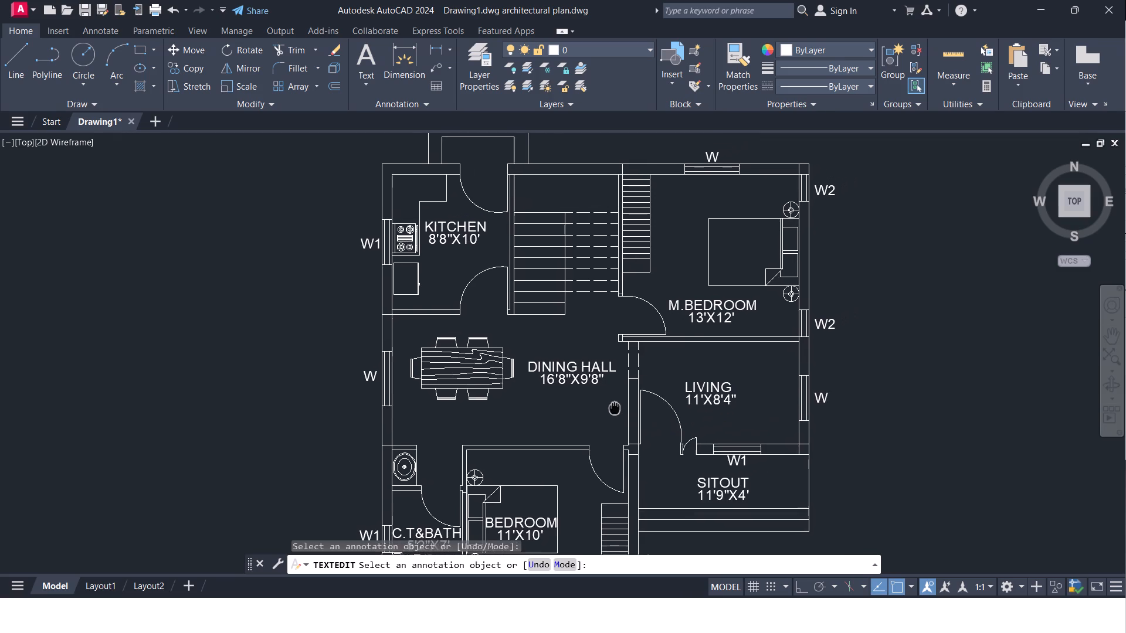
Move the LIVING name and its 11'X8'4" size text together northwest, to just above the living room's door swing.
{"action": "middle_click_drag", "start_coordinate": [615, 407], "coordinate": [593, 359]}
{"action": "scroll", "coordinate": [720, 372], "scroll_direction": "up", "scroll_amount": 1}
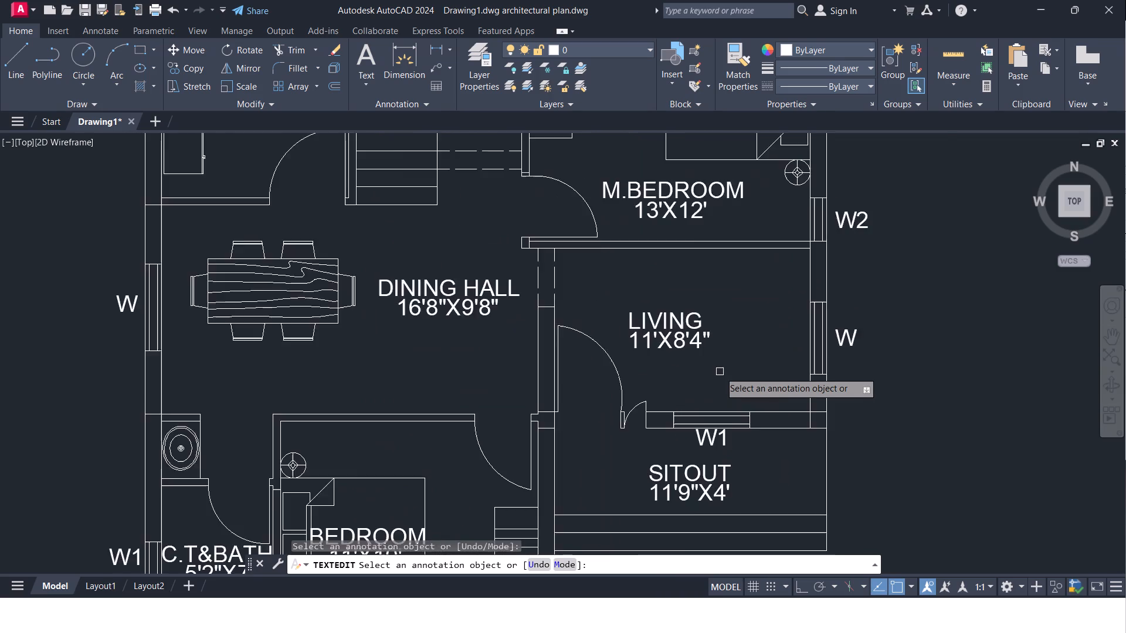
{"action": "scroll", "coordinate": [720, 372], "scroll_direction": "up", "scroll_amount": 2}
{"action": "key", "text": "Escape"}
{"action": "left_click", "coordinate": [449, 198]}
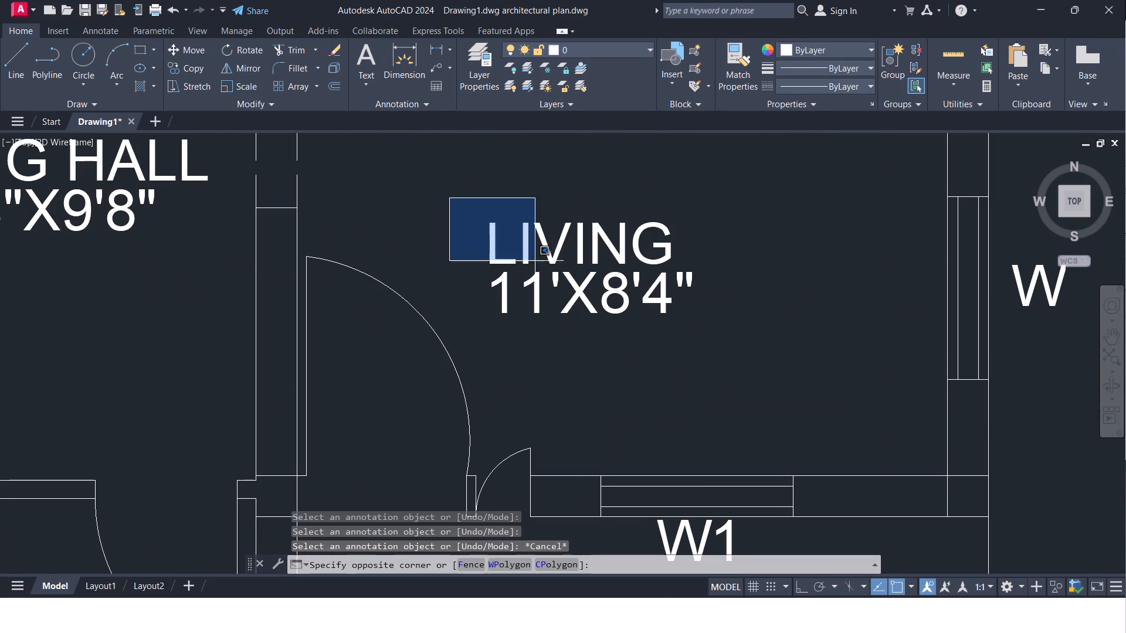
{"action": "left_click", "coordinate": [696, 359]}
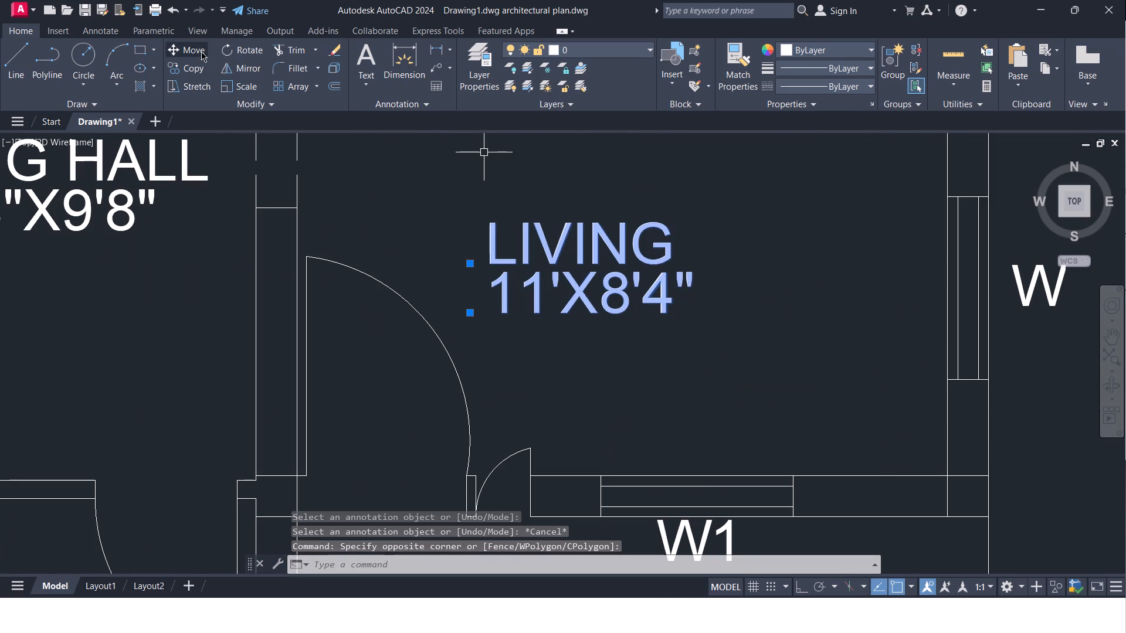
{"action": "left_click", "coordinate": [201, 52]}
{"action": "left_click", "coordinate": [584, 263]}
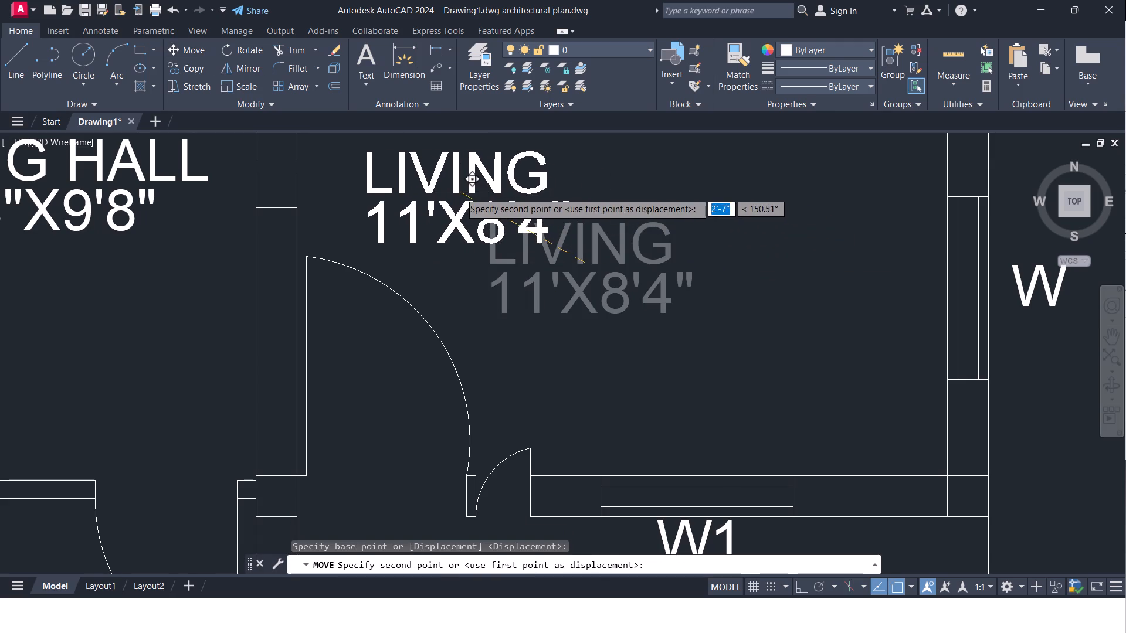
{"action": "left_click", "coordinate": [447, 191]}
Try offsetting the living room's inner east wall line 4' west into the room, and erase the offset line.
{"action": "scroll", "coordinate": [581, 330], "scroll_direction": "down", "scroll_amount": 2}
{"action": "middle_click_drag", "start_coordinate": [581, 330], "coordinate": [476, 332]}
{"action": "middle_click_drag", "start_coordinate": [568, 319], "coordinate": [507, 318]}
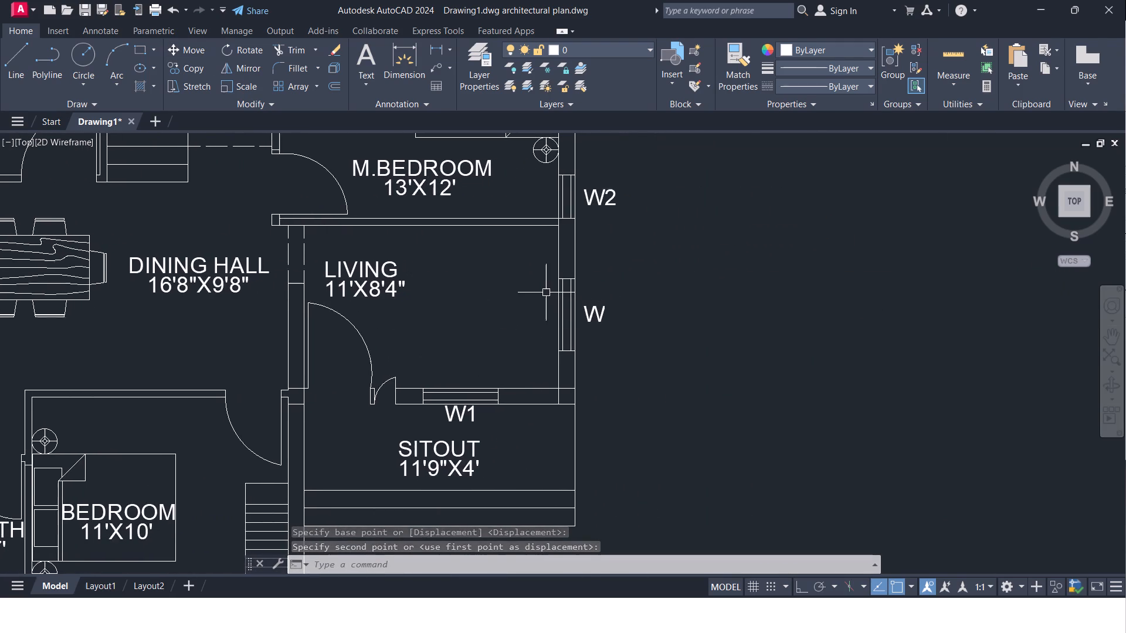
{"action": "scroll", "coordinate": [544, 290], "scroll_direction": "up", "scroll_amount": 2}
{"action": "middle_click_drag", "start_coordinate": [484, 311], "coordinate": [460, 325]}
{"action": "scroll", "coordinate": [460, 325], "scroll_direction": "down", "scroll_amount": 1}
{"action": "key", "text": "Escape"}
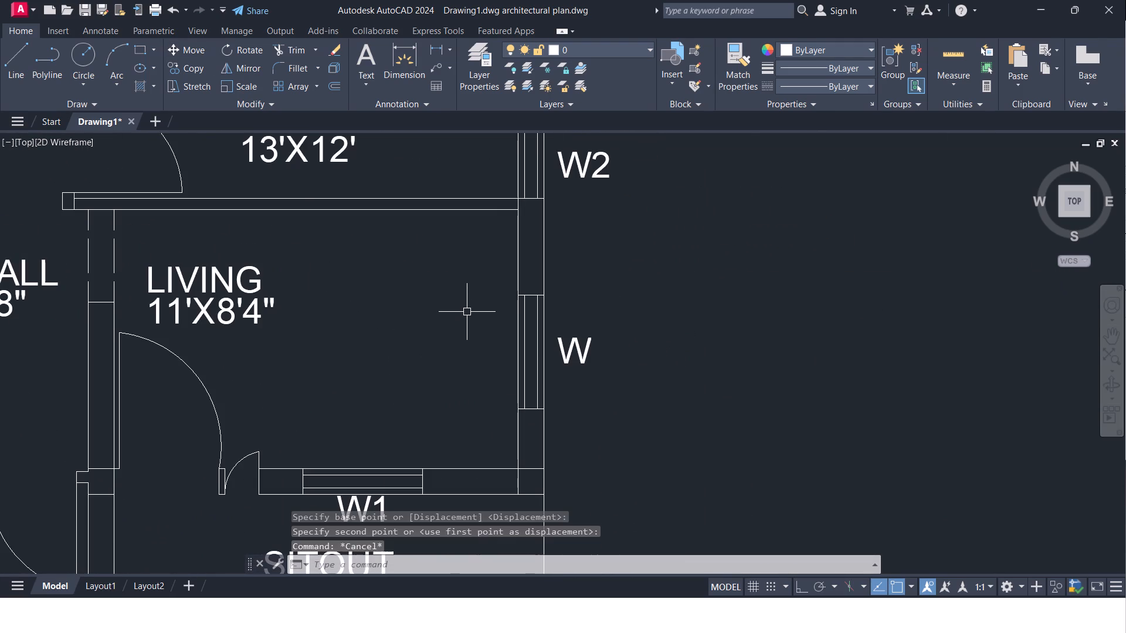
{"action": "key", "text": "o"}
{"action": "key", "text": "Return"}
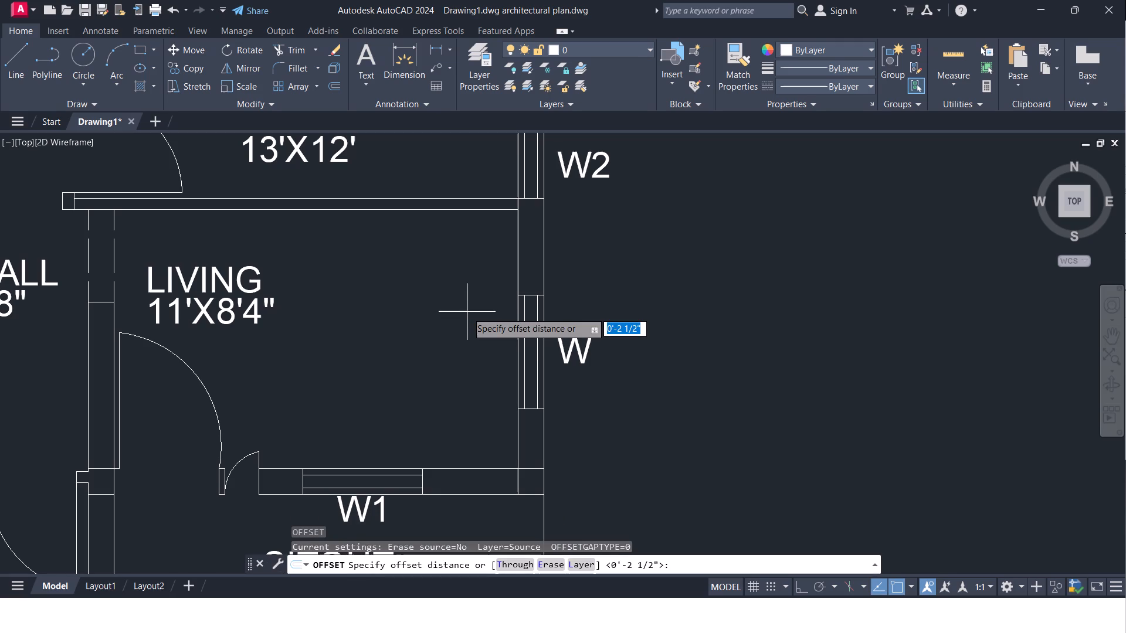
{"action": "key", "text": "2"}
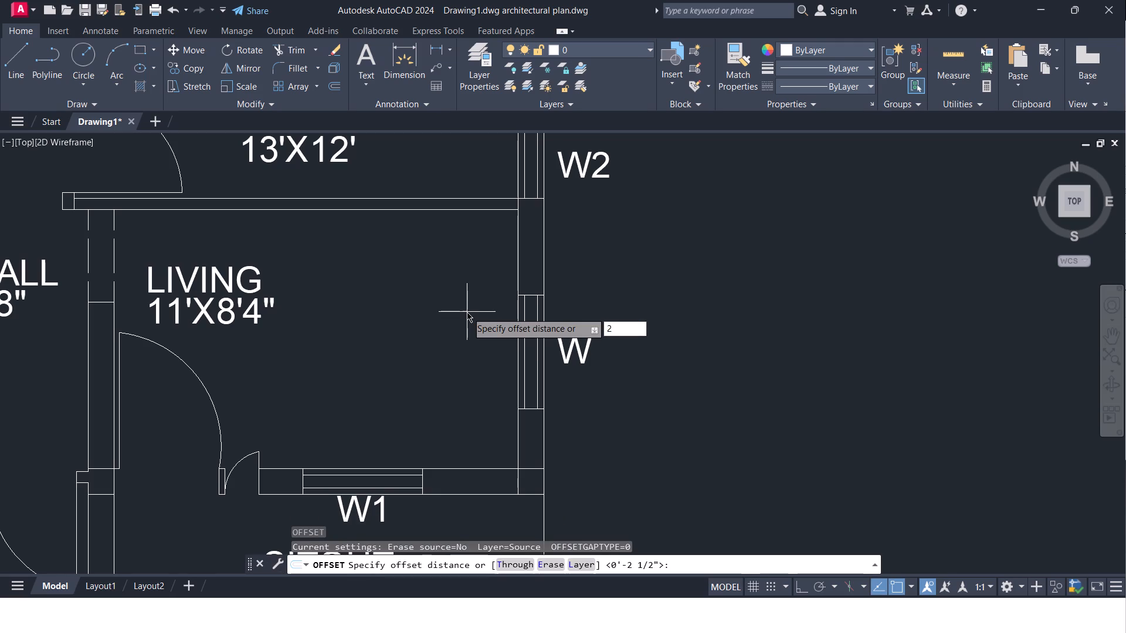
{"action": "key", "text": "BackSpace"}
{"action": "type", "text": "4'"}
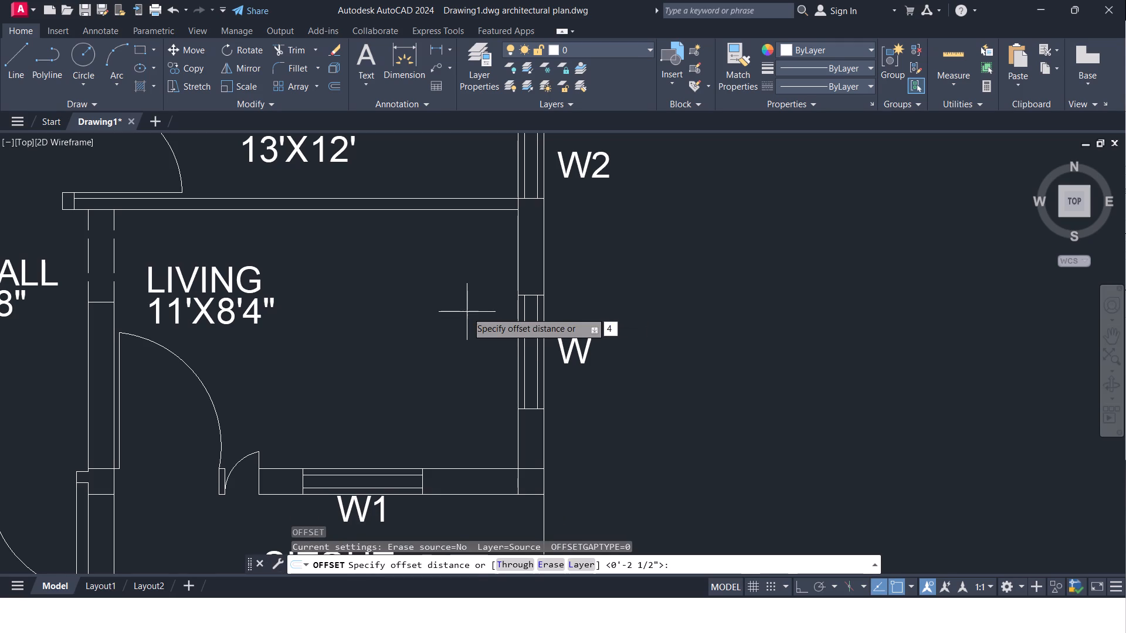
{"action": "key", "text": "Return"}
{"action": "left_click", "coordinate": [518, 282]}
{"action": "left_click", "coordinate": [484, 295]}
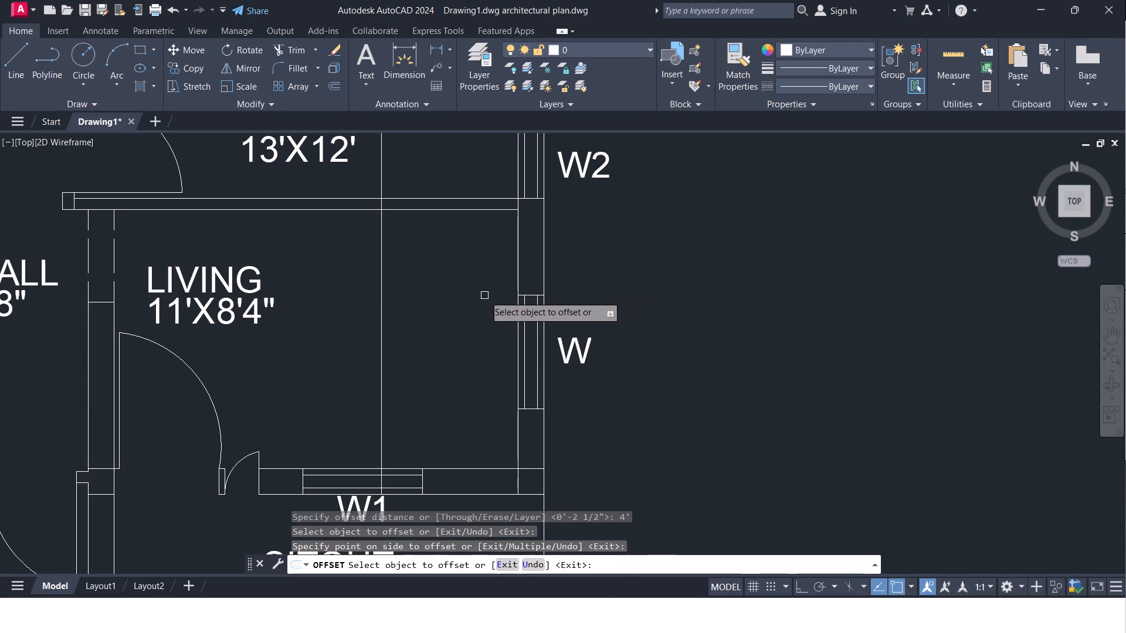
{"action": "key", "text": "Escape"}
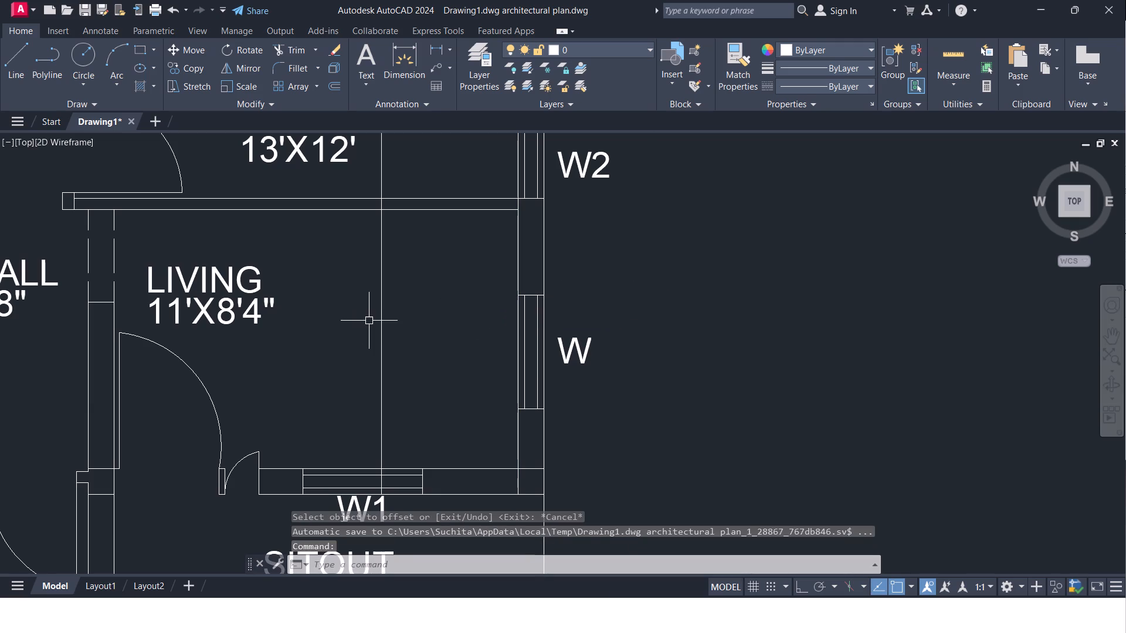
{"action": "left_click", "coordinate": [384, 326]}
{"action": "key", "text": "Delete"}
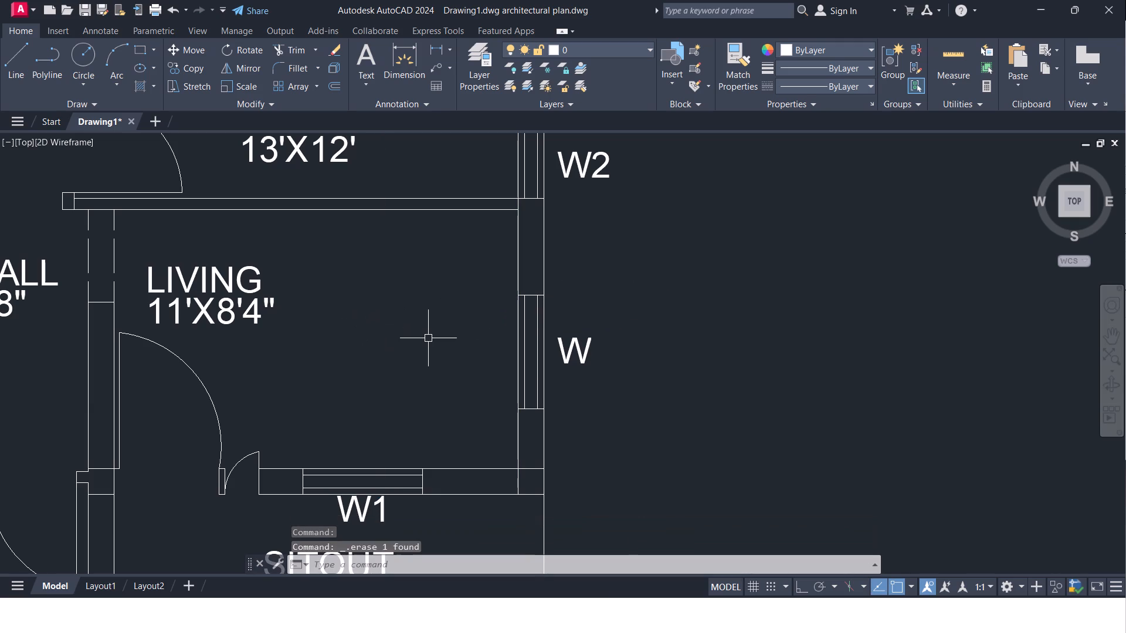
Offset the living room's inner east wall line 2" west, and offset the new line another 2" west.
{"action": "key", "text": "o"}
{"action": "key", "text": "Return"}
{"action": "type", "text": "2\""}
{"action": "key", "text": "Return"}
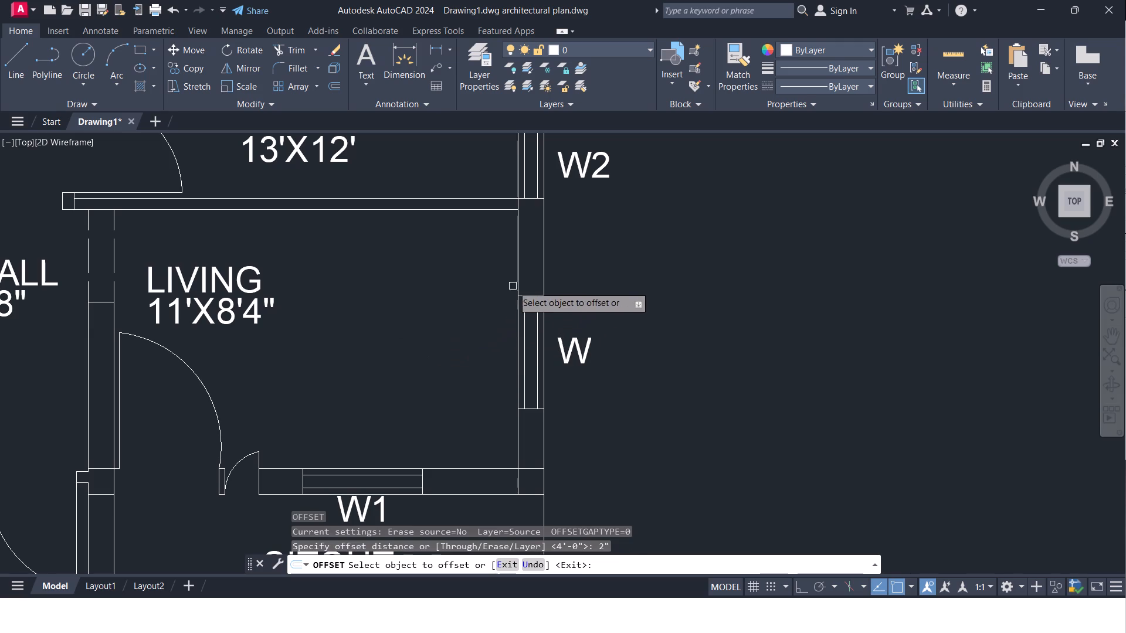
{"action": "left_click", "coordinate": [520, 281]}
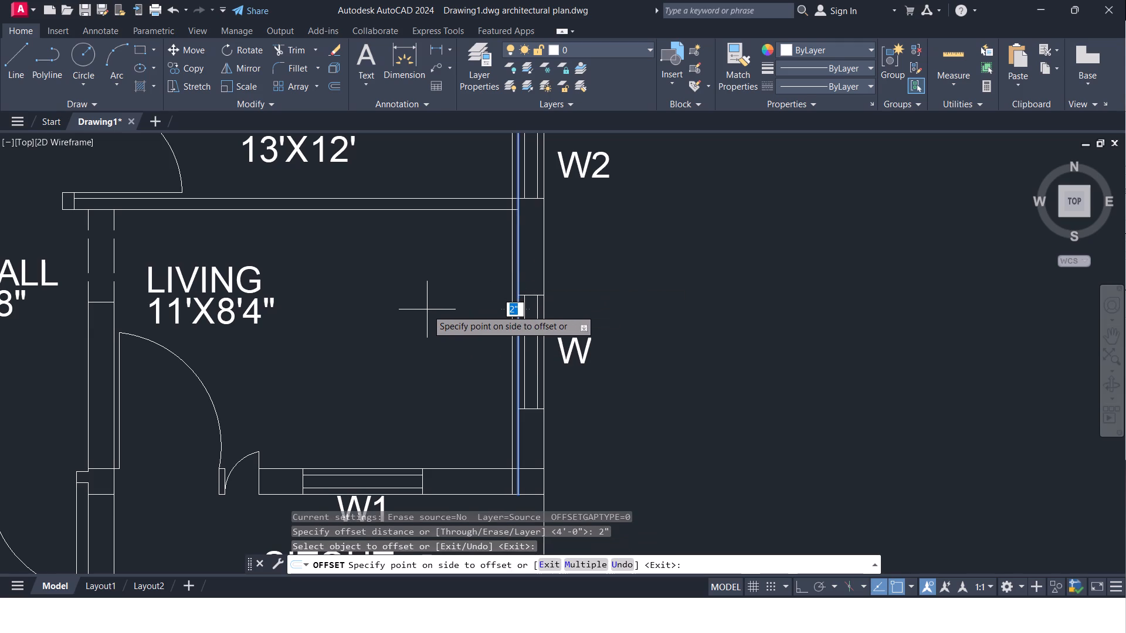
{"action": "left_click", "coordinate": [427, 309]}
{"action": "key", "text": "Return"}
{"action": "key", "text": "Return"}
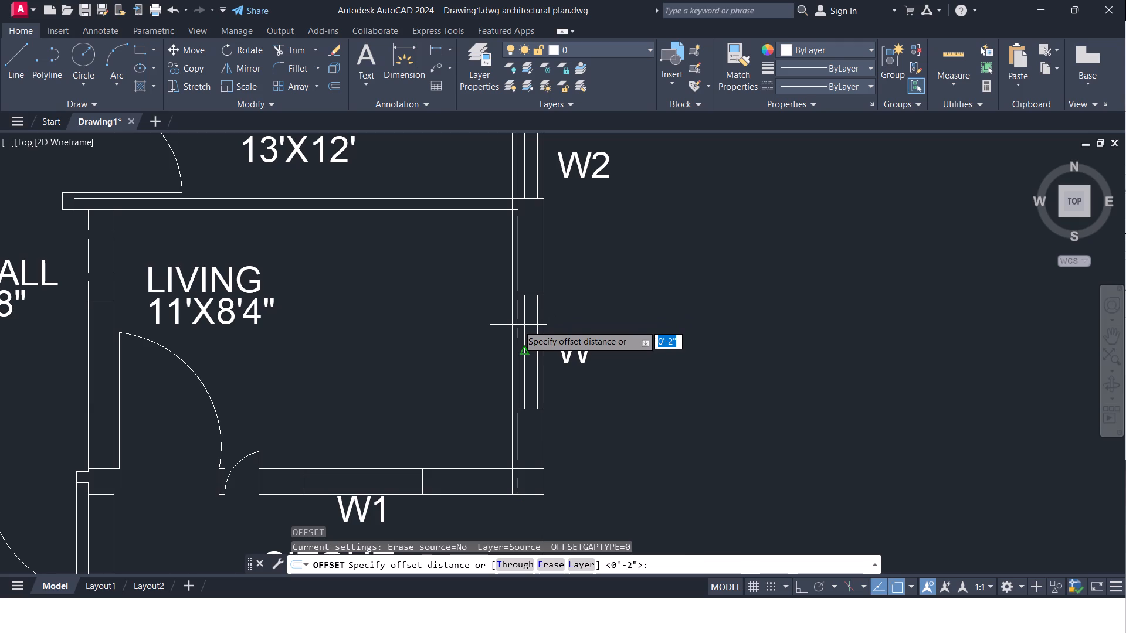
{"action": "key", "text": "Return"}
{"action": "left_click", "coordinate": [513, 339]}
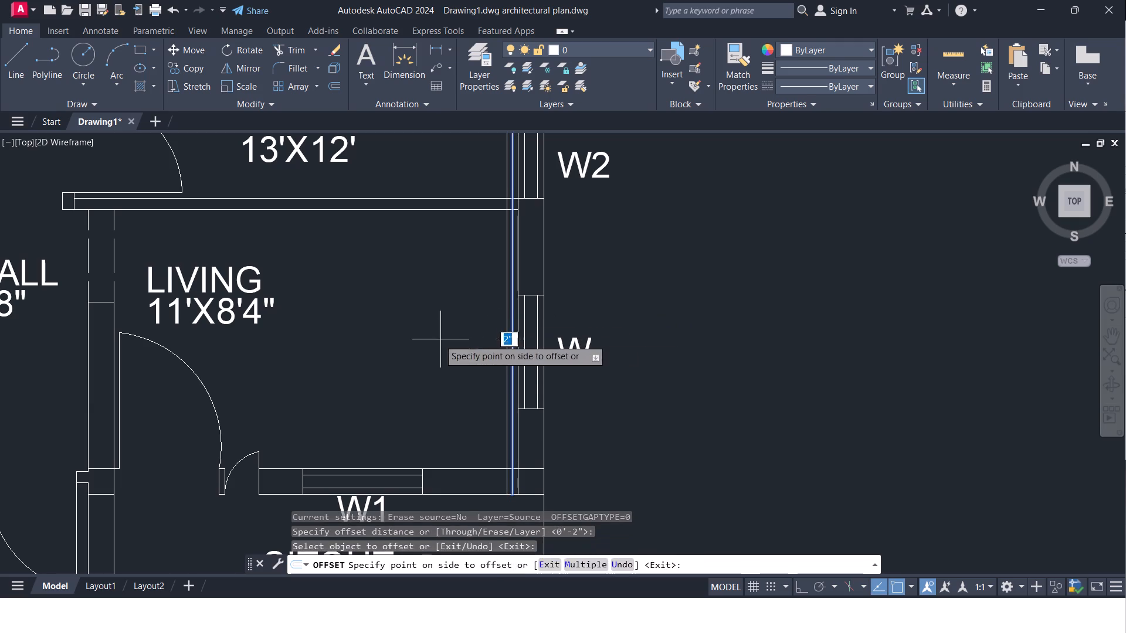
{"action": "left_click", "coordinate": [437, 339]}
{"action": "key", "text": "Escape"}
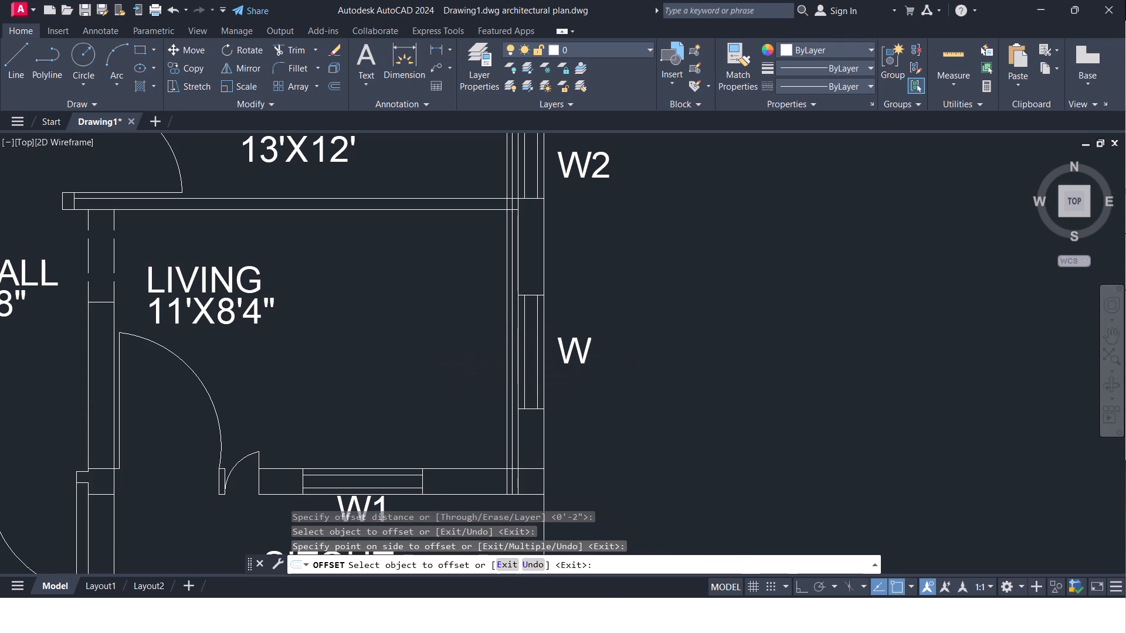
Trim both offset lines at the wall between LIVING and M.BEDROOM, and erase their leftover portions in the bedroom.
{"action": "type", "text": "TR"}
{"action": "key", "text": "Return"}
{"action": "key", "text": "Return"}
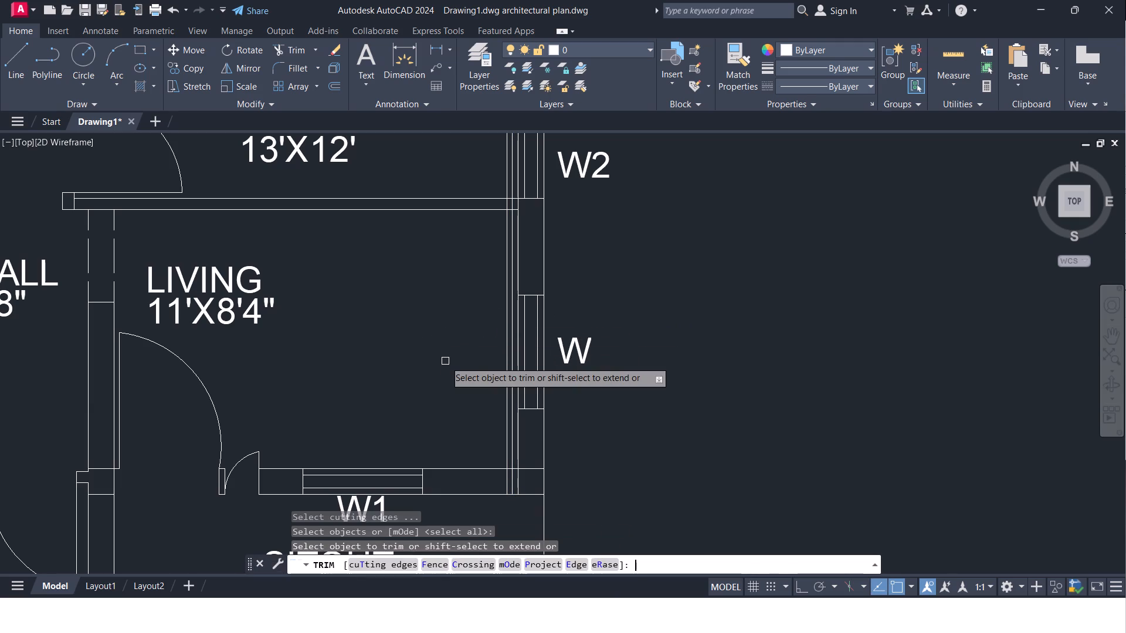
{"action": "scroll", "coordinate": [507, 211], "scroll_direction": "up", "scroll_amount": 2}
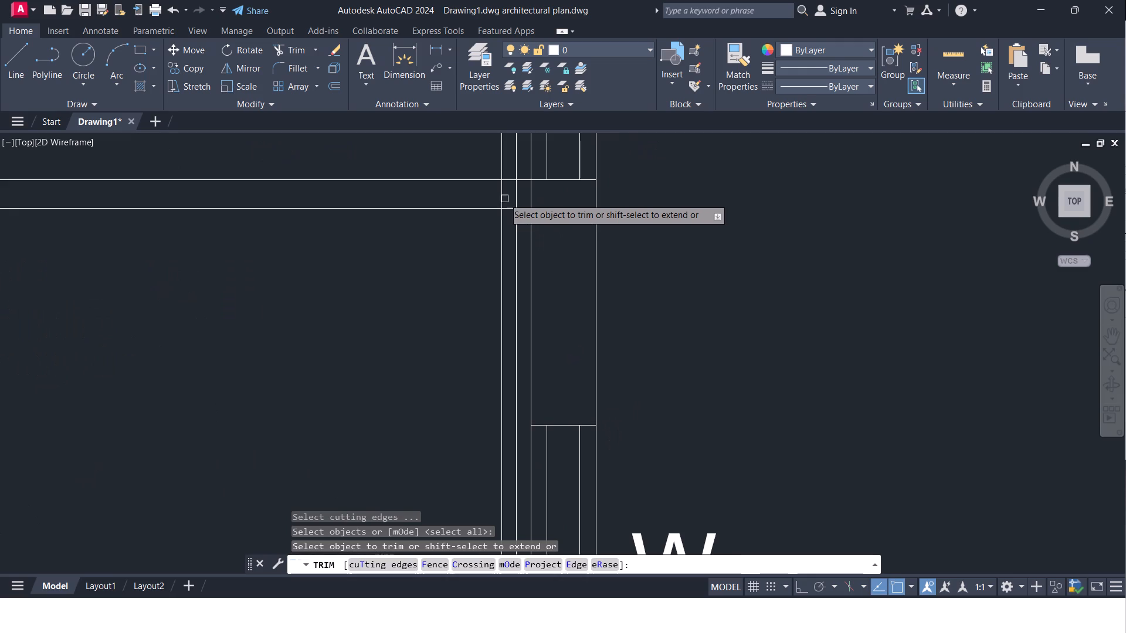
{"action": "left_click", "coordinate": [501, 196]}
{"action": "left_click", "coordinate": [515, 196]}
{"action": "scroll", "coordinate": [522, 197], "scroll_direction": "down", "scroll_amount": 2}
{"action": "middle_click_drag", "start_coordinate": [522, 197], "coordinate": [506, 385]}
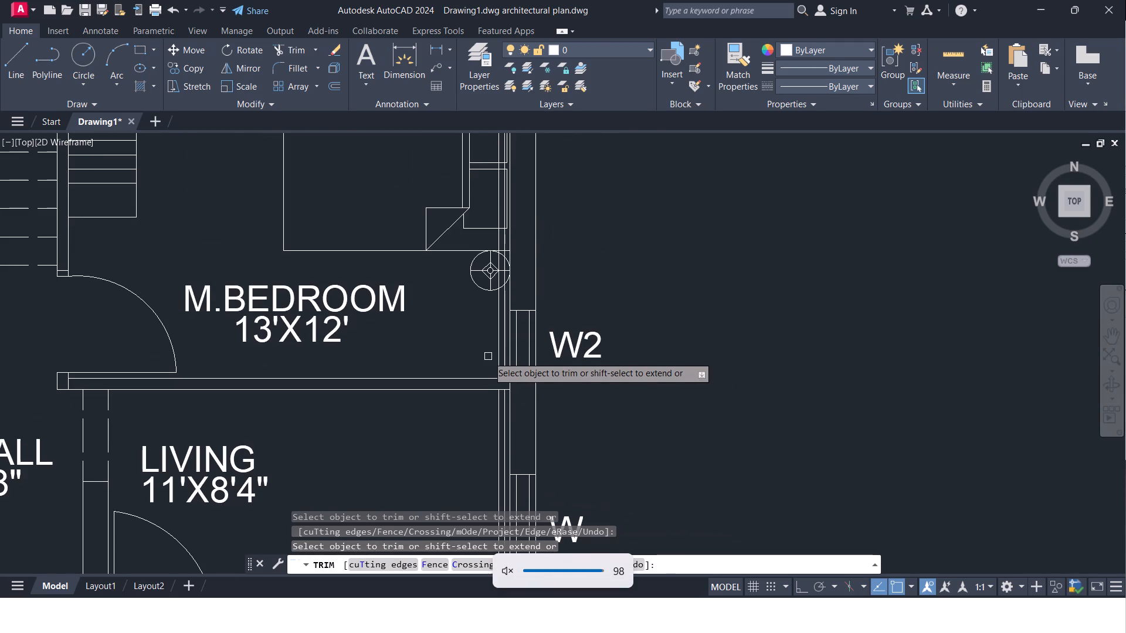
{"action": "key", "text": "Escape"}
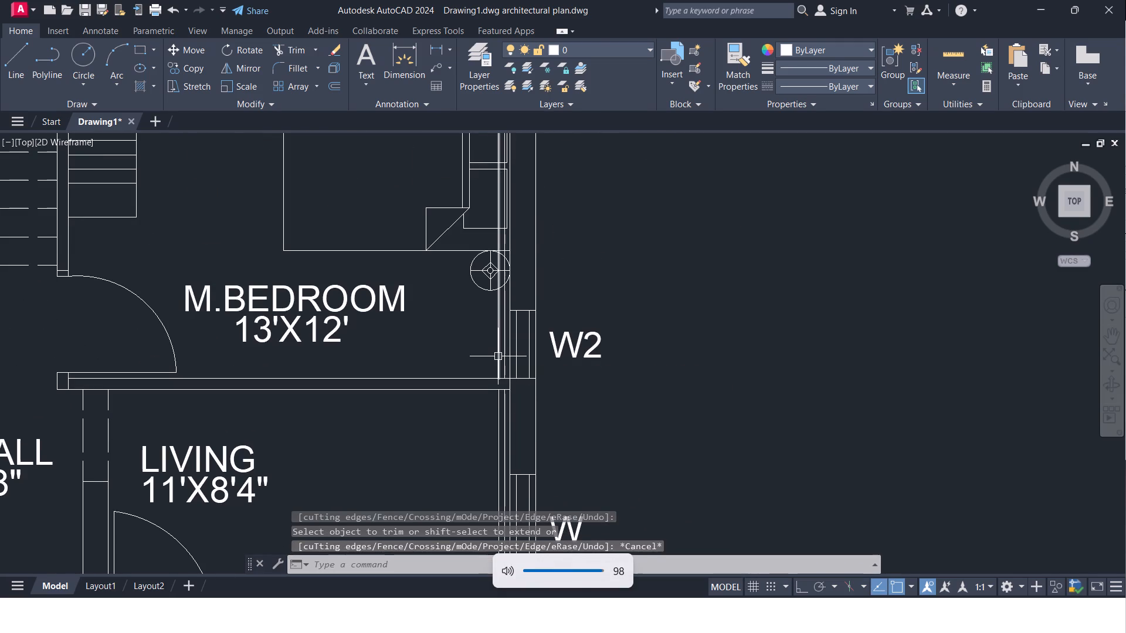
{"action": "left_click", "coordinate": [499, 356]}
{"action": "left_click", "coordinate": [506, 359]}
{"action": "key", "text": "Delete"}
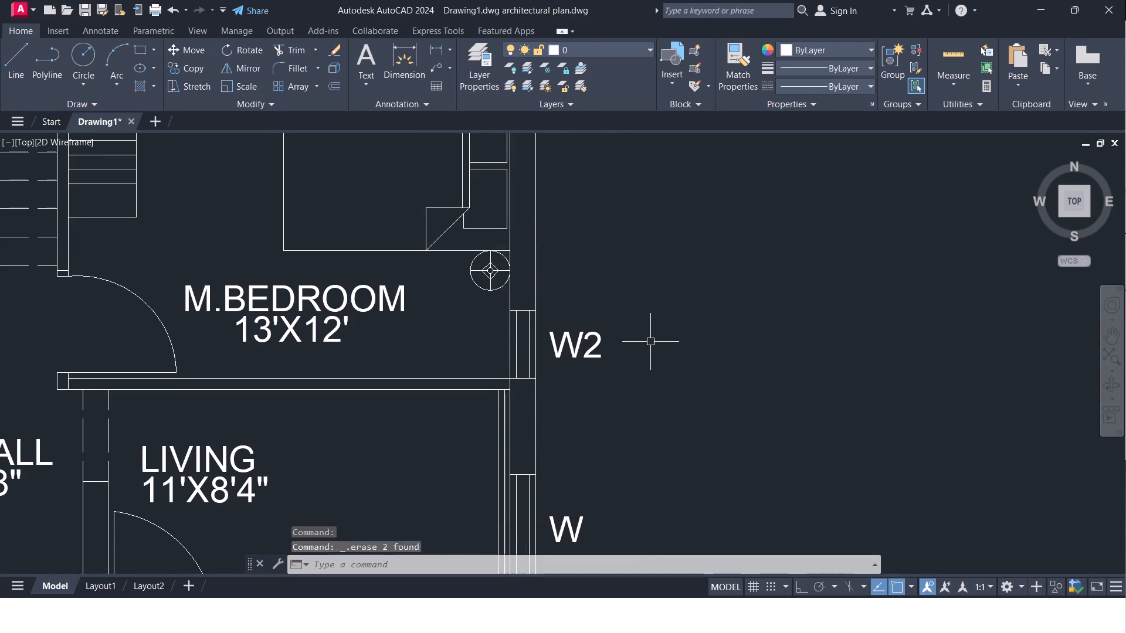
Trim the south ends of both offset lines where they cross the living room's south wall.
{"action": "scroll", "coordinate": [650, 342], "scroll_direction": "down", "scroll_amount": 2}
{"action": "middle_click_drag", "start_coordinate": [650, 342], "coordinate": [658, 229]}
{"action": "scroll", "coordinate": [630, 332], "scroll_direction": "up", "scroll_amount": 1}
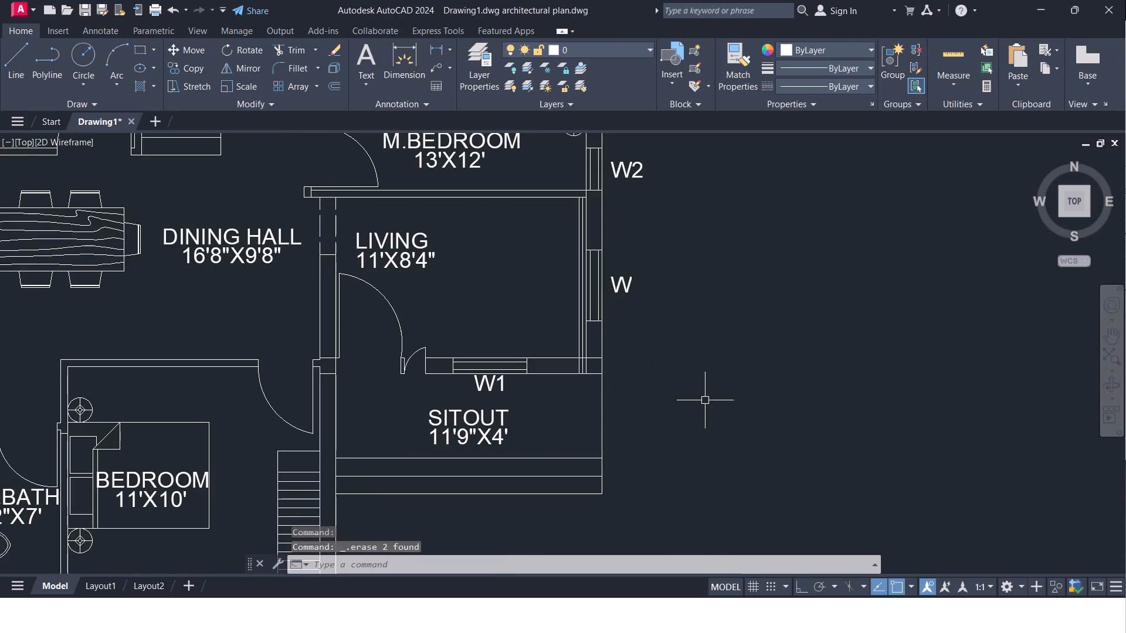
{"action": "type", "text": "TR"}
{"action": "left_click", "coordinate": [729, 433]}
{"action": "scroll", "coordinate": [572, 376], "scroll_direction": "up", "scroll_amount": 3}
{"action": "left_click", "coordinate": [593, 355]}
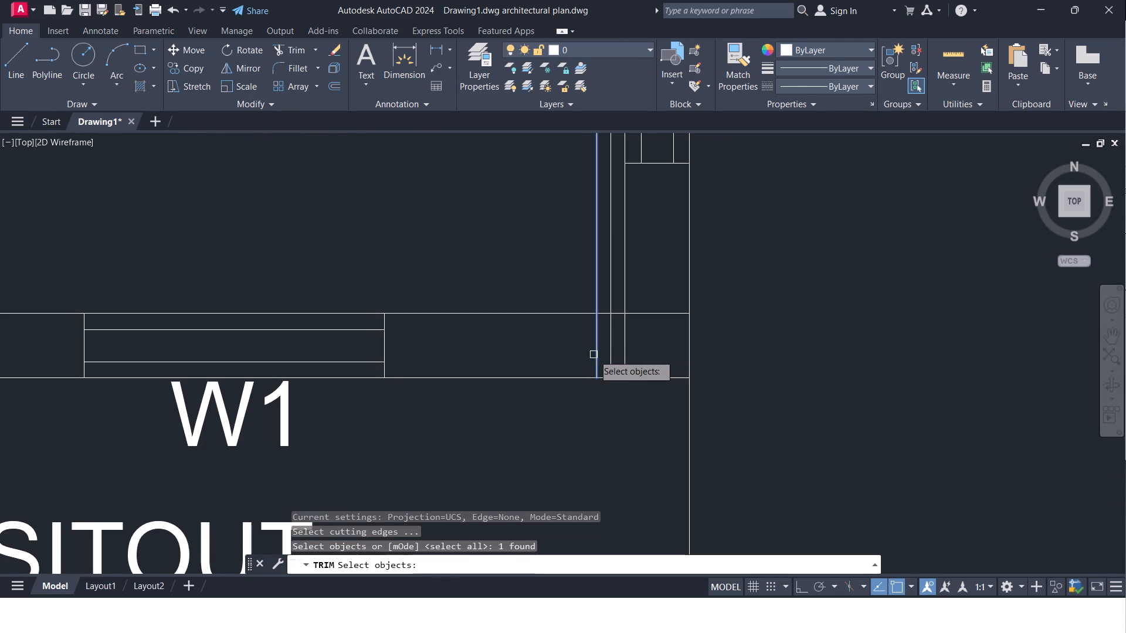
{"action": "left_click", "coordinate": [593, 355]}
{"action": "key", "text": "Escape"}
{"action": "type", "text": "TR"}
{"action": "key", "text": "Return"}
{"action": "key", "text": "Return"}
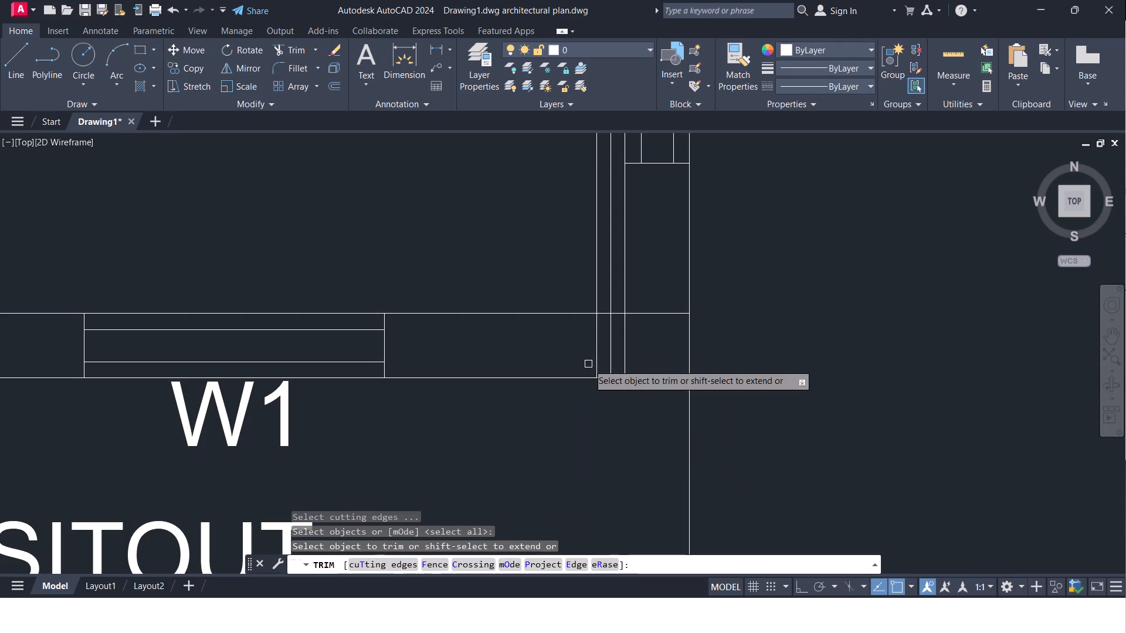
{"action": "left_click", "coordinate": [596, 341]}
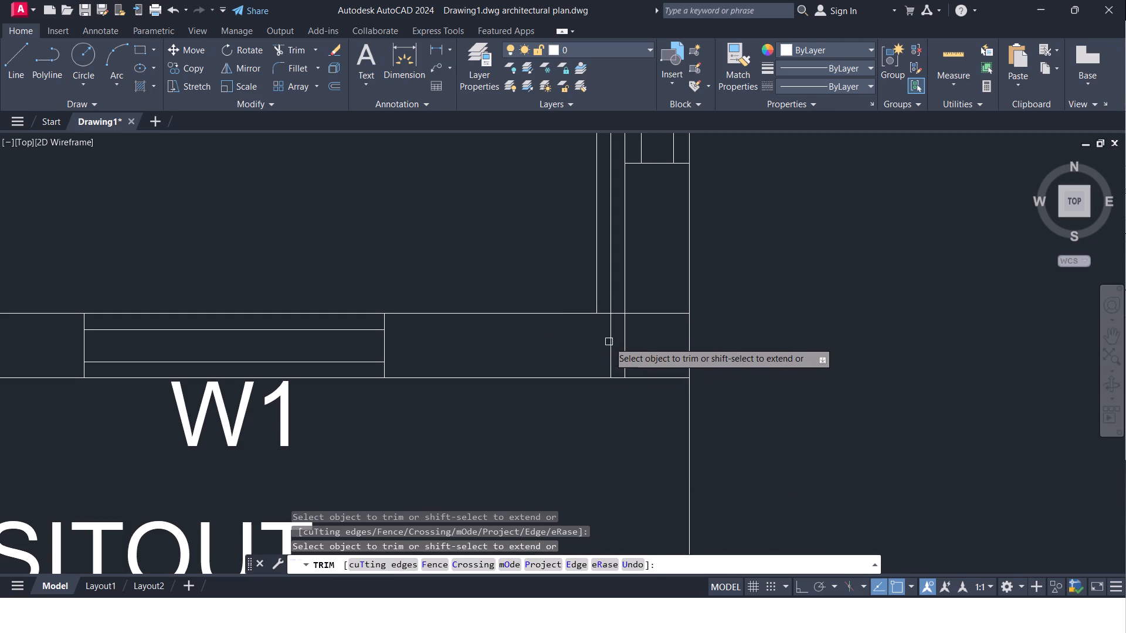
{"action": "left_click", "coordinate": [609, 342]}
Examine the two trimmed lines along the living room's east wall beside window W.
{"action": "scroll", "coordinate": [609, 342], "scroll_direction": "down", "scroll_amount": 3}
{"action": "middle_click_drag", "start_coordinate": [609, 342], "coordinate": [603, 349]}
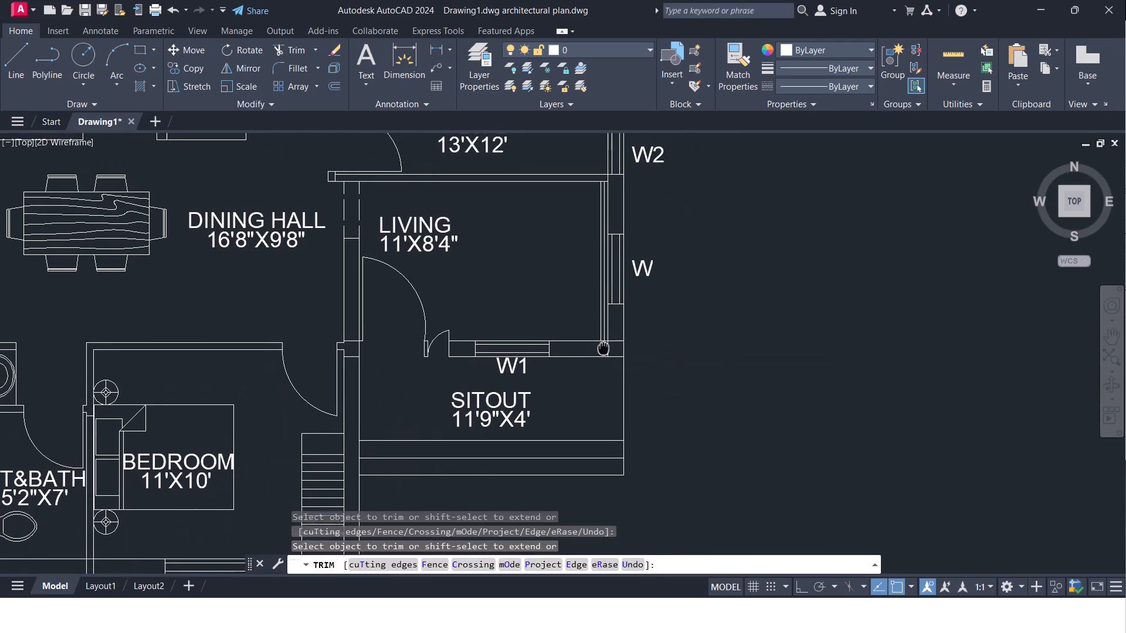
{"action": "middle_click_drag", "start_coordinate": [603, 349], "coordinate": [602, 350]}
{"action": "scroll", "coordinate": [602, 350], "scroll_direction": "up", "scroll_amount": 1}
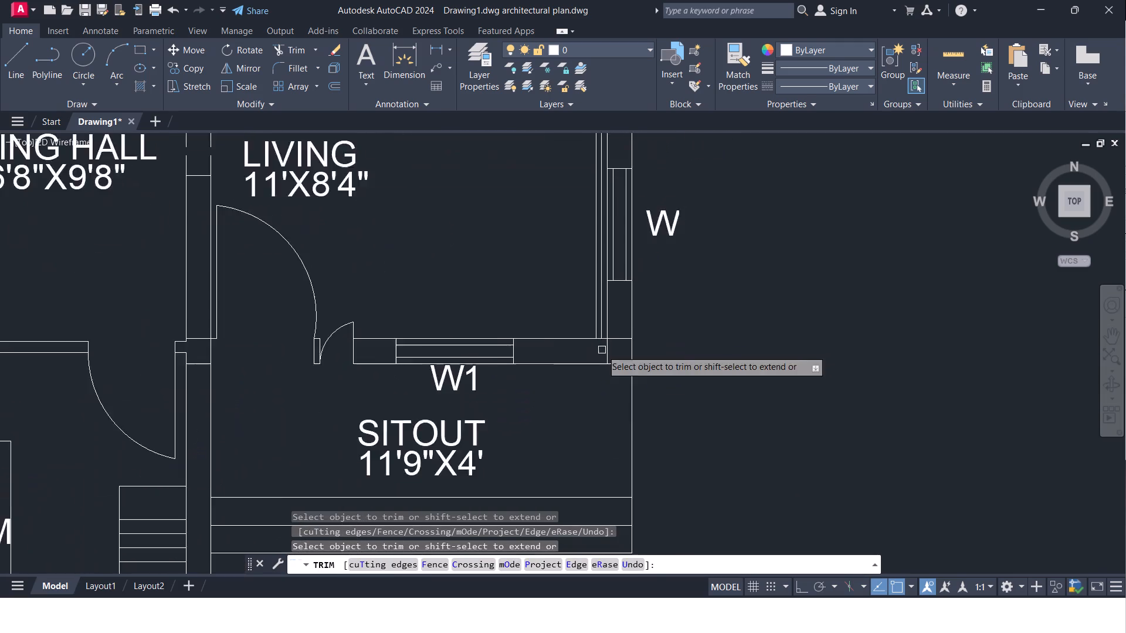
{"action": "scroll", "coordinate": [602, 350], "scroll_direction": "up", "scroll_amount": 1}
{"action": "middle_click_drag", "start_coordinate": [565, 194], "coordinate": [500, 415]}
{"action": "middle_click_drag", "start_coordinate": [516, 298], "coordinate": [510, 314]}
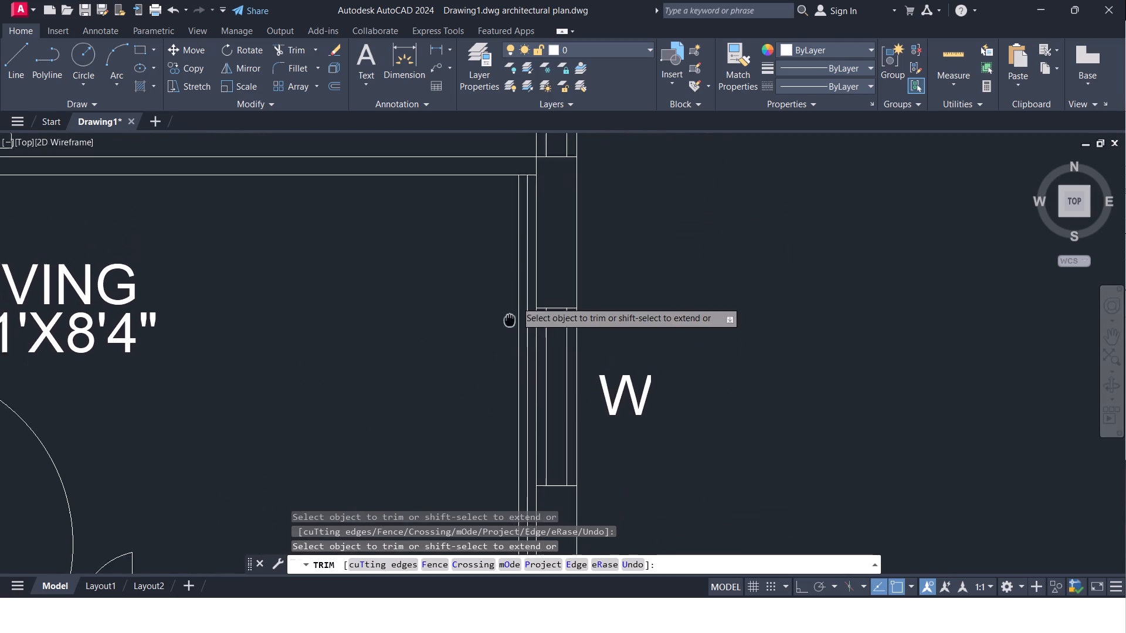
{"action": "middle_click_drag", "start_coordinate": [510, 314], "coordinate": [534, 257]}
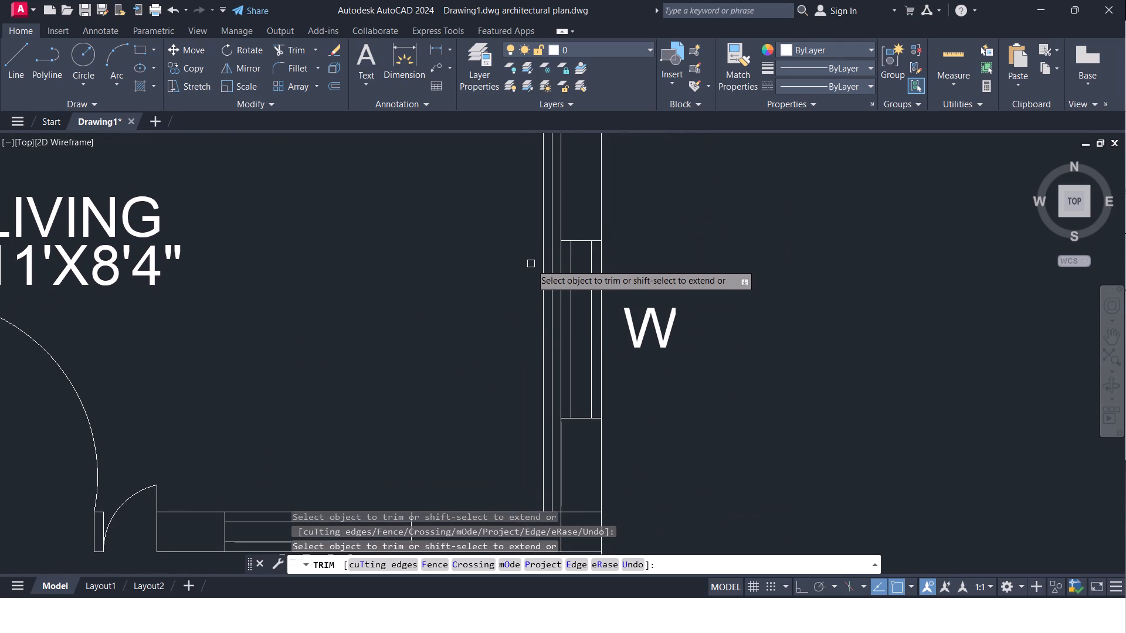
{"action": "middle_click_drag", "start_coordinate": [531, 264], "coordinate": [520, 251]}
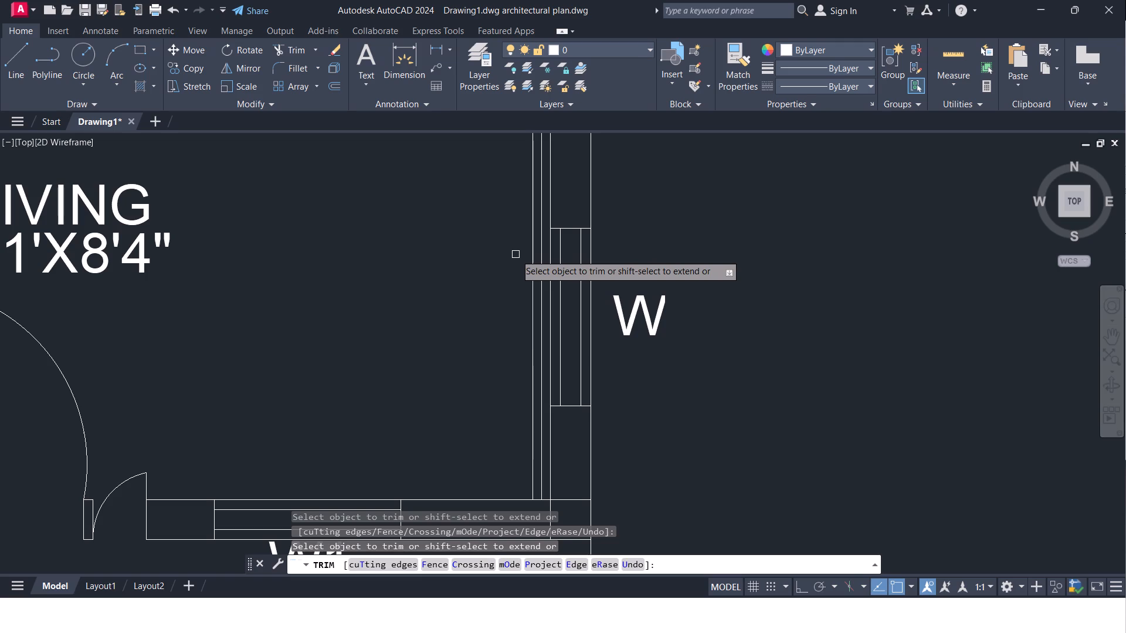
{"action": "middle_click_drag", "start_coordinate": [515, 253], "coordinate": [514, 298]}
{"action": "scroll", "coordinate": [514, 300], "scroll_direction": "down", "scroll_amount": 1}
{"action": "middle_click_drag", "start_coordinate": [514, 294], "coordinate": [506, 270]}
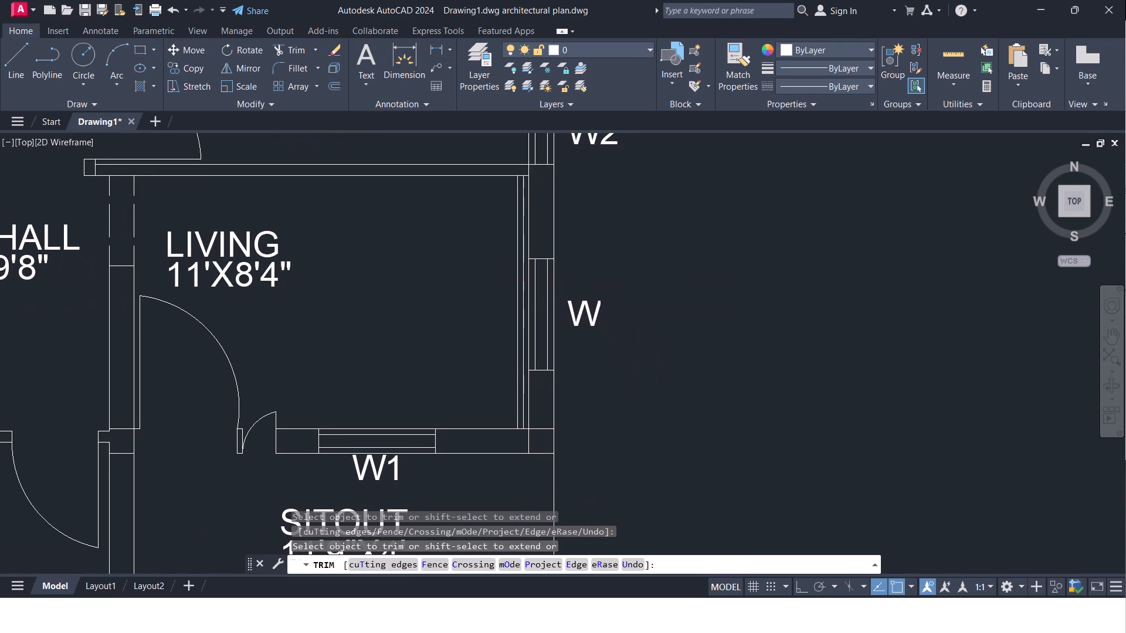
{"action": "key", "text": "Escape"}
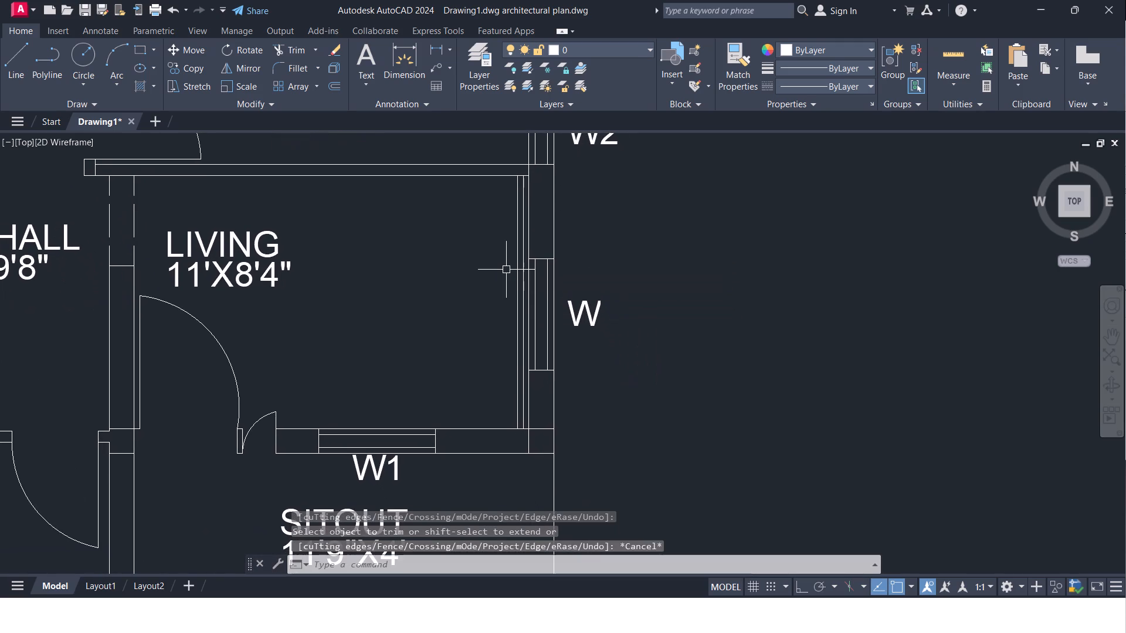
Offset the westernmost detail line along the living room's east wall 2' west into the room.
{"action": "key", "text": "o"}
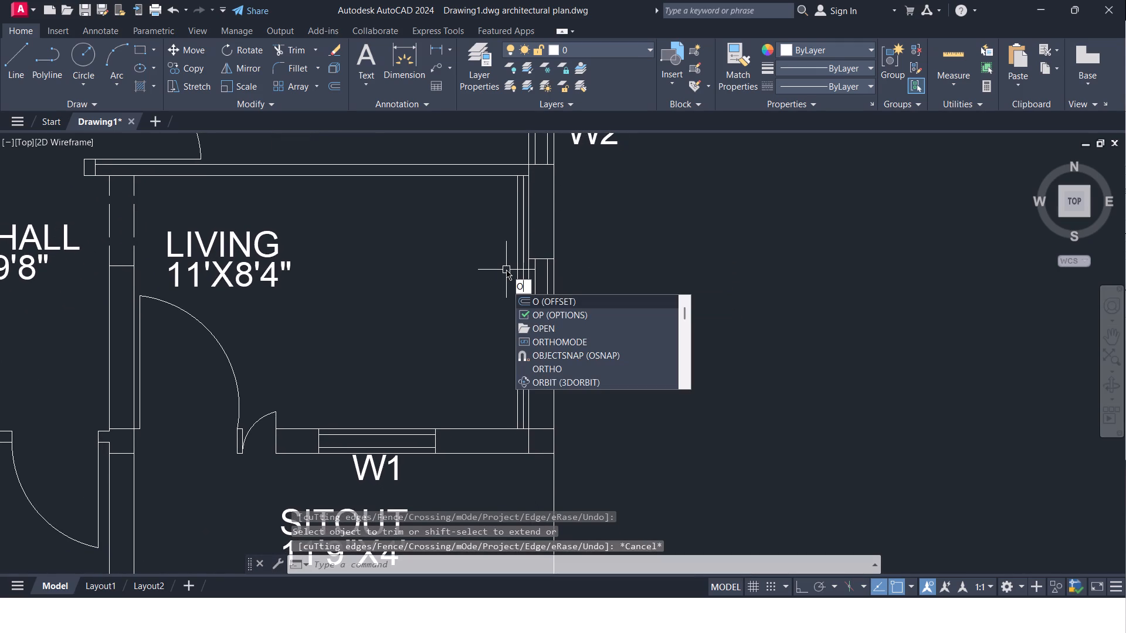
{"action": "key", "text": "Return"}
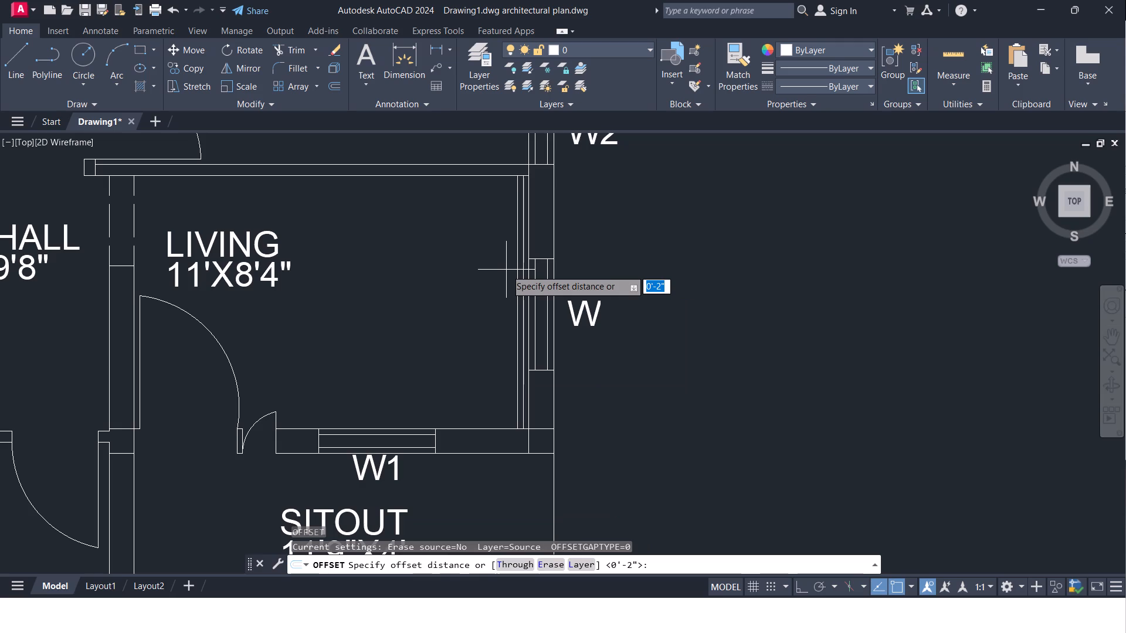
{"action": "type", "text": "2'"}
{"action": "key", "text": "Return"}
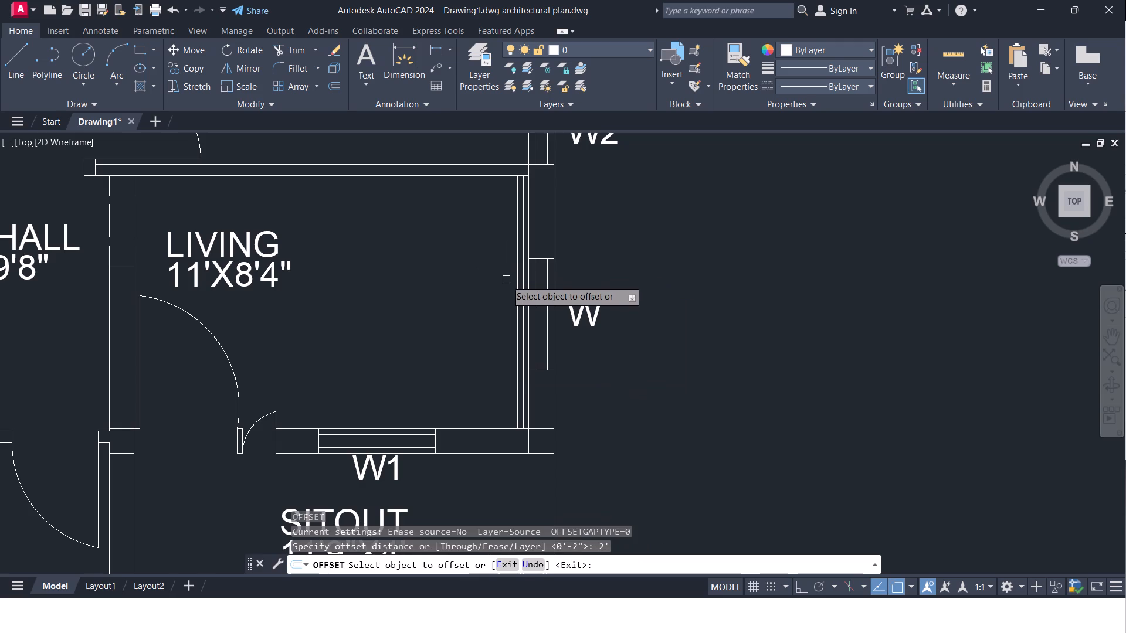
{"action": "left_click", "coordinate": [516, 290]}
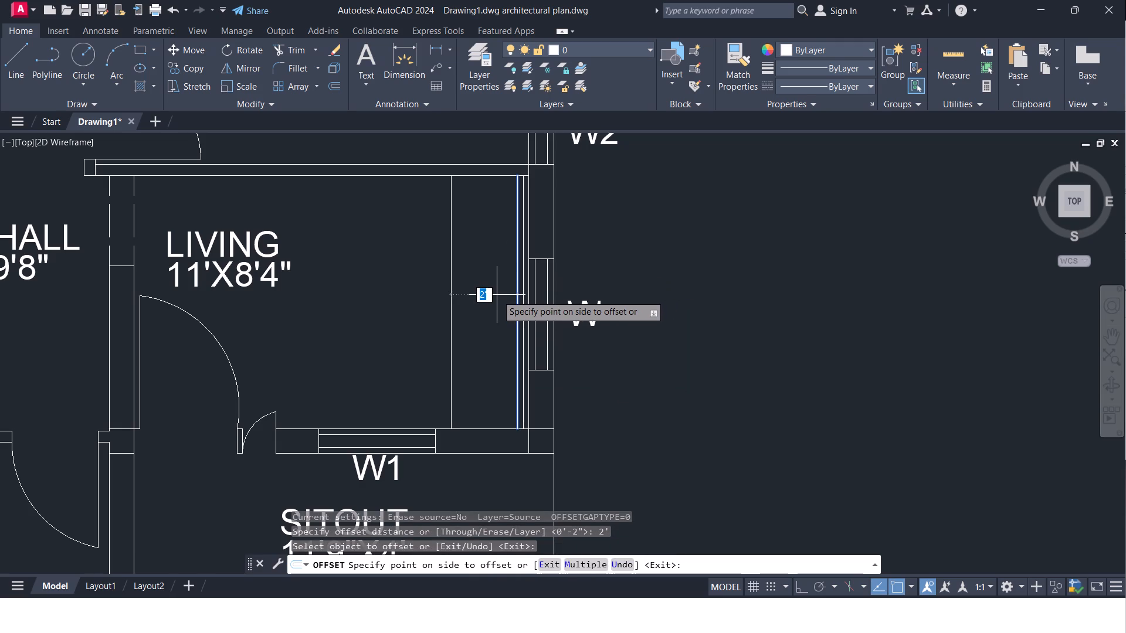
{"action": "left_click", "coordinate": [497, 295]}
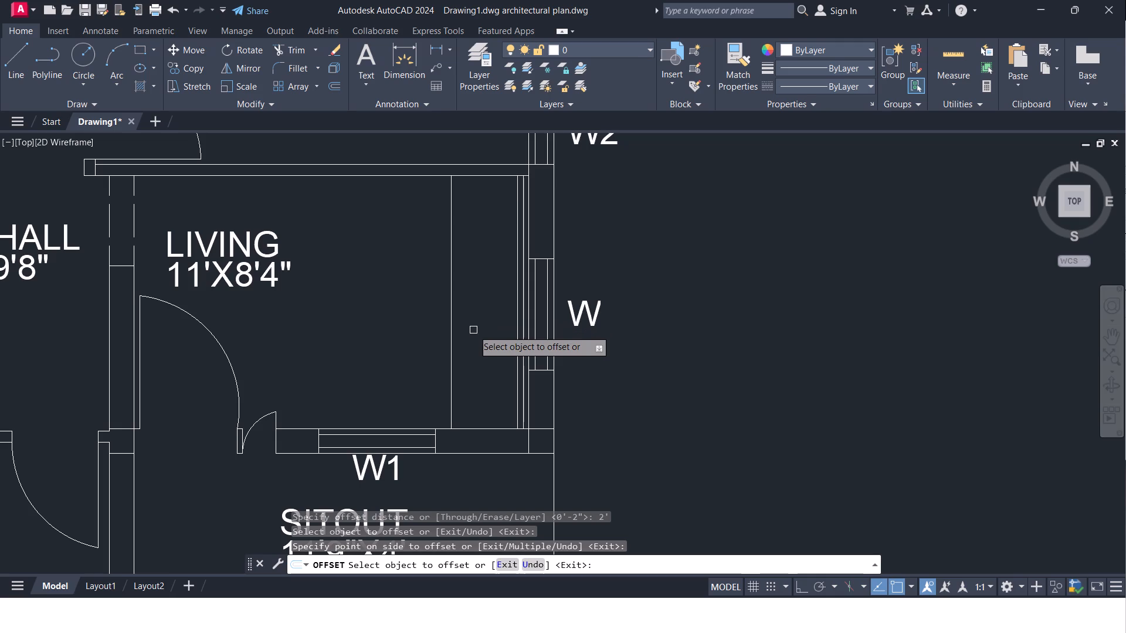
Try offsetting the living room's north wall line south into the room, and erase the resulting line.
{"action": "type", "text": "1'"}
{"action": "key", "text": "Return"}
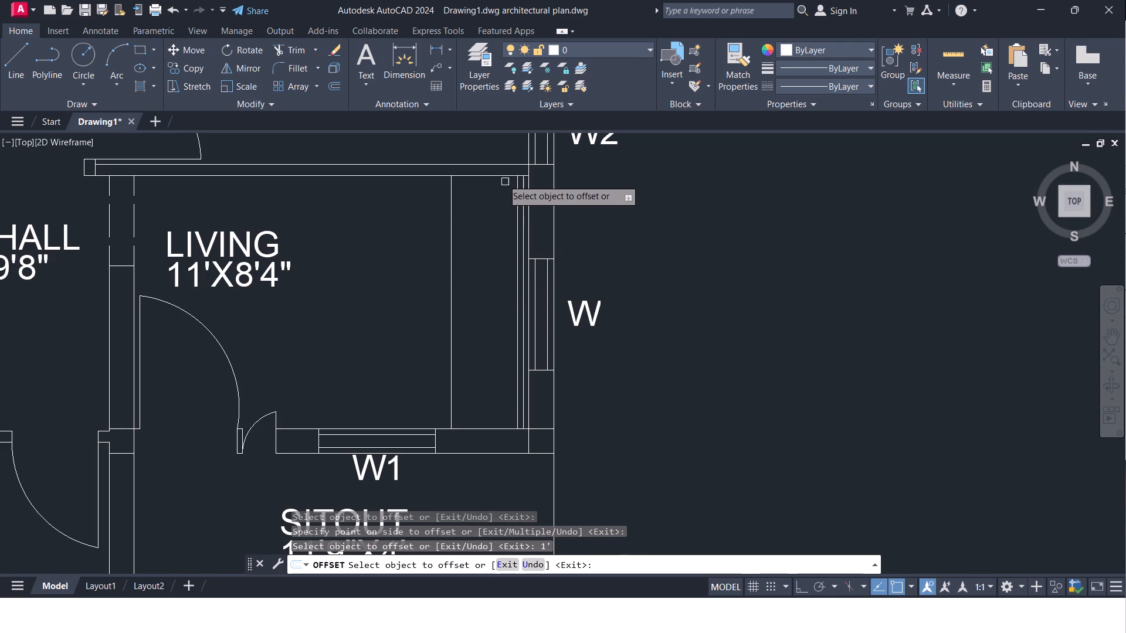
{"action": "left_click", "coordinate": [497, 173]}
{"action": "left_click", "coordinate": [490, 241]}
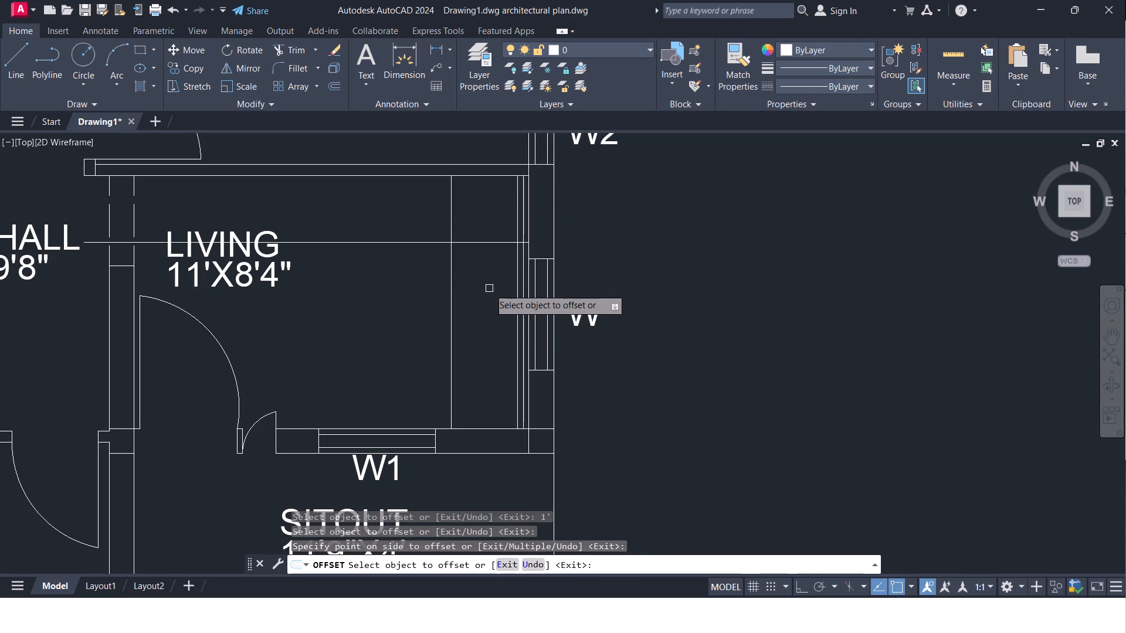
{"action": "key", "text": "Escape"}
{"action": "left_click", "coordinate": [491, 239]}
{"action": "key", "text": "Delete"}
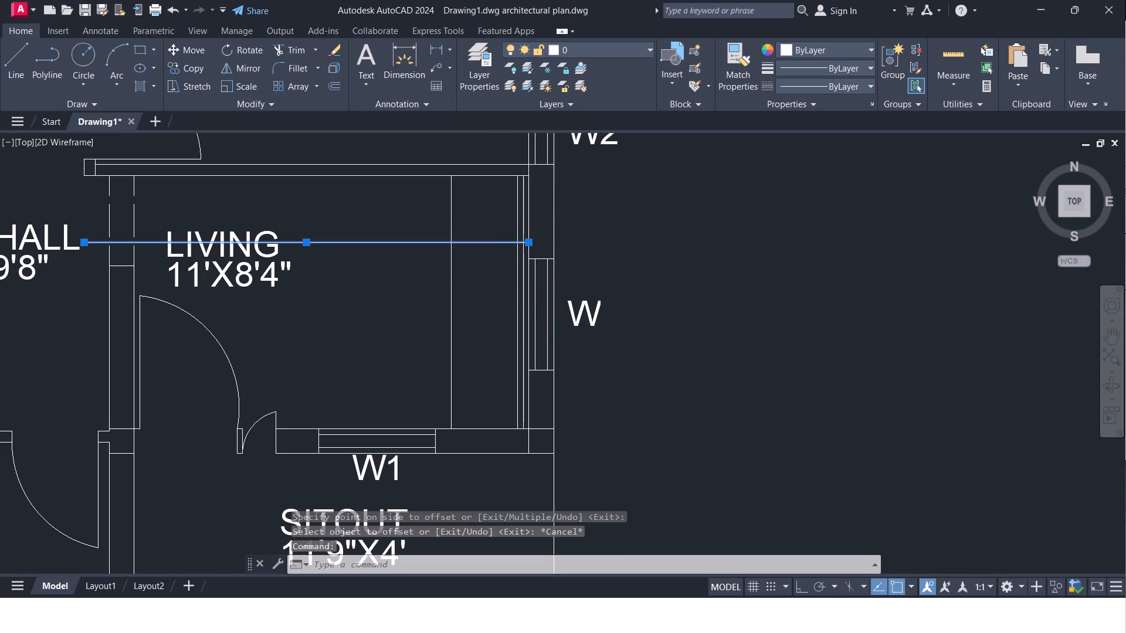
Offset the living room's inner north wall line 1' south into the room.
{"action": "key", "text": "o"}
{"action": "key", "text": "Return"}
{"action": "type", "text": "1'"}
{"action": "key", "text": "Return"}
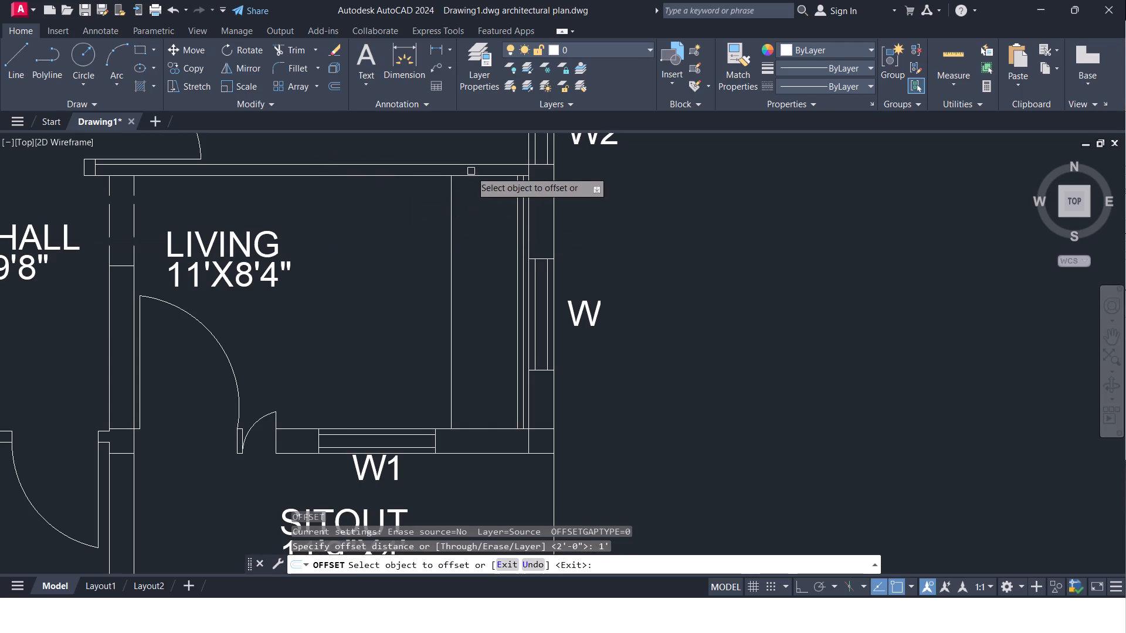
{"action": "left_click", "coordinate": [473, 178]}
{"action": "left_click", "coordinate": [476, 198]}
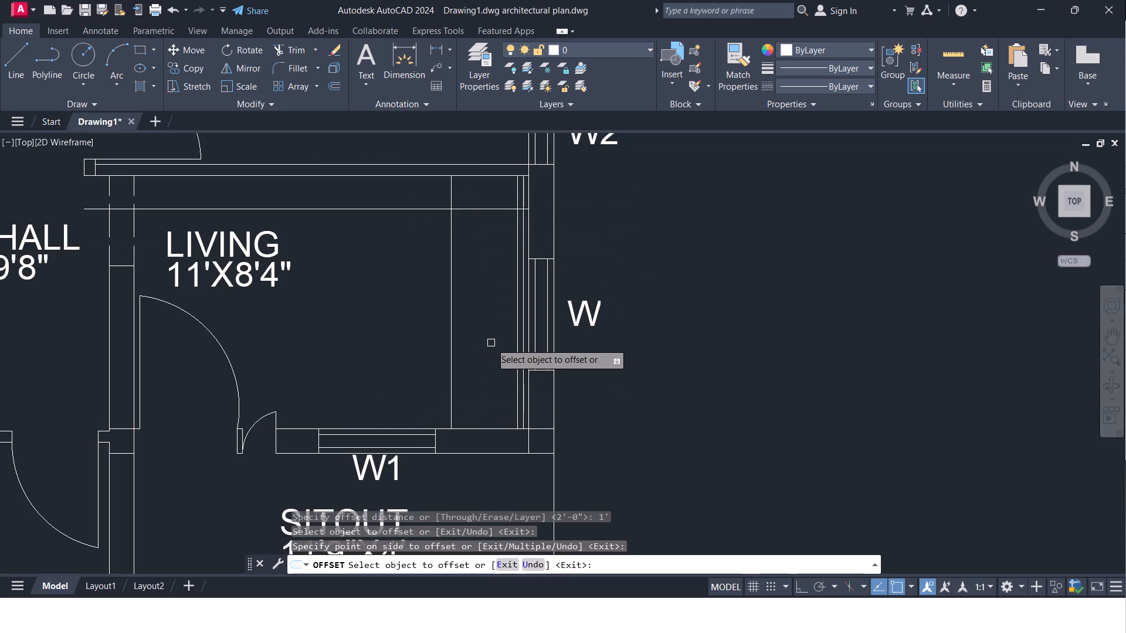
Offset the living room's inner south wall line 1' north into the room.
{"action": "type", "text": "2'"}
{"action": "key", "text": "Return"}
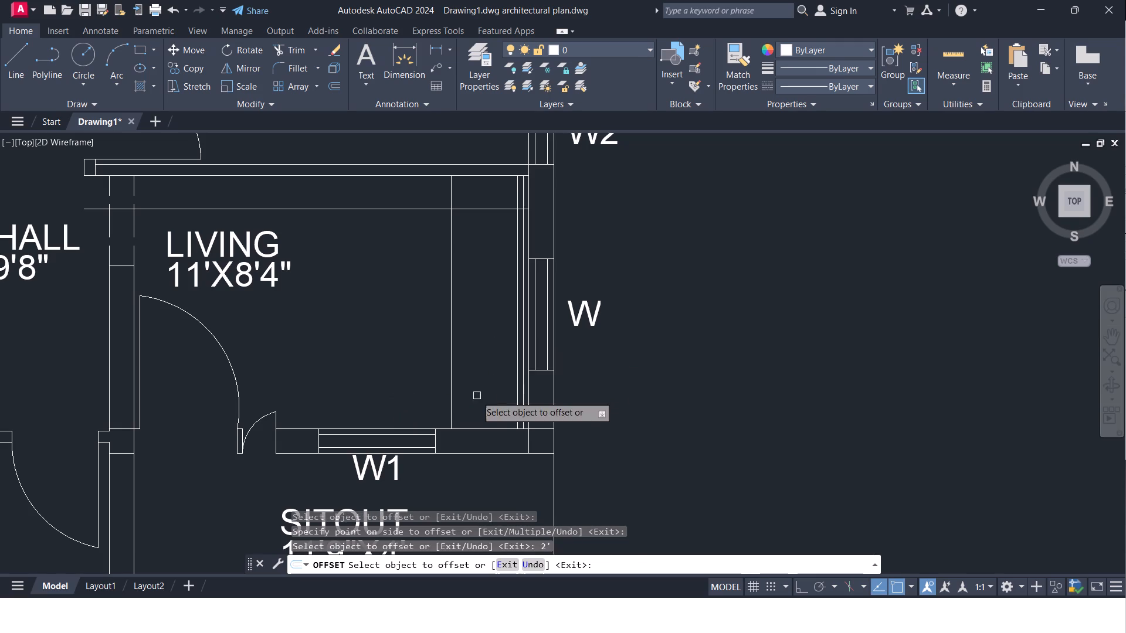
{"action": "left_click", "coordinate": [494, 429]}
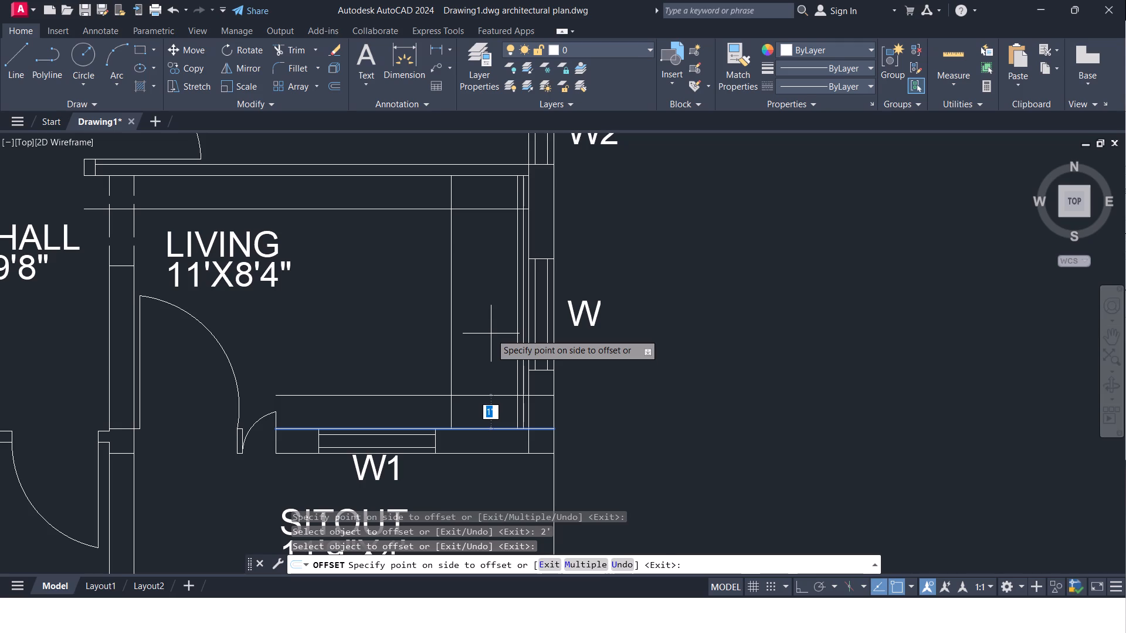
{"action": "left_click", "coordinate": [491, 332]}
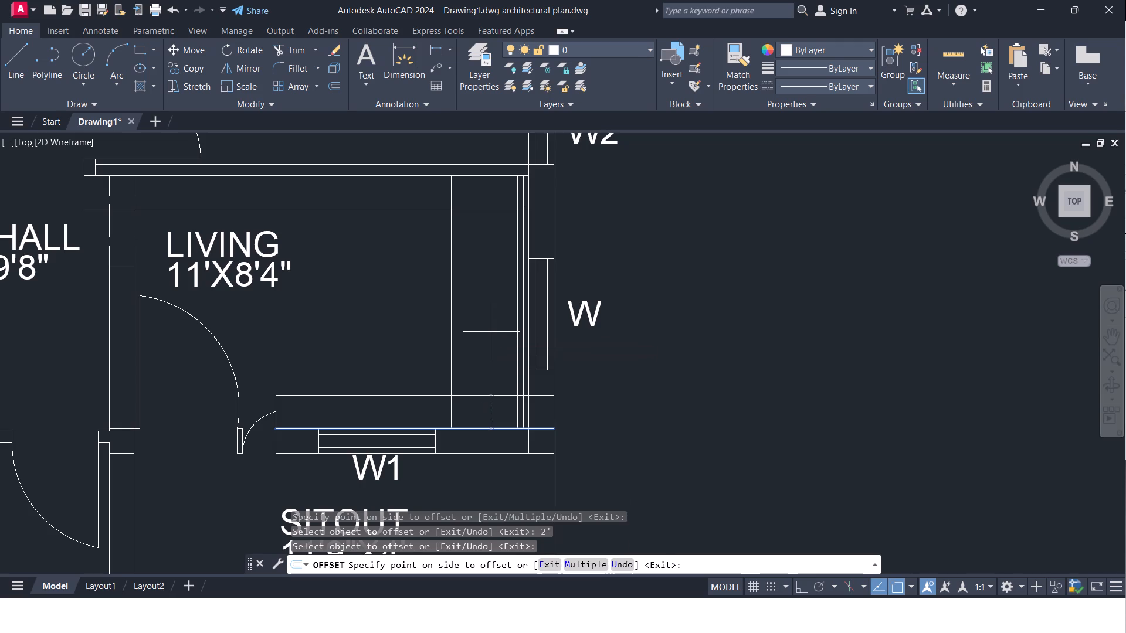
{"action": "key", "text": "Escape"}
Trim the three new offset lines at their two west corners to form a rectangular outline against the east wall.
{"action": "type", "text": "TR"}
{"action": "key", "text": "Return"}
{"action": "key", "text": "Return"}
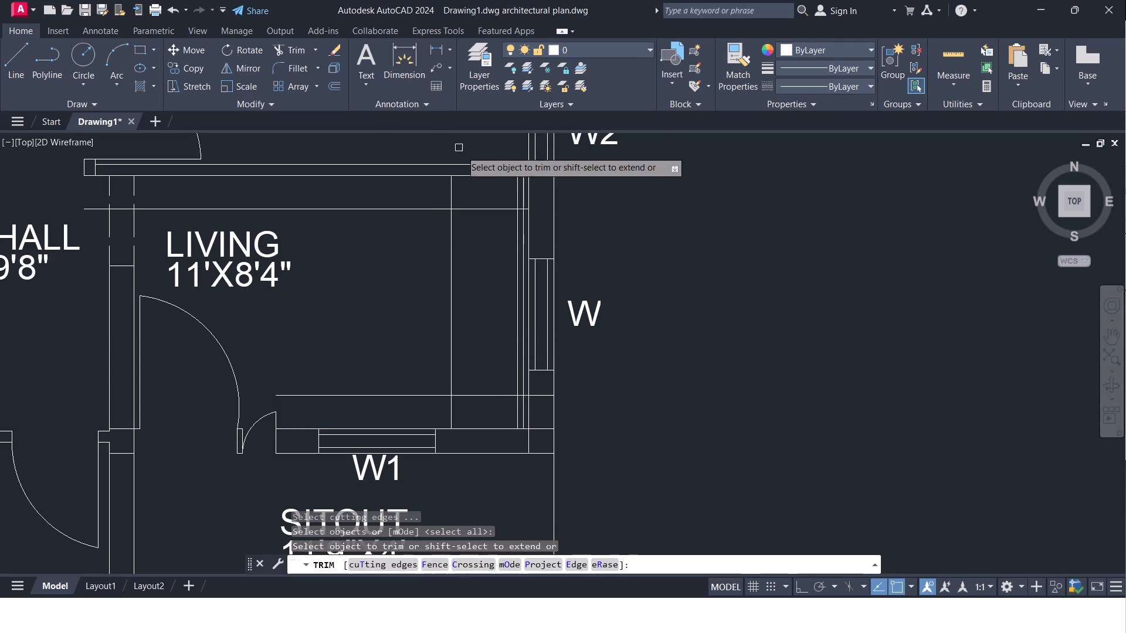
{"action": "left_click", "coordinate": [452, 190]}
{"action": "left_click", "coordinate": [437, 205]}
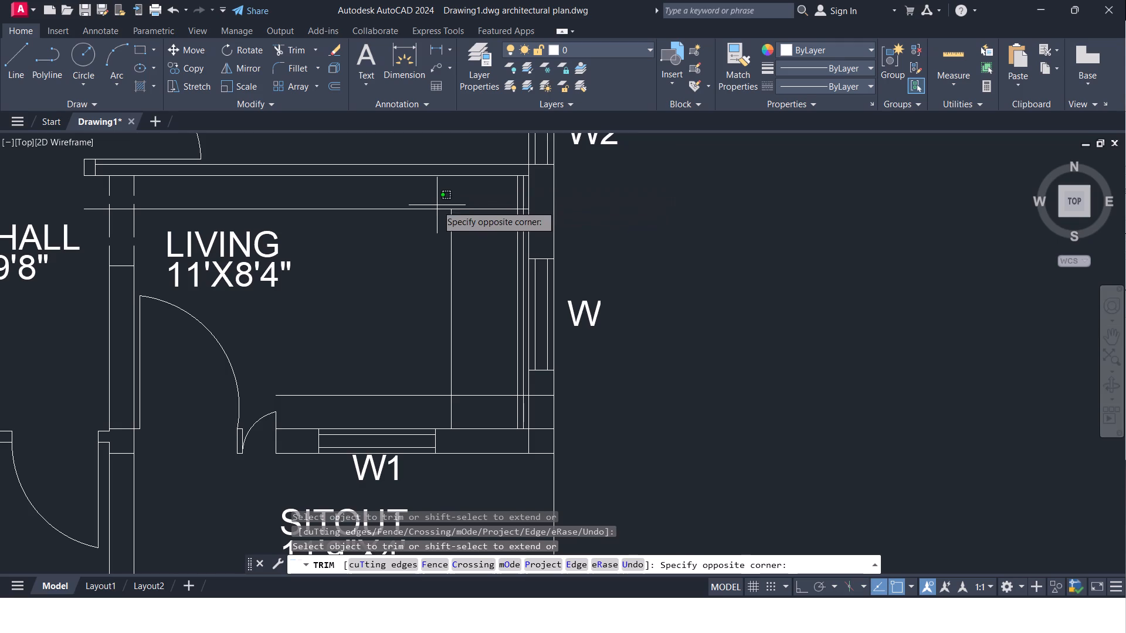
{"action": "left_click", "coordinate": [434, 213]}
{"action": "left_click", "coordinate": [433, 395]}
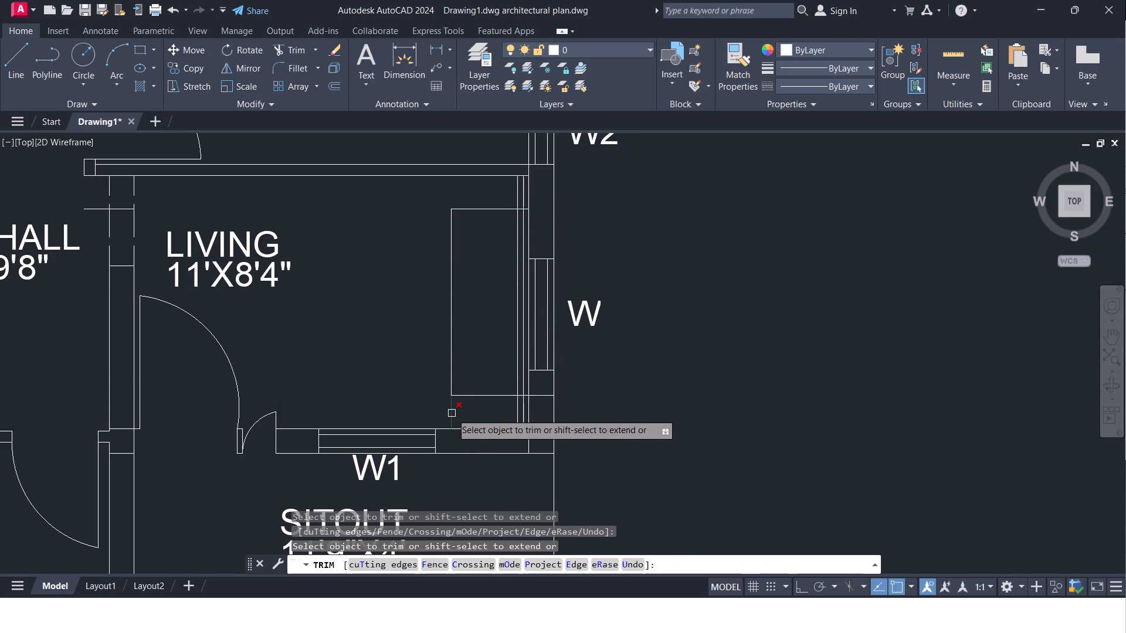
{"action": "left_click", "coordinate": [452, 413]}
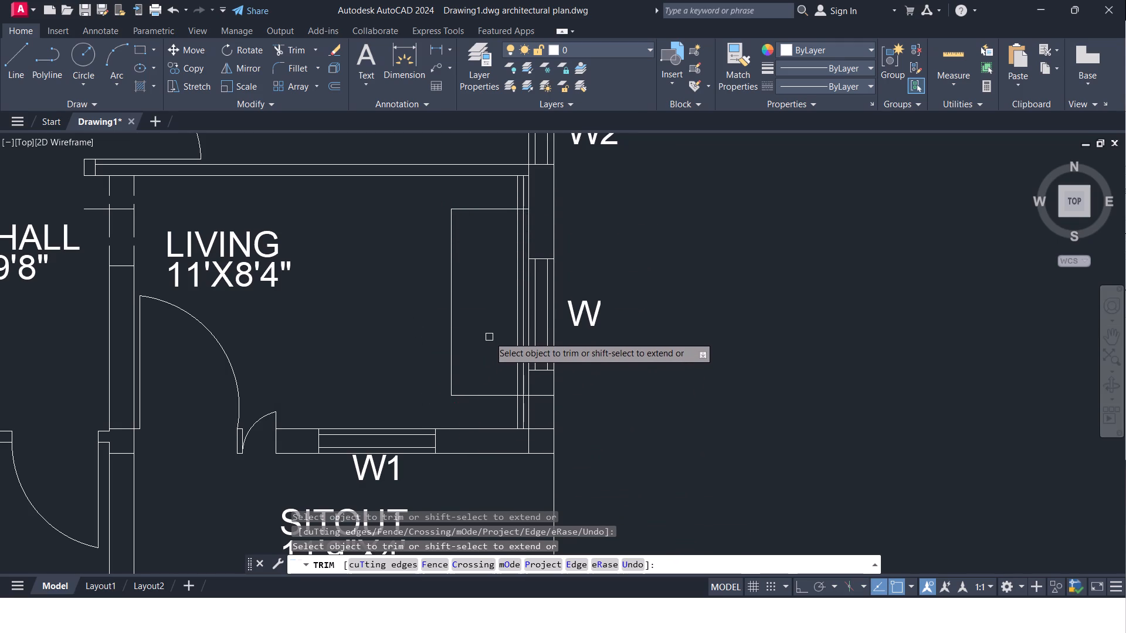
Trim the outline's south line inside the east wall, and both detail lines south of the outline.
{"action": "middle_click", "coordinate": [489, 336]}
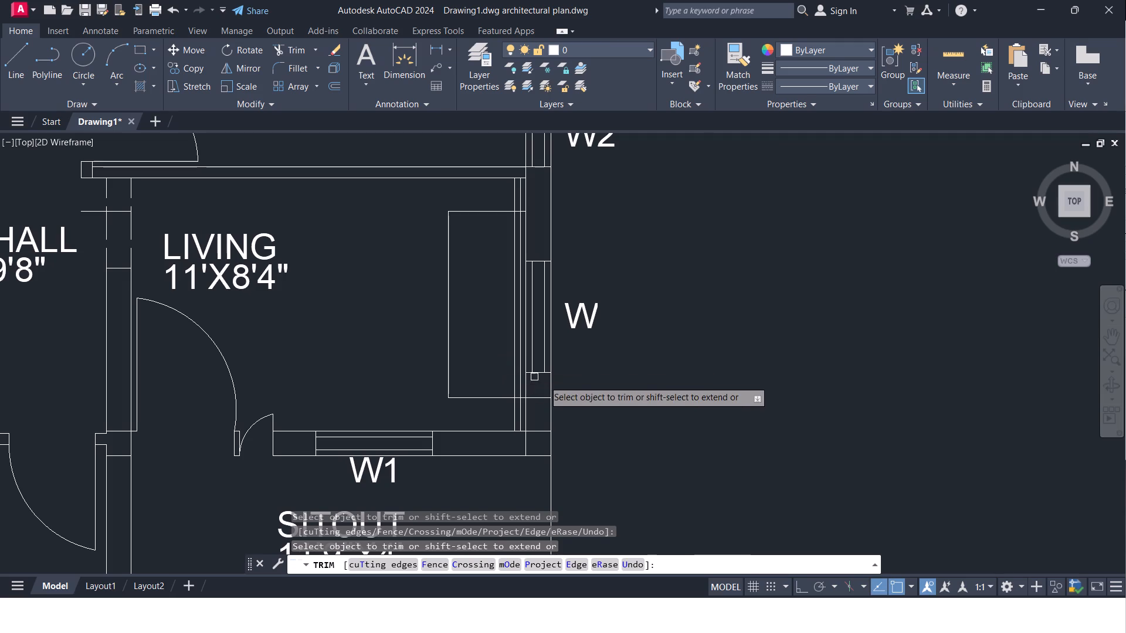
{"action": "left_click", "coordinate": [542, 398]}
{"action": "scroll", "coordinate": [493, 383], "scroll_direction": "up", "scroll_amount": 1}
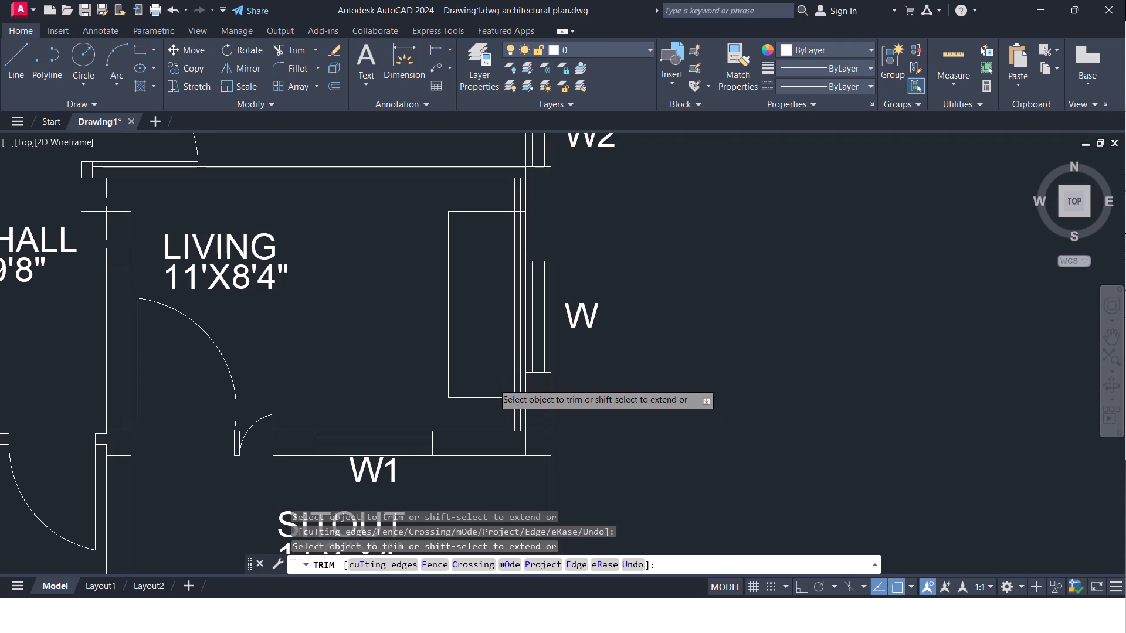
{"action": "middle_click", "coordinate": [493, 383]}
{"action": "scroll", "coordinate": [493, 383], "scroll_direction": "down", "scroll_amount": 1}
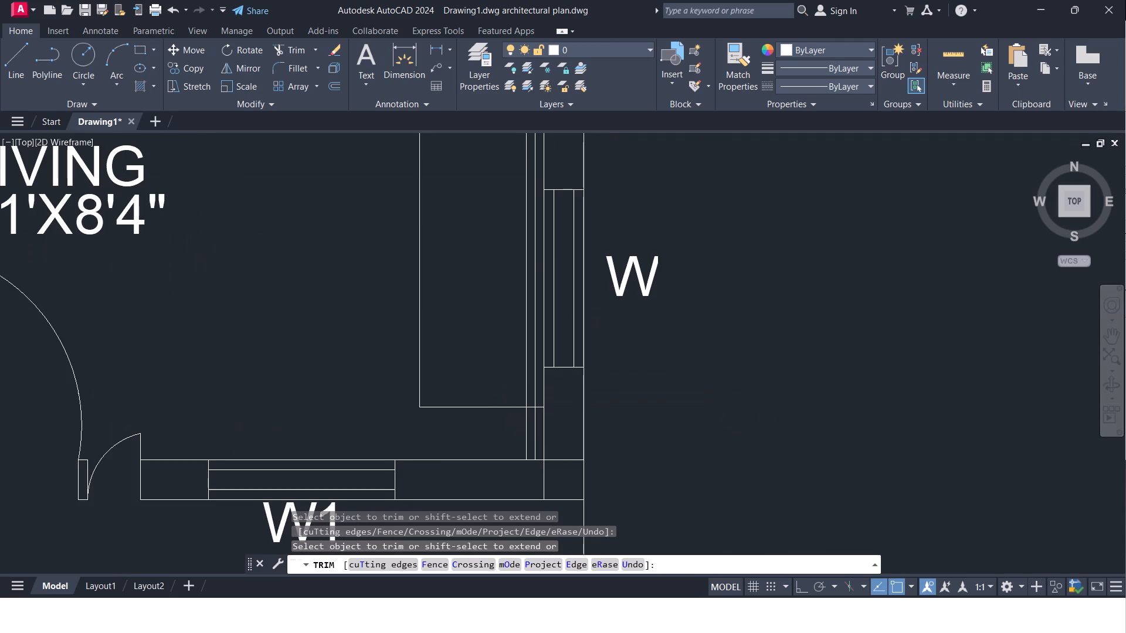
{"action": "scroll", "coordinate": [493, 383], "scroll_direction": "up", "scroll_amount": 1}
{"action": "middle_click_drag", "start_coordinate": [493, 383], "coordinate": [469, 324]}
{"action": "left_click", "coordinate": [498, 372]}
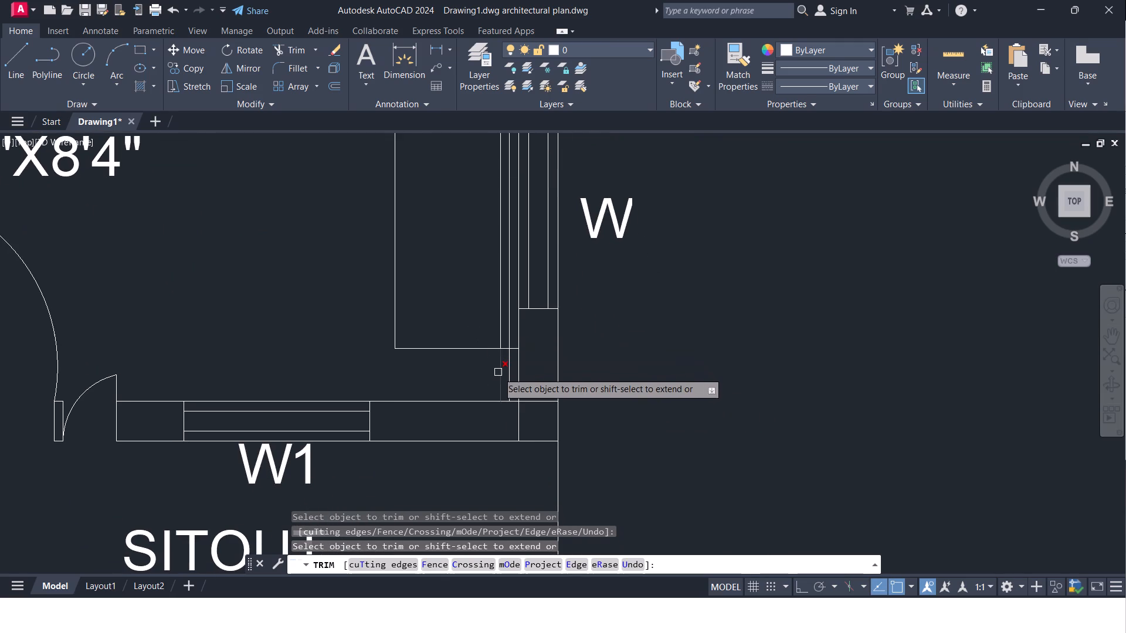
{"action": "left_click", "coordinate": [511, 374]}
Trim the north ends of both detail lines where they extend past the outline's north edge.
{"action": "middle_click_drag", "start_coordinate": [501, 373], "coordinate": [514, 424]}
{"action": "scroll", "coordinate": [514, 424], "scroll_direction": "down", "scroll_amount": 2}
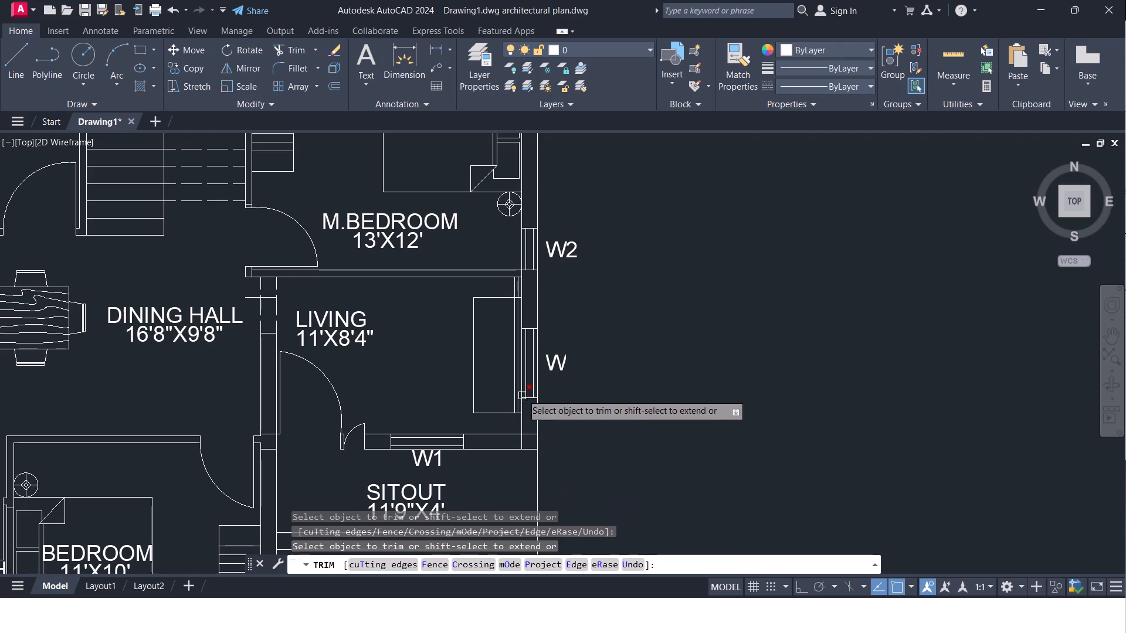
{"action": "scroll", "coordinate": [511, 281], "scroll_direction": "up", "scroll_amount": 3}
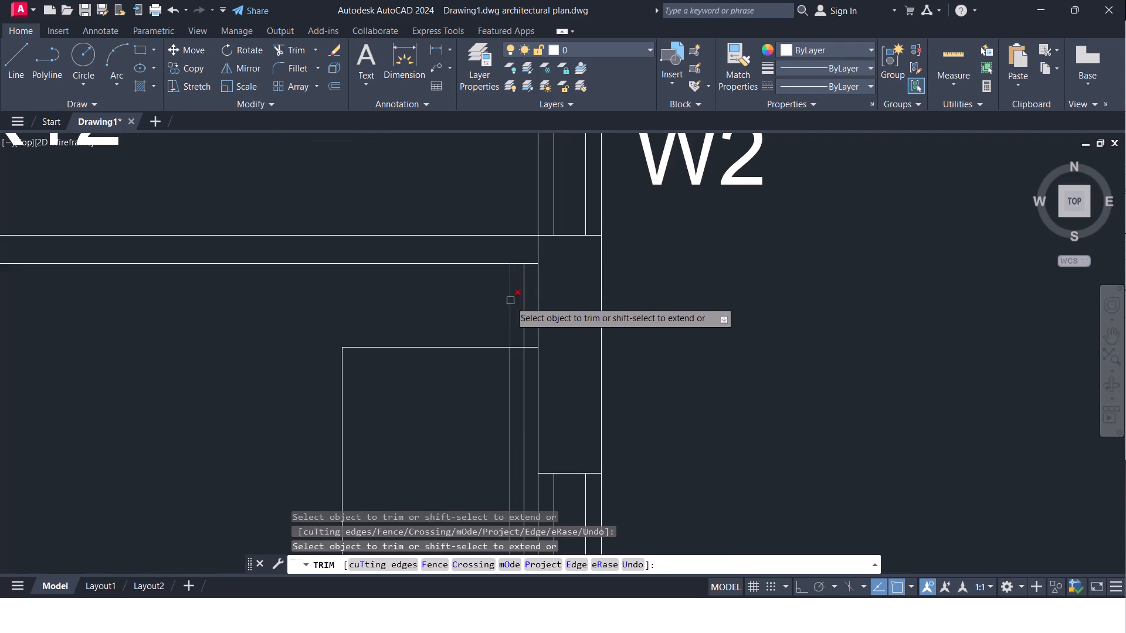
{"action": "left_click", "coordinate": [510, 301]}
{"action": "left_click", "coordinate": [521, 321]}
{"action": "scroll", "coordinate": [521, 321], "scroll_direction": "down", "scroll_amount": 1}
{"action": "middle_click_drag", "start_coordinate": [521, 321], "coordinate": [535, 245]}
{"action": "scroll", "coordinate": [511, 277], "scroll_direction": "down", "scroll_amount": 1}
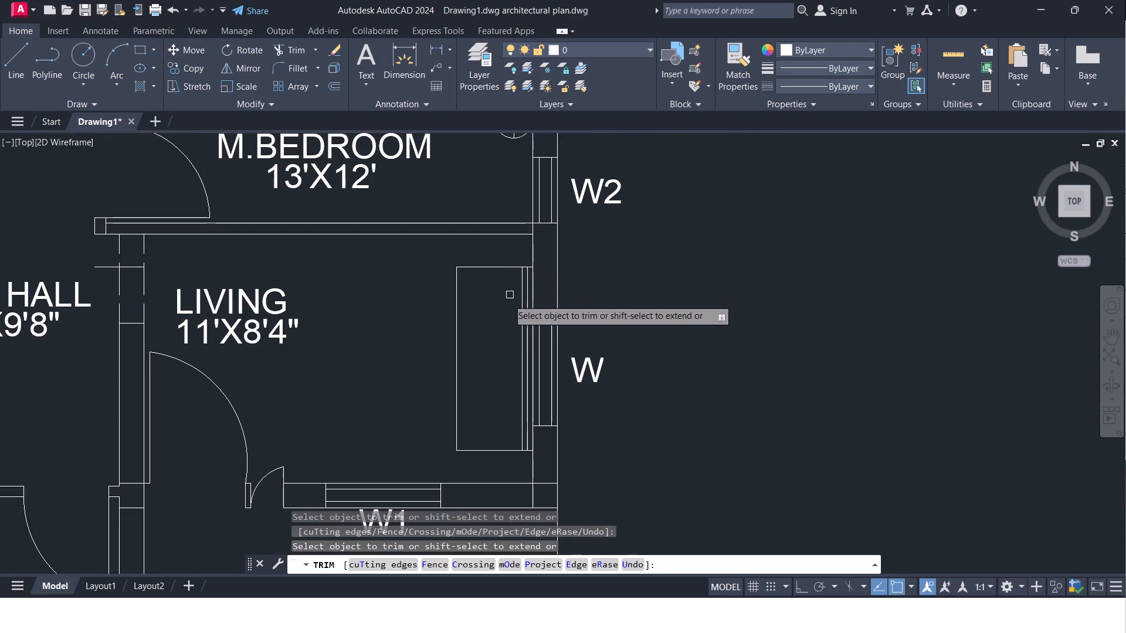
{"action": "middle_click_drag", "start_coordinate": [496, 324], "coordinate": [490, 298]}
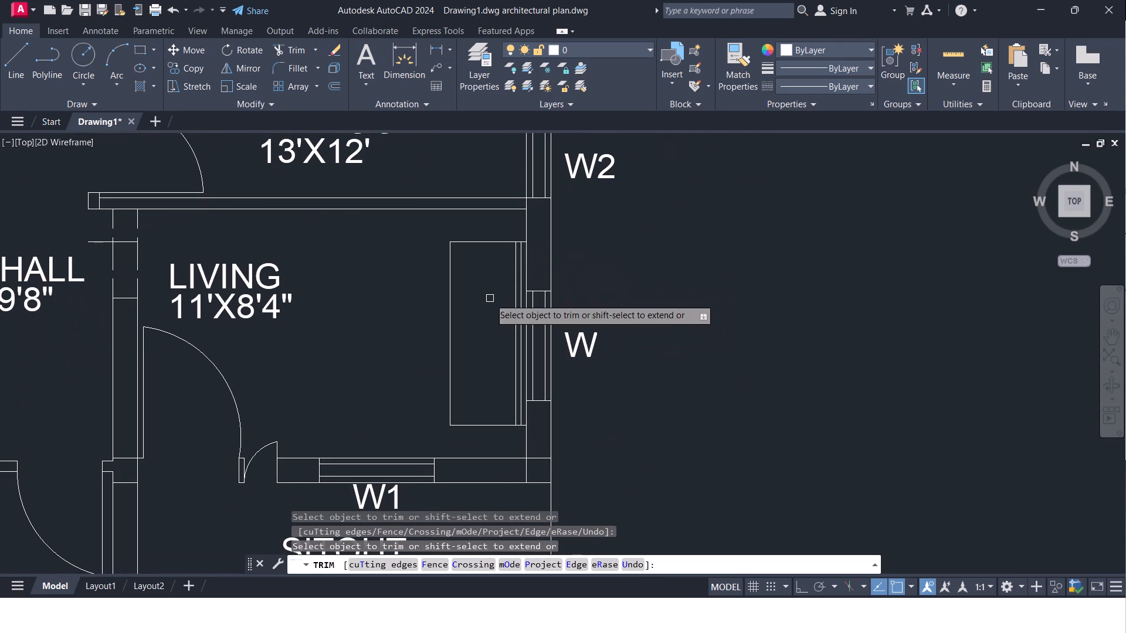
{"action": "key", "text": "Escape"}
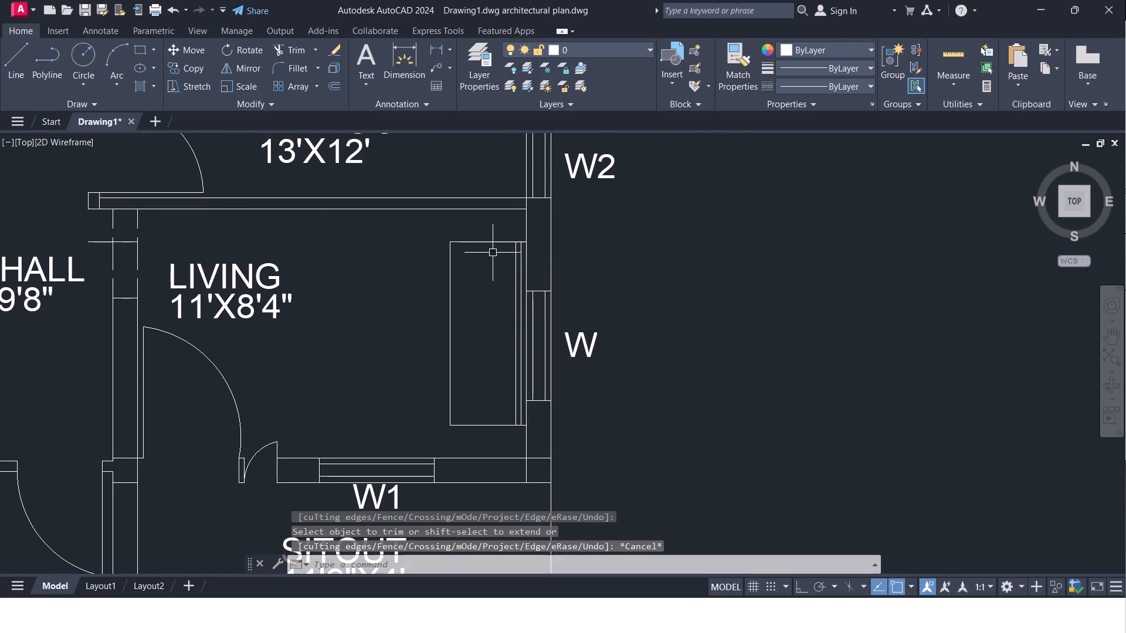
Measure the length of the outline's west edge with a linear dimension, without placing it.
{"action": "left_click", "coordinate": [433, 51]}
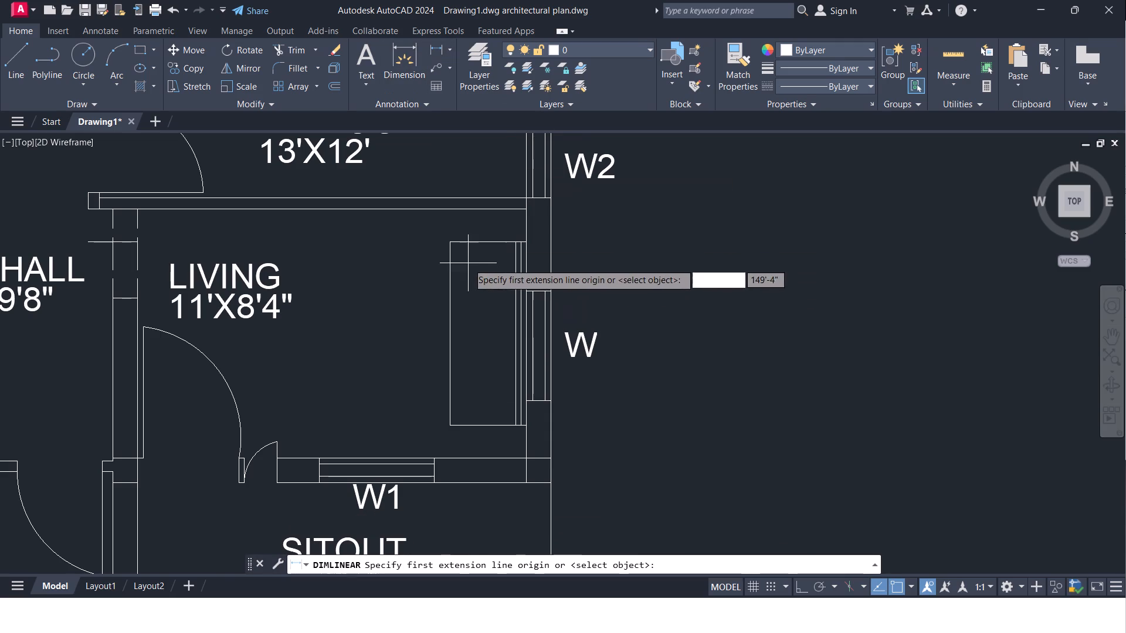
{"action": "left_click", "coordinate": [450, 249]}
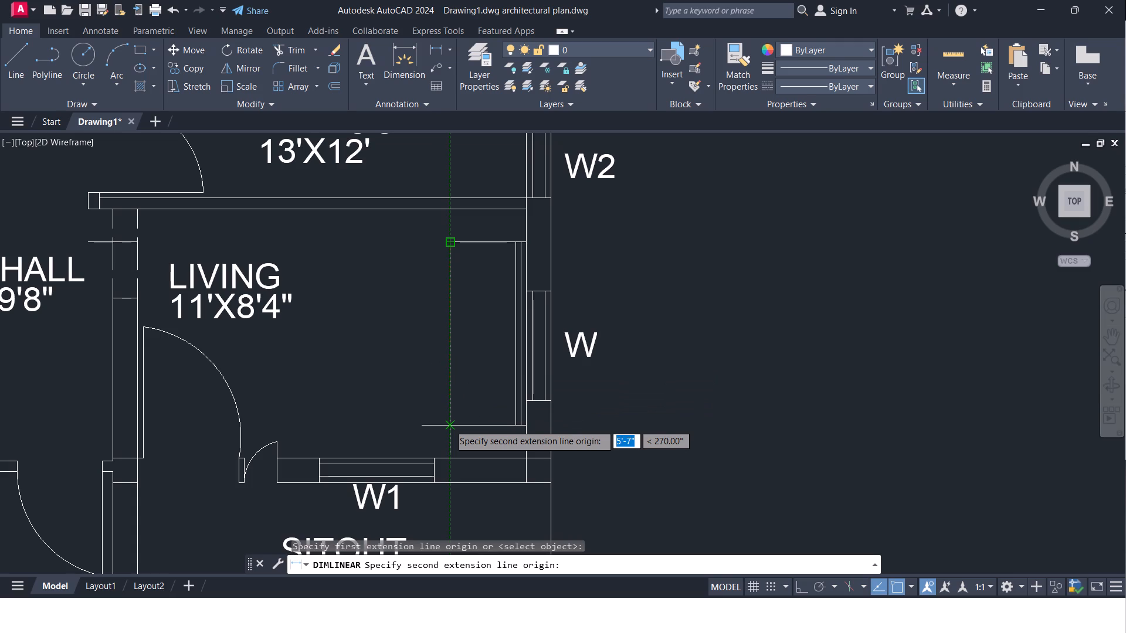
{"action": "left_click", "coordinate": [452, 424]}
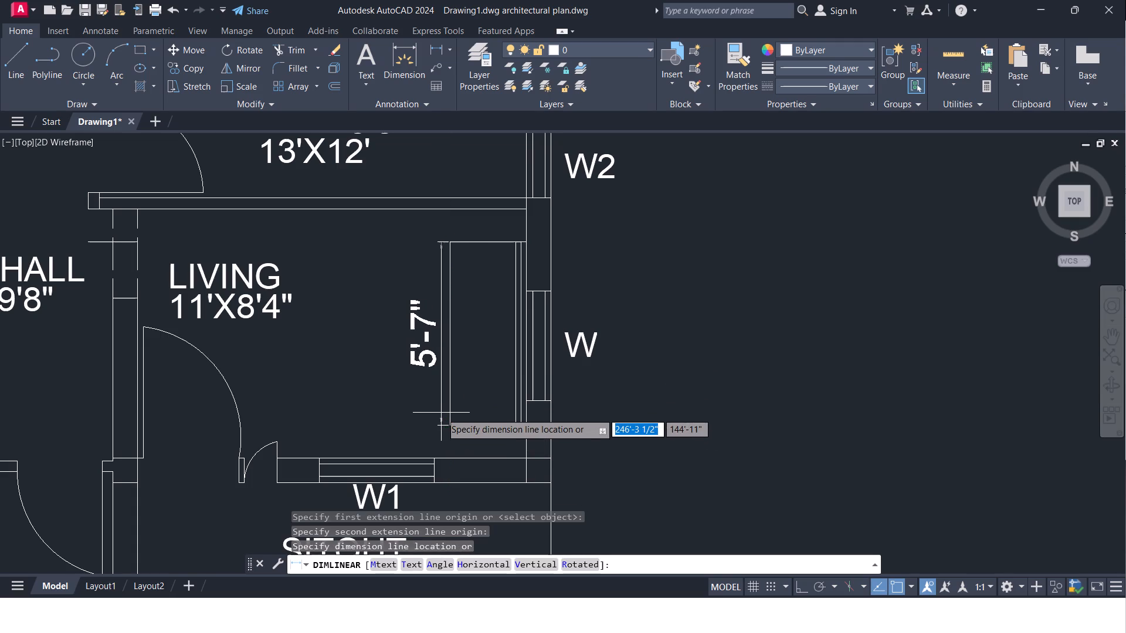
{"action": "key", "text": "Escape"}
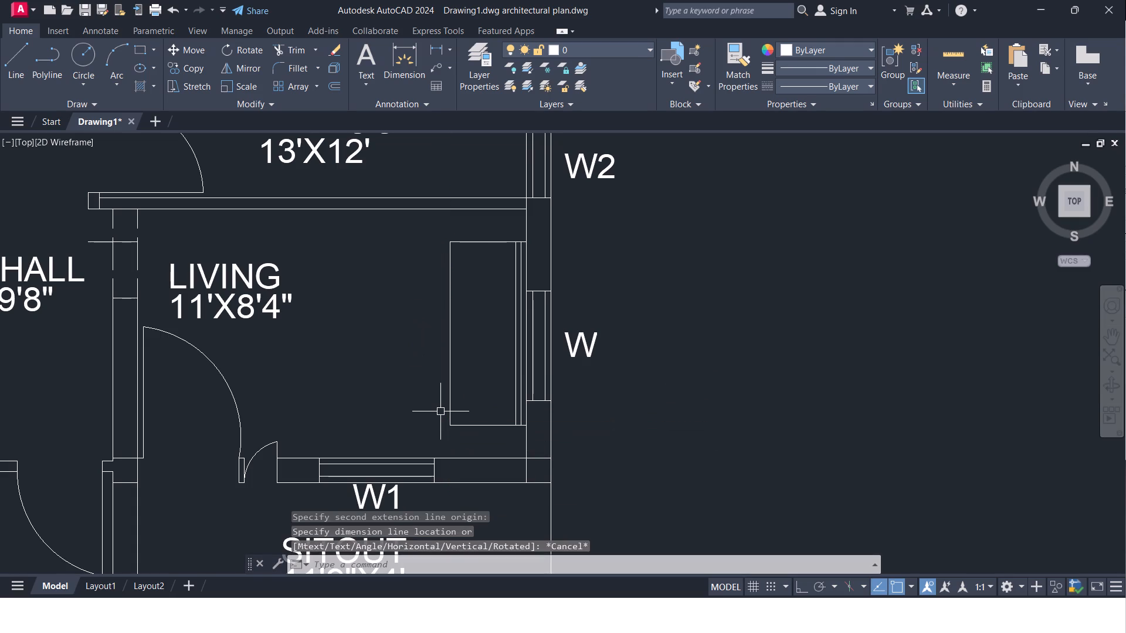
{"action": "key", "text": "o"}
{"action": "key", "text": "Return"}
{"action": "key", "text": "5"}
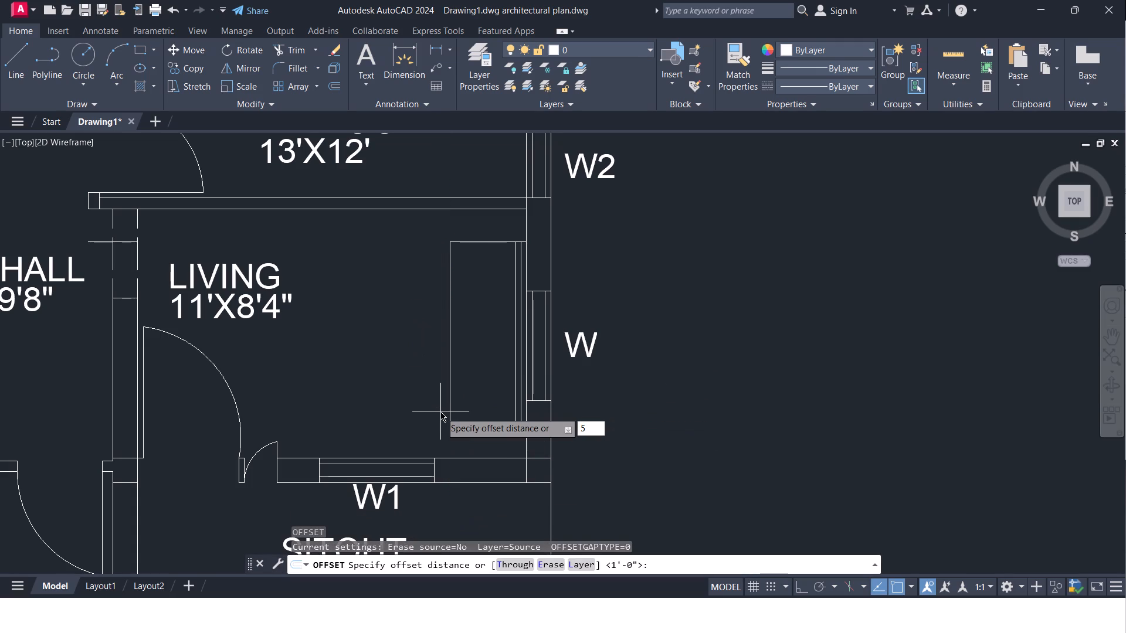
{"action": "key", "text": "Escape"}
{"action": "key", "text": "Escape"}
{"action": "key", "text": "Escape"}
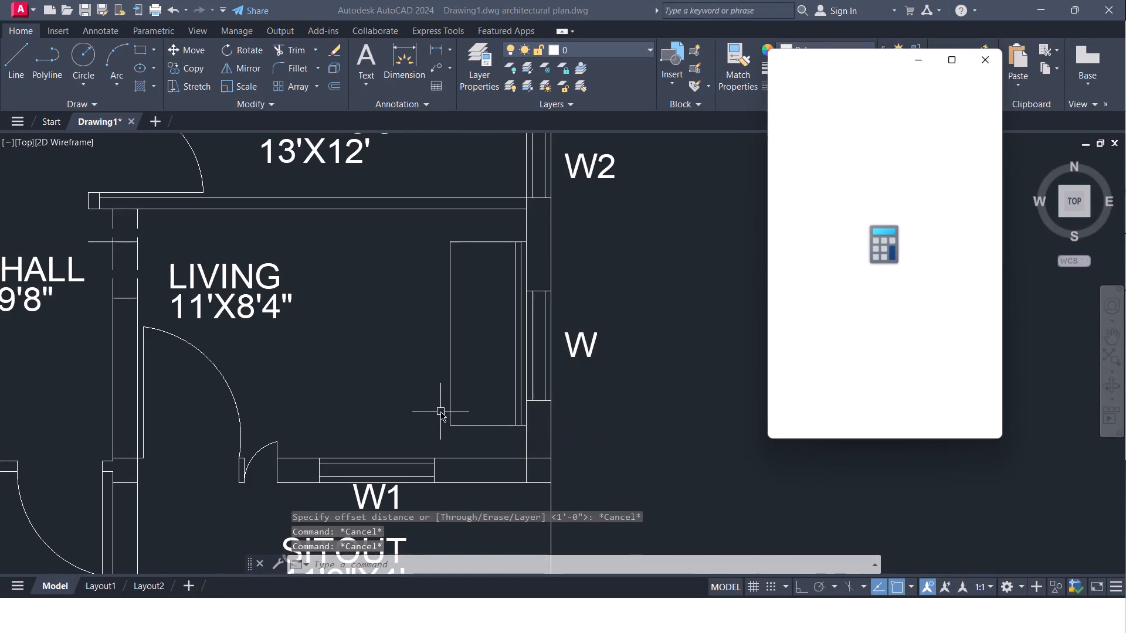
Calculate 5.7 divided by 2 in Calculator, and return to the drawing.
{"action": "type", "text": "5.7/2"}
{"action": "key", "text": "Return"}
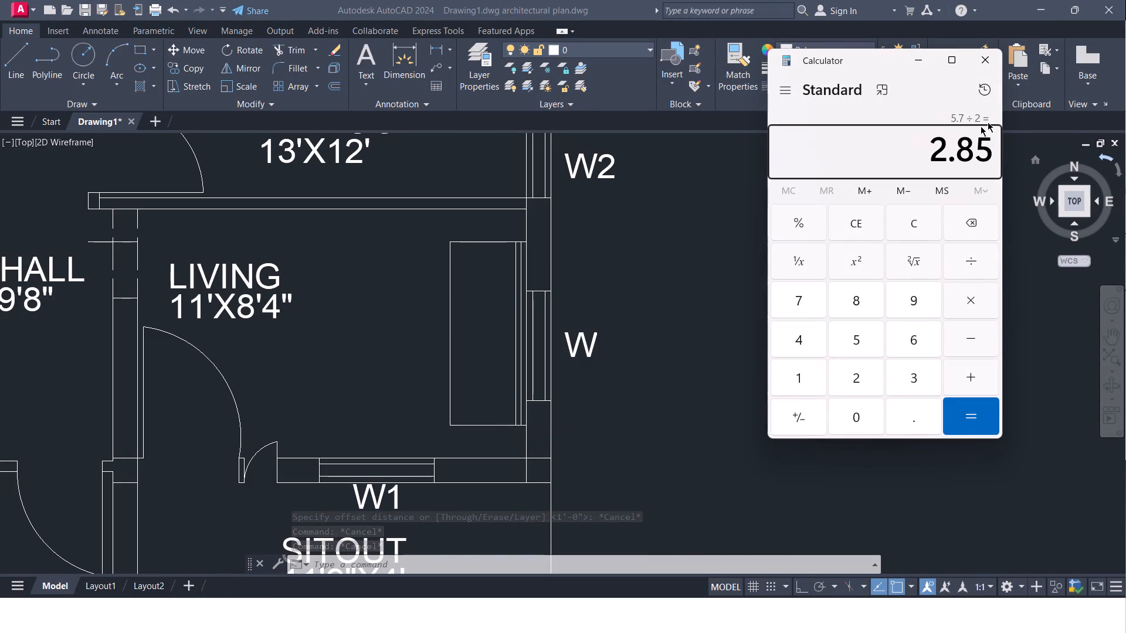
{"action": "left_click", "coordinate": [980, 66]}
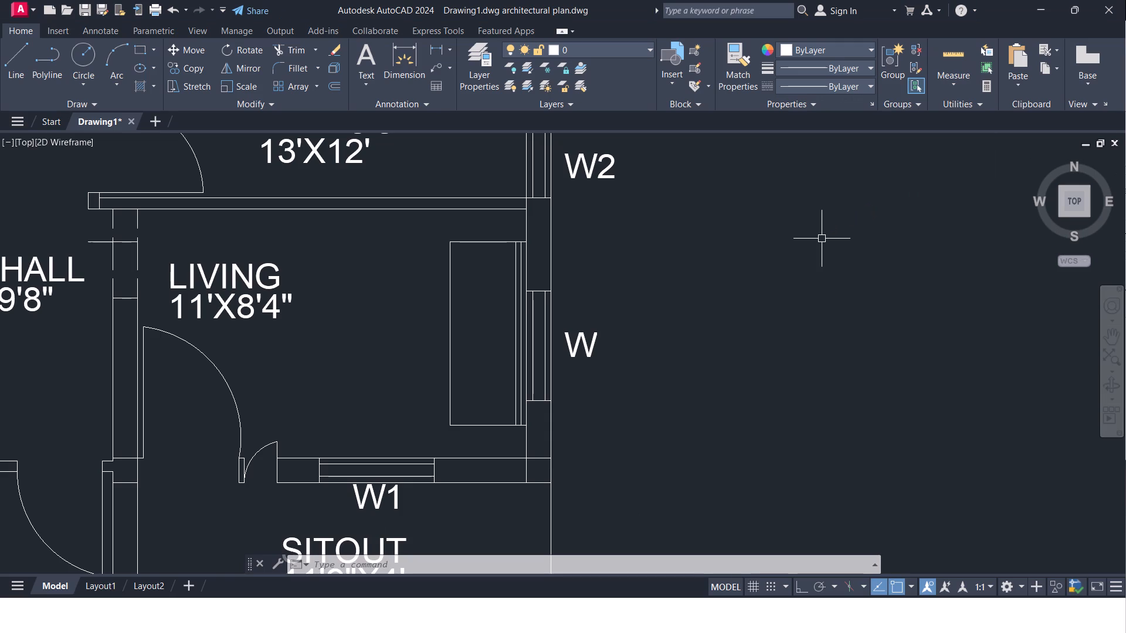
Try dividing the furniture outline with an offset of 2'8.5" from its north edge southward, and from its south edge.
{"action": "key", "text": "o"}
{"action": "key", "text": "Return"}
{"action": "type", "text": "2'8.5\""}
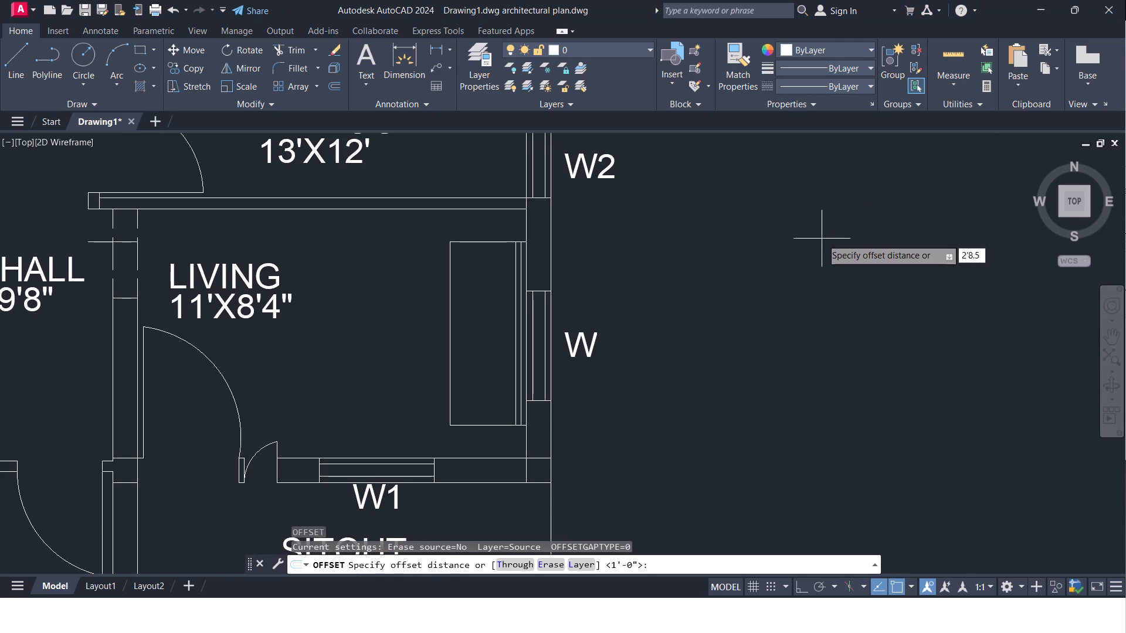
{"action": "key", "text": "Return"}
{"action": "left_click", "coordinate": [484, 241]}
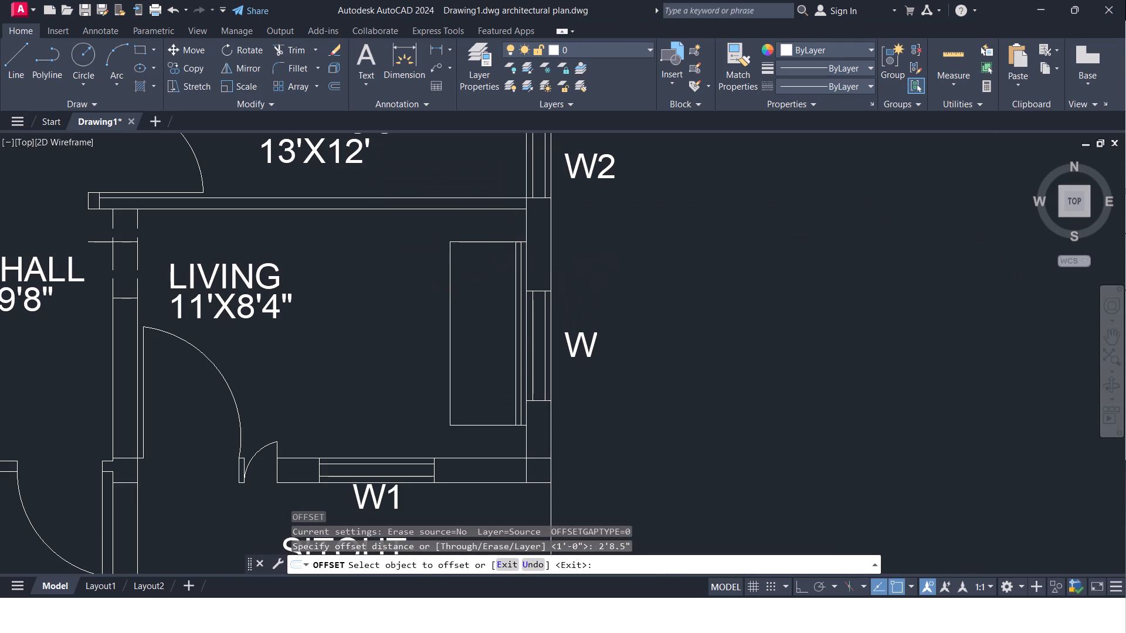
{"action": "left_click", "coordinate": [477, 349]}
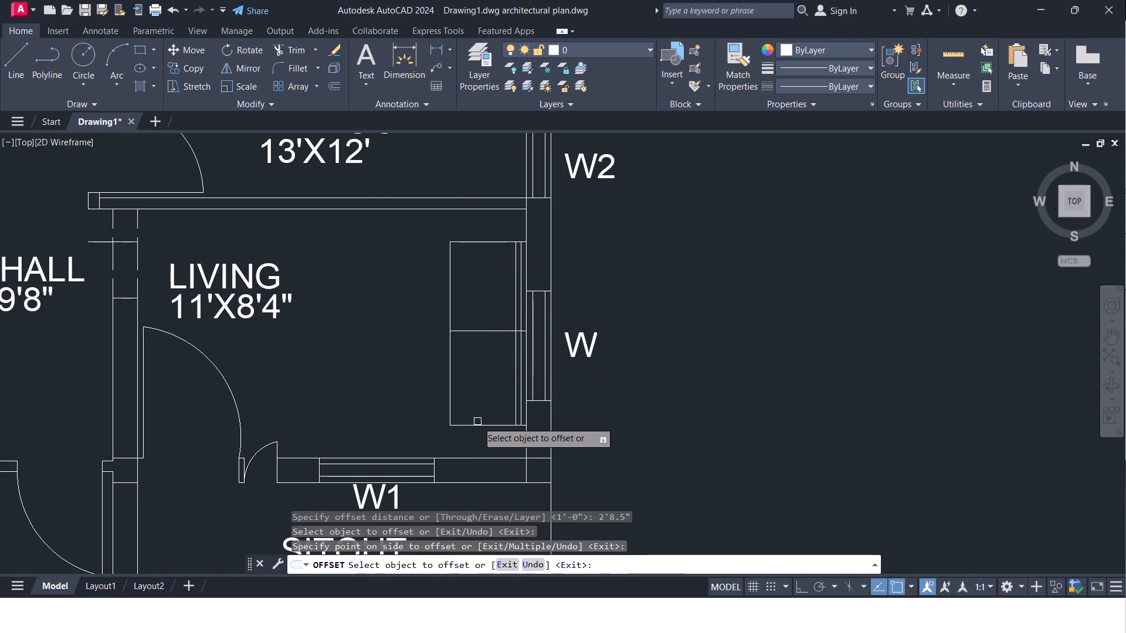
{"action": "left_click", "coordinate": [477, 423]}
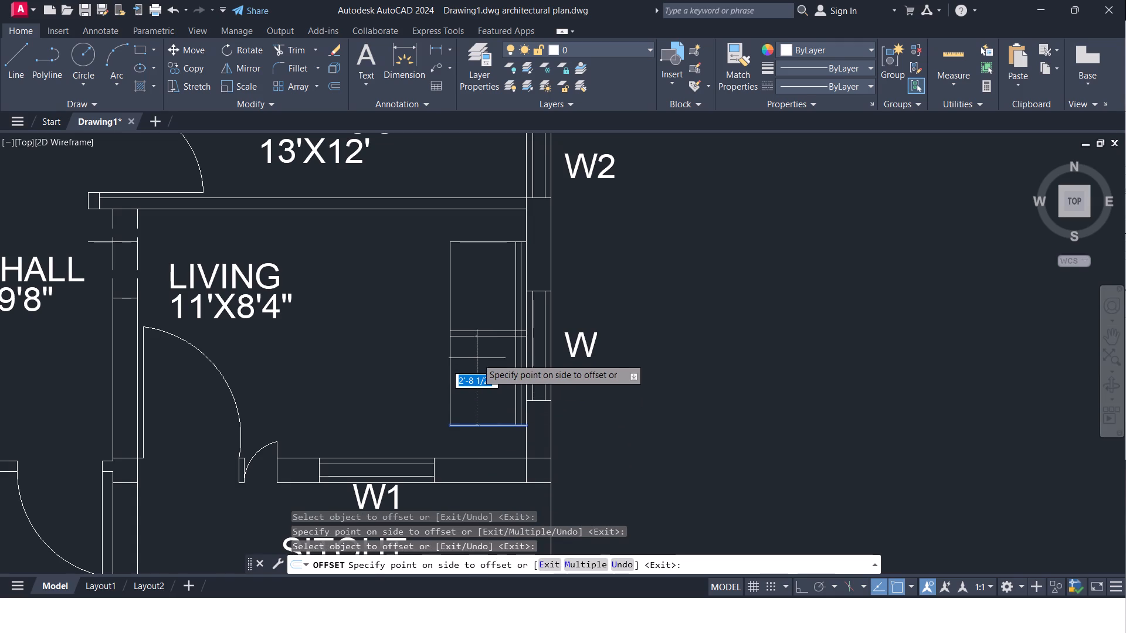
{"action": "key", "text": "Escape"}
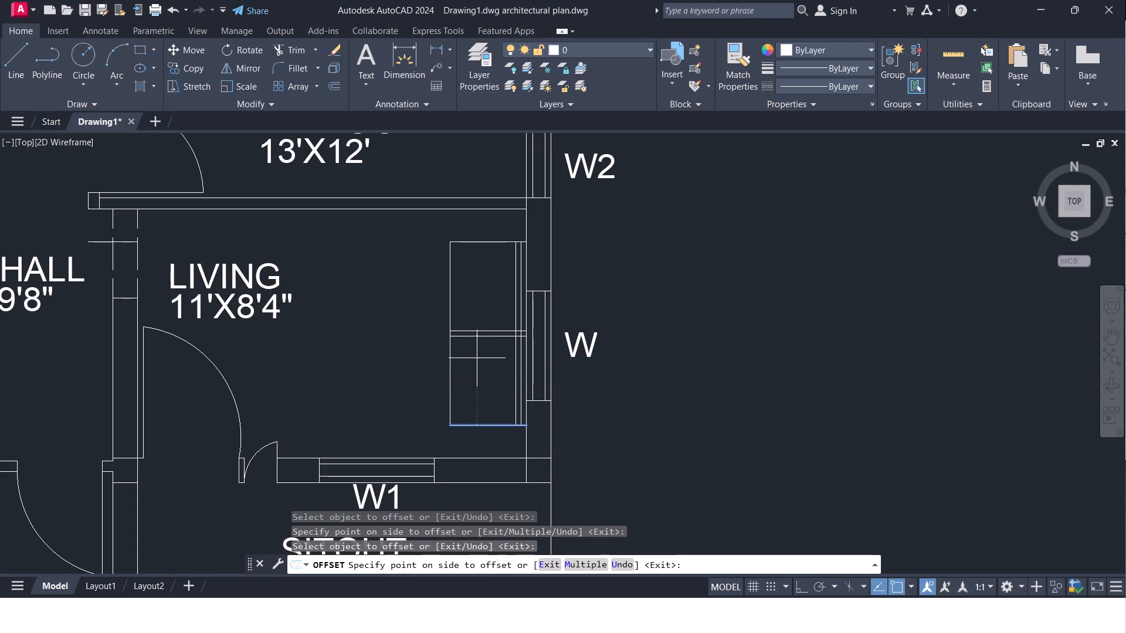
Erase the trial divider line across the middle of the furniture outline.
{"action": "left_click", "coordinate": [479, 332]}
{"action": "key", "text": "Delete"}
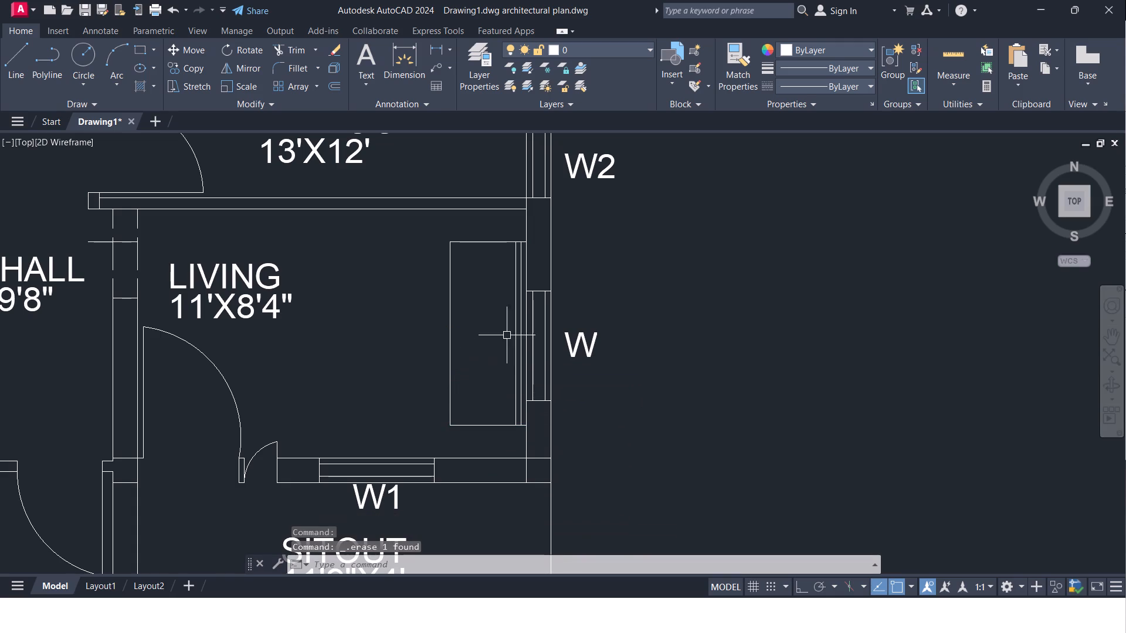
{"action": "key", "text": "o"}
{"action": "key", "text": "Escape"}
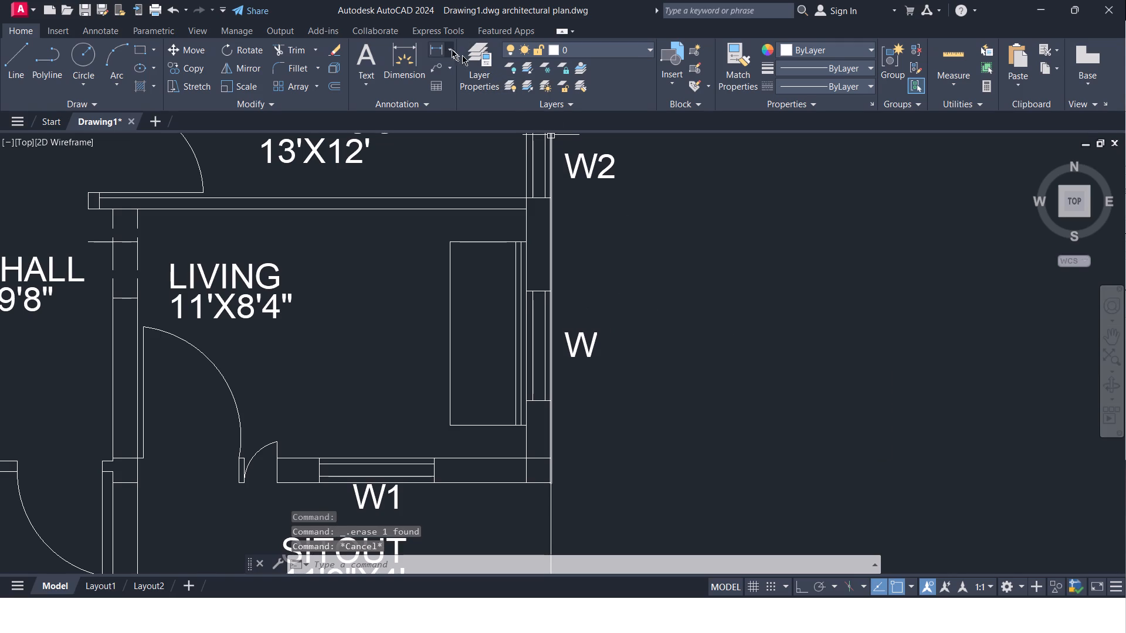
Measure the length of the outline's west edge with a linear dimension, without placing it.
{"action": "left_click", "coordinate": [440, 46]}
{"action": "left_click", "coordinate": [451, 243]}
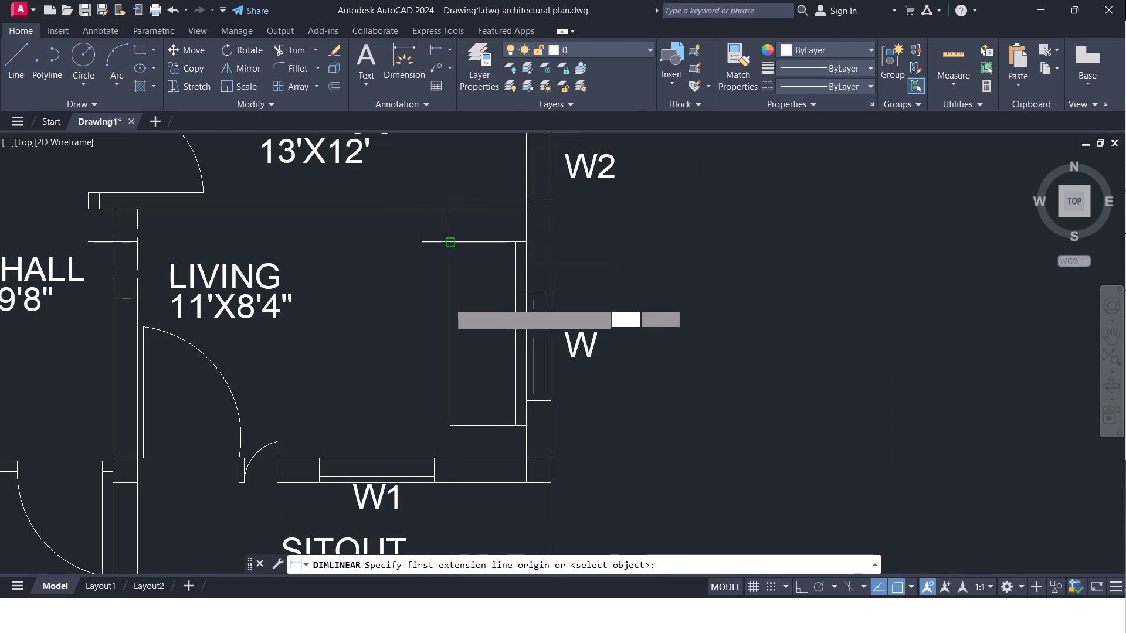
{"action": "left_click", "coordinate": [448, 423]}
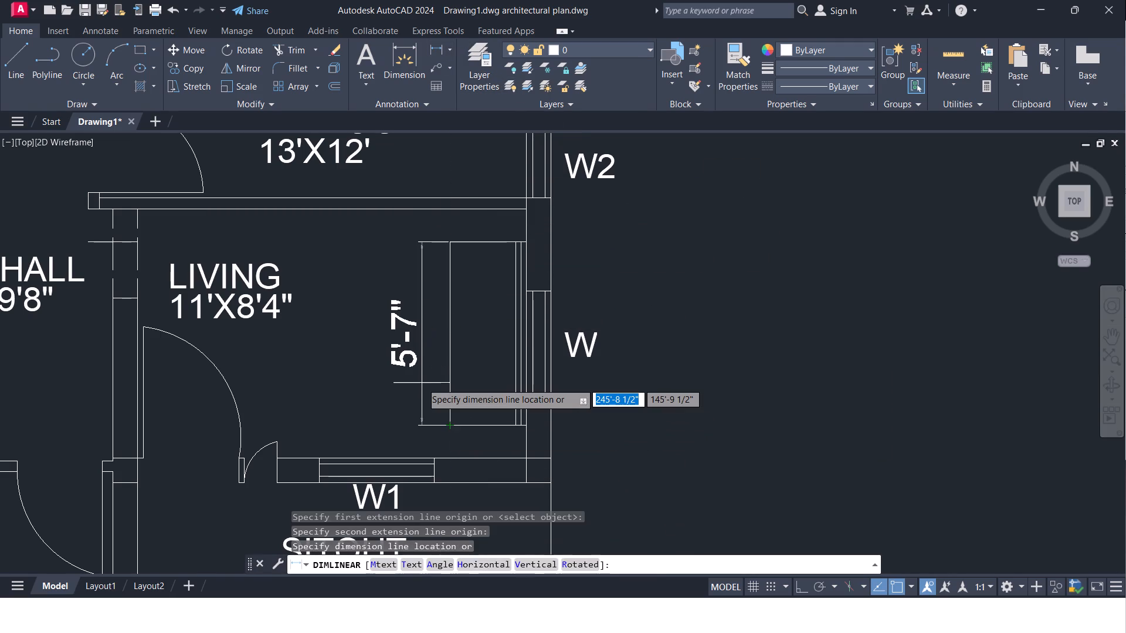
{"action": "key", "text": "Escape"}
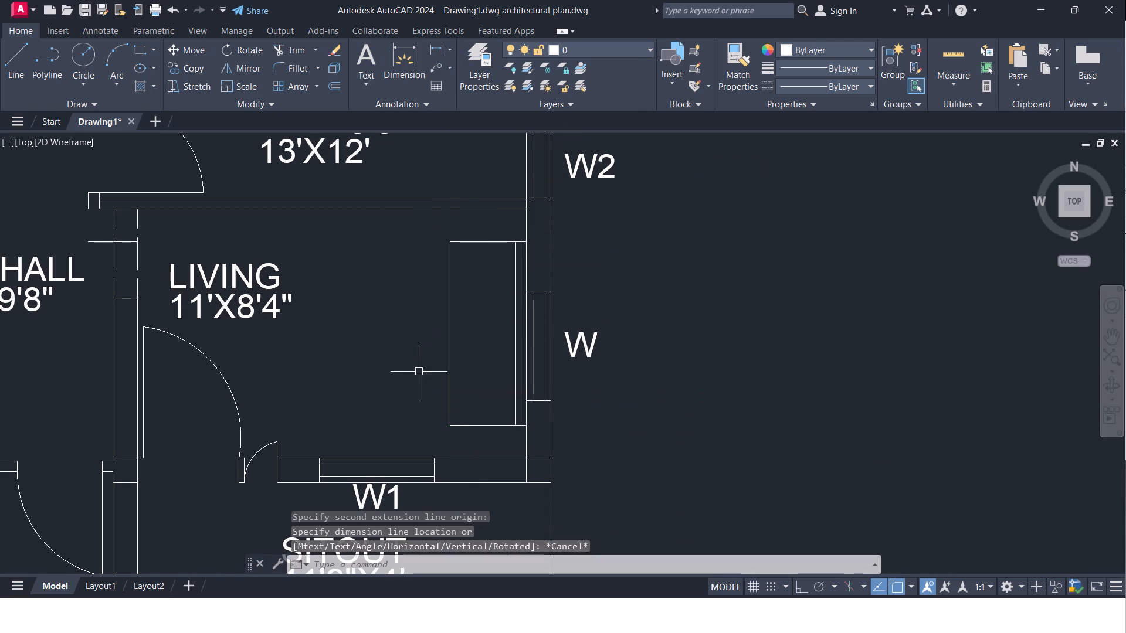
Calculate 5.7 divided by 4 in Calculator, and return to the drawing.
{"action": "key", "text": "5"}
{"action": "type", "text": "5.7/4"}
{"action": "key", "text": "Return"}
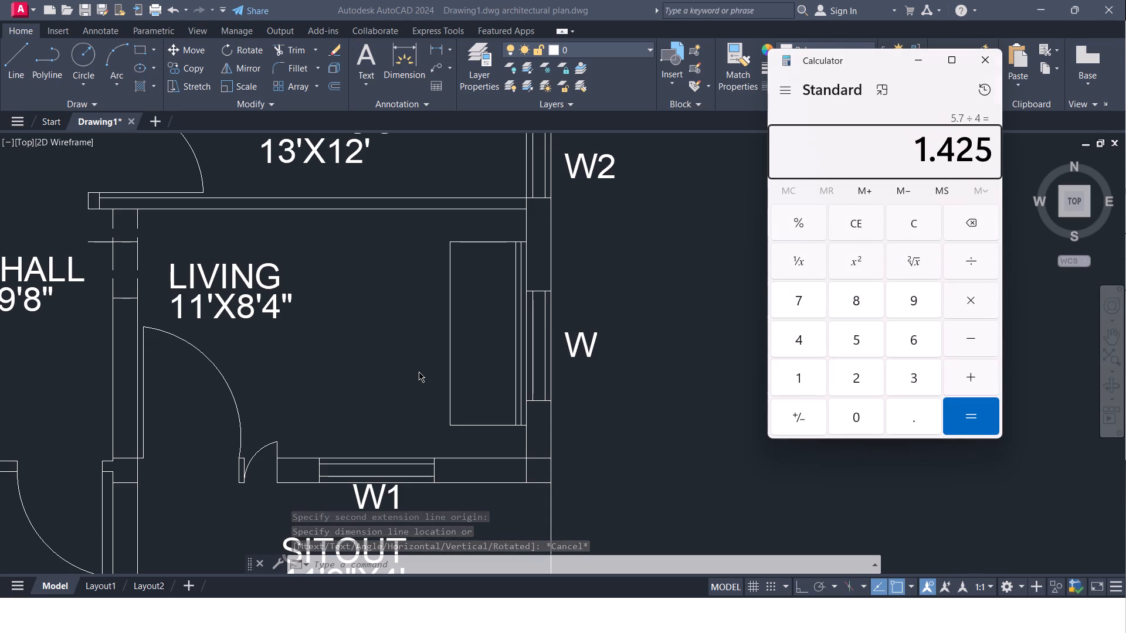
{"action": "left_click", "coordinate": [988, 60]}
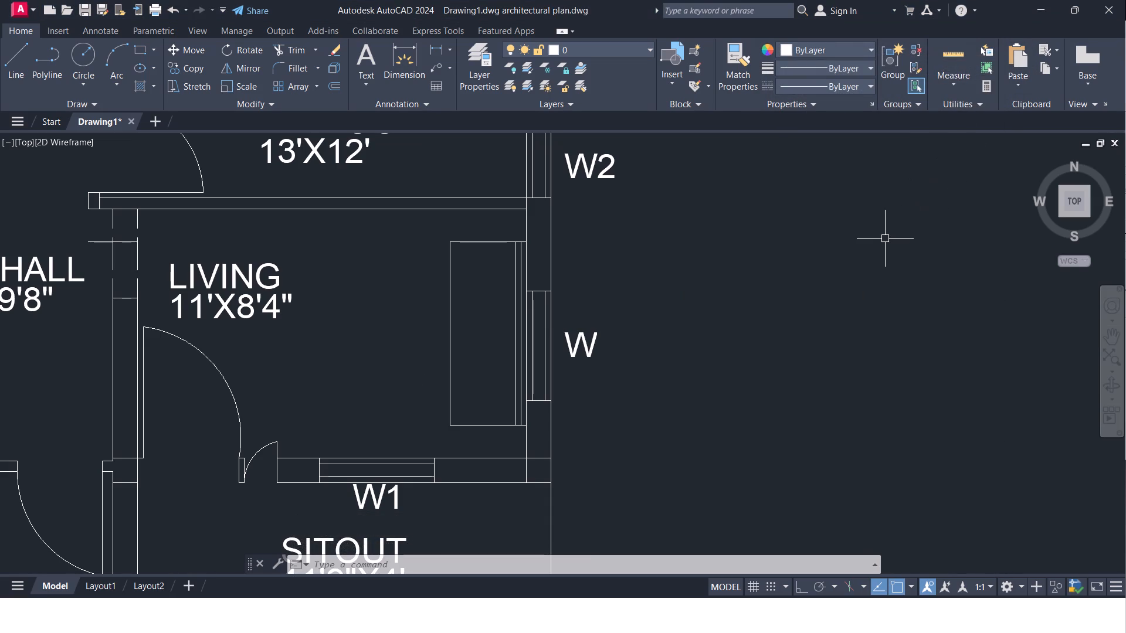
Offset the furniture outline's north edge 1'4.25" southward as a divider line.
{"action": "key", "text": "o"}
{"action": "key", "text": "Return"}
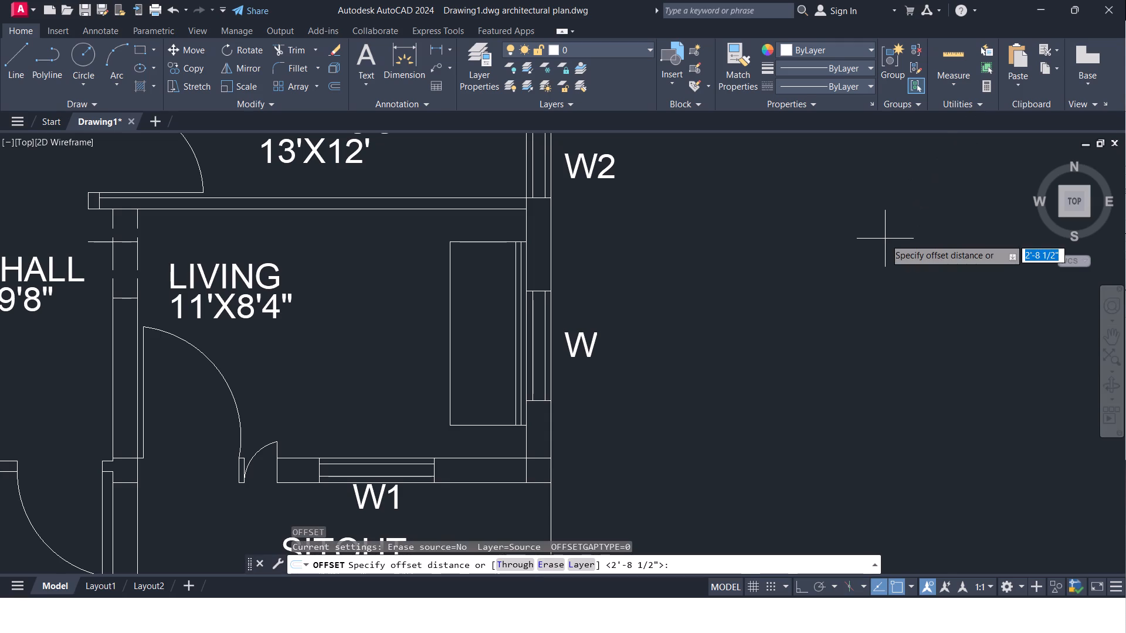
{"action": "key", "text": "1"}
{"action": "key", "text": "apostrophe"}
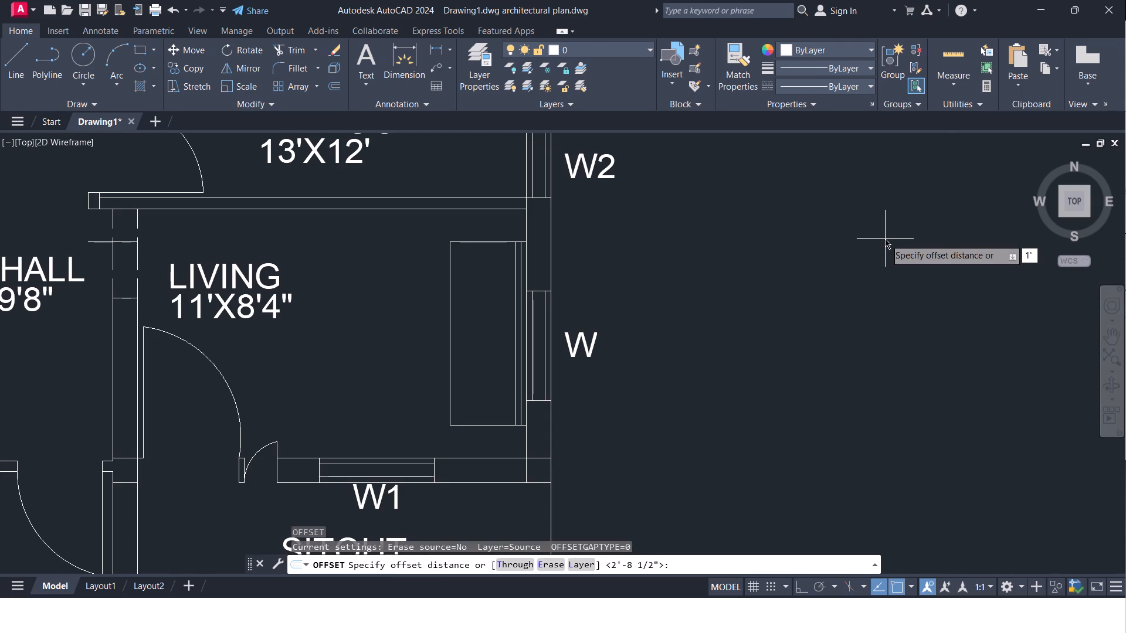
{"action": "key", "text": "4"}
{"action": "type", "text": "25"}
{"action": "key", "text": "Left"}
{"action": "key", "text": "Left"}
{"action": "key", "text": "period"}
{"action": "key", "text": "Right"}
{"action": "key", "text": "Right"}
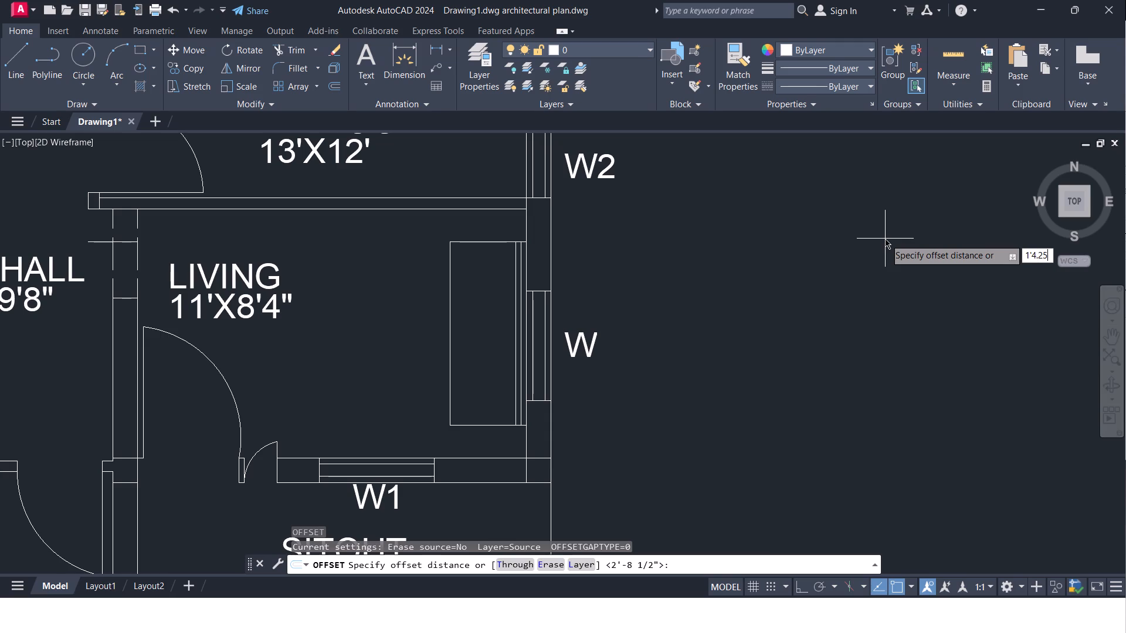
{"action": "key", "text": "shift+quotedbl"}
{"action": "key", "text": "Return"}
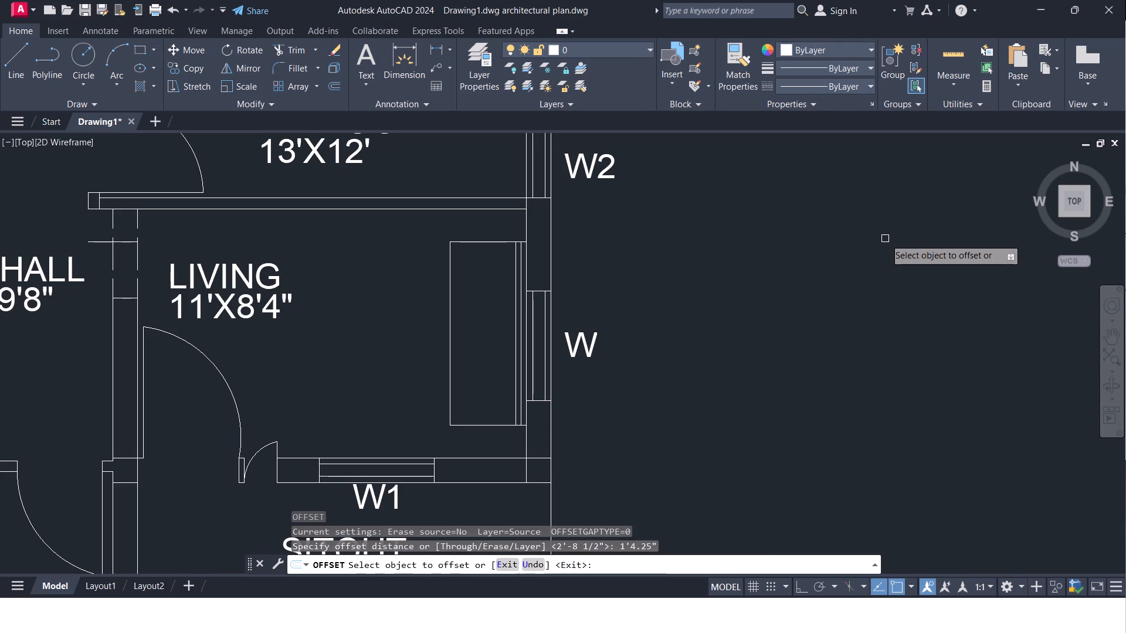
{"action": "left_click", "coordinate": [481, 240]}
{"action": "left_click", "coordinate": [483, 315]}
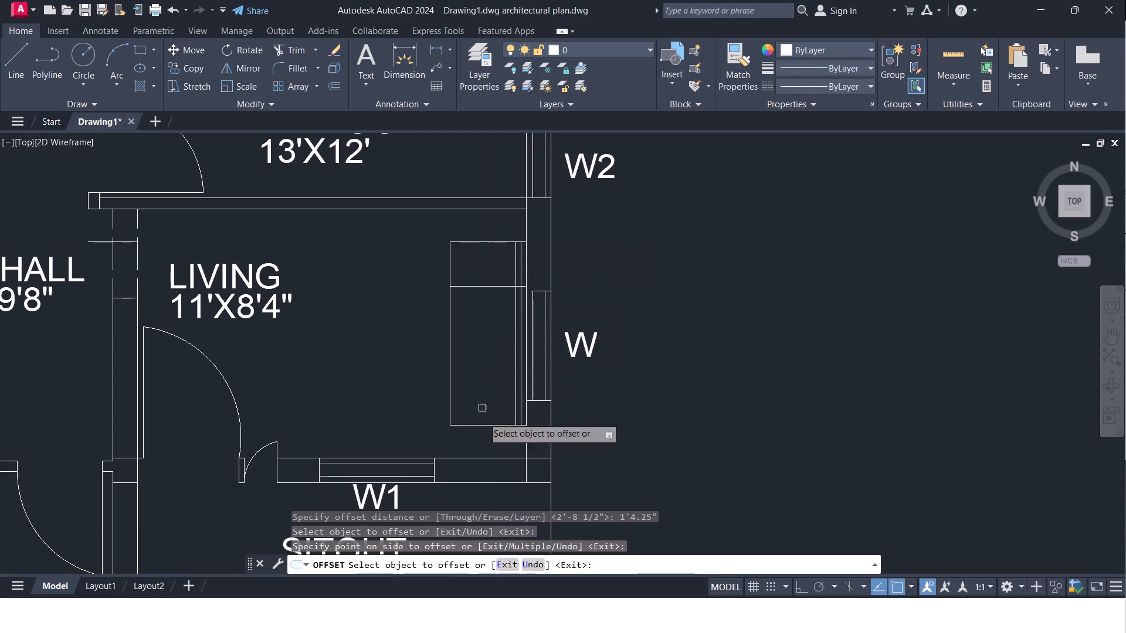
Offset the outline's south edge 1'4.25" northward, and offset that new divider northward by the same distance.
{"action": "left_click", "coordinate": [486, 425]}
{"action": "left_click", "coordinate": [481, 343]}
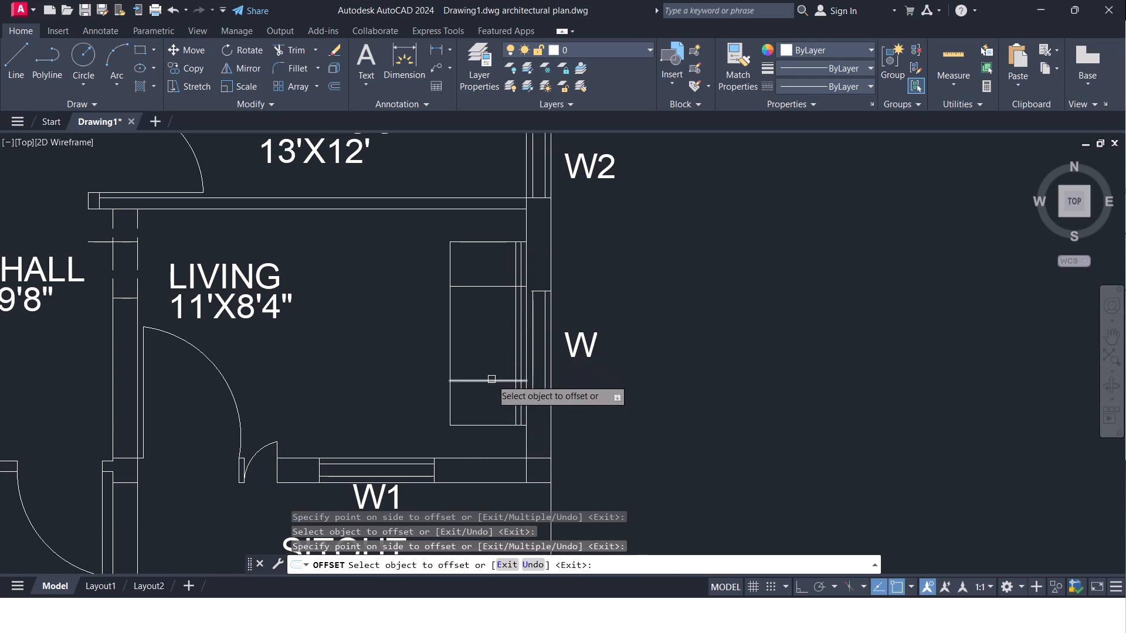
{"action": "left_click", "coordinate": [491, 379]}
{"action": "left_click", "coordinate": [490, 325]}
{"action": "middle_click_drag", "start_coordinate": [500, 318], "coordinate": [490, 317]}
{"action": "key", "text": "Escape"}
Trim the three divider lines where they cross between the two vertical detail lines on the outline's east side.
{"action": "type", "text": "TR"}
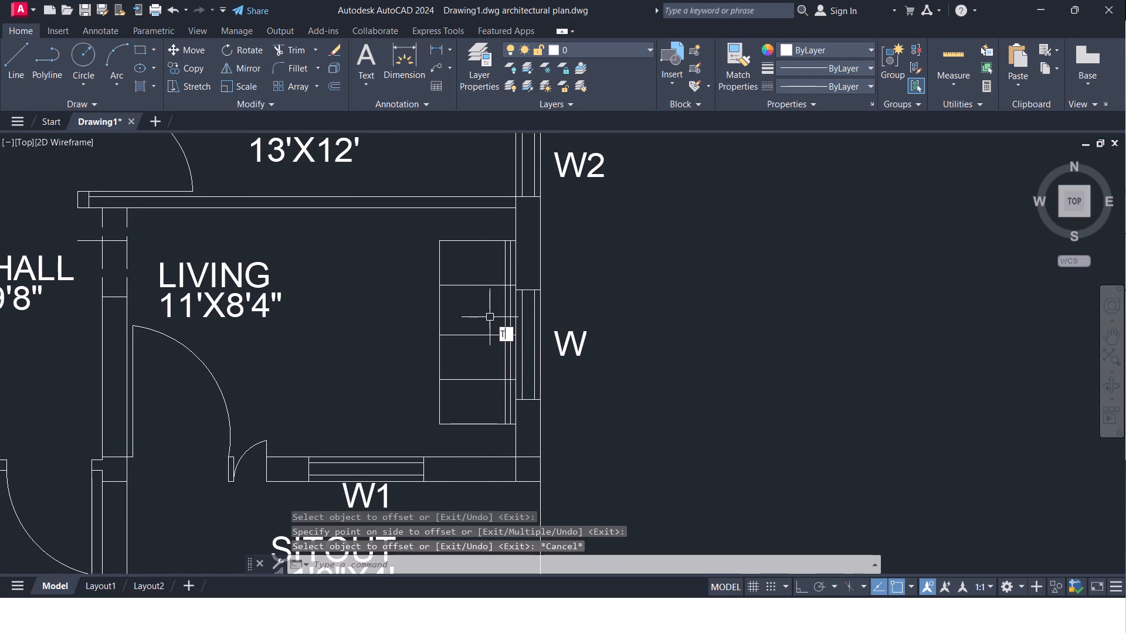
{"action": "key", "text": "Return"}
{"action": "key", "text": "Return"}
{"action": "scroll", "coordinate": [504, 295], "scroll_direction": "up", "scroll_amount": 2}
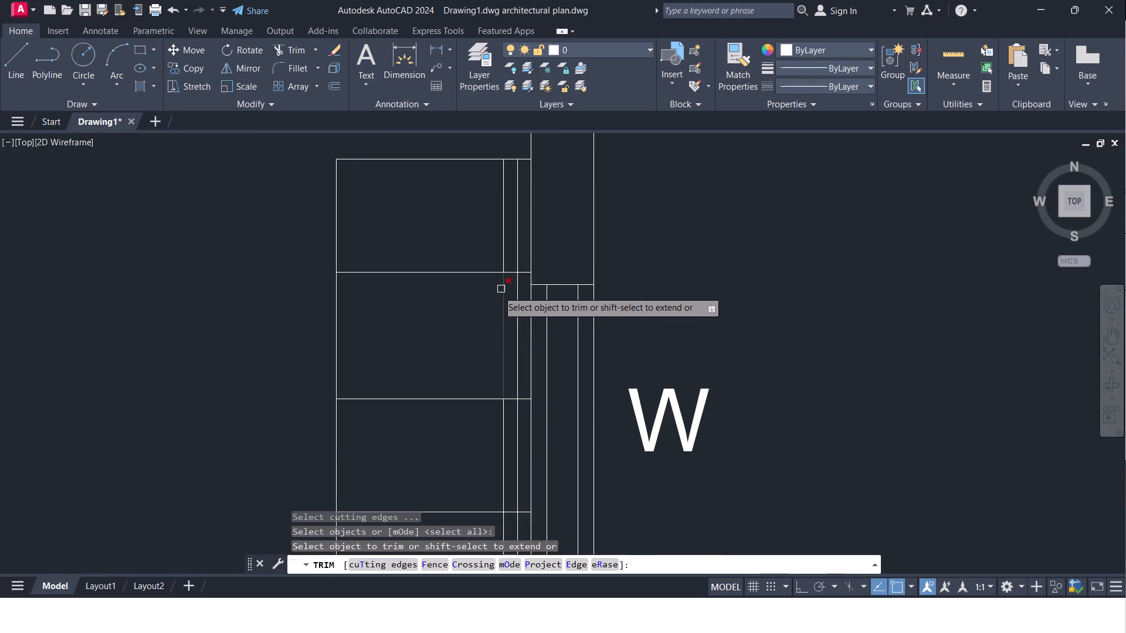
{"action": "scroll", "coordinate": [490, 292], "scroll_direction": "up", "scroll_amount": 1}
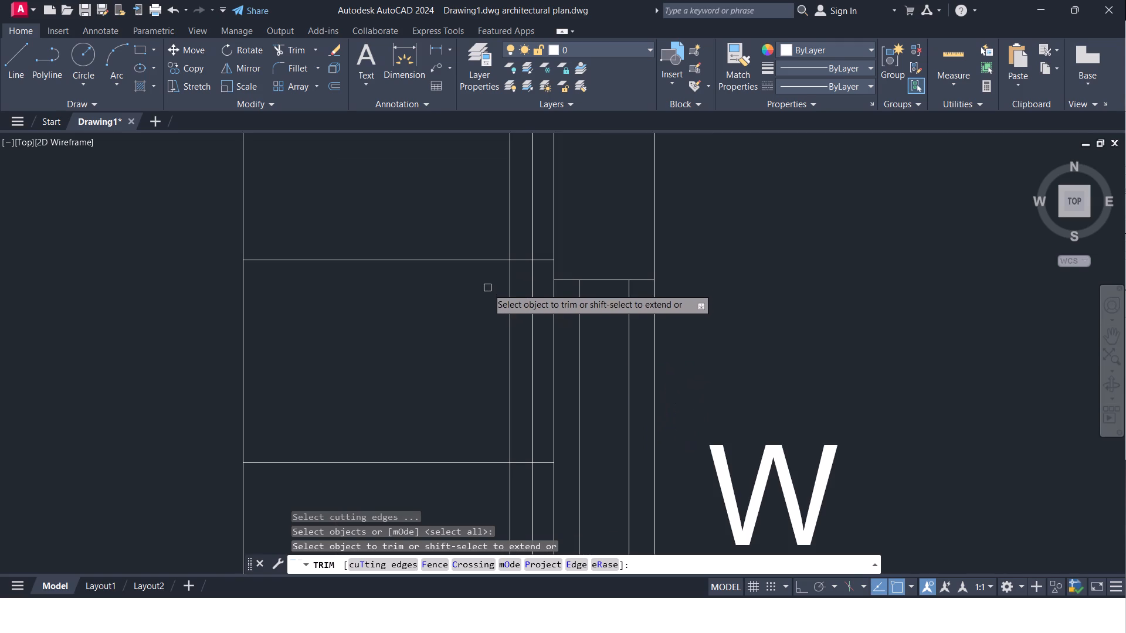
{"action": "left_click", "coordinate": [517, 258]}
{"action": "left_click", "coordinate": [542, 261]}
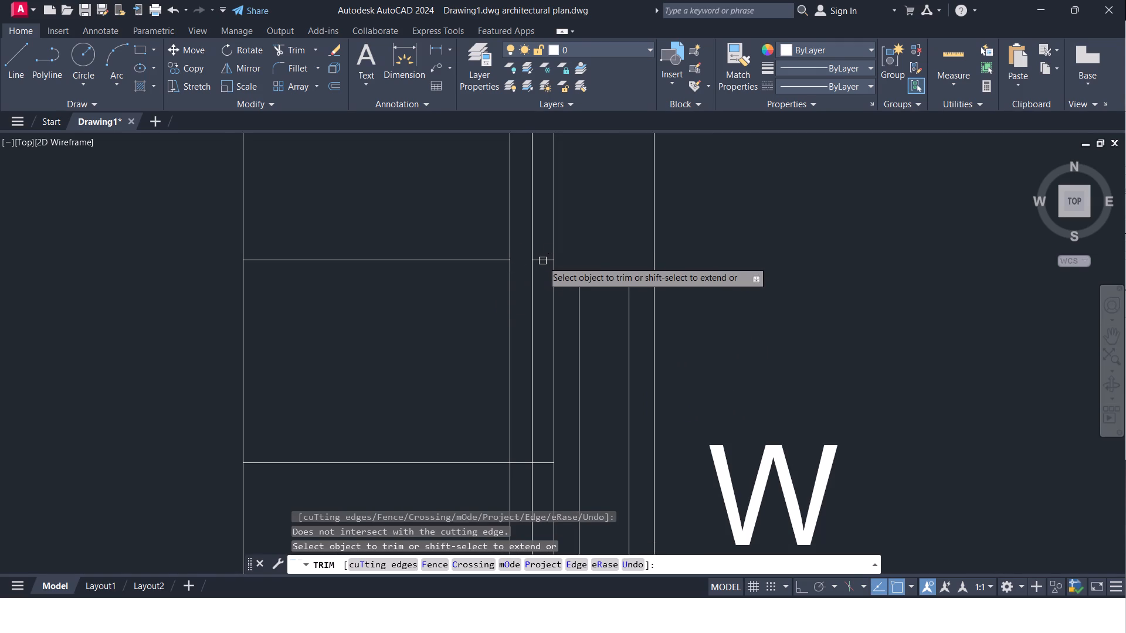
{"action": "left_click", "coordinate": [543, 260]}
{"action": "scroll", "coordinate": [543, 260], "scroll_direction": "down", "scroll_amount": 1}
{"action": "middle_click_drag", "start_coordinate": [543, 260], "coordinate": [580, 131]}
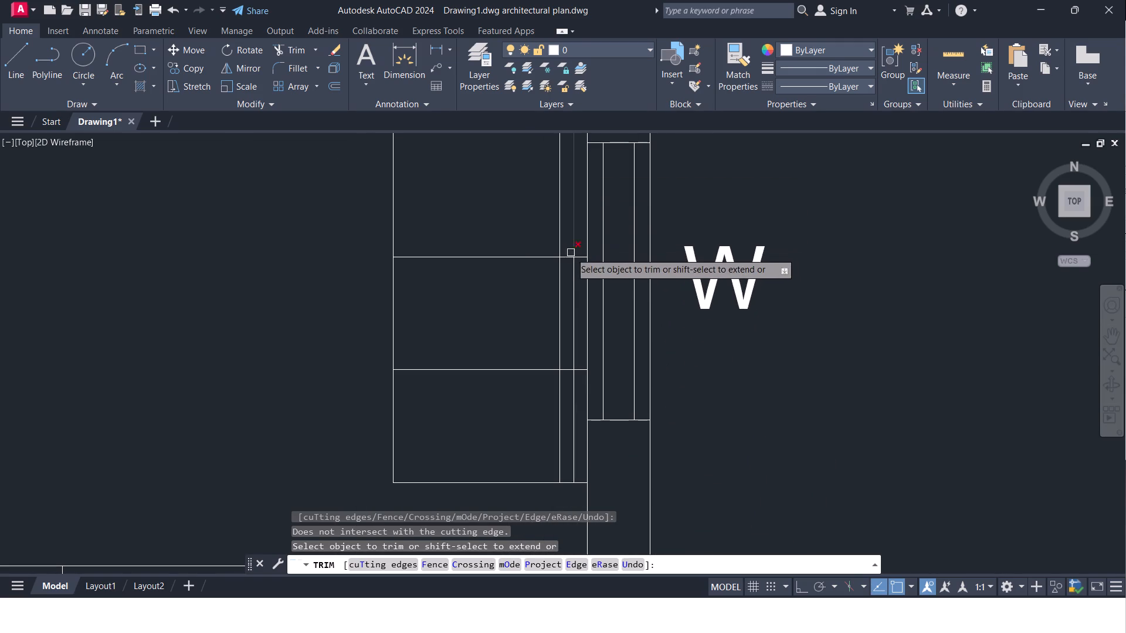
{"action": "left_click", "coordinate": [564, 256]}
{"action": "left_click", "coordinate": [567, 367]}
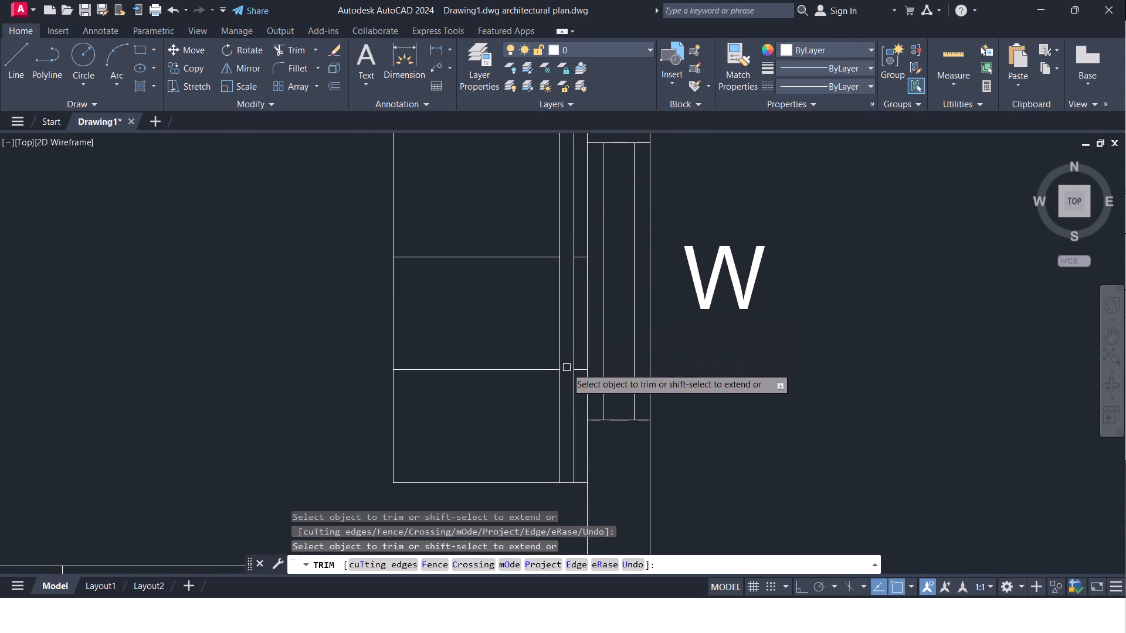
{"action": "key", "text": "Escape"}
Erase the three leftover divider stubs between the eastern detail line and the east wall.
{"action": "middle_click_drag", "start_coordinate": [538, 345], "coordinate": [513, 381]}
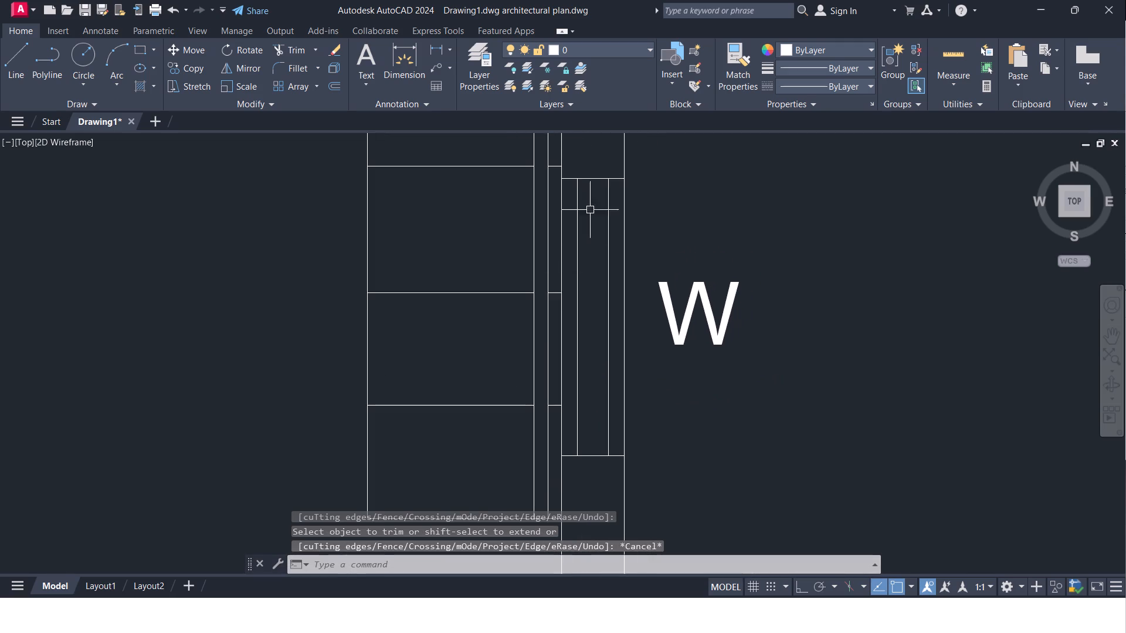
{"action": "left_click", "coordinate": [555, 168]}
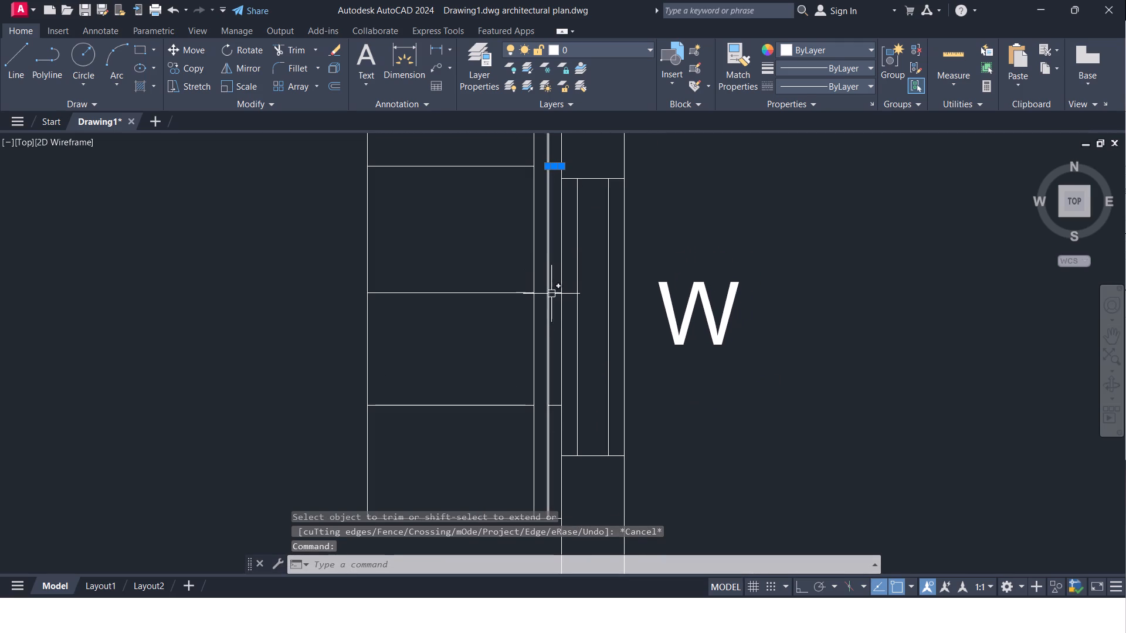
{"action": "left_click", "coordinate": [555, 294]}
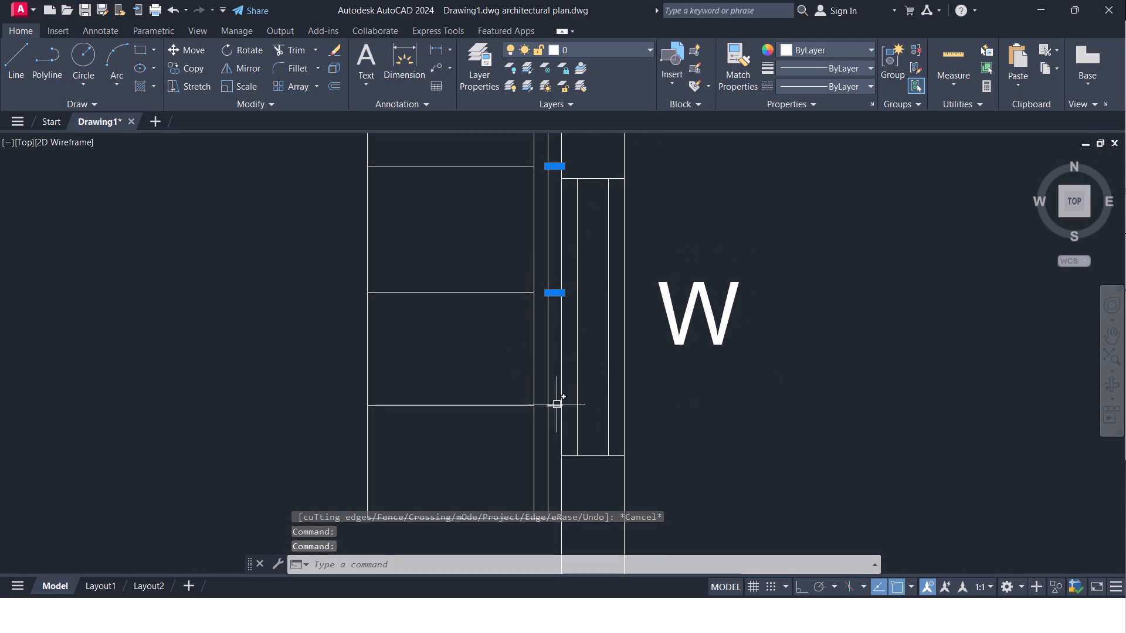
{"action": "left_click", "coordinate": [557, 404]}
{"action": "key", "text": "Delete"}
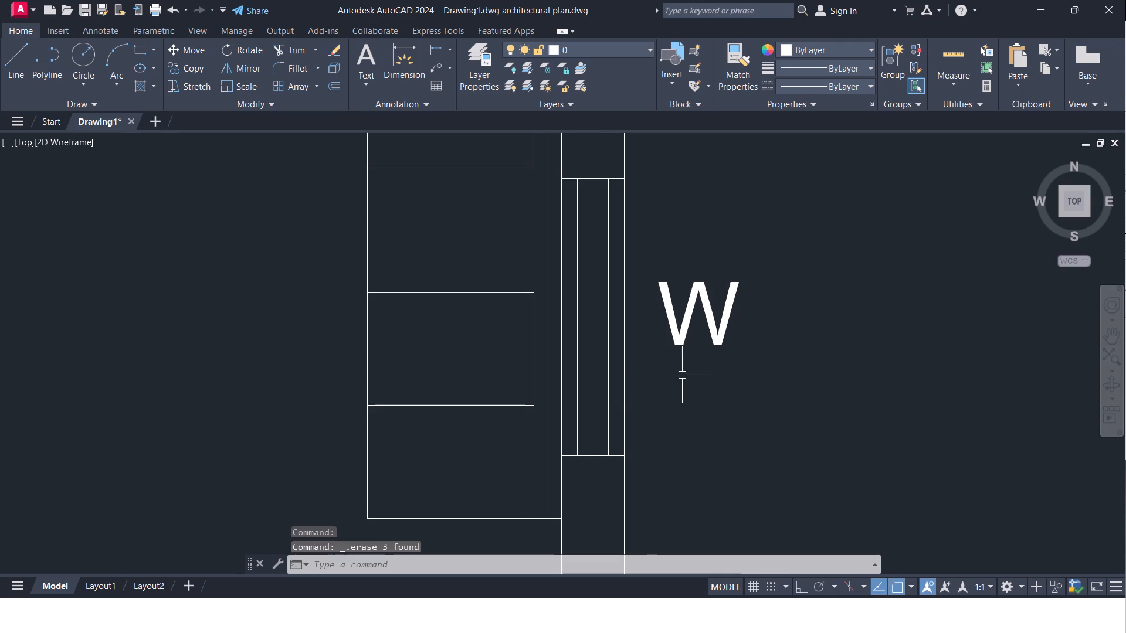
Move the whole sectioned furniture outline about 6" north along the living room's east wall.
{"action": "scroll", "coordinate": [689, 392], "scroll_direction": "down", "scroll_amount": 2}
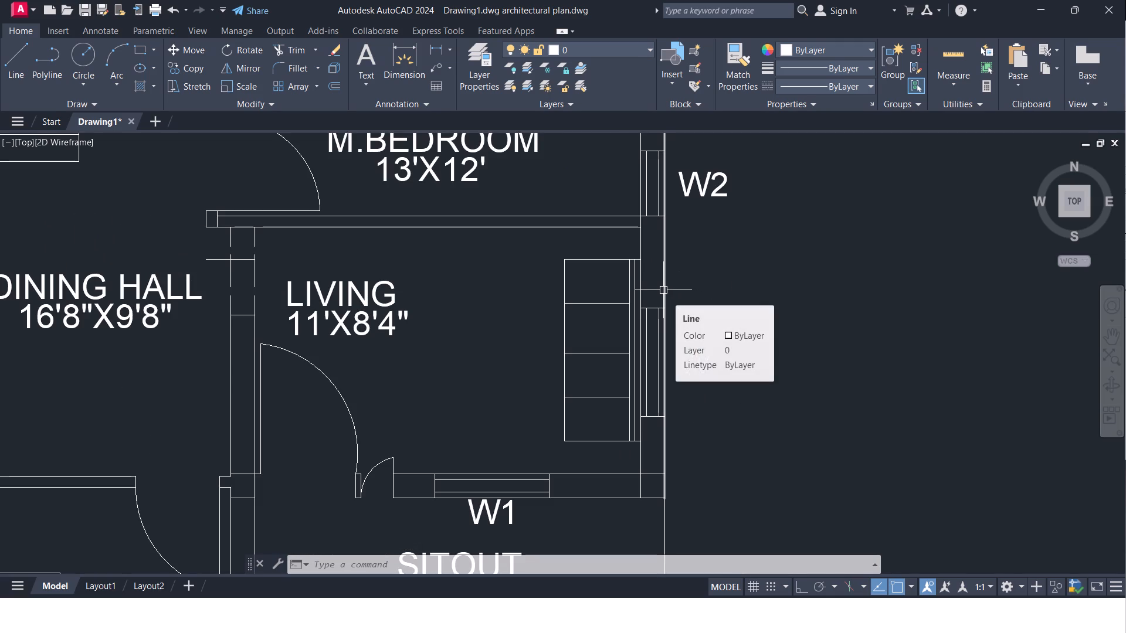
{"action": "scroll", "coordinate": [653, 299], "scroll_direction": "up", "scroll_amount": 1}
{"action": "middle_click_drag", "start_coordinate": [653, 299], "coordinate": [651, 287]}
{"action": "left_click", "coordinate": [474, 207]}
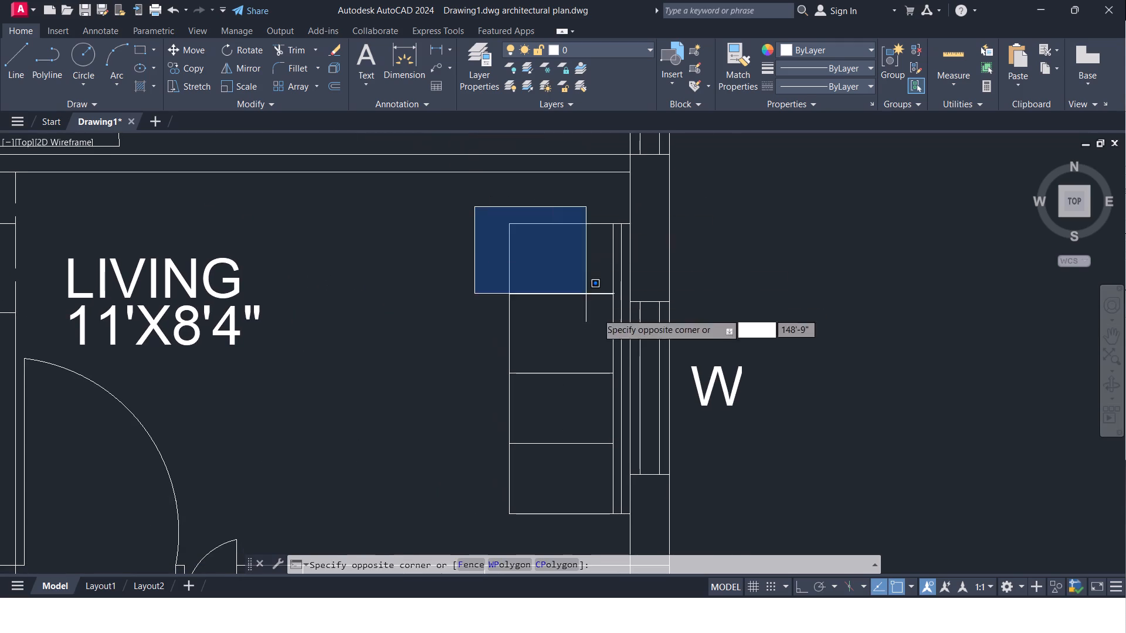
{"action": "left_click", "coordinate": [636, 543]}
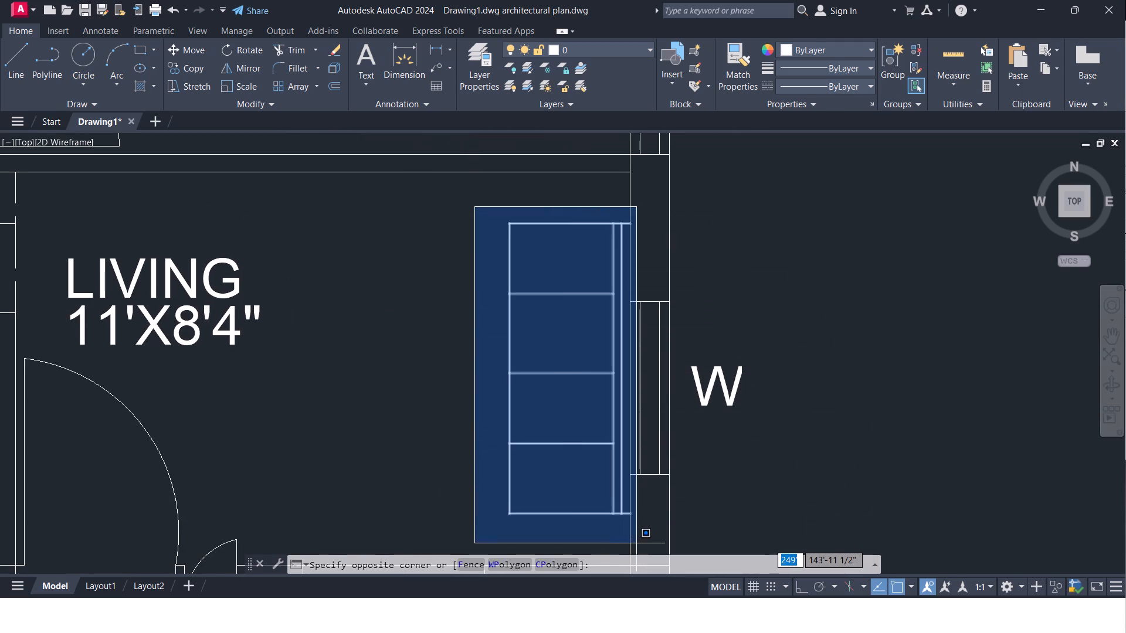
{"action": "left_click", "coordinate": [188, 55]}
{"action": "left_click", "coordinate": [630, 226]}
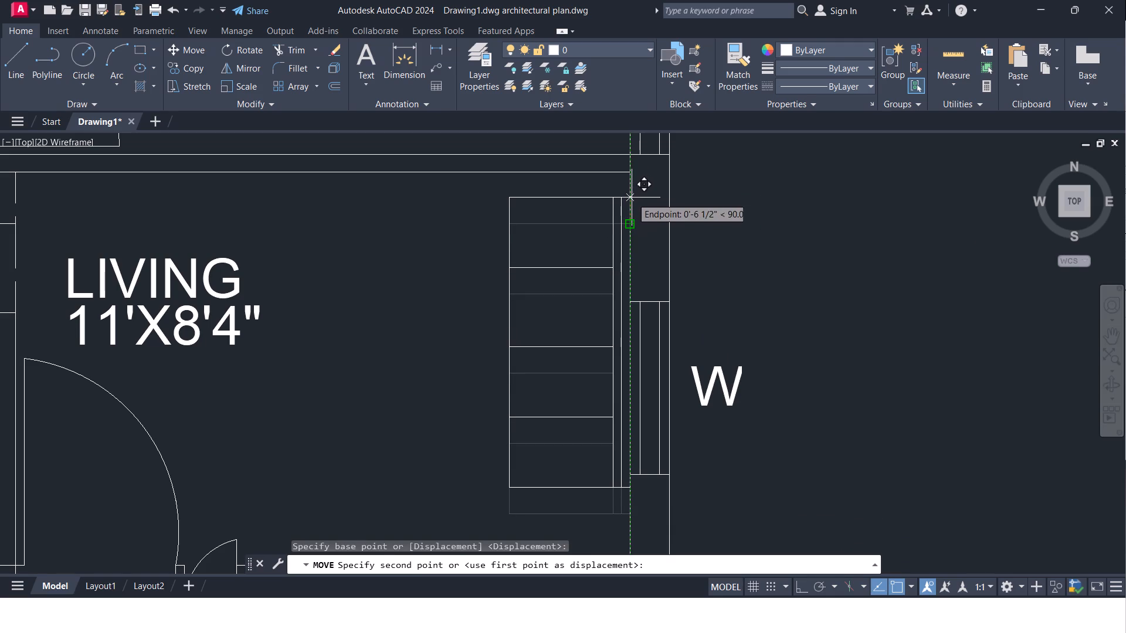
{"action": "left_click", "coordinate": [632, 199]}
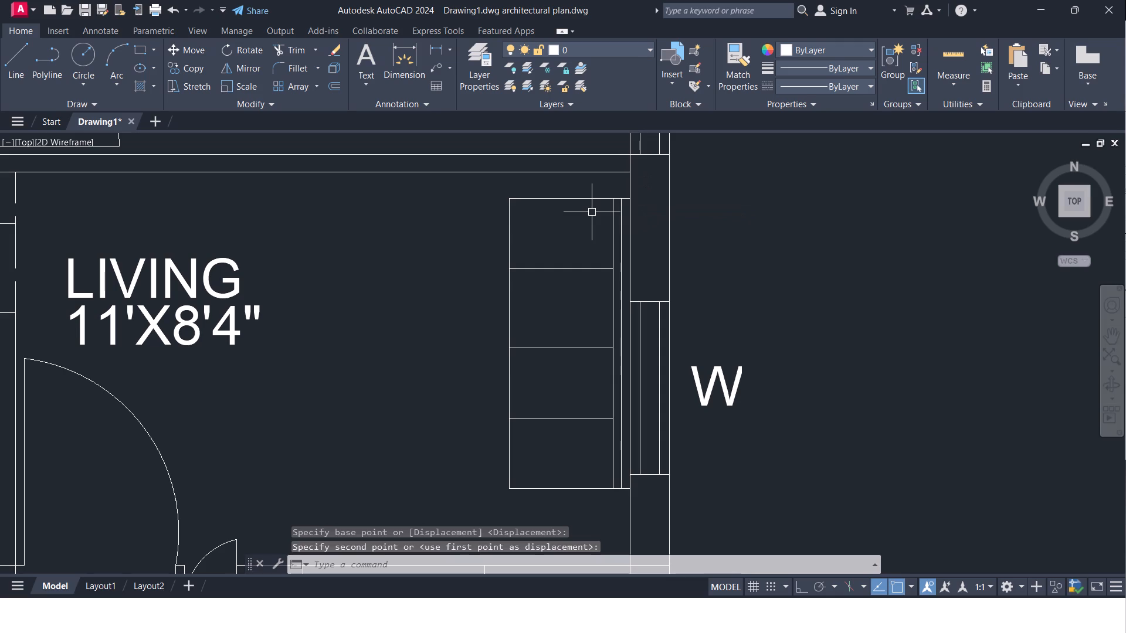
{"action": "key", "text": "Escape"}
Offset the furniture outline's north edge 4" northward.
{"action": "key", "text": "o"}
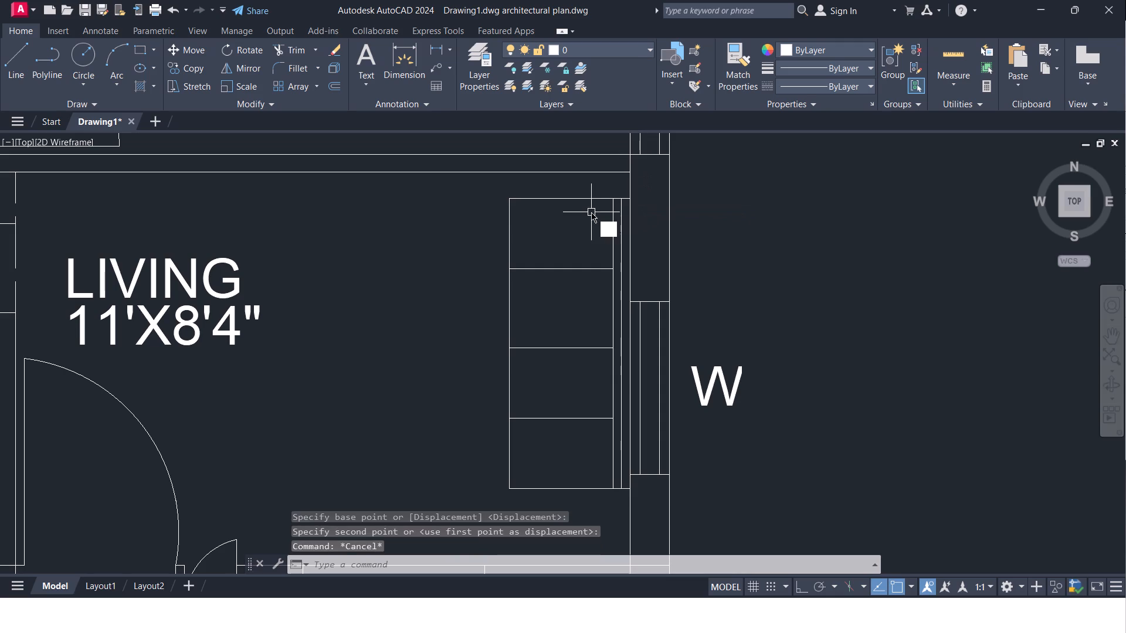
{"action": "key", "text": "Return"}
{"action": "type", "text": "6\""}
{"action": "key", "text": "Return"}
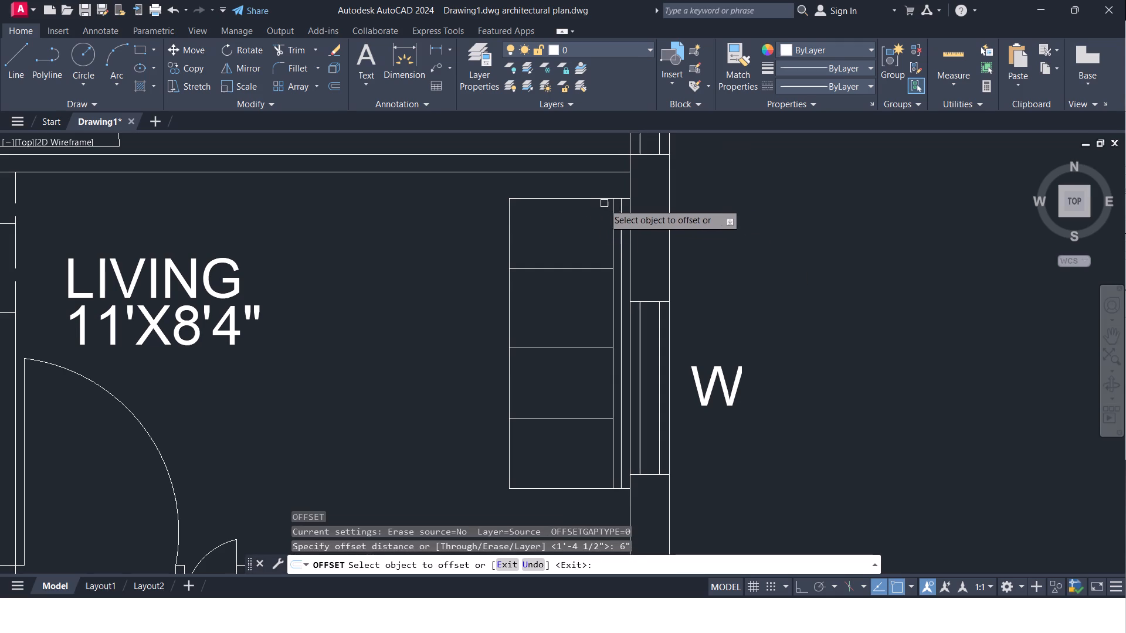
{"action": "left_click", "coordinate": [598, 200]}
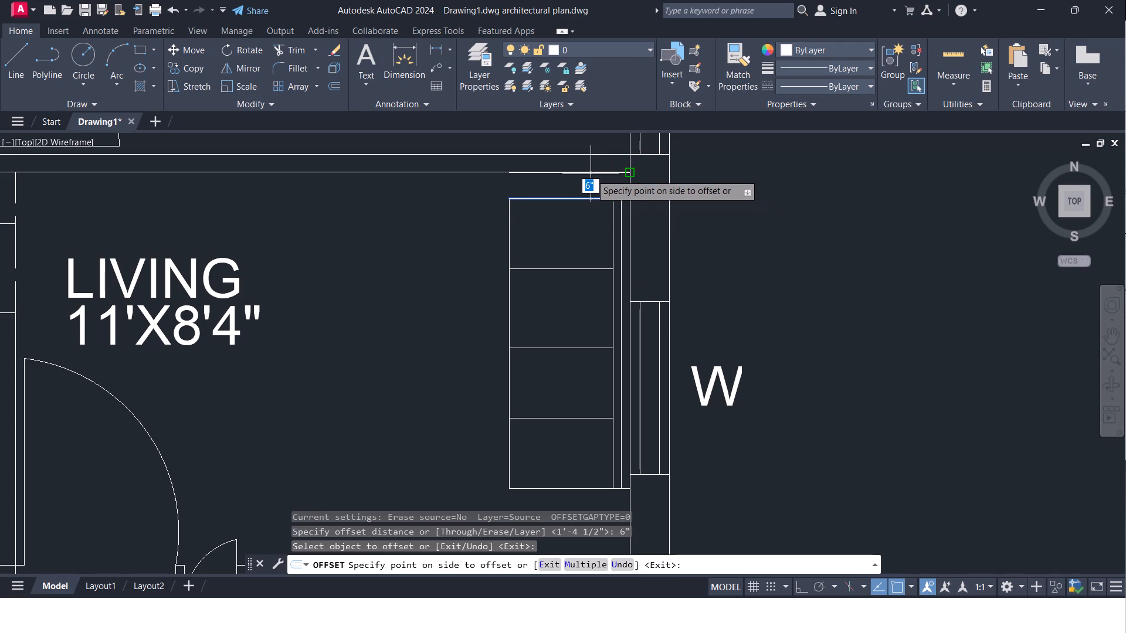
{"action": "key", "text": "4"}
{"action": "key", "text": "shift+quotedbl"}
{"action": "key", "text": "Return"}
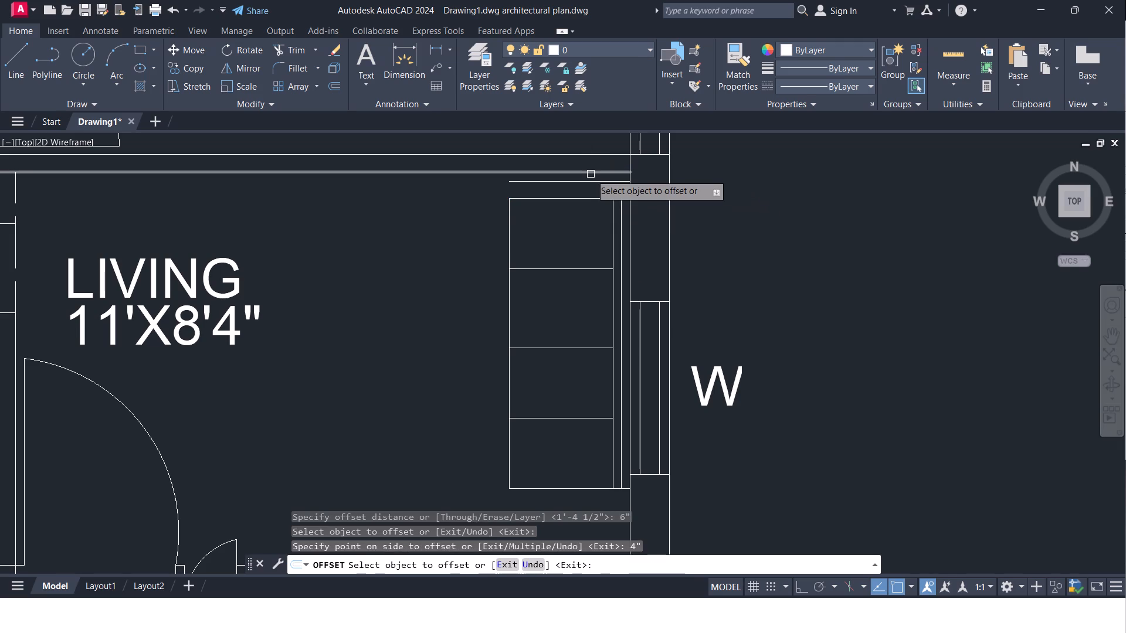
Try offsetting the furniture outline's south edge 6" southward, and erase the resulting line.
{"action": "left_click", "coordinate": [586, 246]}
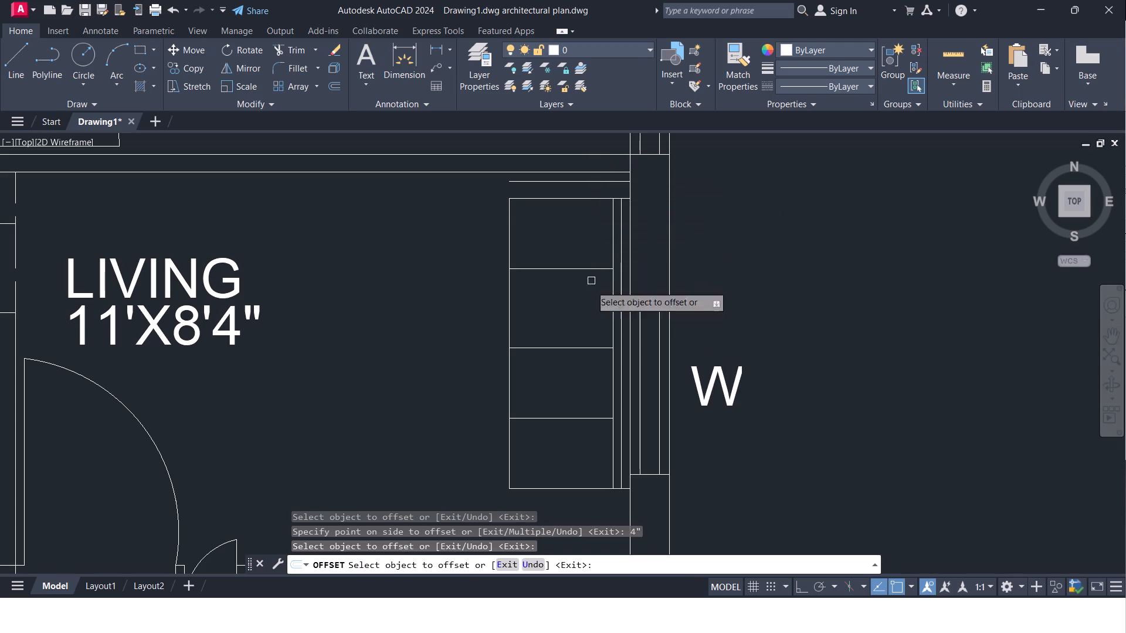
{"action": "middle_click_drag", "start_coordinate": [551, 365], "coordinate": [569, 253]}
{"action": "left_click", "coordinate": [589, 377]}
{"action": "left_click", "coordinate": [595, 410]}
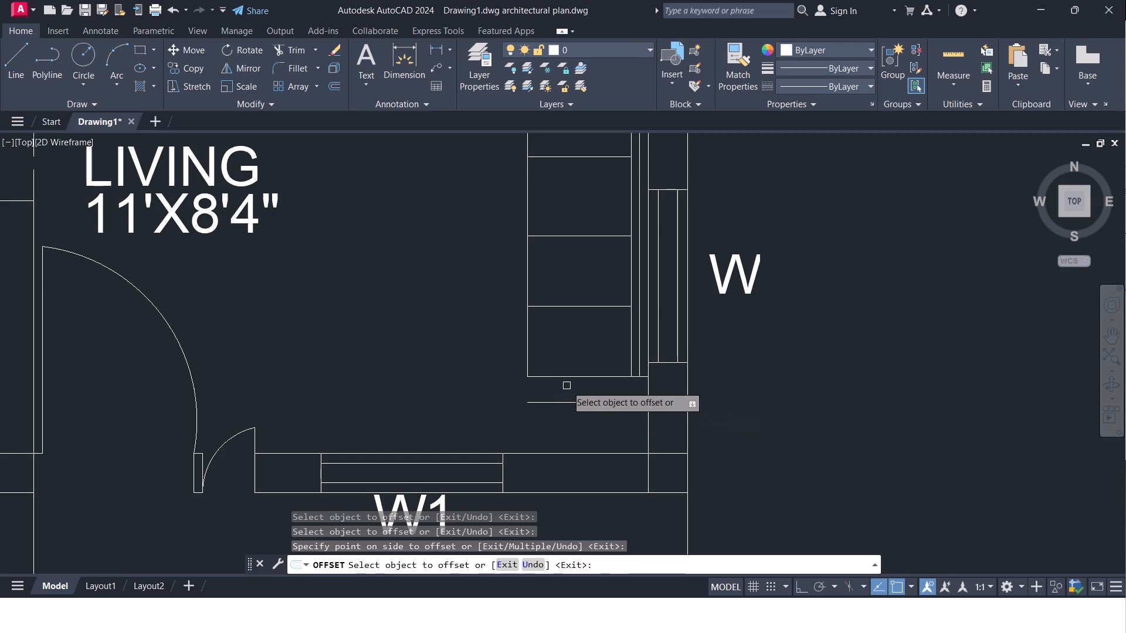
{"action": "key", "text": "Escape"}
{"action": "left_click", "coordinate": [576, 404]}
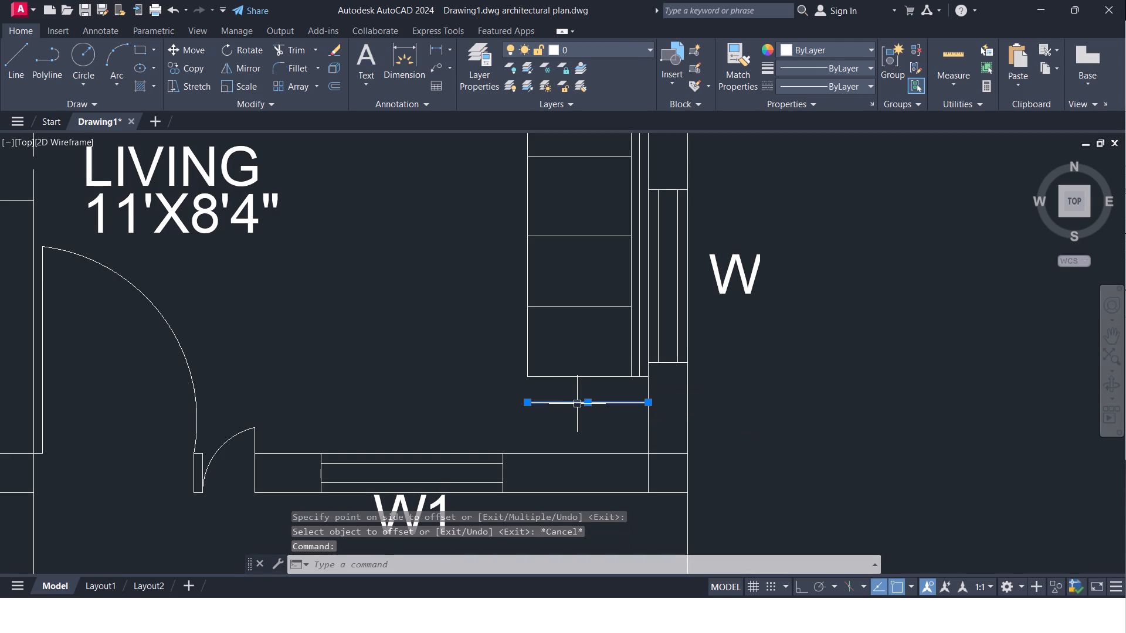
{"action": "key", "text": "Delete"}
Offset the furniture outline's south edge 4" southward.
{"action": "key", "text": "o"}
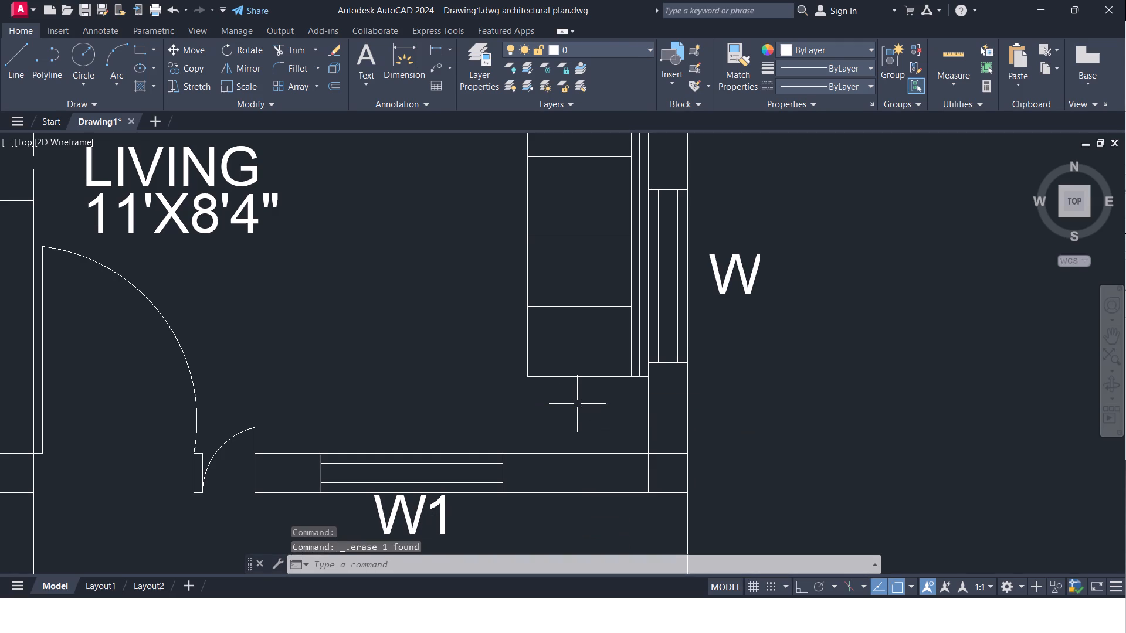
{"action": "key", "text": "Return"}
{"action": "key", "text": "4"}
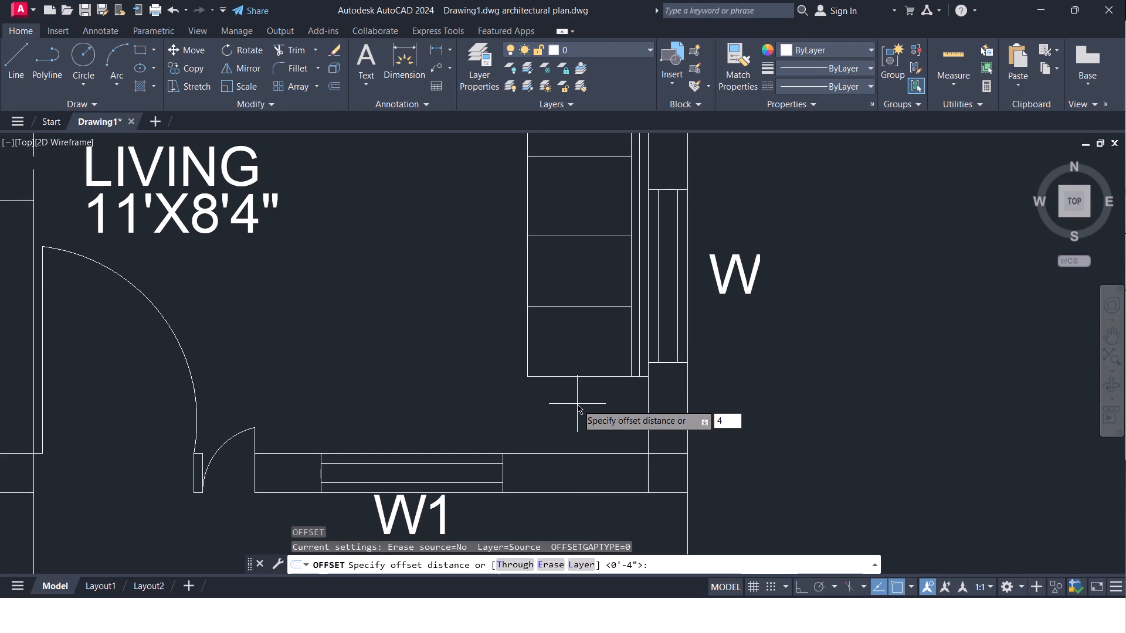
{"action": "key", "text": "shift+quotedbl"}
{"action": "key", "text": "Return"}
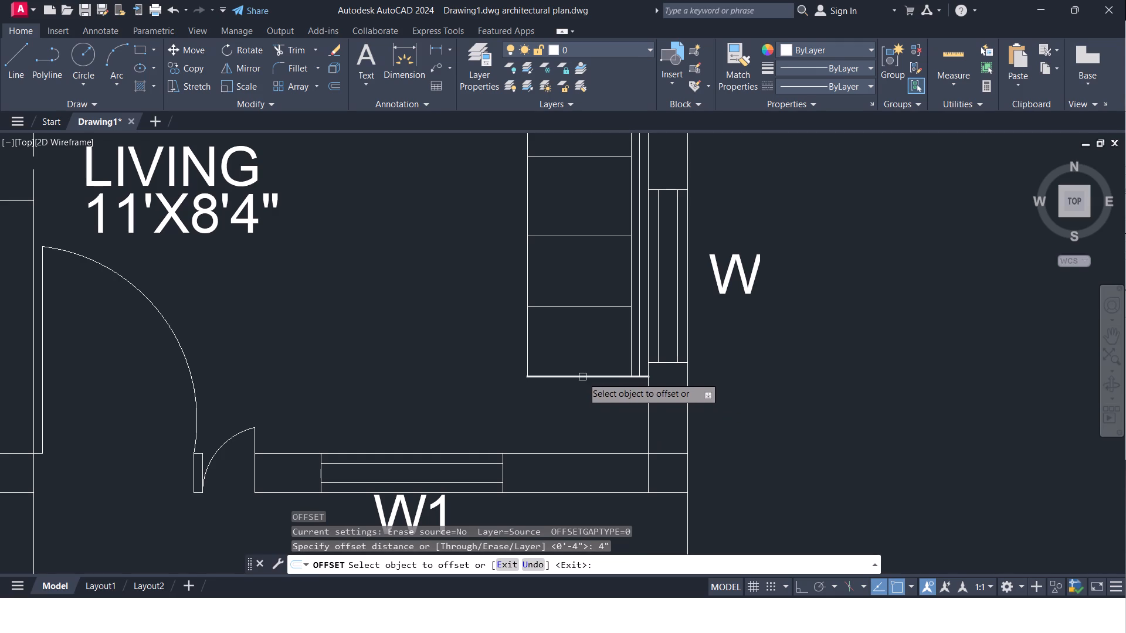
{"action": "left_click", "coordinate": [582, 377]}
{"action": "left_click", "coordinate": [589, 407]}
{"action": "scroll", "coordinate": [576, 339], "scroll_direction": "down", "scroll_amount": 1}
{"action": "middle_click_drag", "start_coordinate": [576, 339], "coordinate": [568, 371]}
{"action": "key", "text": "Escape"}
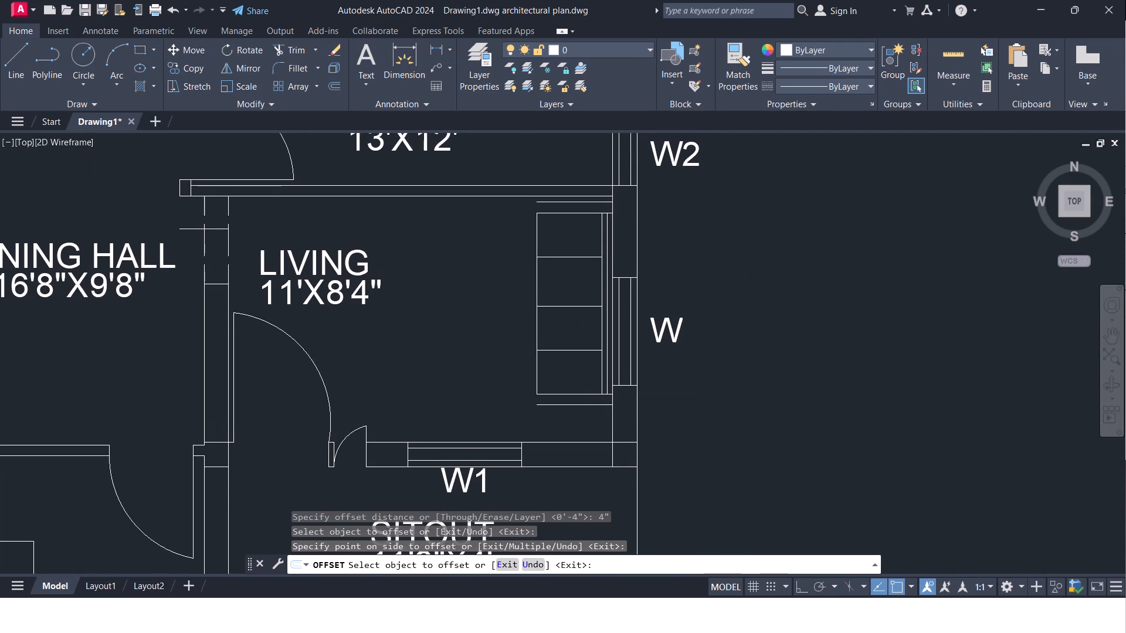
Offset the furniture outline's west edge 4" eastward, into the outline.
{"action": "key", "text": "o"}
{"action": "key", "text": "Return"}
{"action": "type", "text": "4\""}
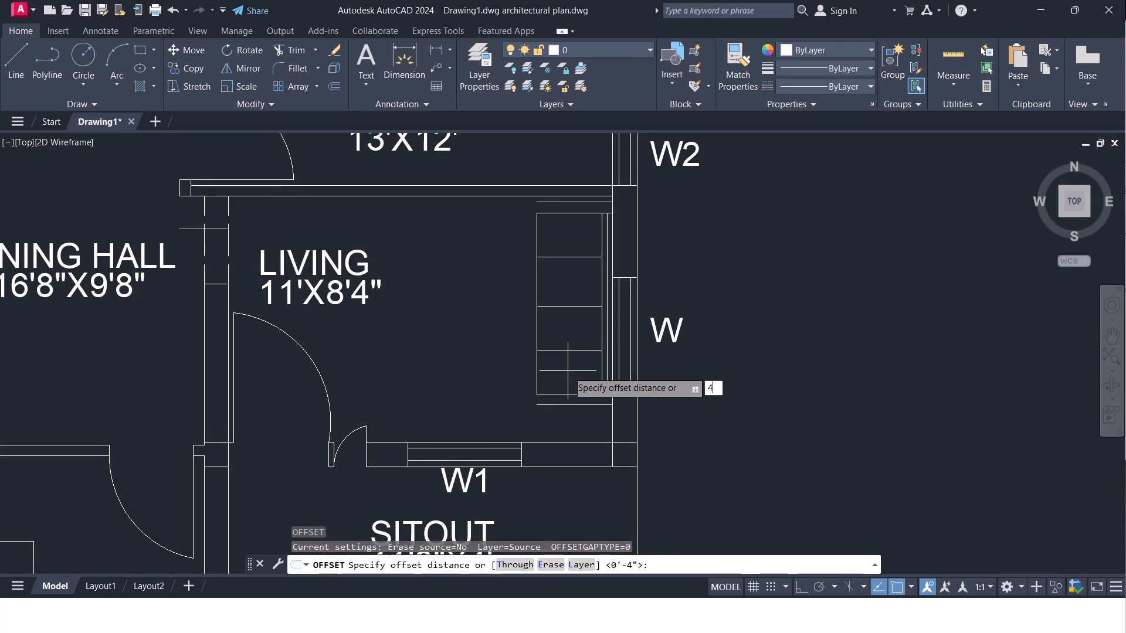
{"action": "key", "text": "Return"}
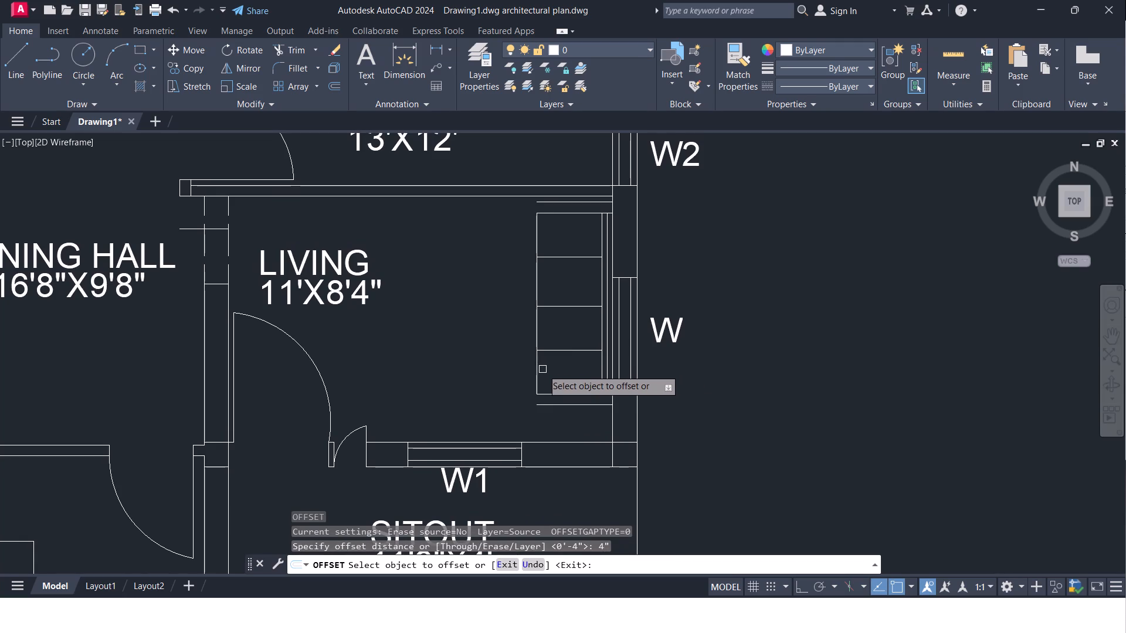
{"action": "left_click", "coordinate": [539, 370]}
{"action": "left_click", "coordinate": [554, 373]}
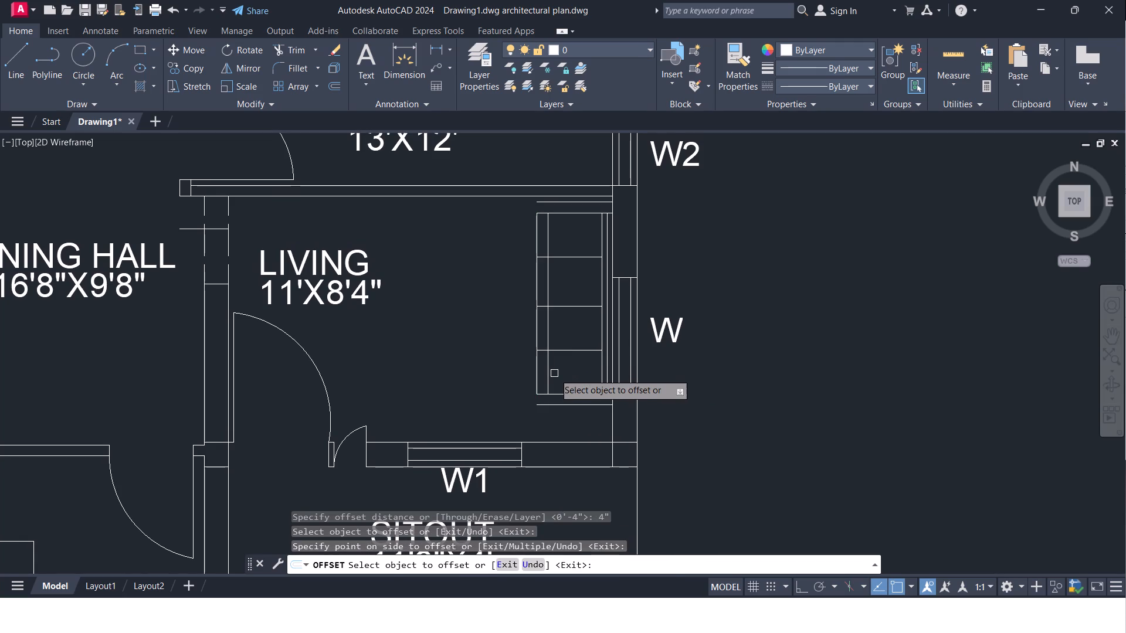
{"action": "key", "text": "Escape"}
Extend the new inner vertical line to the outer offset lines at the furniture's south and north ends.
{"action": "type", "text": "EX"}
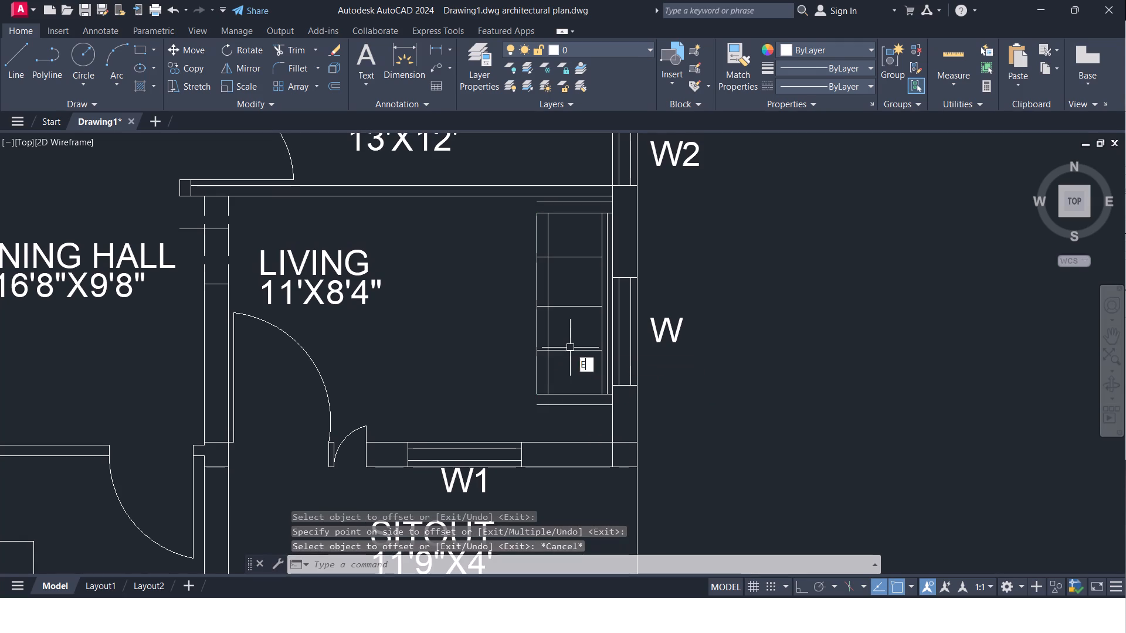
{"action": "key", "text": "Return"}
{"action": "key", "text": "Return"}
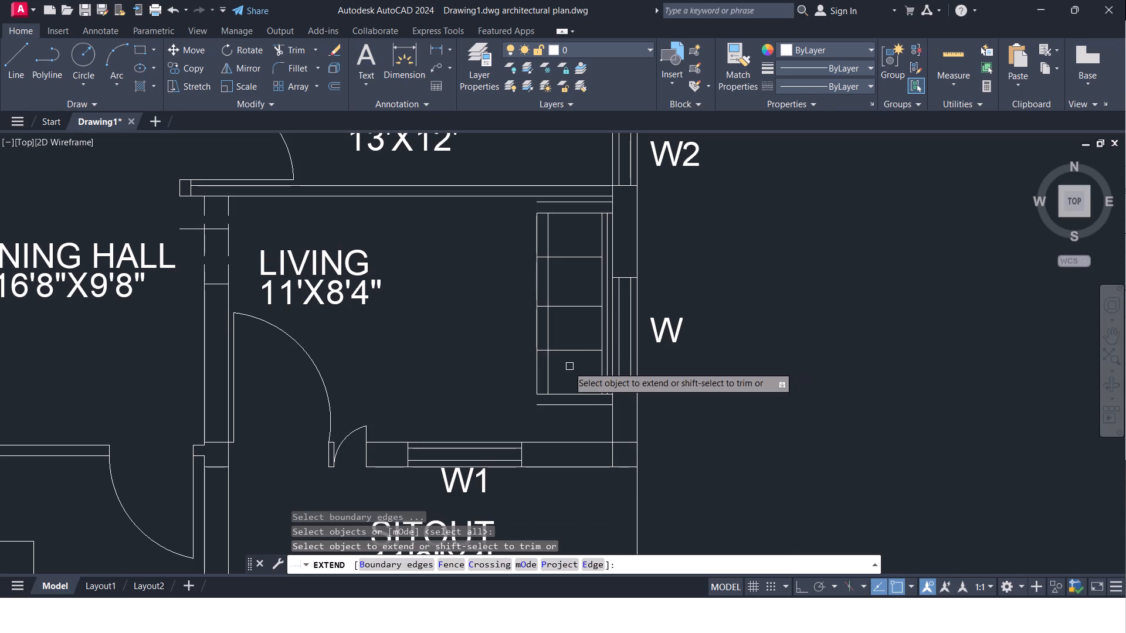
{"action": "left_click", "coordinate": [549, 377]}
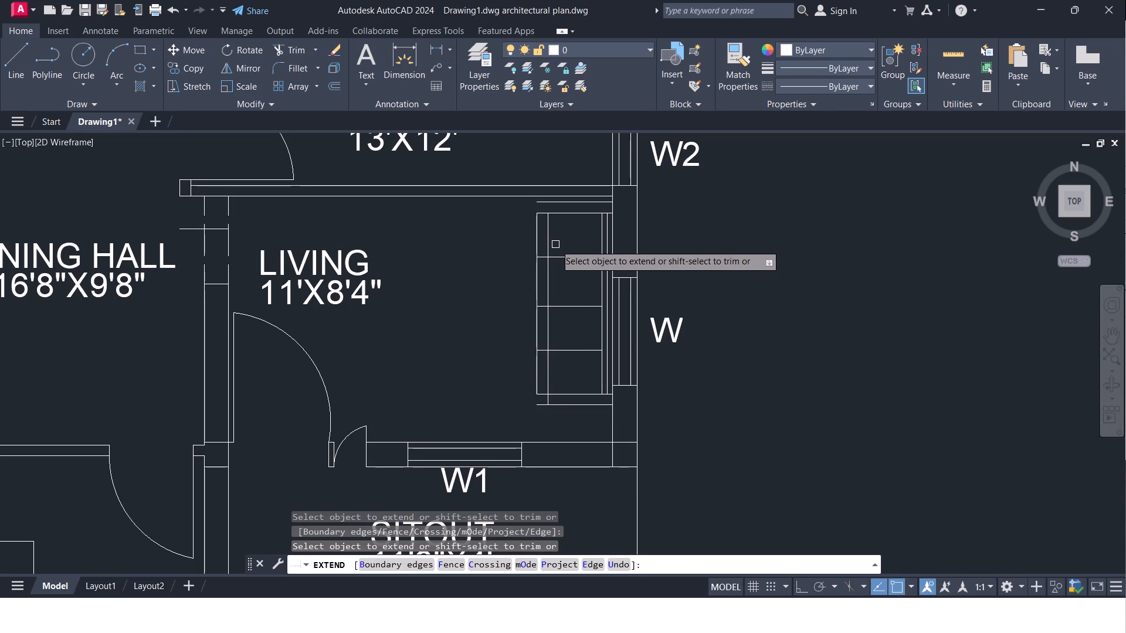
{"action": "left_click", "coordinate": [550, 237]}
{"action": "key", "text": "Escape"}
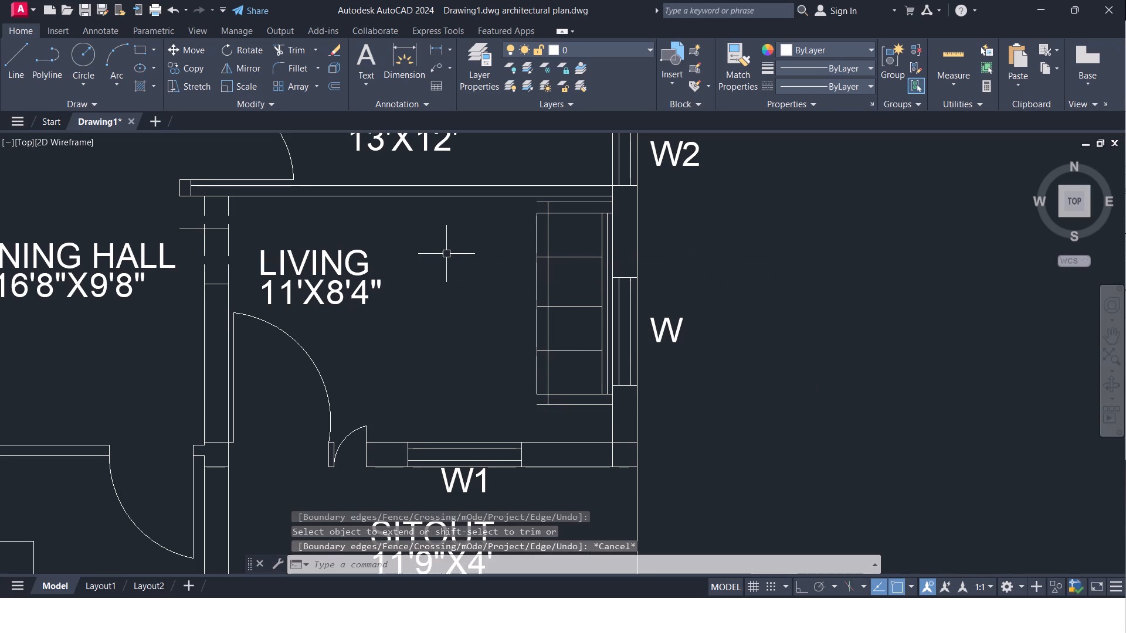
Trim the horizontal overhangs and old west edge outside the inner vertical line along the furniture's two northern sections.
{"action": "type", "text": "TR"}
{"action": "key", "text": "Return"}
{"action": "key", "text": "Return"}
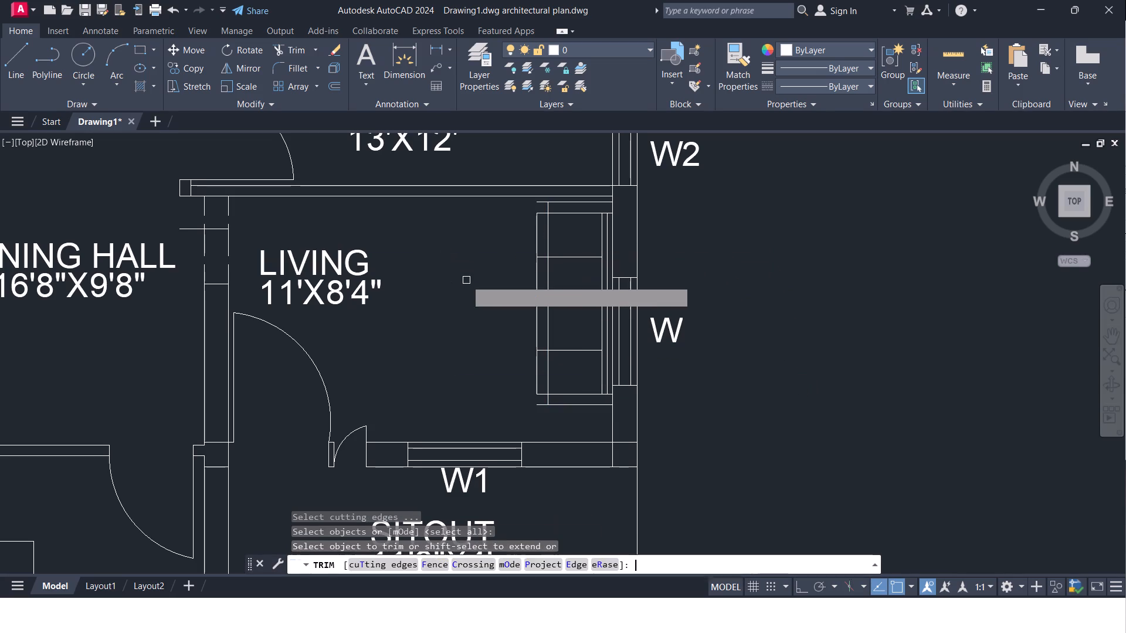
{"action": "scroll", "coordinate": [538, 199], "scroll_direction": "up", "scroll_amount": 1}
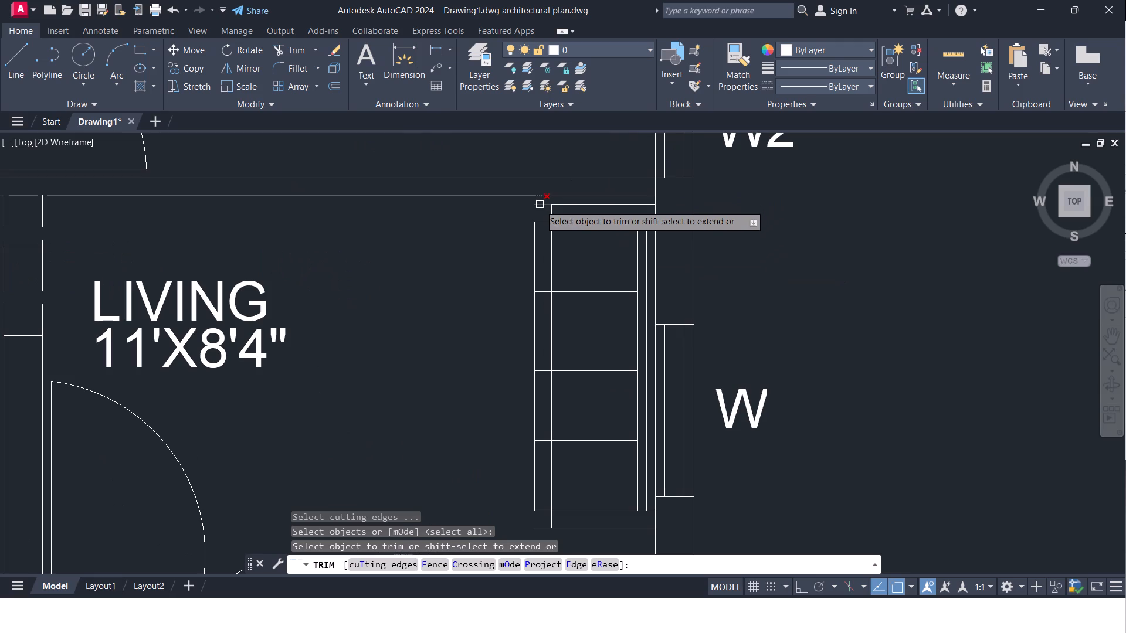
{"action": "left_click", "coordinate": [540, 205]}
{"action": "left_click", "coordinate": [544, 223]}
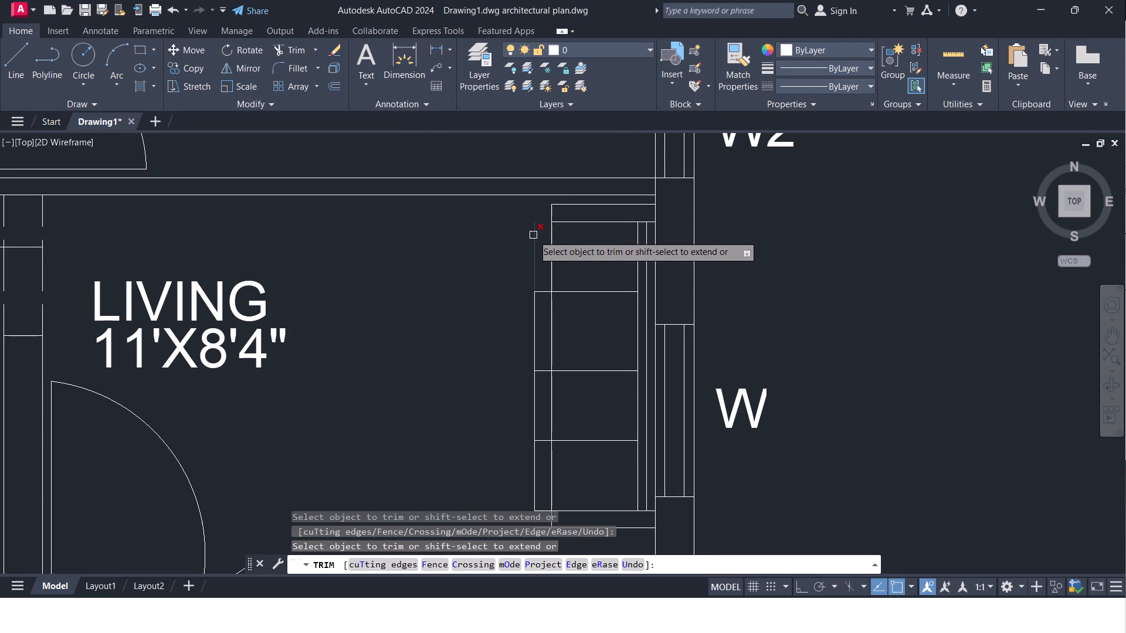
{"action": "left_click", "coordinate": [533, 235]}
{"action": "left_click", "coordinate": [539, 294]}
{"action": "left_click", "coordinate": [535, 302]}
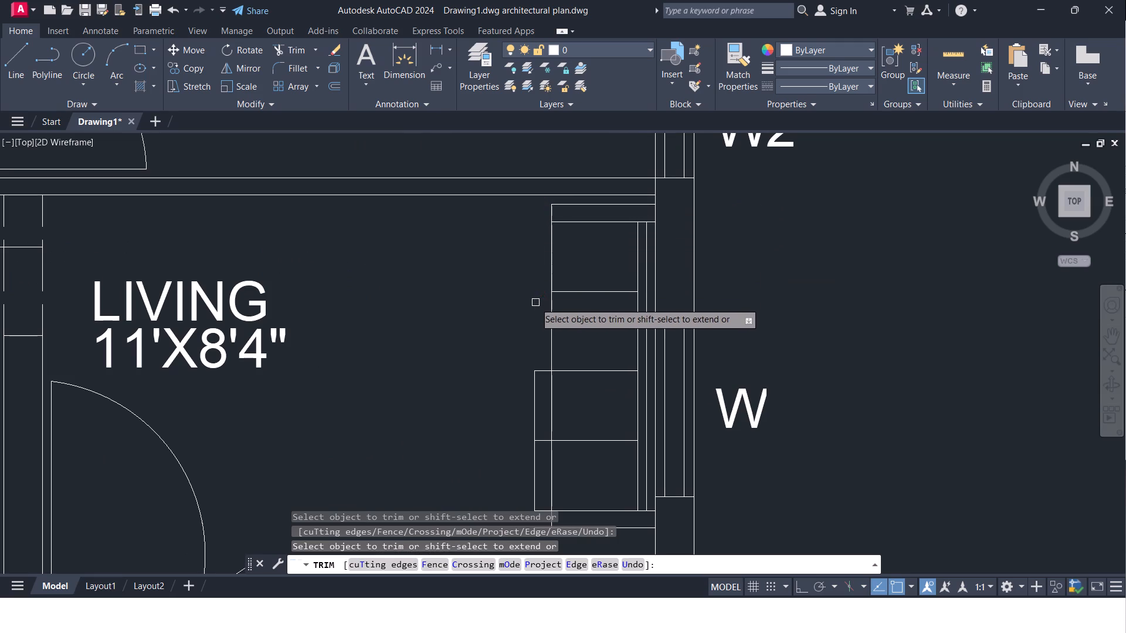
Trim the remaining divider stubs, the third section's old west edge and the south edge's overhang outside the inner vertical line.
{"action": "middle_click_drag", "start_coordinate": [535, 302], "coordinate": [528, 210]}
{"action": "left_click", "coordinate": [537, 277]}
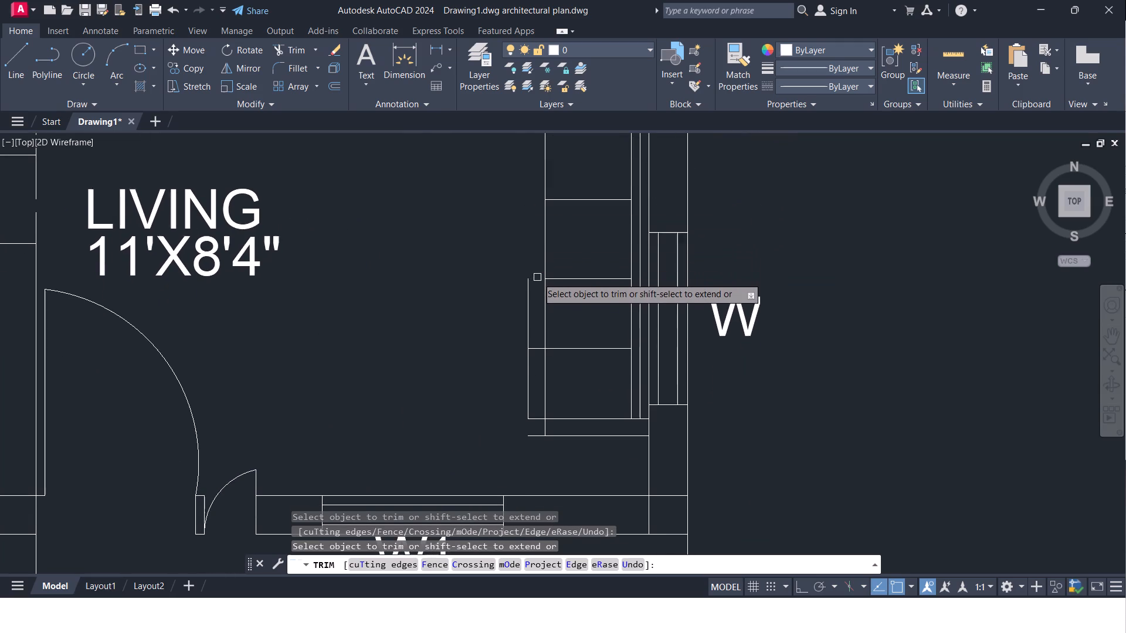
{"action": "left_click", "coordinate": [530, 293]}
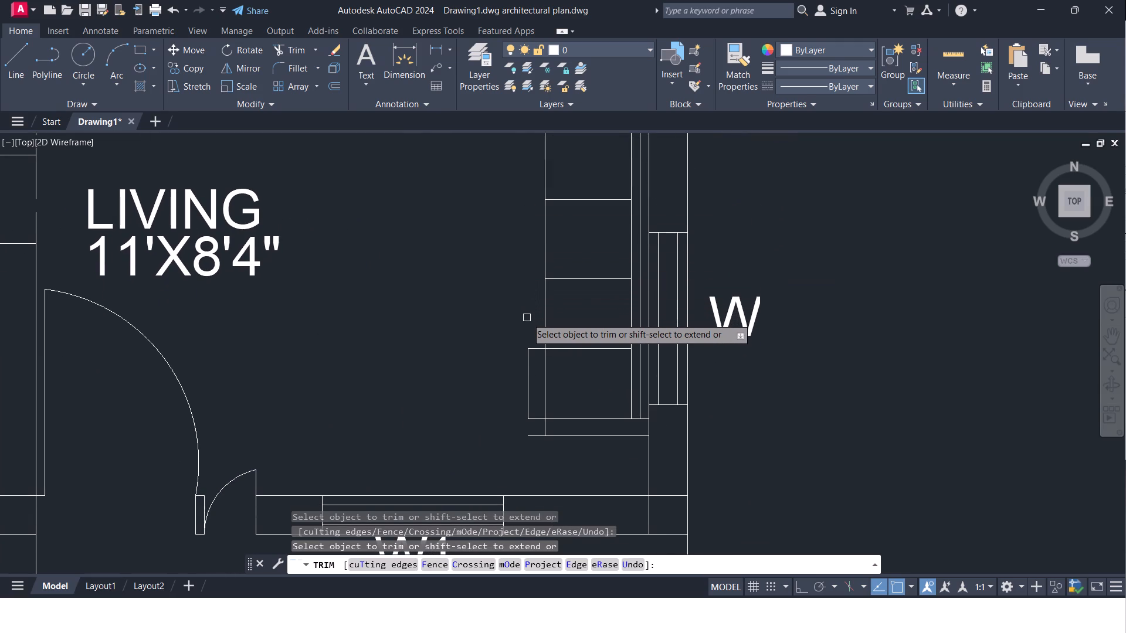
{"action": "middle_click_drag", "start_coordinate": [528, 315], "coordinate": [530, 244]}
{"action": "left_click", "coordinate": [539, 275]}
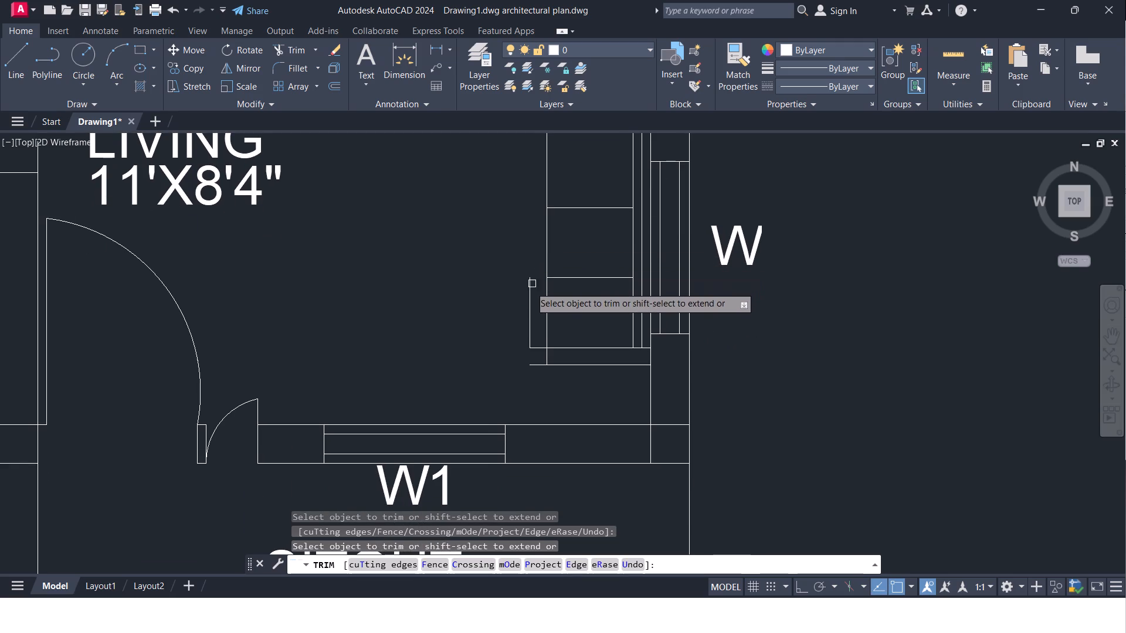
{"action": "left_click", "coordinate": [525, 295]}
{"action": "left_click", "coordinate": [528, 302]}
{"action": "left_click", "coordinate": [530, 311]}
{"action": "left_click_drag", "start_coordinate": [530, 321], "coordinate": [530, 326]}
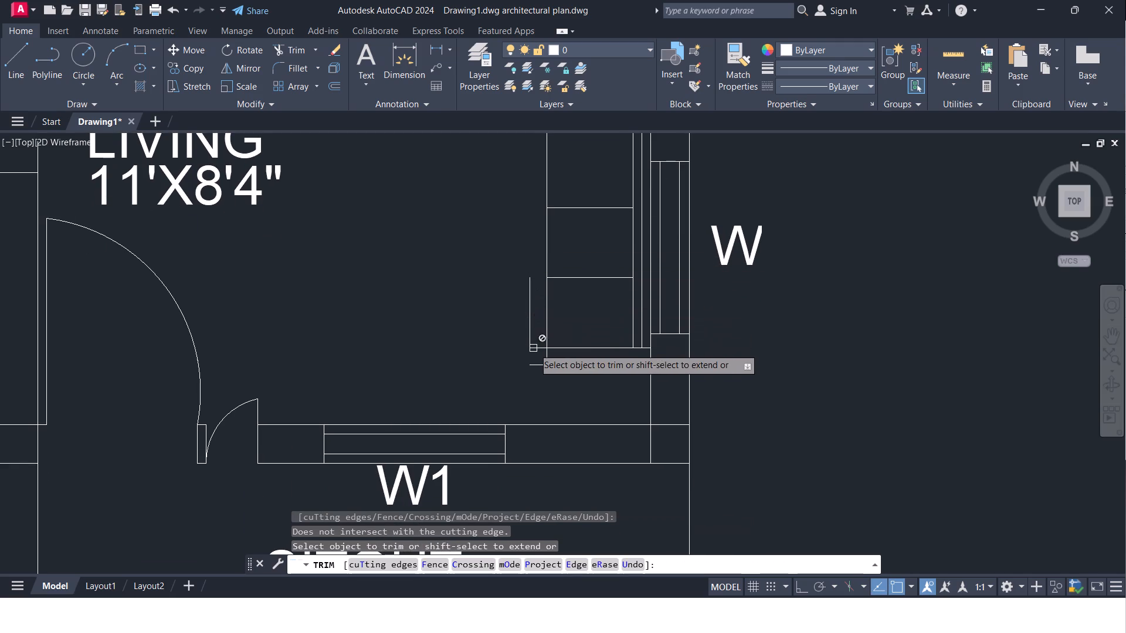
{"action": "left_click", "coordinate": [534, 348]}
{"action": "key", "text": "Escape"}
Erase the leftover piece of the old west edge beside the furniture's southernmost section.
{"action": "left_click", "coordinate": [535, 343]}
{"action": "left_click", "coordinate": [528, 341]}
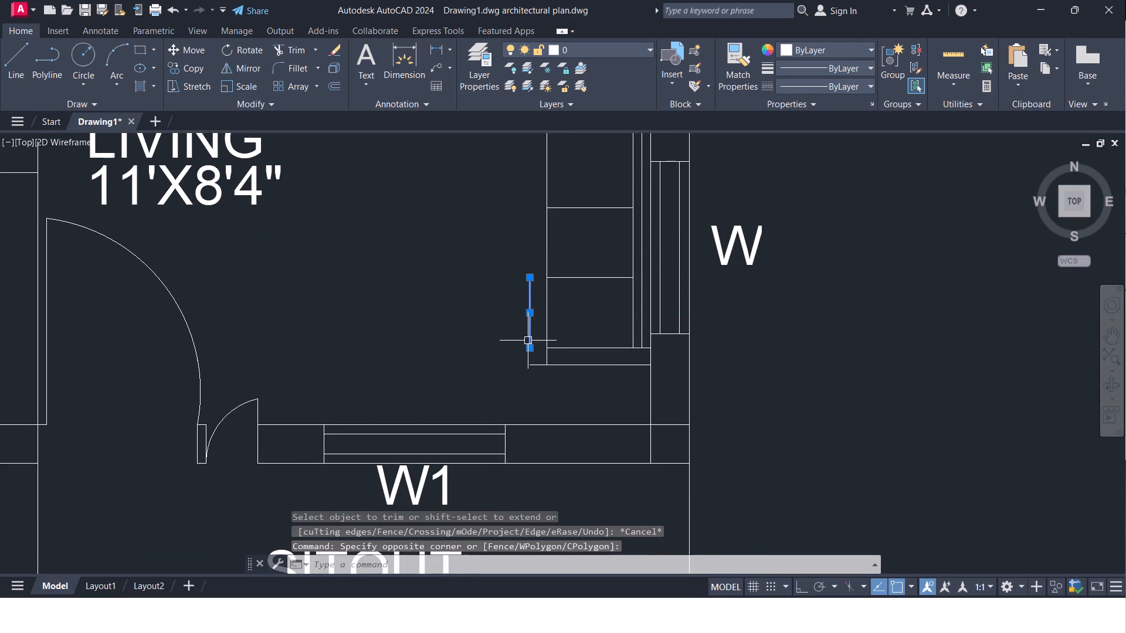
{"action": "key", "text": "Delete"}
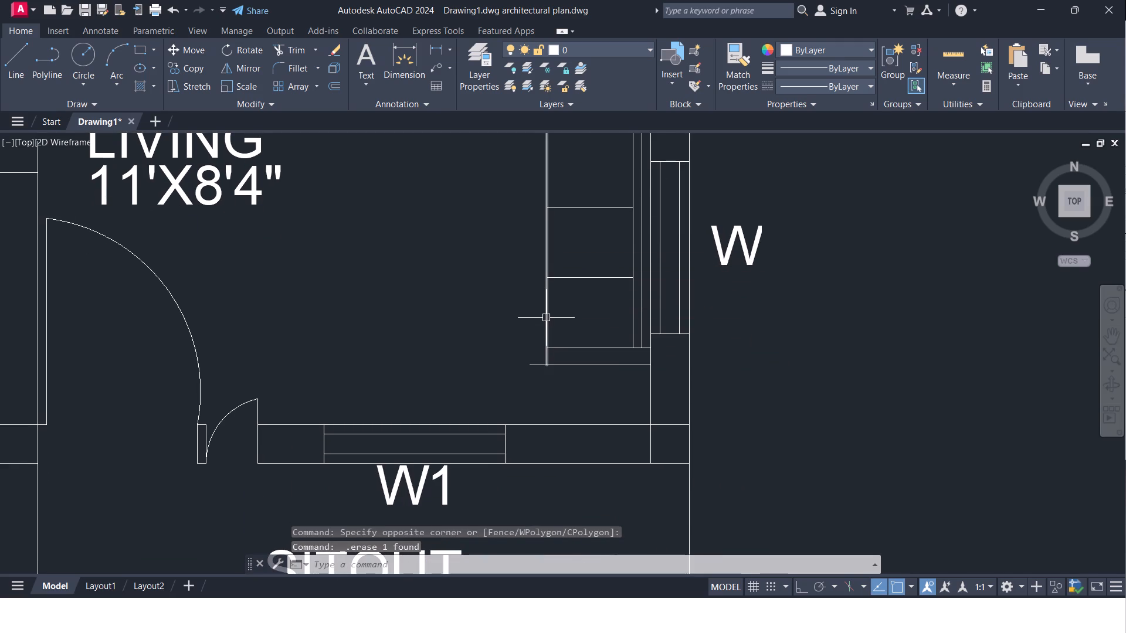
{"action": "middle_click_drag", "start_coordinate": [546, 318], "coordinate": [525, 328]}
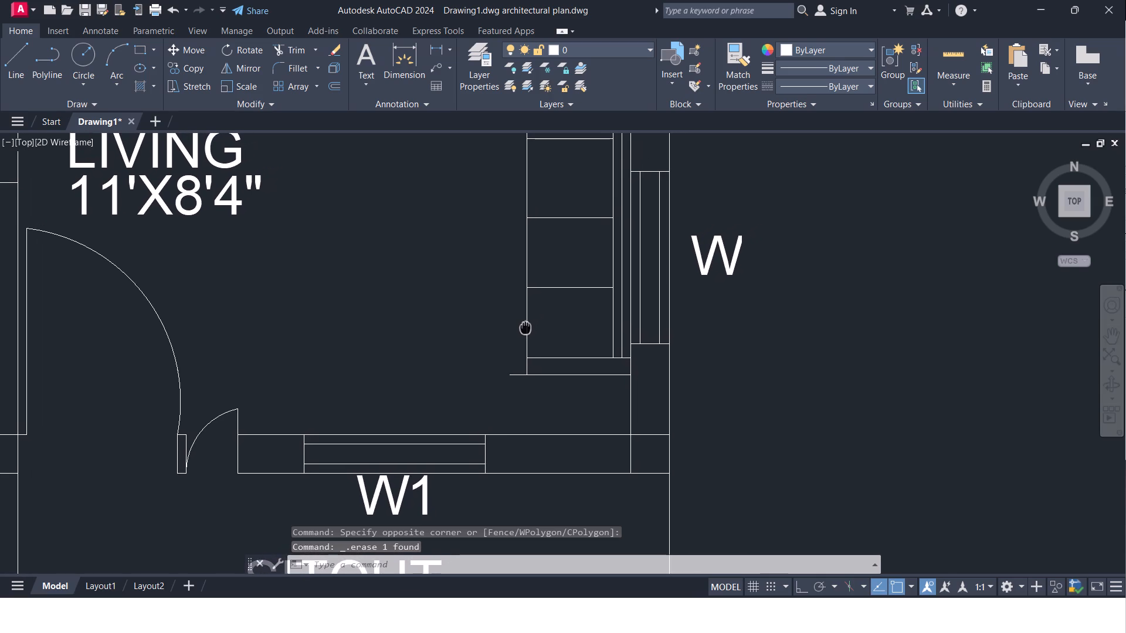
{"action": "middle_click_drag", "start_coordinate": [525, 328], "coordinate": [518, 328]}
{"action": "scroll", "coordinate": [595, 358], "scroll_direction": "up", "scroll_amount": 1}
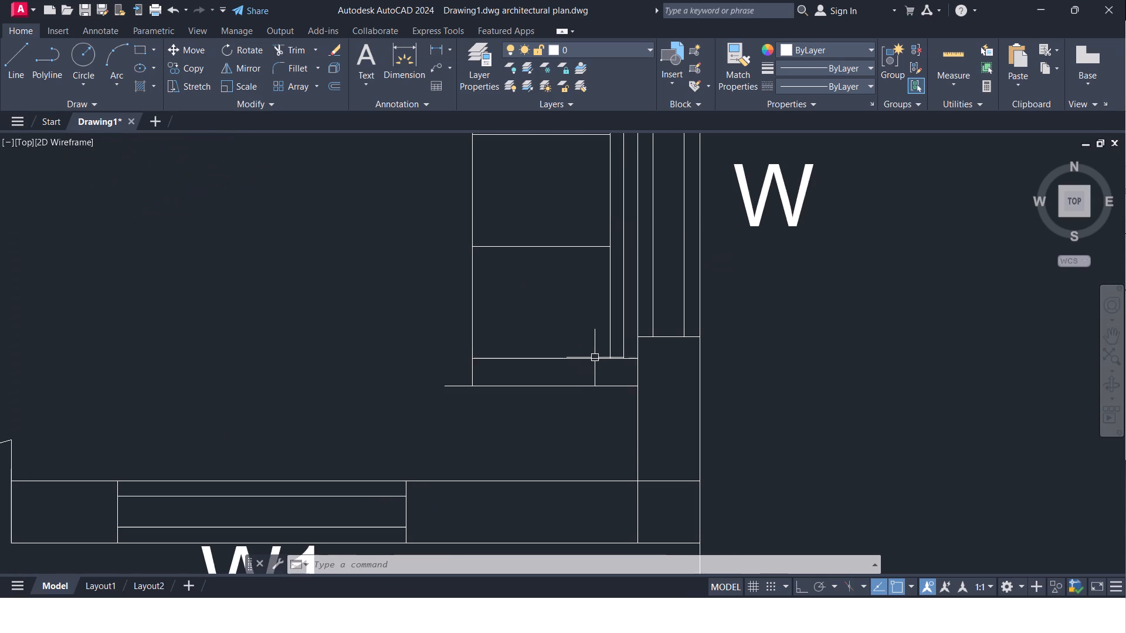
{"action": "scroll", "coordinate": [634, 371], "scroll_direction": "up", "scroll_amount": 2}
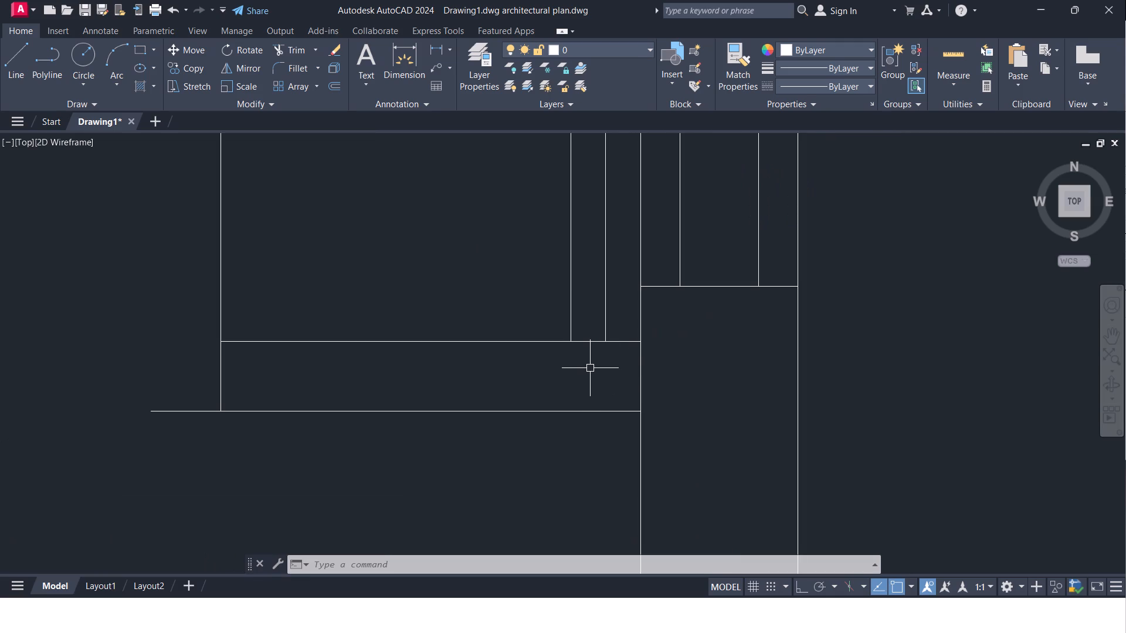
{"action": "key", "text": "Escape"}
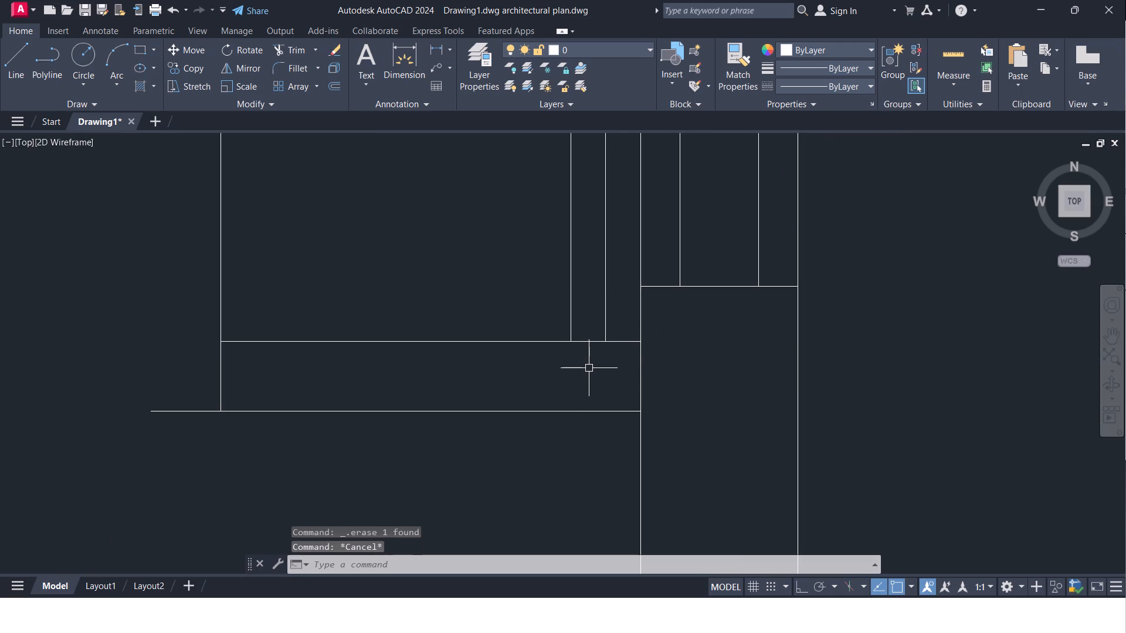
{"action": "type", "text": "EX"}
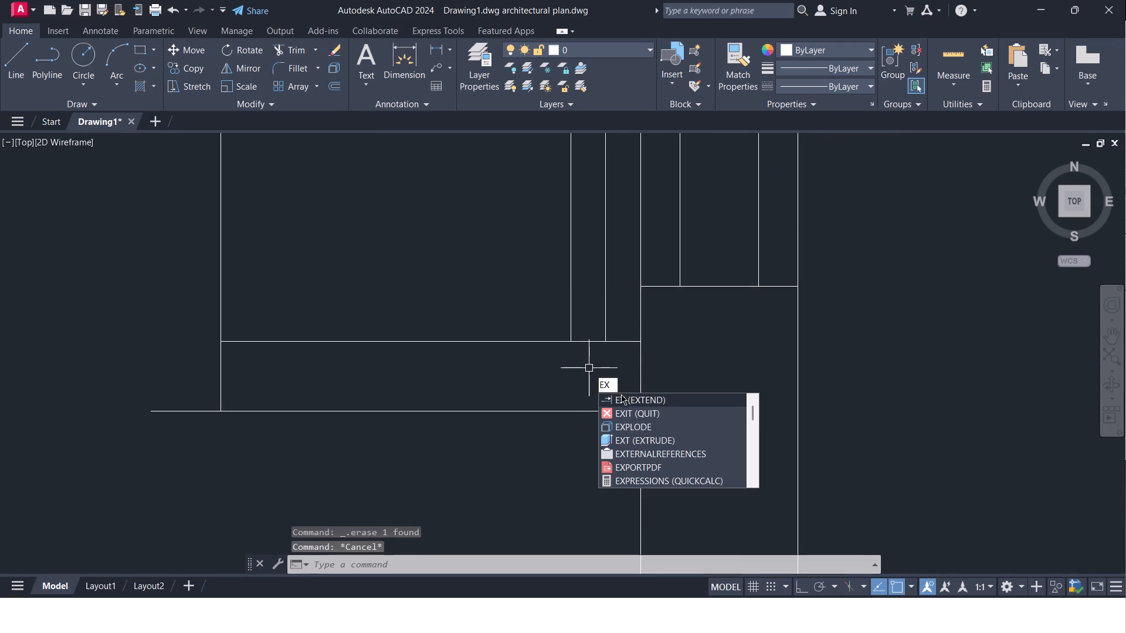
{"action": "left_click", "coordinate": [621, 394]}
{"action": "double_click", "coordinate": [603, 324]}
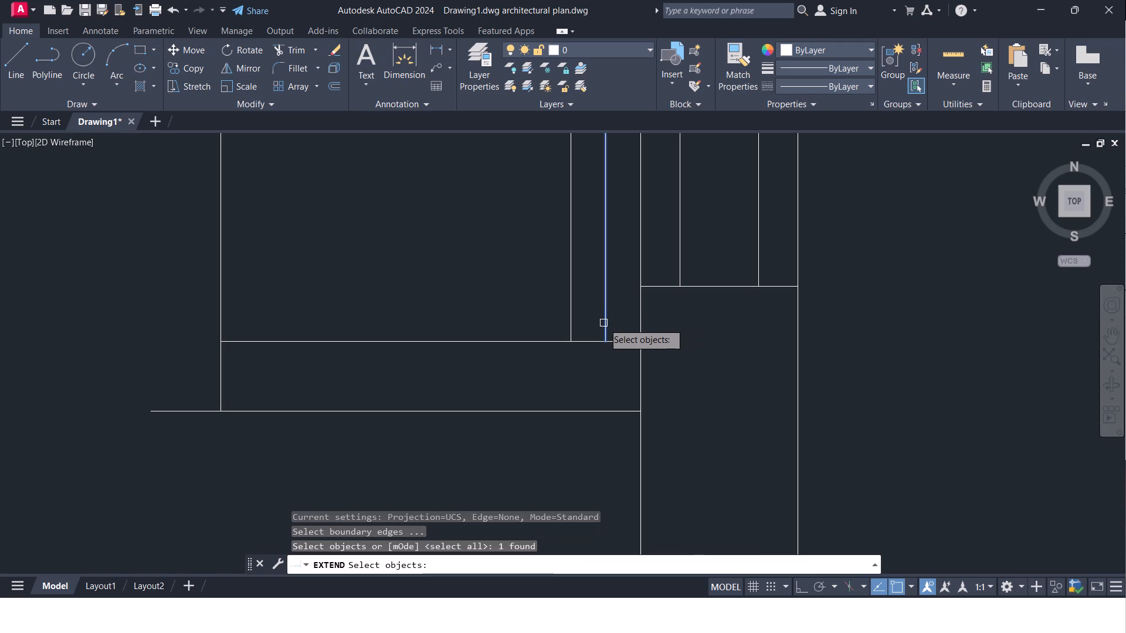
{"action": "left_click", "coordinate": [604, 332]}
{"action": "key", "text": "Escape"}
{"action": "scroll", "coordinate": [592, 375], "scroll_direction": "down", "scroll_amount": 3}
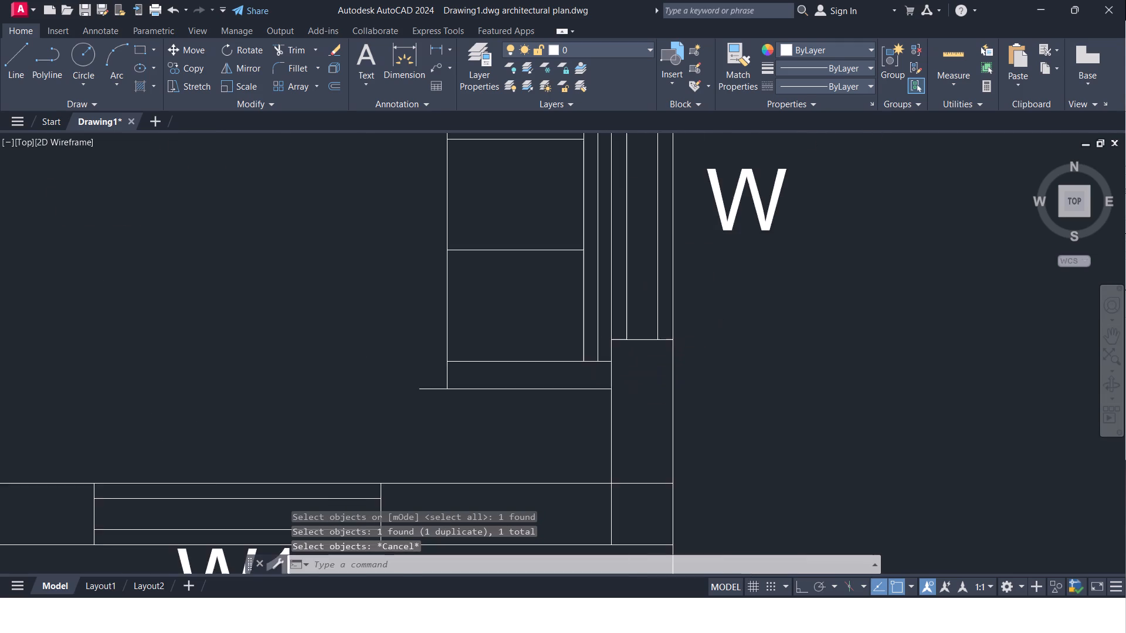
Trim the overhang of the sofa's southernmost horizontal edge that projects west of its west edge.
{"action": "middle_click", "coordinate": [592, 375]}
{"action": "scroll", "coordinate": [592, 375], "scroll_direction": "down", "scroll_amount": 1}
{"action": "scroll", "coordinate": [551, 381], "scroll_direction": "up", "scroll_amount": 2}
{"action": "type", "text": "TR"}
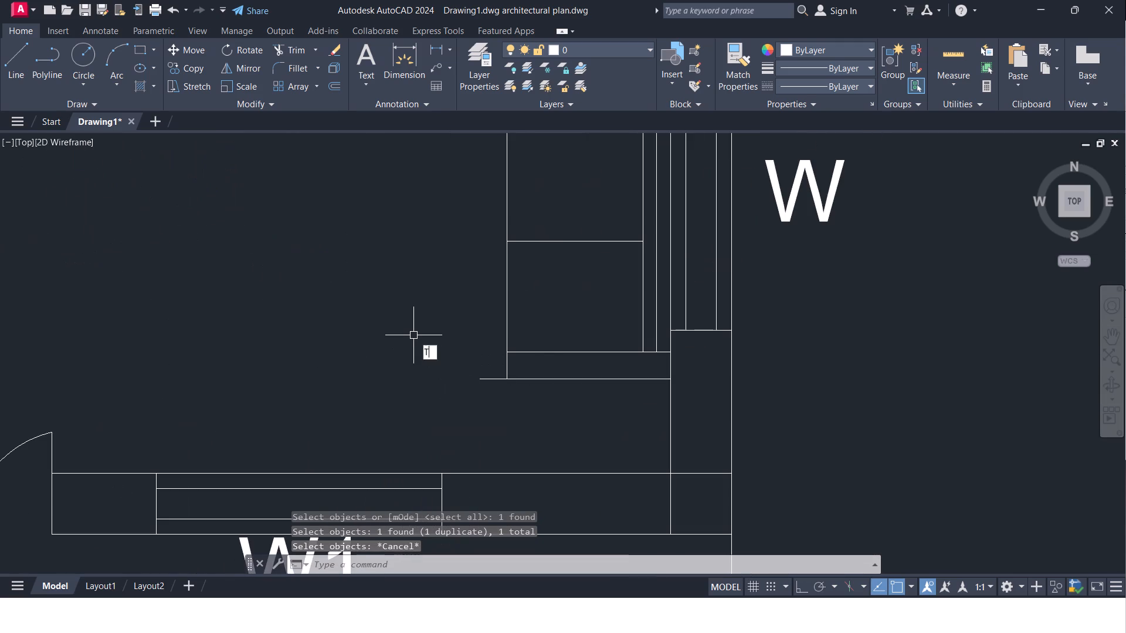
{"action": "key", "text": "Return"}
{"action": "key", "text": "Return"}
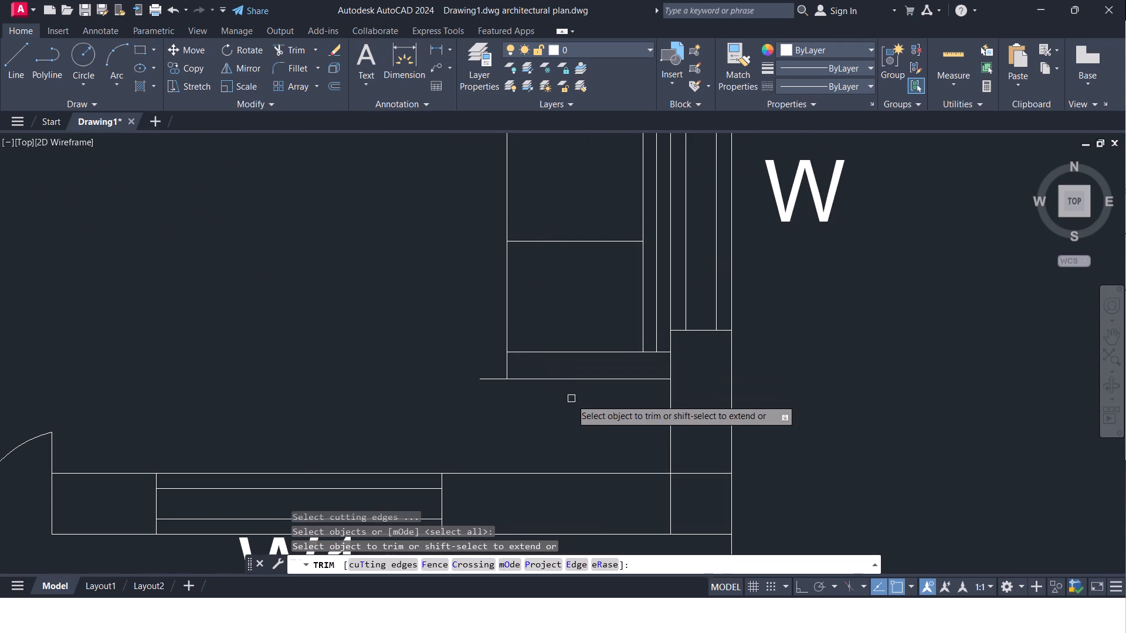
{"action": "left_click", "coordinate": [498, 377]}
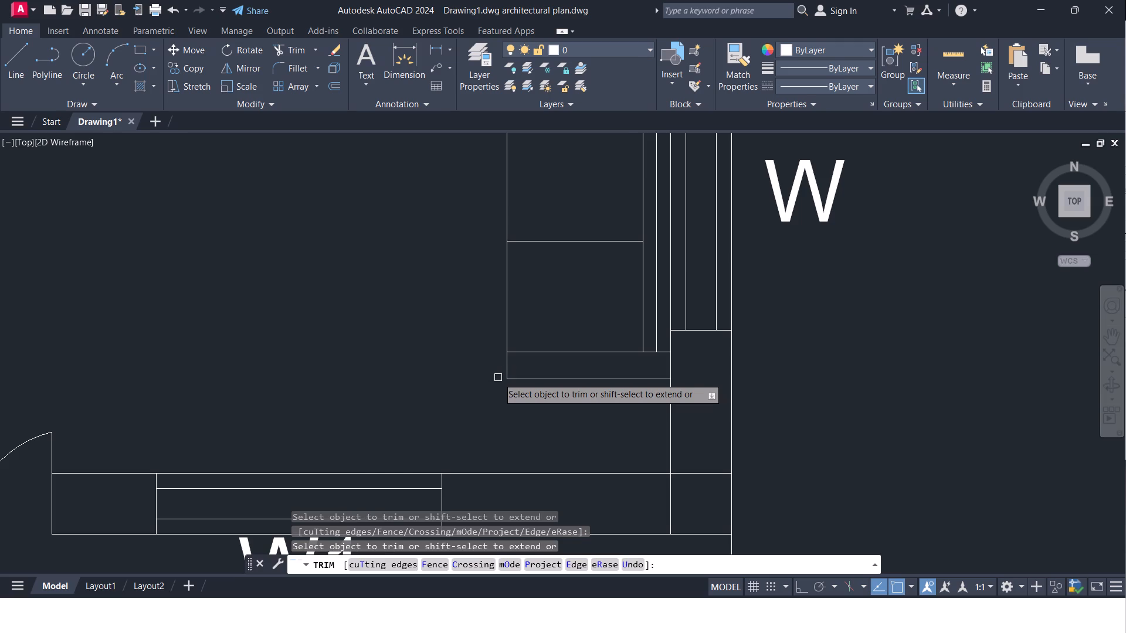
{"action": "scroll", "coordinate": [498, 377], "scroll_direction": "down", "scroll_amount": 2}
{"action": "middle_click_drag", "start_coordinate": [524, 263], "coordinate": [524, 267]}
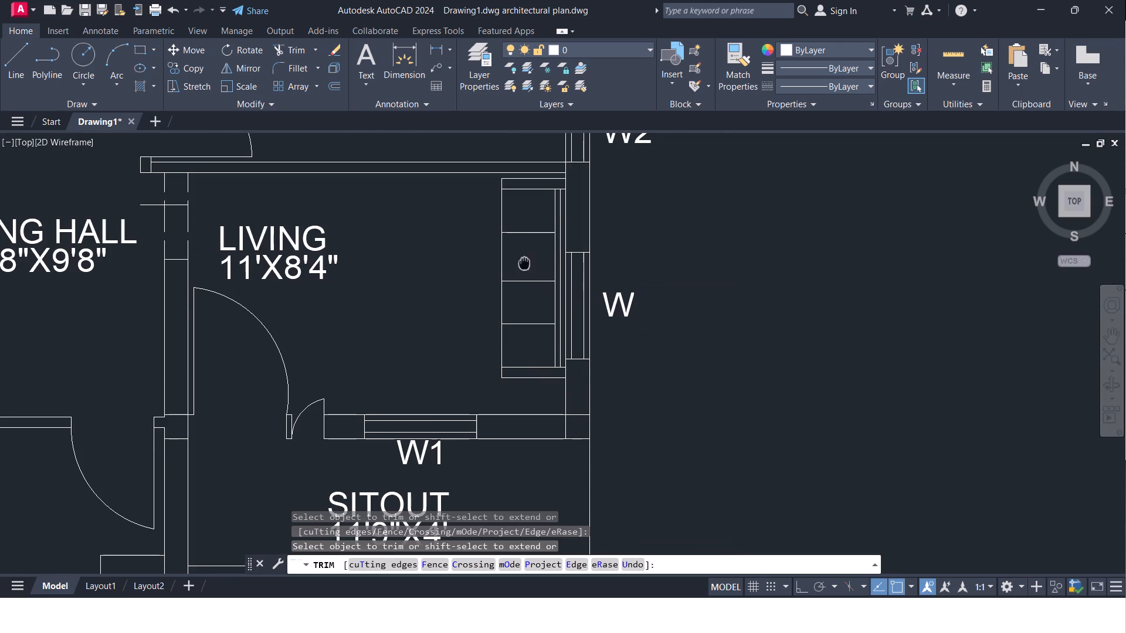
{"action": "middle_click_drag", "start_coordinate": [524, 267], "coordinate": [523, 285]}
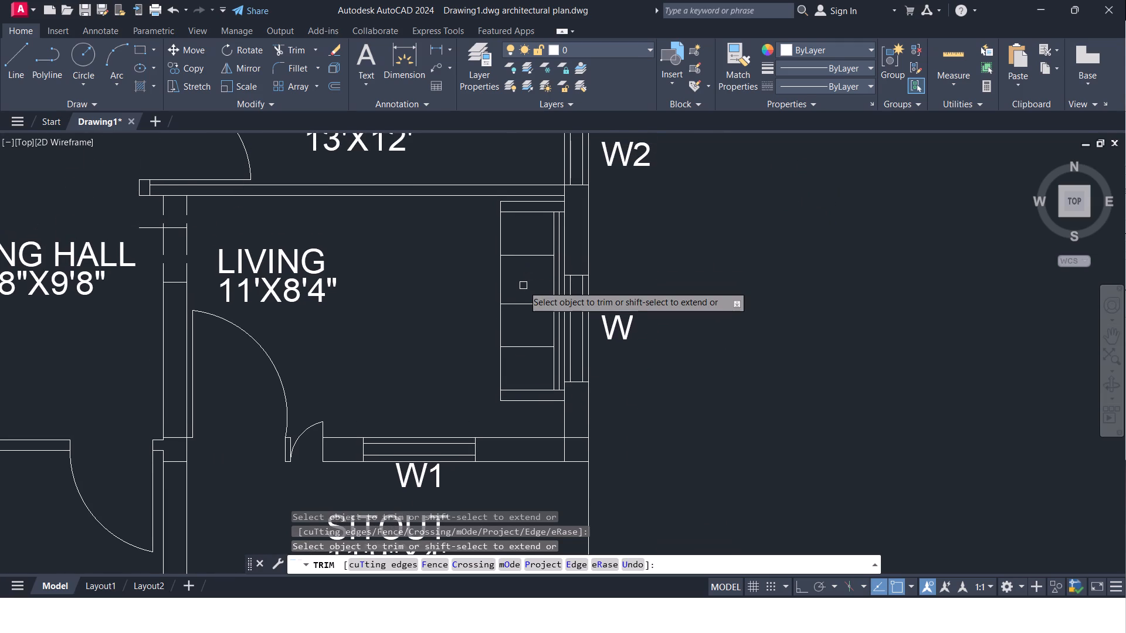
{"action": "key", "text": "Escape"}
Offset the sofa's inner back line 4" westward into the seat sections.
{"action": "scroll", "coordinate": [548, 237], "scroll_direction": "up", "scroll_amount": 1}
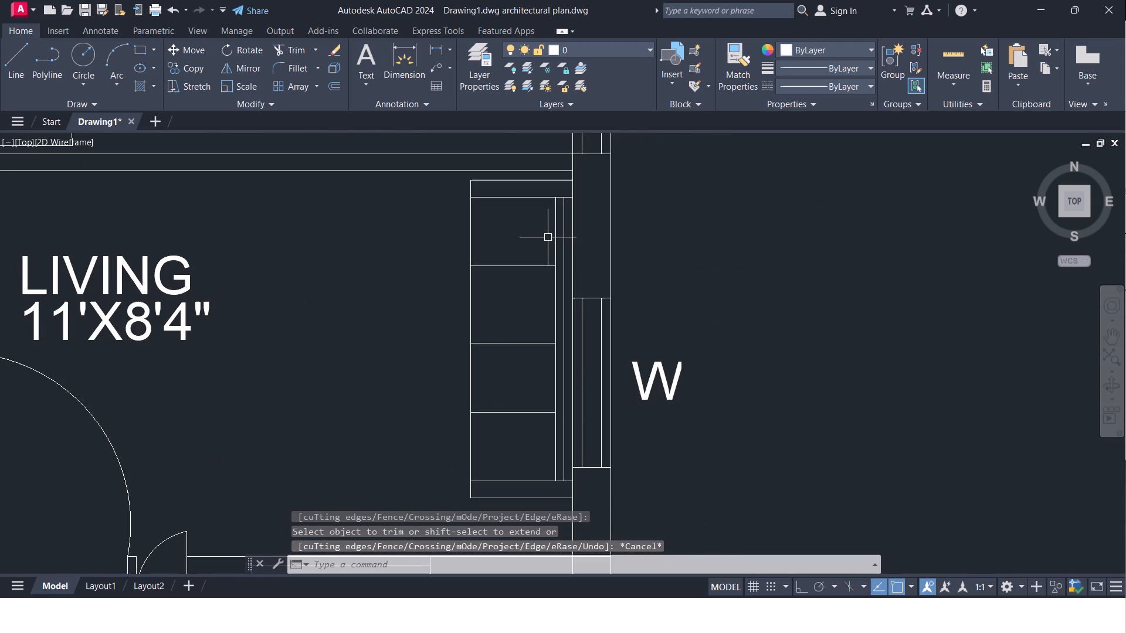
{"action": "scroll", "coordinate": [548, 237], "scroll_direction": "up", "scroll_amount": 1}
{"action": "middle_click_drag", "start_coordinate": [548, 237], "coordinate": [535, 258]}
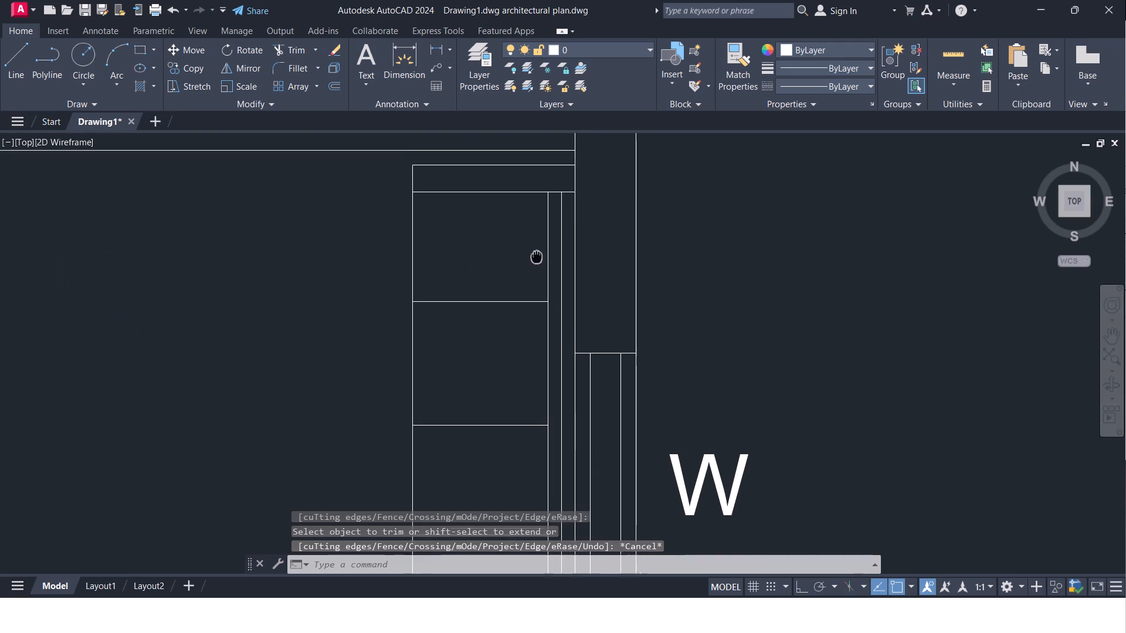
{"action": "middle_click_drag", "start_coordinate": [535, 258], "coordinate": [535, 258]}
{"action": "scroll", "coordinate": [535, 258], "scroll_direction": "up", "scroll_amount": 1}
{"action": "middle_click_drag", "start_coordinate": [535, 258], "coordinate": [505, 291]}
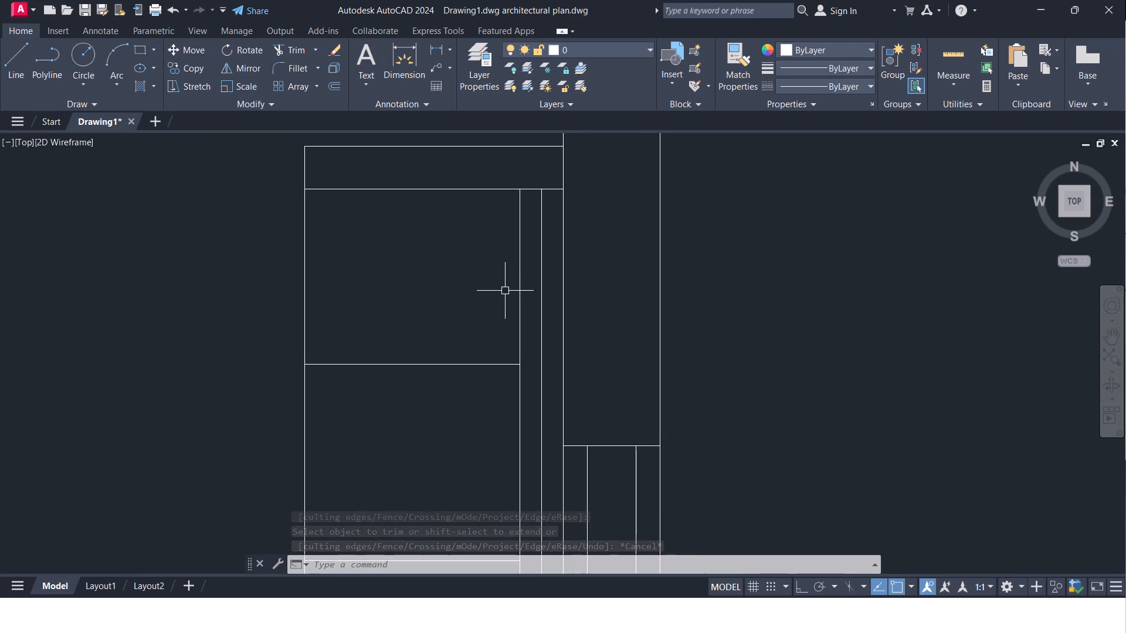
{"action": "middle_click", "coordinate": [505, 288]}
{"action": "key", "text": "Escape"}
{"action": "scroll", "coordinate": [505, 288], "scroll_direction": "up", "scroll_amount": 1}
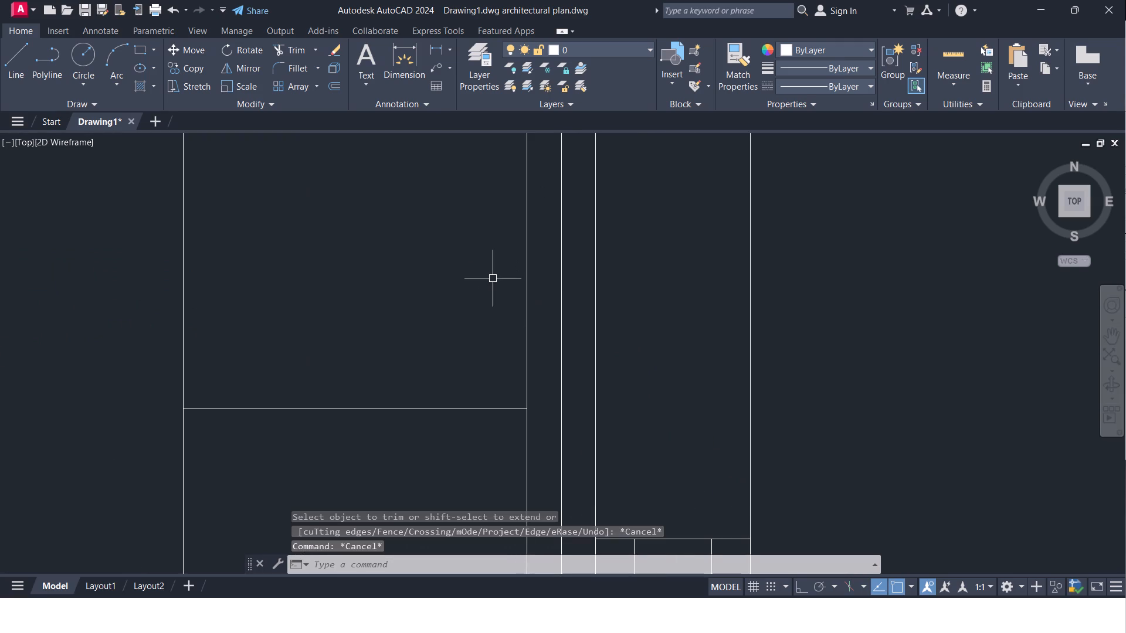
{"action": "key", "text": "o"}
{"action": "key", "text": "Return"}
{"action": "type", "text": "4\""}
{"action": "key", "text": "shift+Return"}
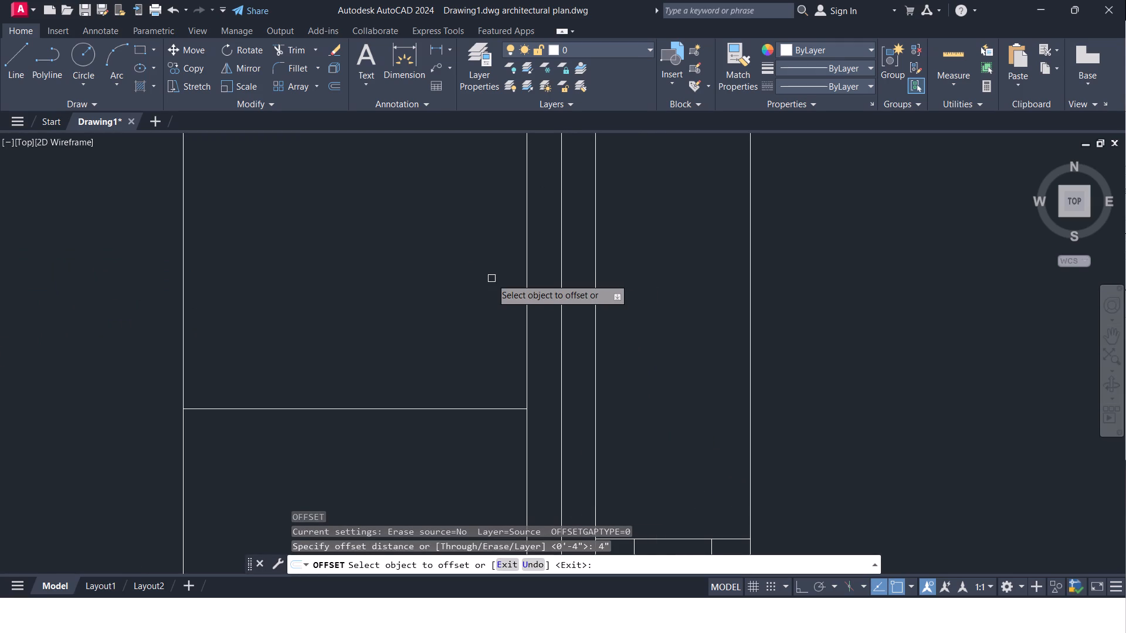
{"action": "scroll", "coordinate": [491, 278], "scroll_direction": "down", "scroll_amount": 1}
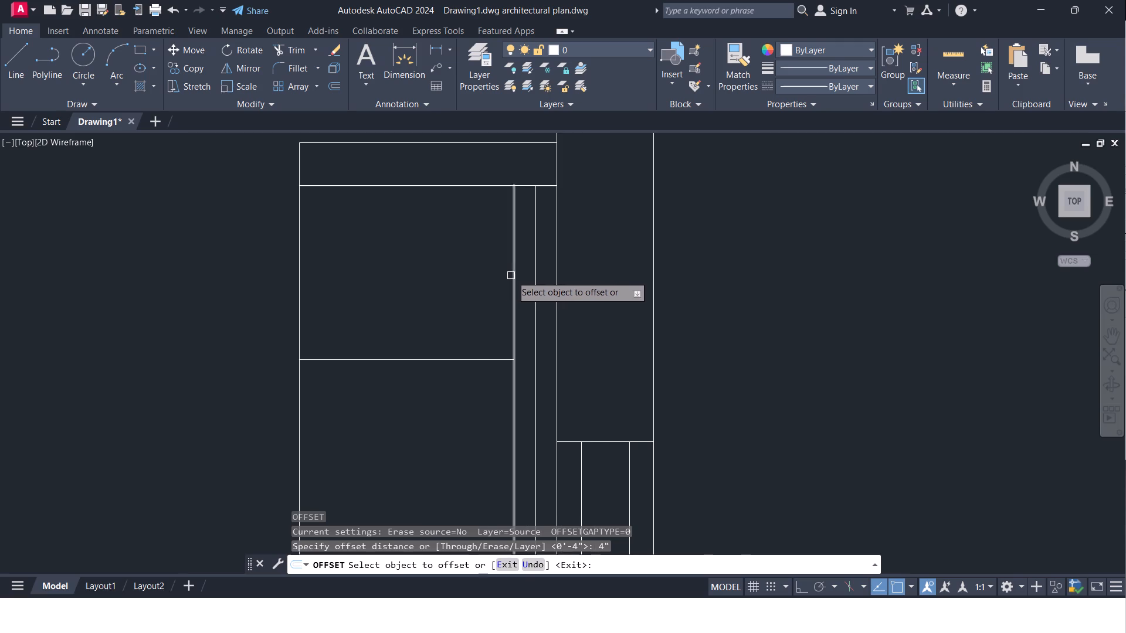
{"action": "left_click", "coordinate": [511, 275]}
{"action": "left_click", "coordinate": [471, 278]}
{"action": "key", "text": "Escape"}
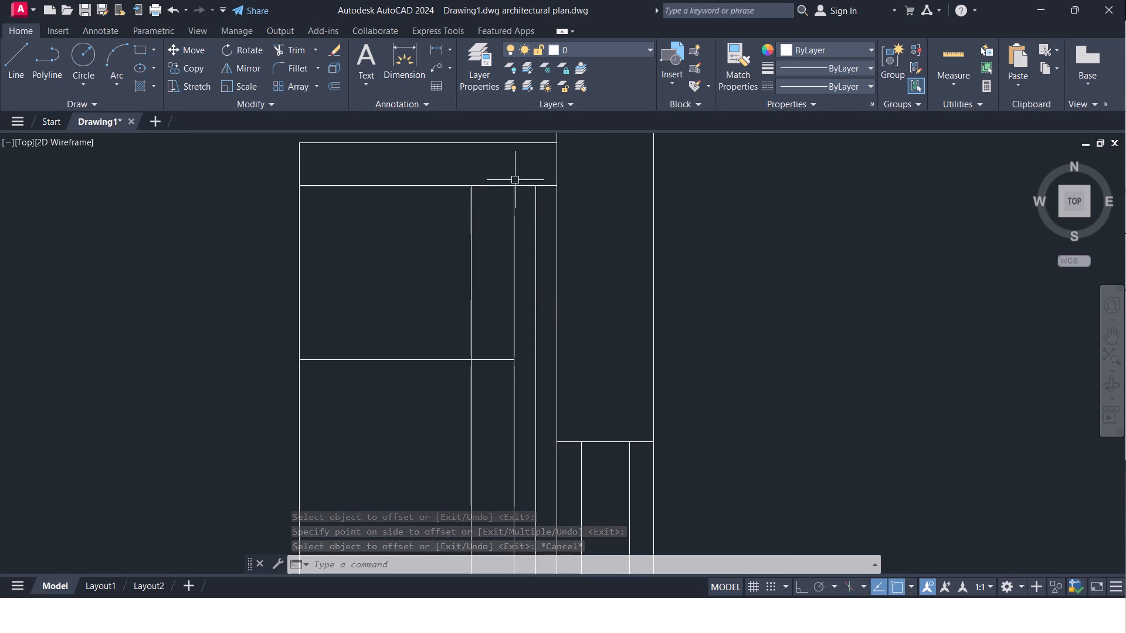
Draw a diagonal line from the north end of the inner back line southwest across the new offset line.
{"action": "left_click", "coordinate": [11, 57]}
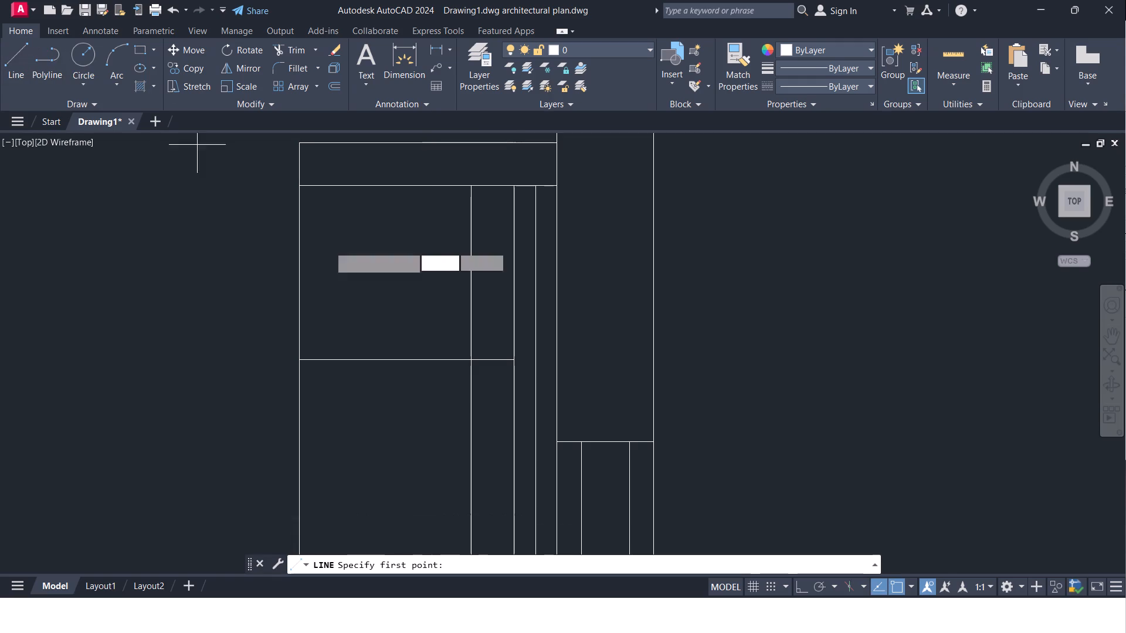
{"action": "left_click", "coordinate": [515, 189]}
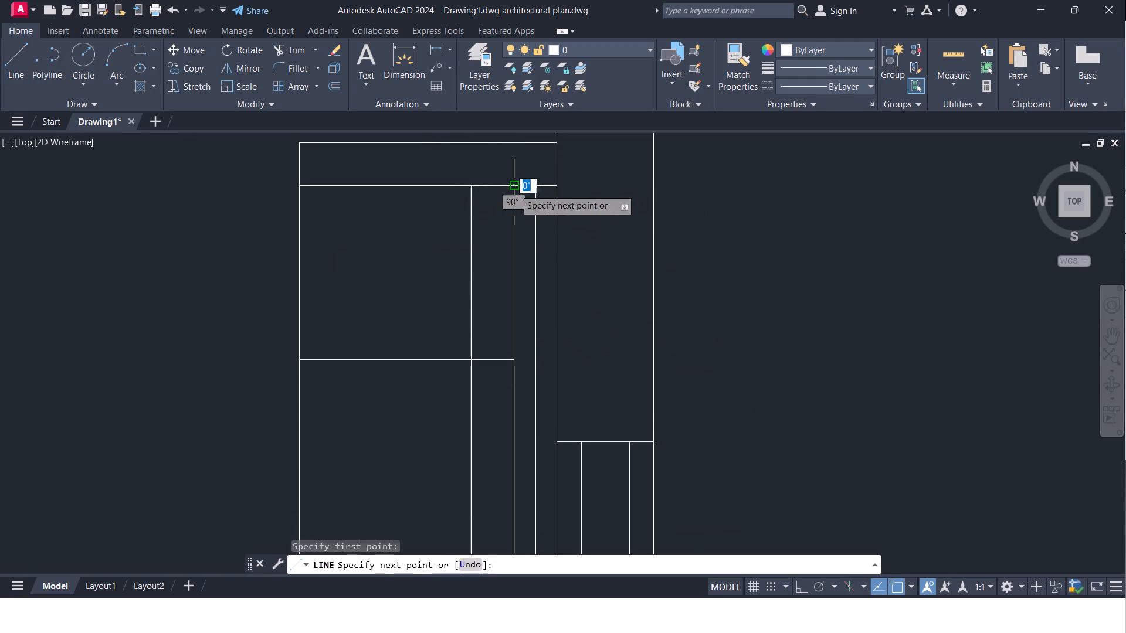
{"action": "left_click", "coordinate": [441, 229]}
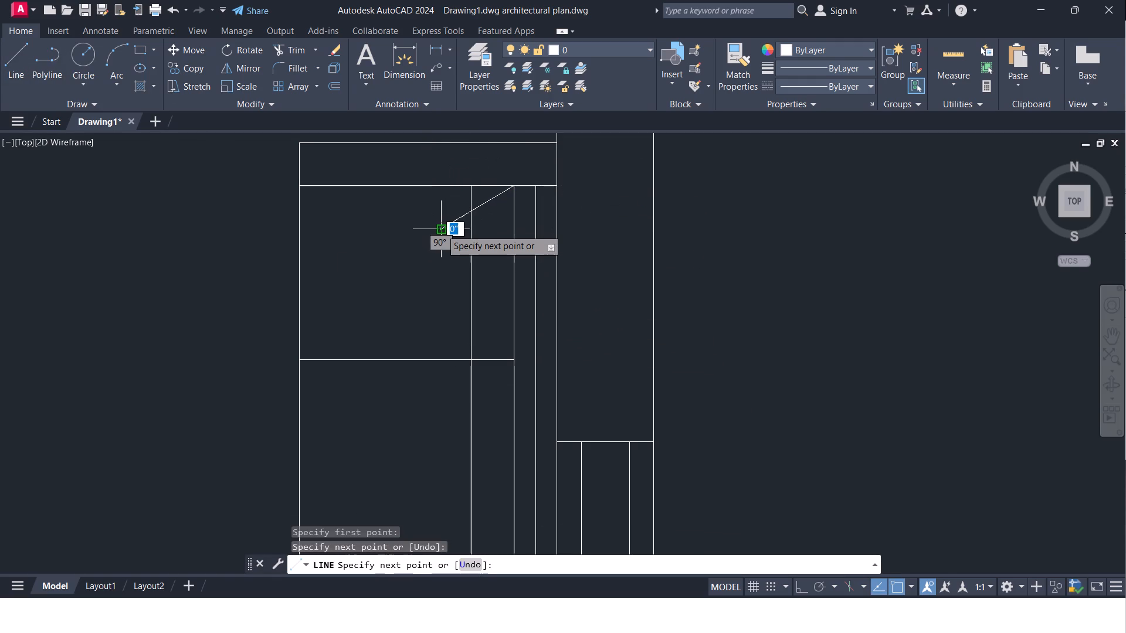
{"action": "key", "text": "Escape"}
{"action": "key", "text": "Escape"}
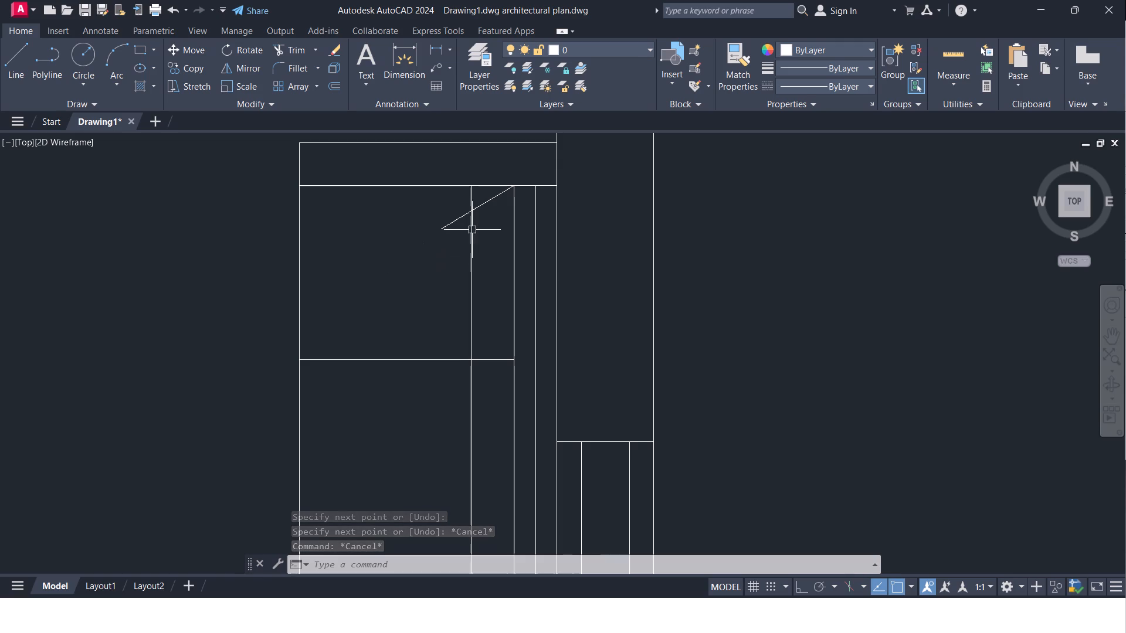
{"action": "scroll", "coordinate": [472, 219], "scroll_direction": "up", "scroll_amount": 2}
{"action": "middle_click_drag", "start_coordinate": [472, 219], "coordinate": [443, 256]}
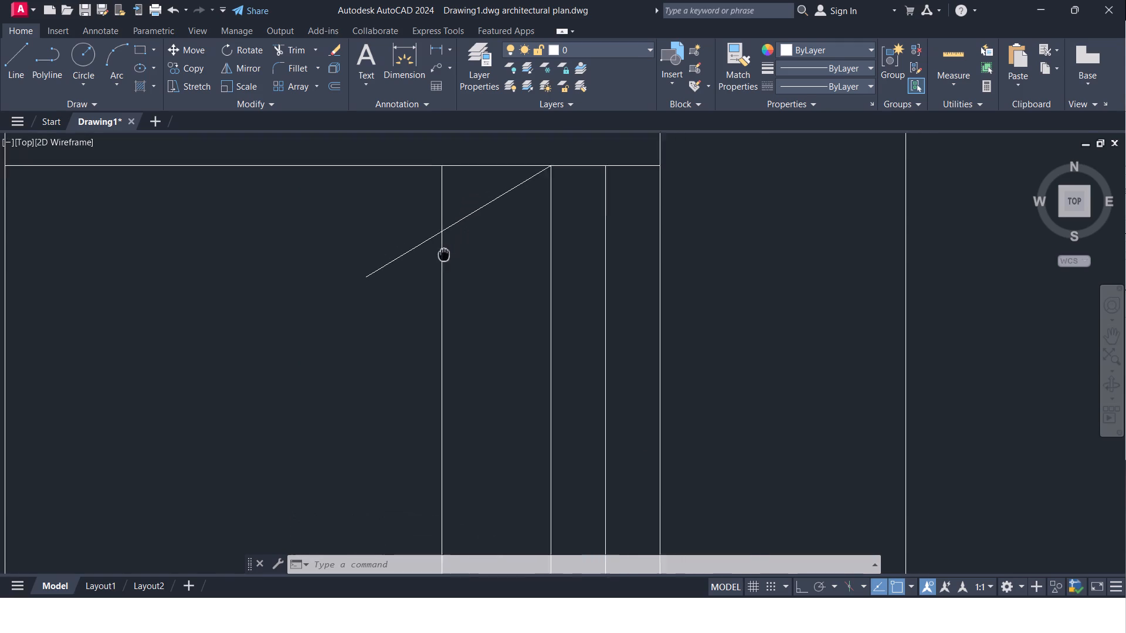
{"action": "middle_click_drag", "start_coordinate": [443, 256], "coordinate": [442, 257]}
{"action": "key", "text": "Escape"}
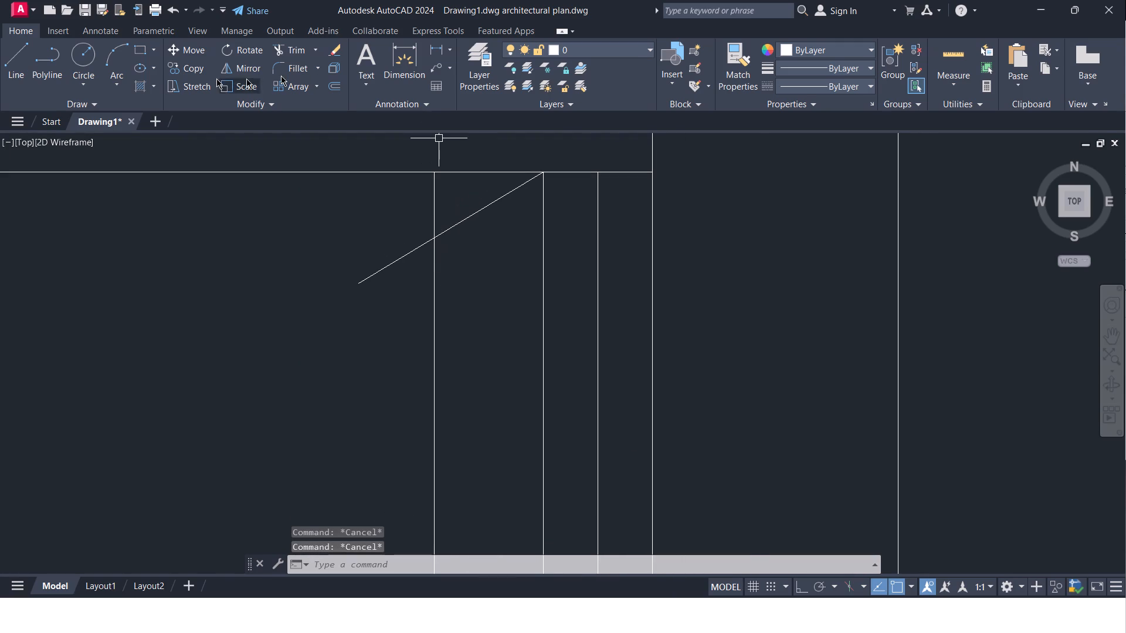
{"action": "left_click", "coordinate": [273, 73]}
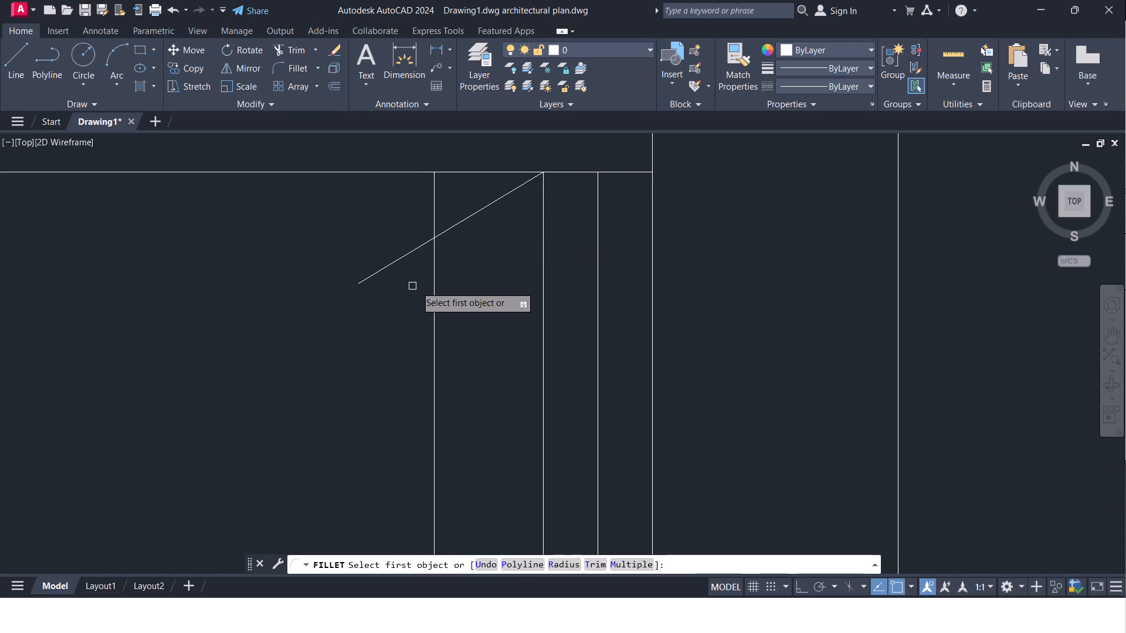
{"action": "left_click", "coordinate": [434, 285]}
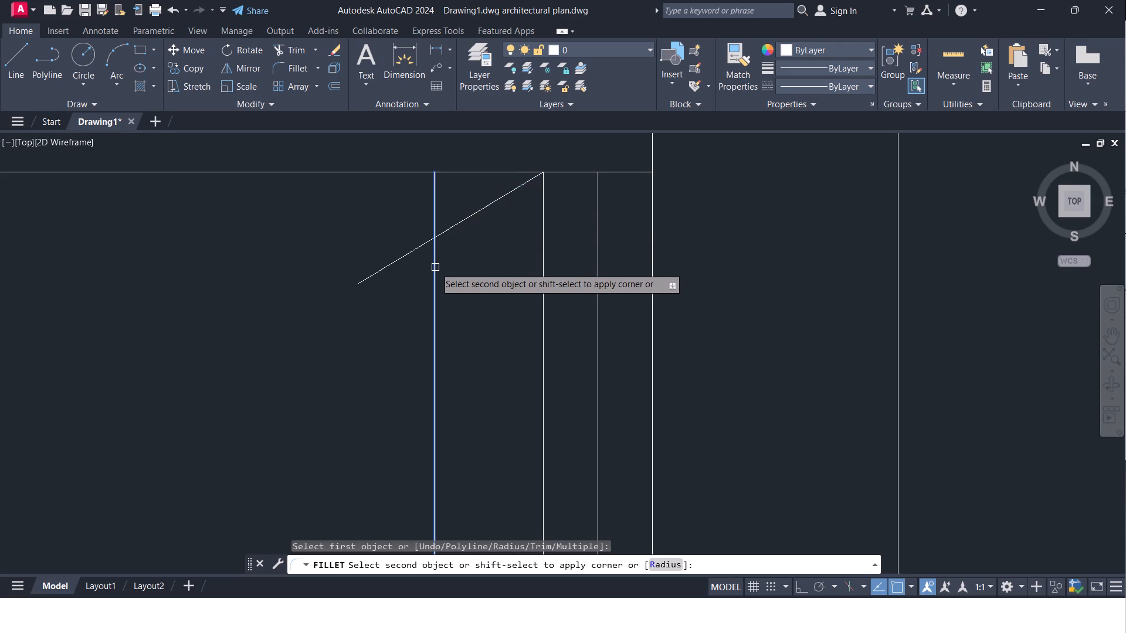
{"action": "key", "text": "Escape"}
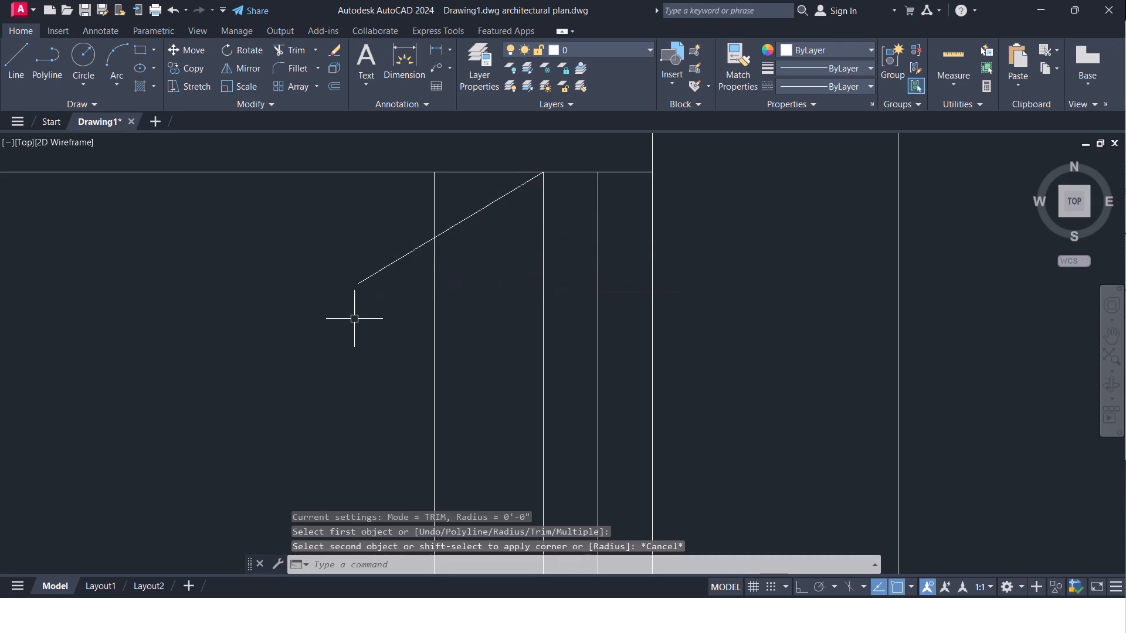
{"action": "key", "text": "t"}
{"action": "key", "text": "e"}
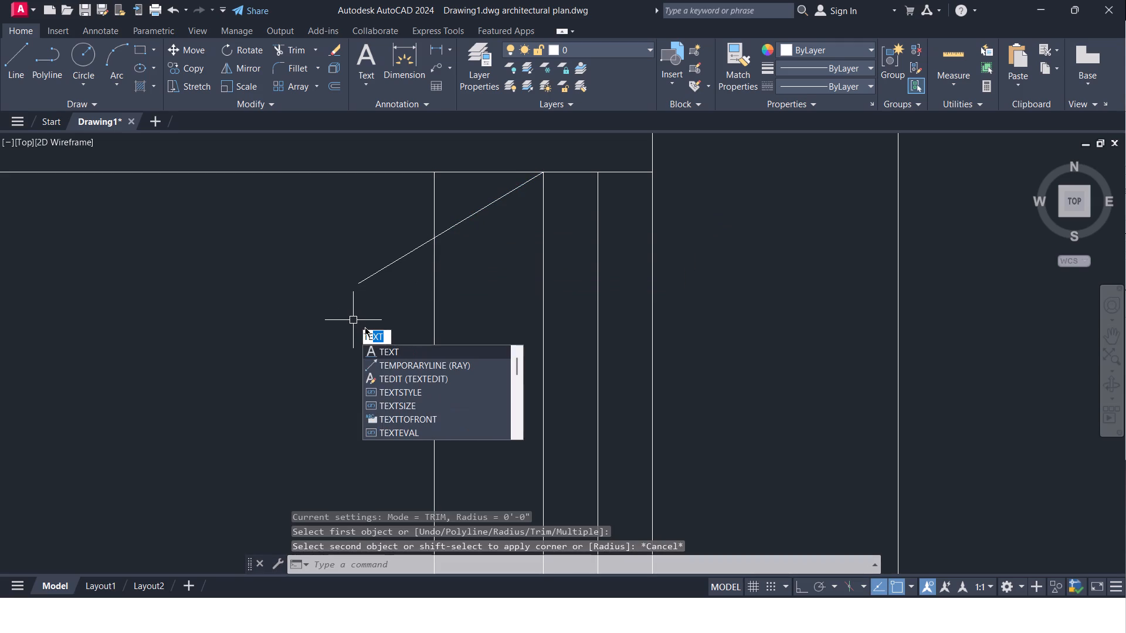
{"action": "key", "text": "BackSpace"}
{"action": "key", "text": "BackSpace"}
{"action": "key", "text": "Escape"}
Trim the part of the diagonal line that projects west of the 4" offset line.
{"action": "type", "text": "TR"}
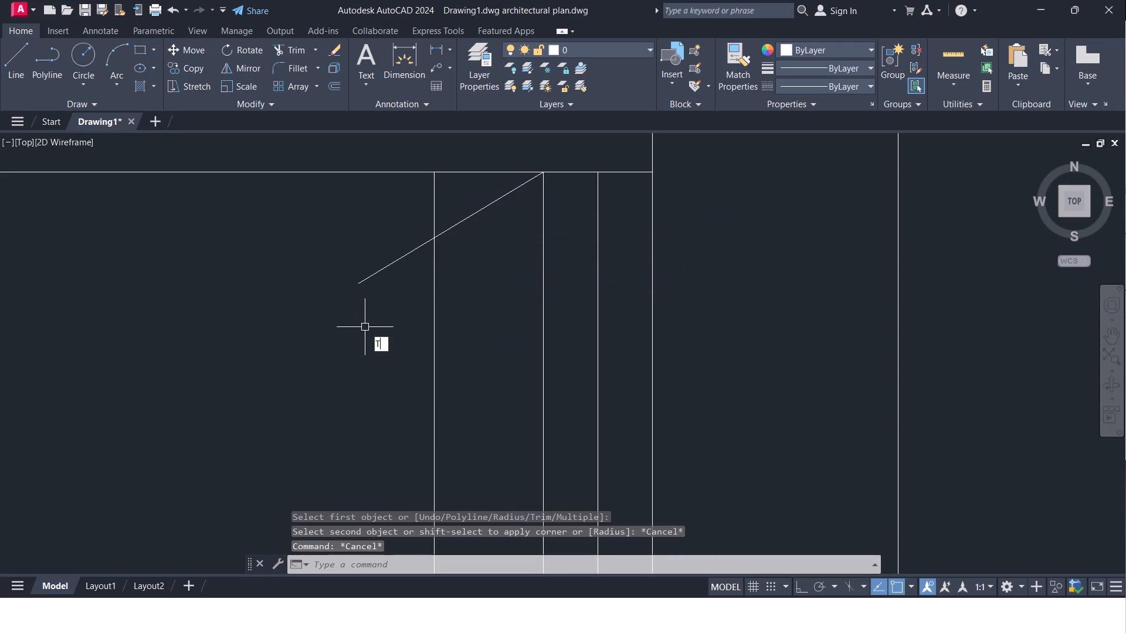
{"action": "key", "text": "Return"}
{"action": "key", "text": "Return"}
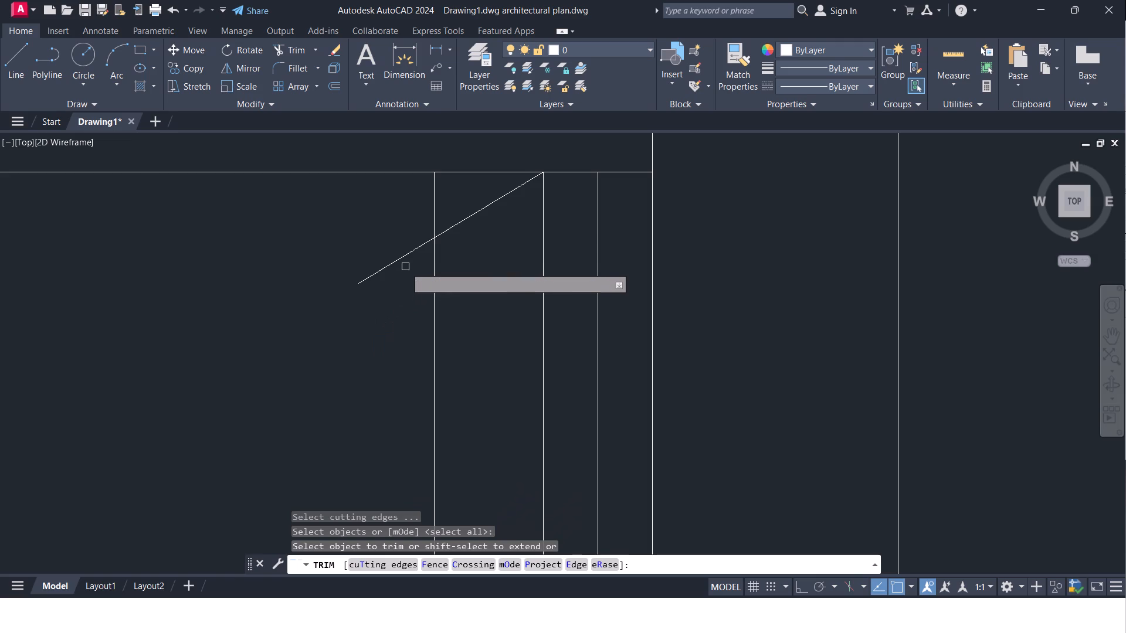
{"action": "left_click", "coordinate": [408, 257]}
{"action": "middle_click", "coordinate": [408, 257]}
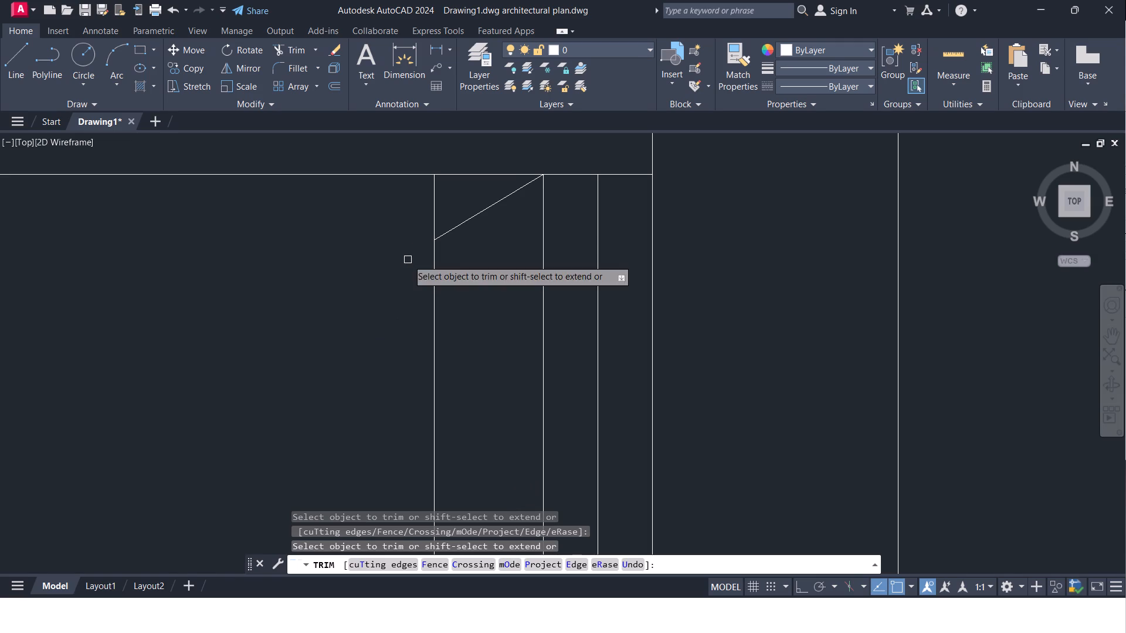
{"action": "key", "text": "Escape"}
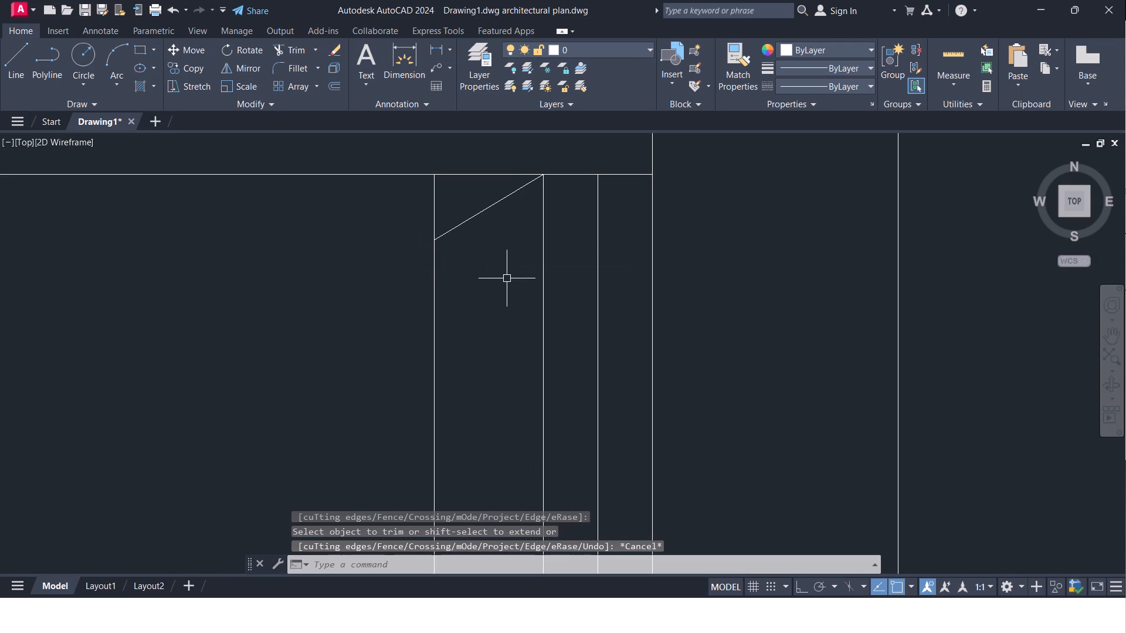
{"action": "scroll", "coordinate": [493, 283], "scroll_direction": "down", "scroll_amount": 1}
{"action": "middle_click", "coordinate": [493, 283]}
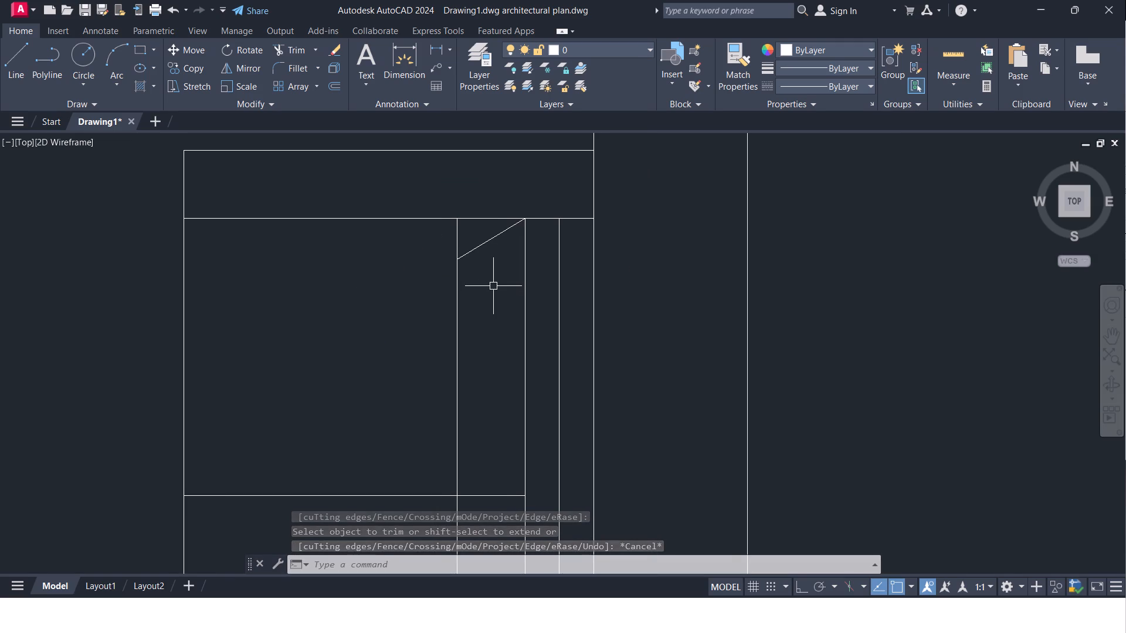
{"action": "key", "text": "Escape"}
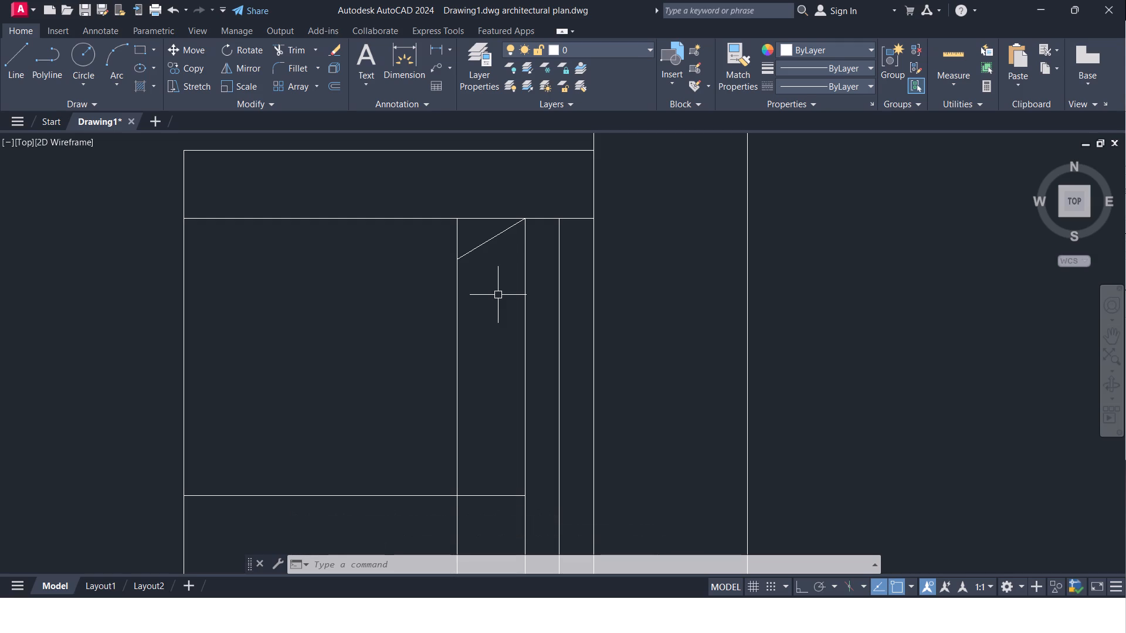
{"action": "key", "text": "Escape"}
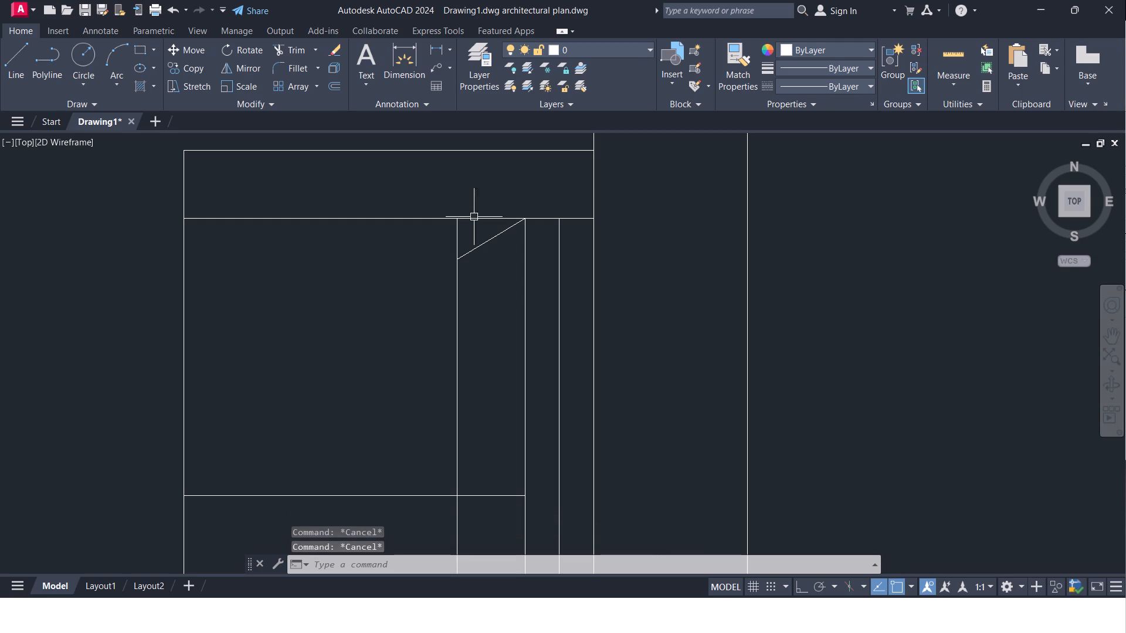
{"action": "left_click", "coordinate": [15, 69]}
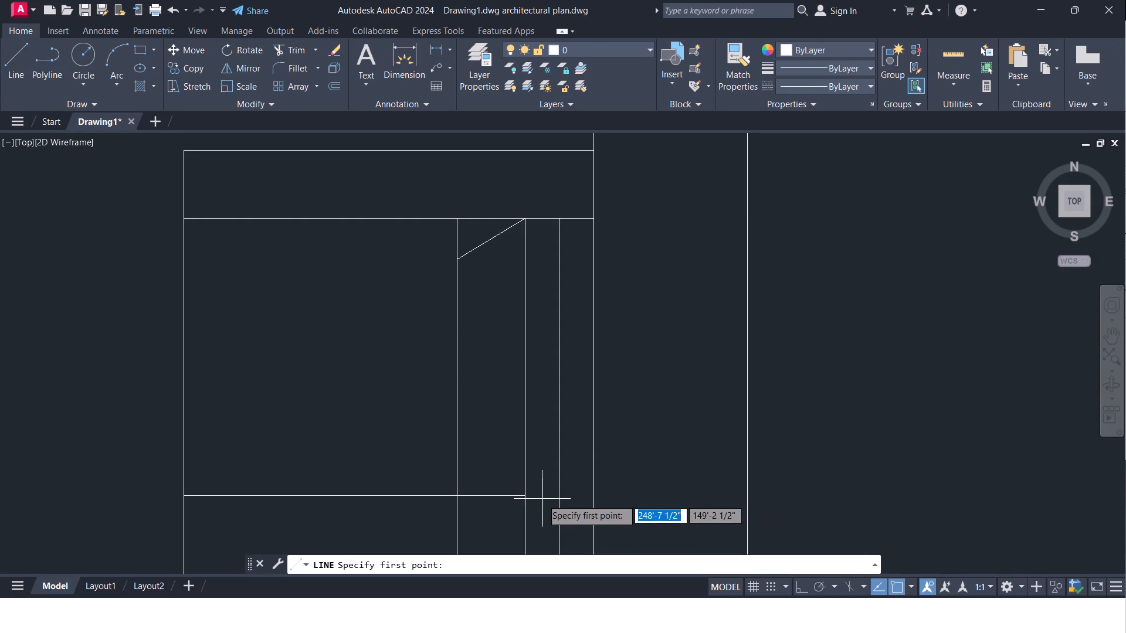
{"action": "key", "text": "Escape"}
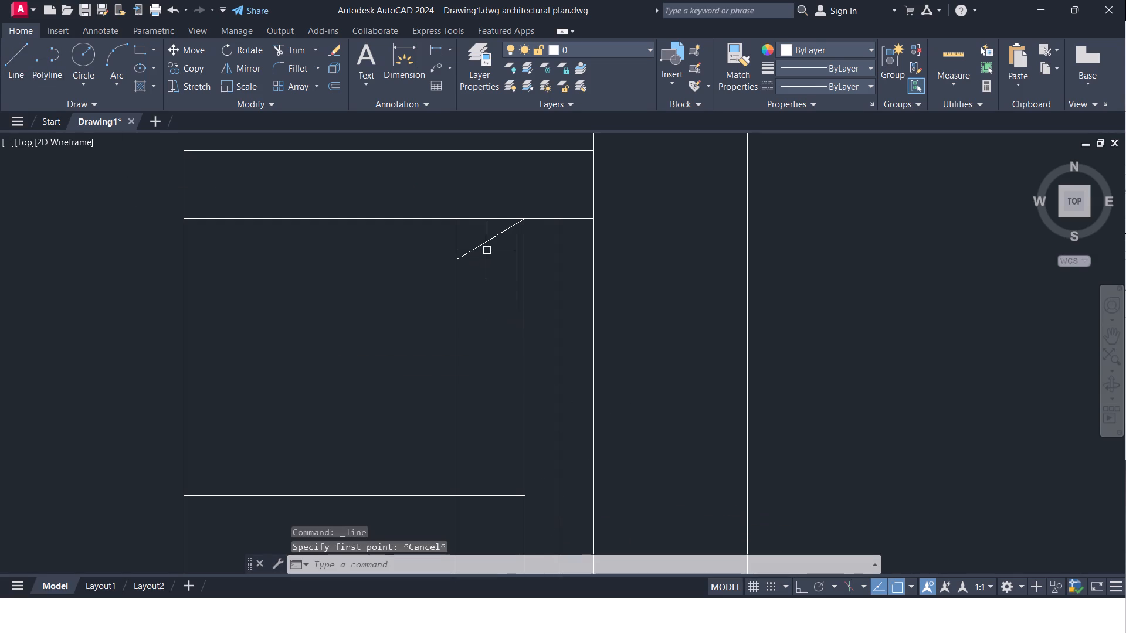
Copy the sofa's diagonal corner line straight south by about 1'-1 1/2" within the northernmost seat section, with ortho on.
{"action": "left_click", "coordinate": [486, 244]}
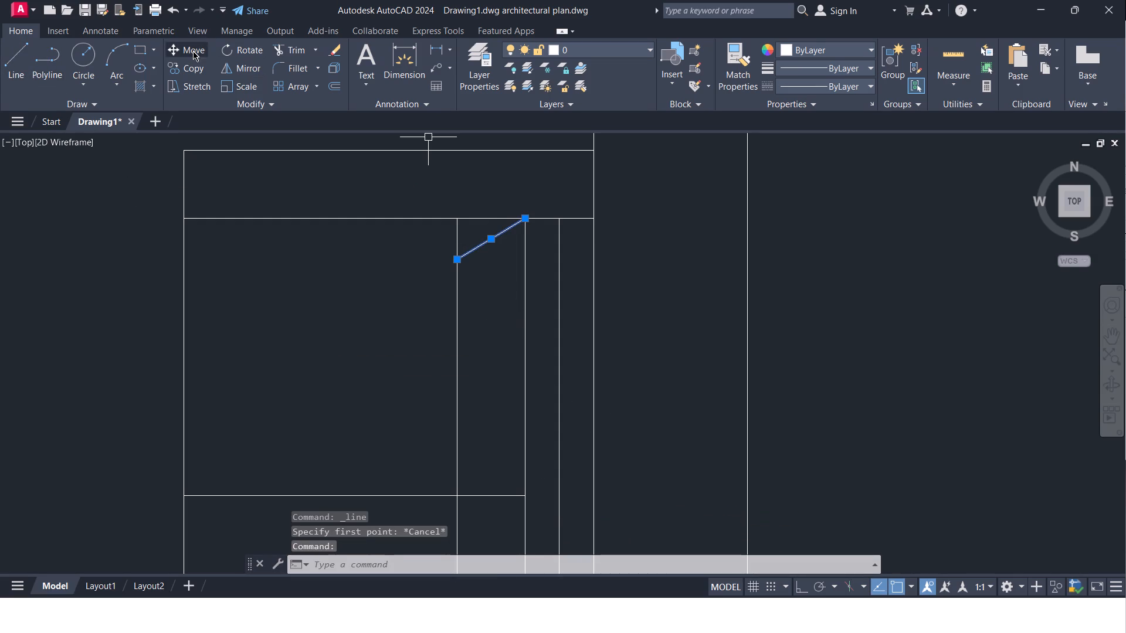
{"action": "left_click", "coordinate": [191, 69]}
{"action": "left_click", "coordinate": [520, 226]}
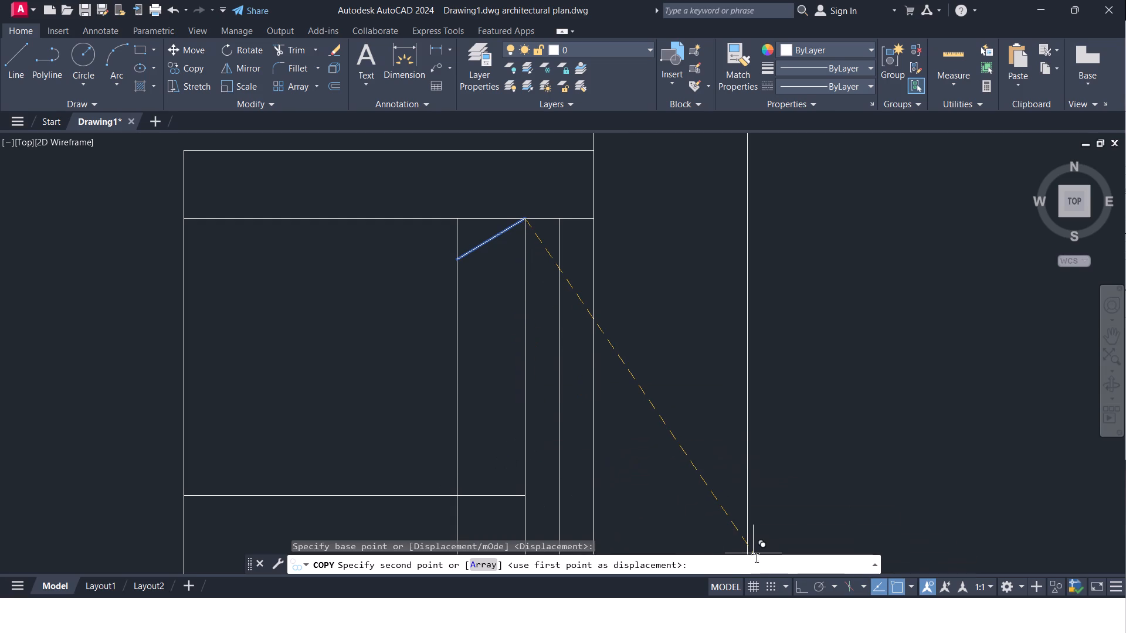
{"action": "left_click", "coordinate": [798, 590]}
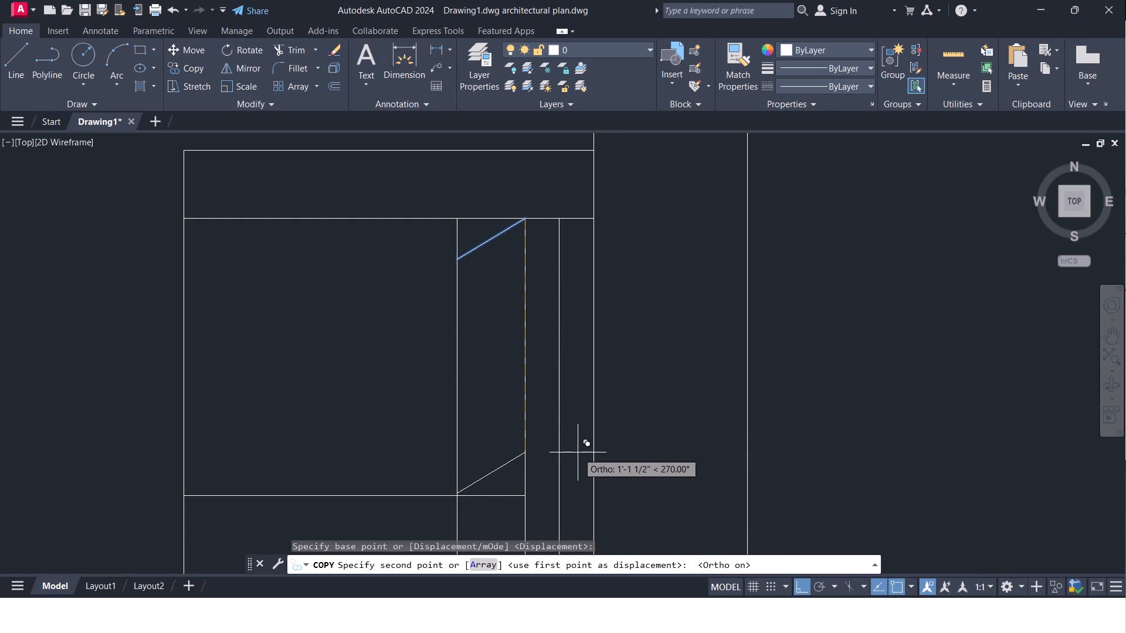
{"action": "left_click", "coordinate": [578, 452]}
{"action": "key", "text": "Escape"}
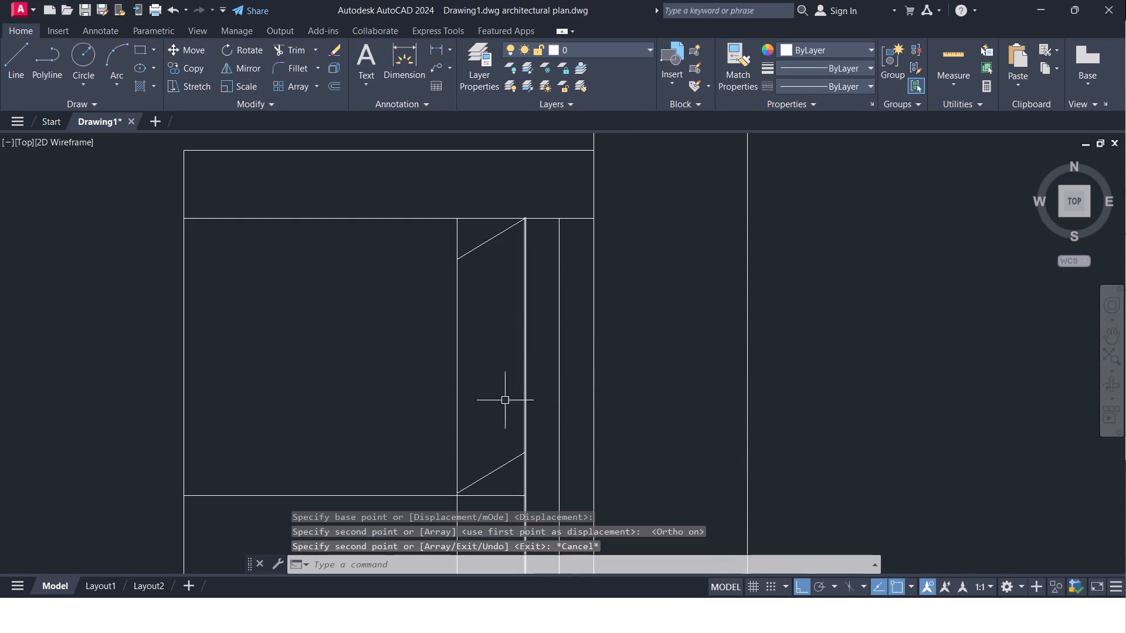
Mirror the copied diagonal across a horizontal axis through its east end, erasing the source line.
{"action": "left_click", "coordinate": [502, 468]}
{"action": "middle_click_drag", "start_coordinate": [510, 422], "coordinate": [507, 270]}
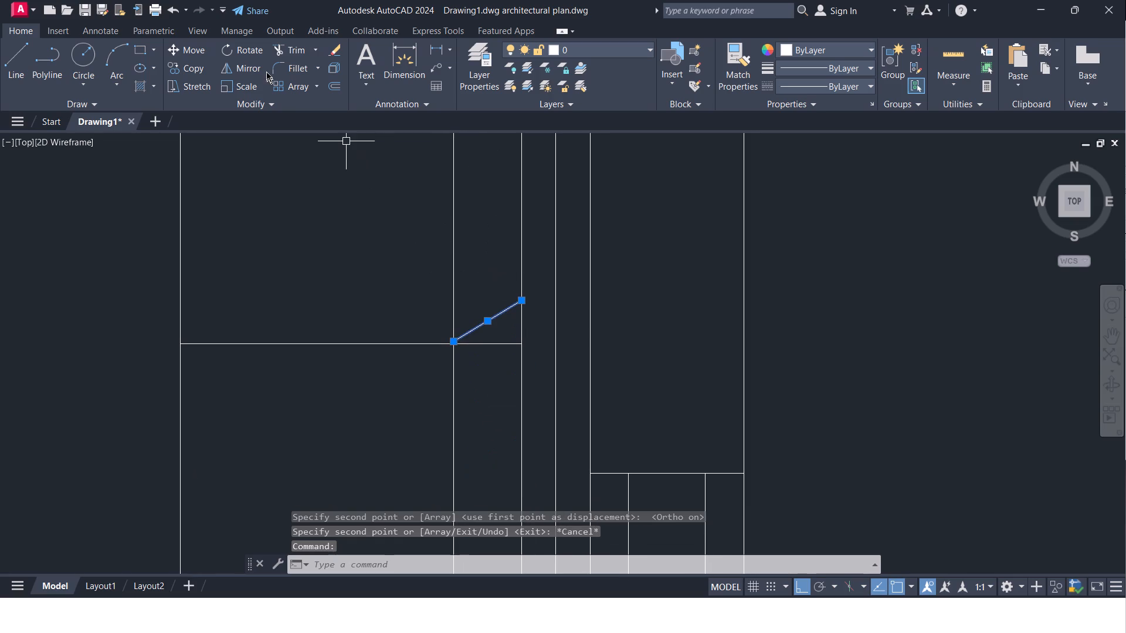
{"action": "left_click", "coordinate": [248, 67]}
{"action": "left_click", "coordinate": [527, 296]}
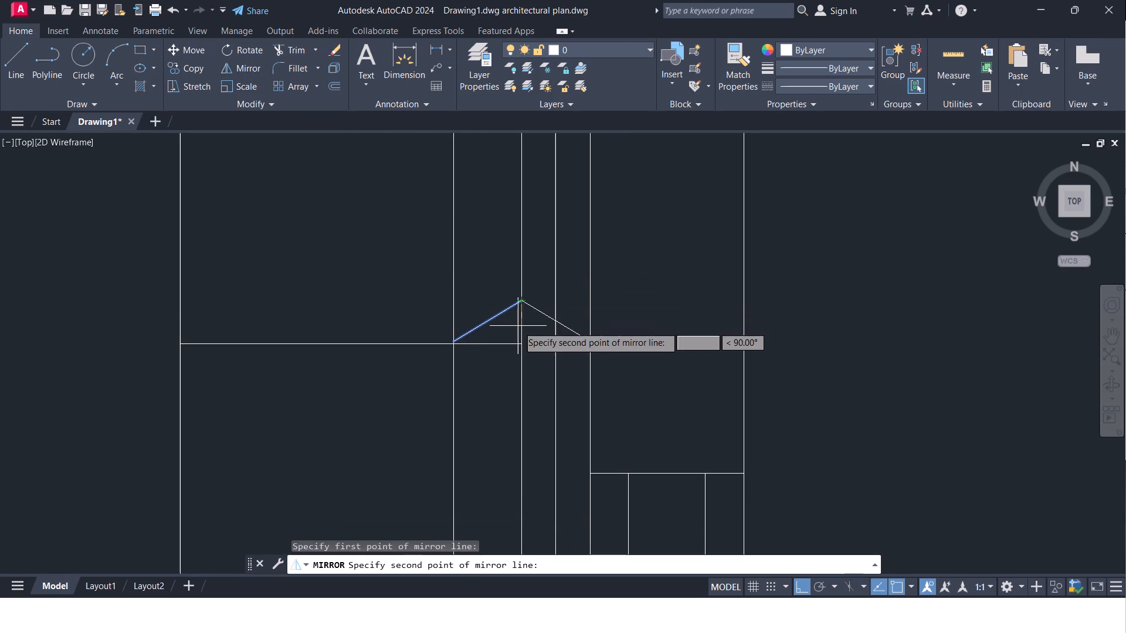
{"action": "left_click", "coordinate": [389, 239]}
{"action": "left_click_drag", "start_coordinate": [414, 271], "coordinate": [389, 239]}
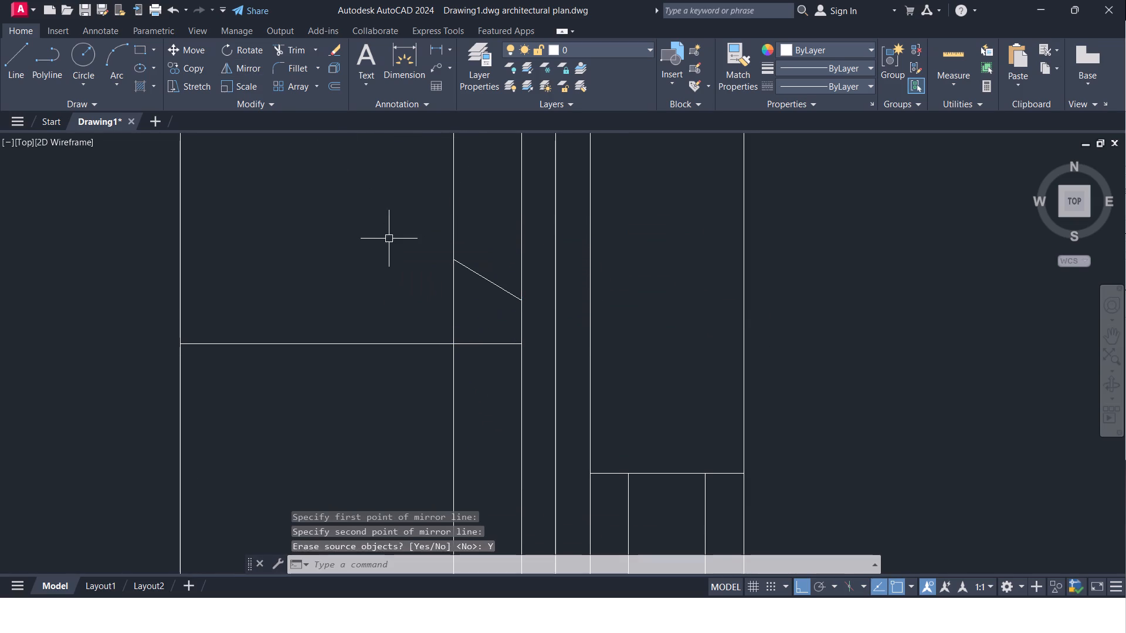
Move the mirrored diagonal south so its east end meets the inner back line at the first seat divider.
{"action": "left_click", "coordinate": [495, 283]}
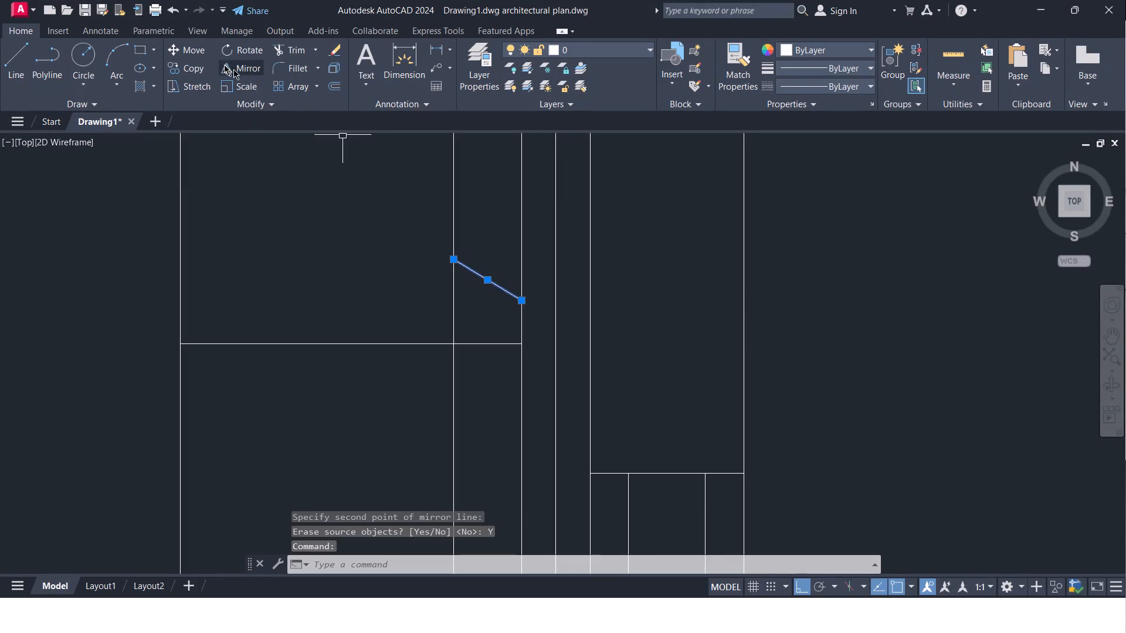
{"action": "left_click", "coordinate": [201, 50]}
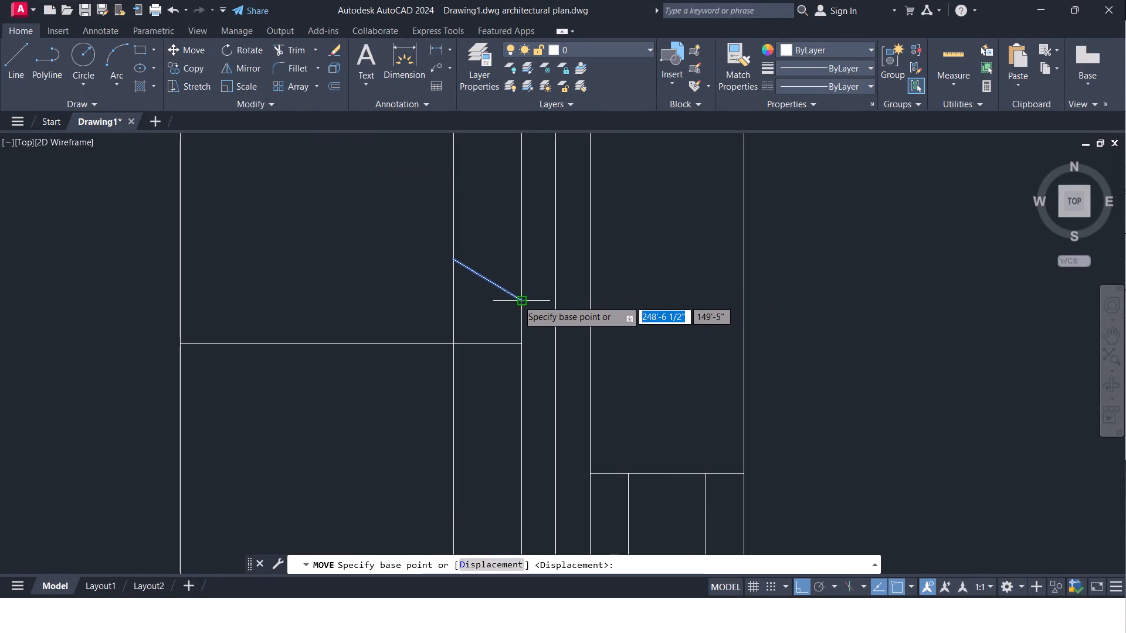
{"action": "left_click", "coordinate": [518, 300]}
{"action": "left_click", "coordinate": [520, 340]}
Trim the 4" offset line beyond both diagonals in the northernmost seat section to form an angled back cushion.
{"action": "scroll", "coordinate": [494, 310], "scroll_direction": "down", "scroll_amount": 2}
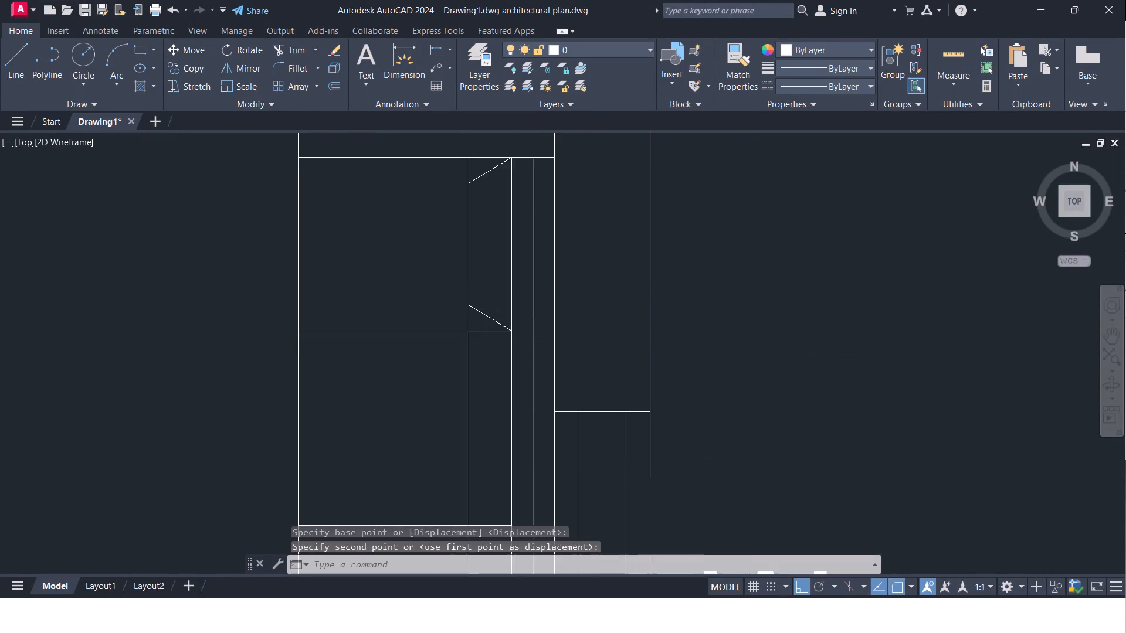
{"action": "middle_click_drag", "start_coordinate": [494, 310], "coordinate": [472, 360]}
{"action": "scroll", "coordinate": [472, 308], "scroll_direction": "up", "scroll_amount": 1}
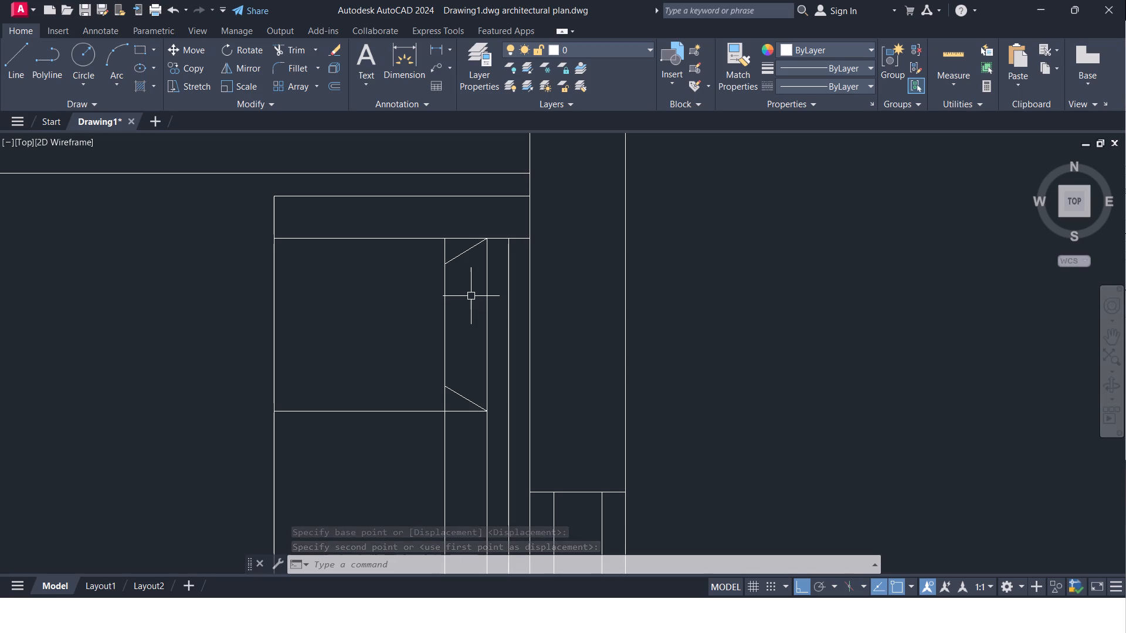
{"action": "key", "text": "Escape"}
{"action": "type", "text": "TR"}
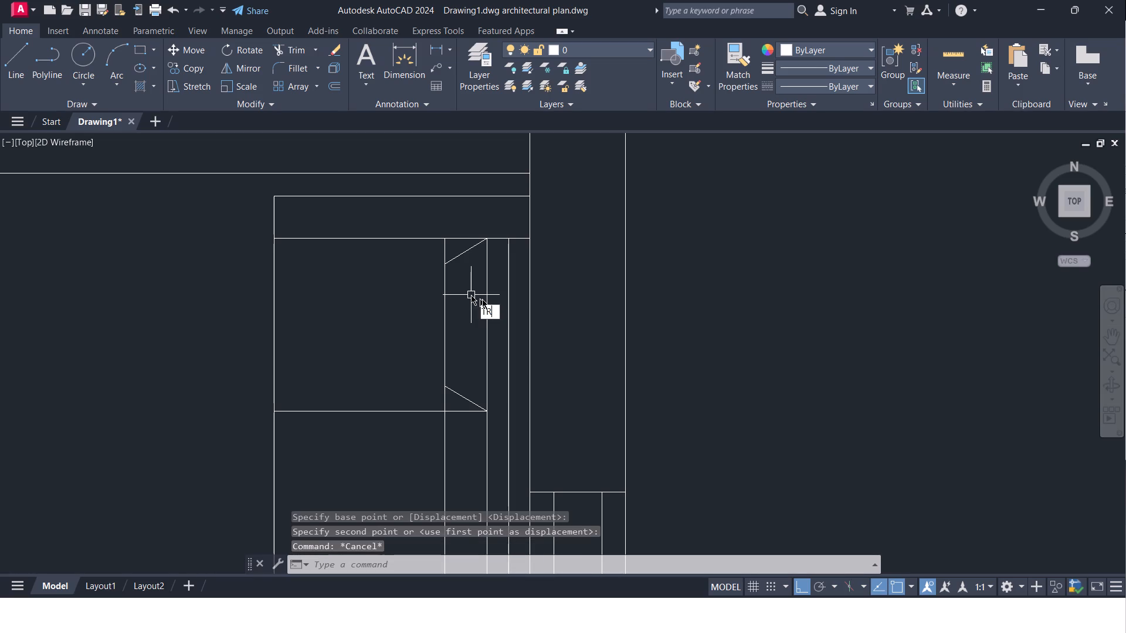
{"action": "key", "text": "Return"}
{"action": "key", "text": "Return"}
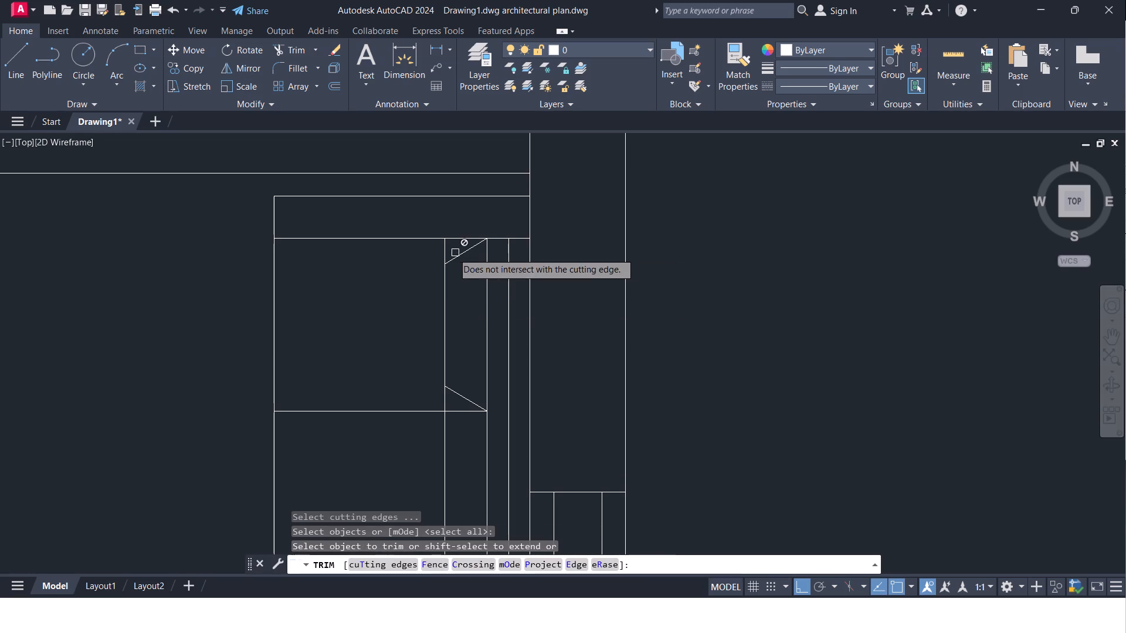
{"action": "left_click", "coordinate": [445, 253]}
{"action": "left_click", "coordinate": [446, 404]}
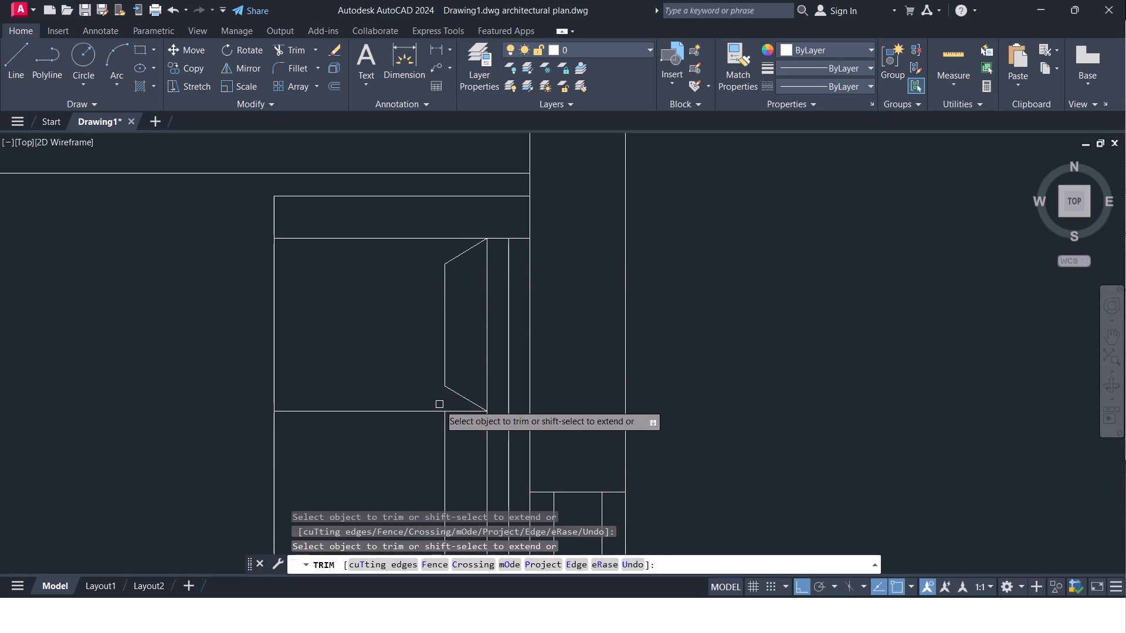
{"action": "middle_click_drag", "start_coordinate": [439, 404], "coordinate": [446, 388]}
{"action": "scroll", "coordinate": [446, 388], "scroll_direction": "down", "scroll_amount": 1}
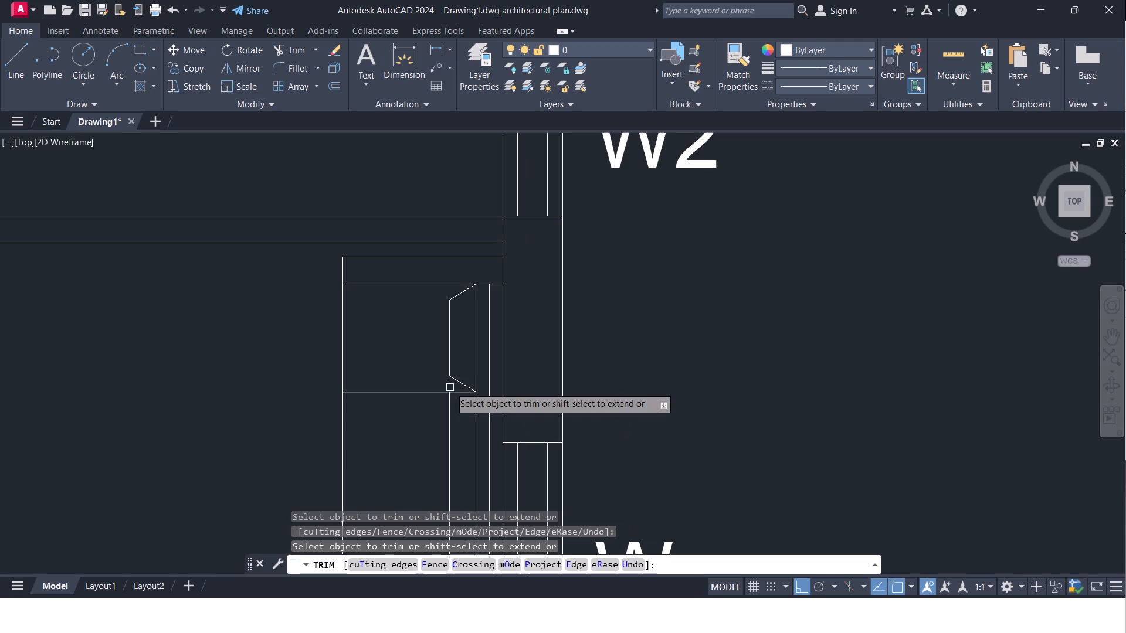
{"action": "scroll", "coordinate": [430, 343], "scroll_direction": "up", "scroll_amount": 2}
{"action": "middle_click_drag", "start_coordinate": [430, 343], "coordinate": [347, 380]}
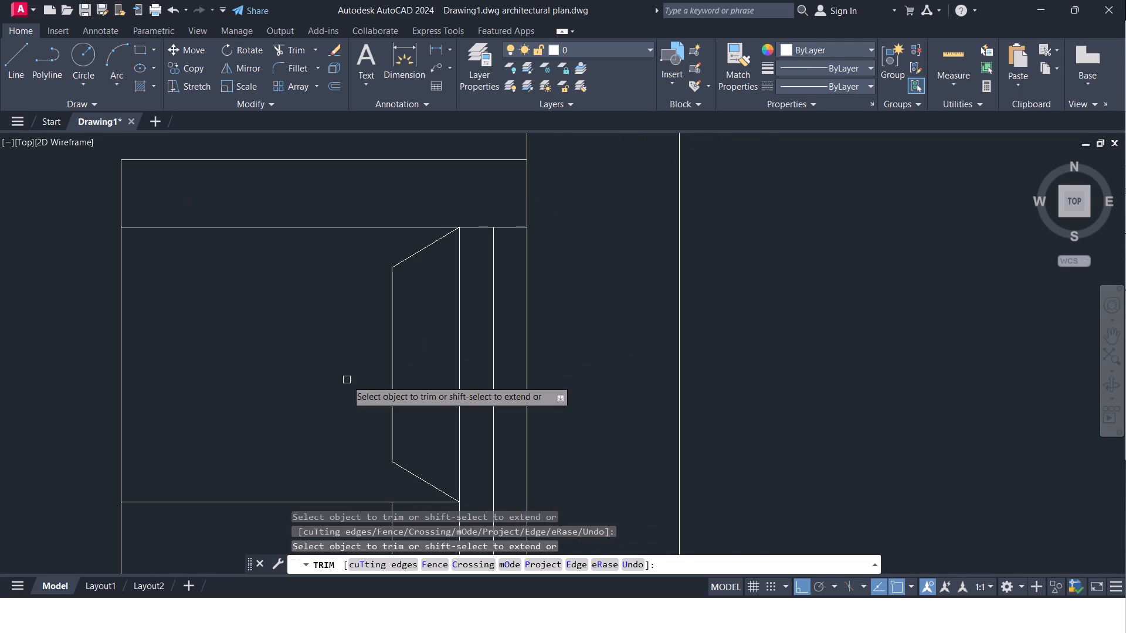
{"action": "key", "text": "Escape"}
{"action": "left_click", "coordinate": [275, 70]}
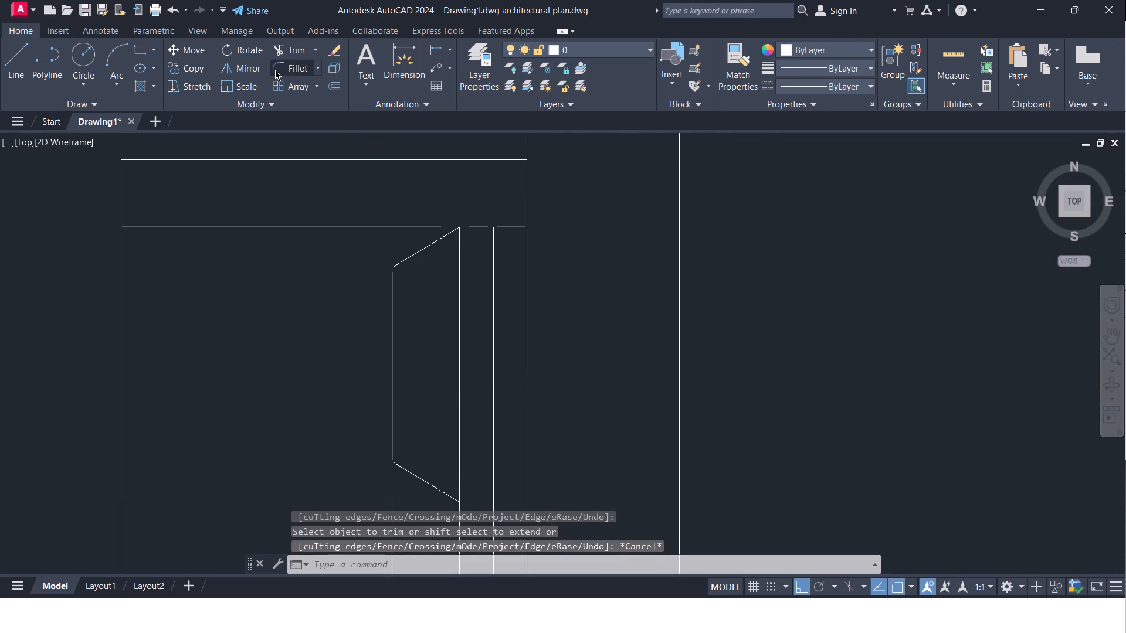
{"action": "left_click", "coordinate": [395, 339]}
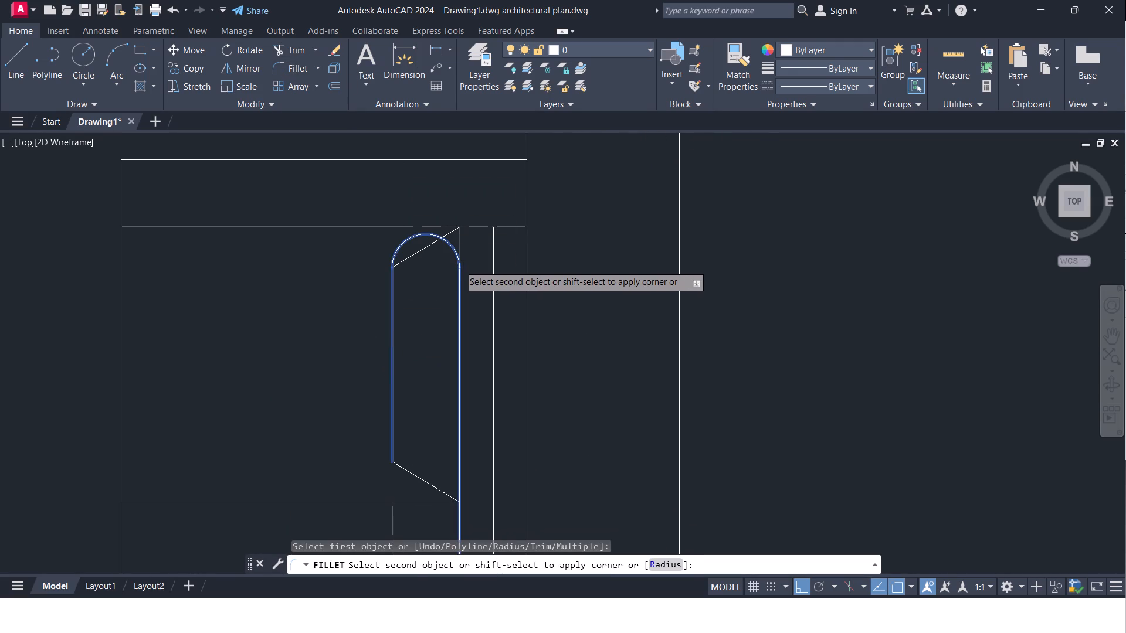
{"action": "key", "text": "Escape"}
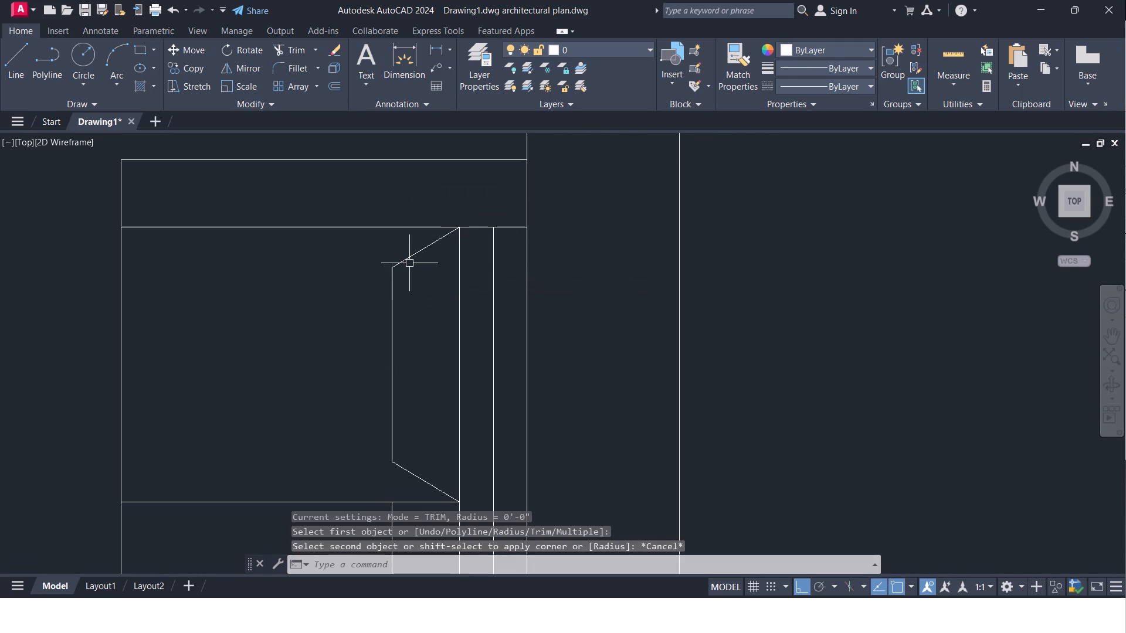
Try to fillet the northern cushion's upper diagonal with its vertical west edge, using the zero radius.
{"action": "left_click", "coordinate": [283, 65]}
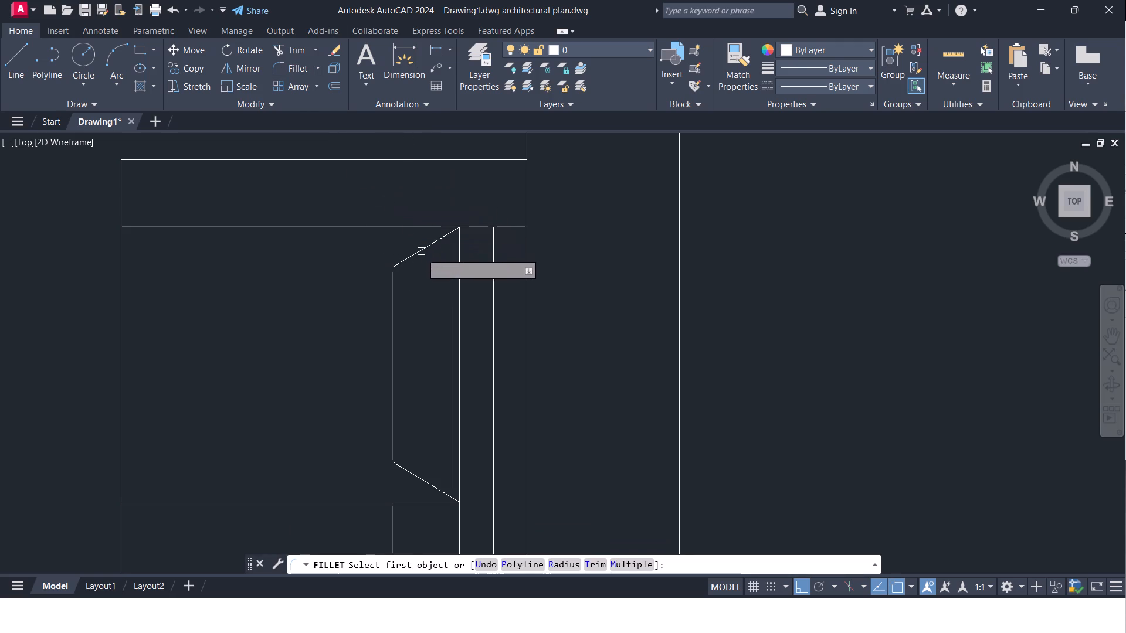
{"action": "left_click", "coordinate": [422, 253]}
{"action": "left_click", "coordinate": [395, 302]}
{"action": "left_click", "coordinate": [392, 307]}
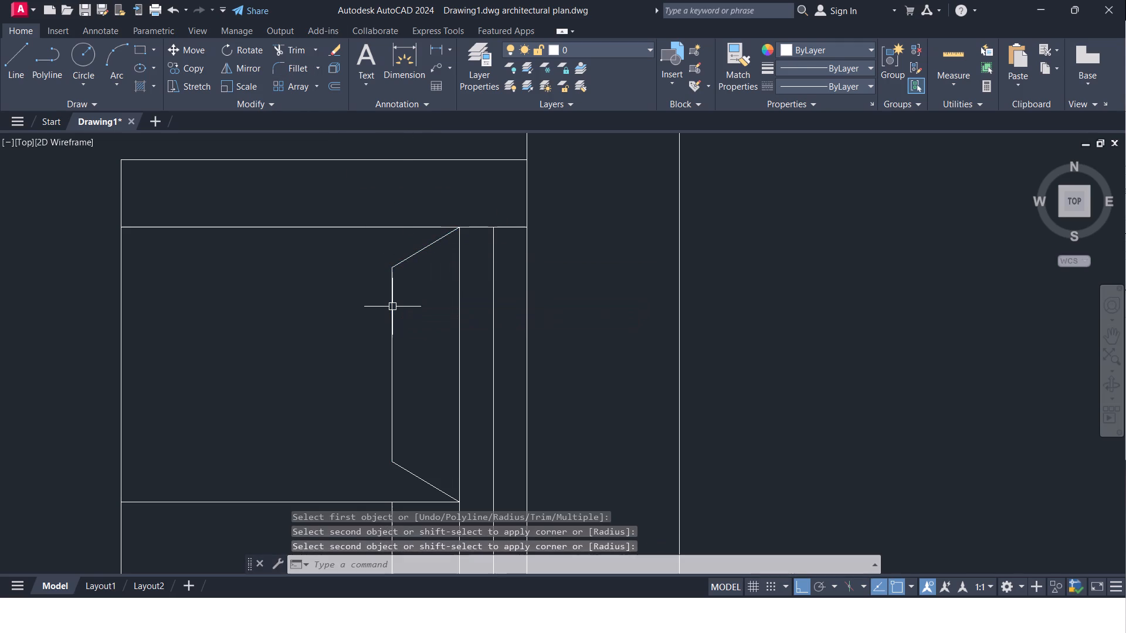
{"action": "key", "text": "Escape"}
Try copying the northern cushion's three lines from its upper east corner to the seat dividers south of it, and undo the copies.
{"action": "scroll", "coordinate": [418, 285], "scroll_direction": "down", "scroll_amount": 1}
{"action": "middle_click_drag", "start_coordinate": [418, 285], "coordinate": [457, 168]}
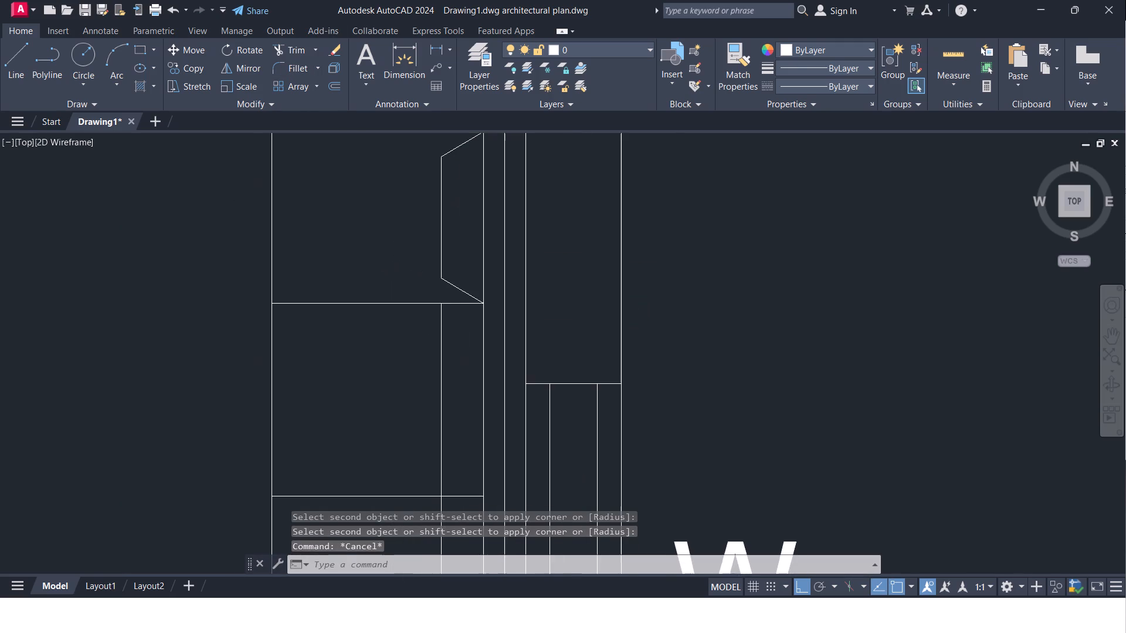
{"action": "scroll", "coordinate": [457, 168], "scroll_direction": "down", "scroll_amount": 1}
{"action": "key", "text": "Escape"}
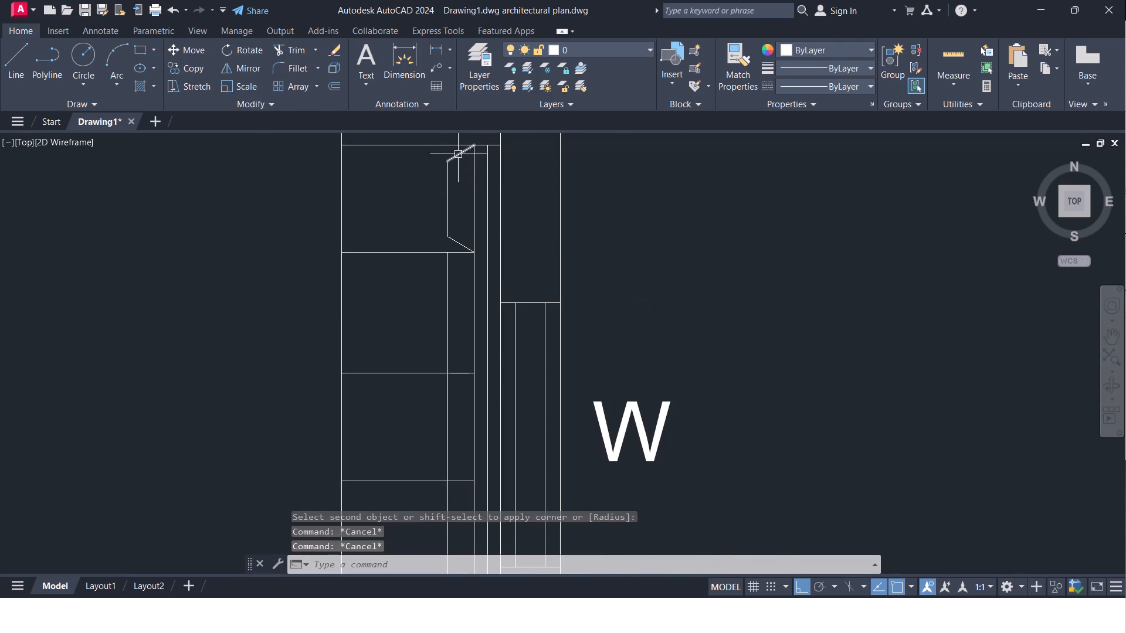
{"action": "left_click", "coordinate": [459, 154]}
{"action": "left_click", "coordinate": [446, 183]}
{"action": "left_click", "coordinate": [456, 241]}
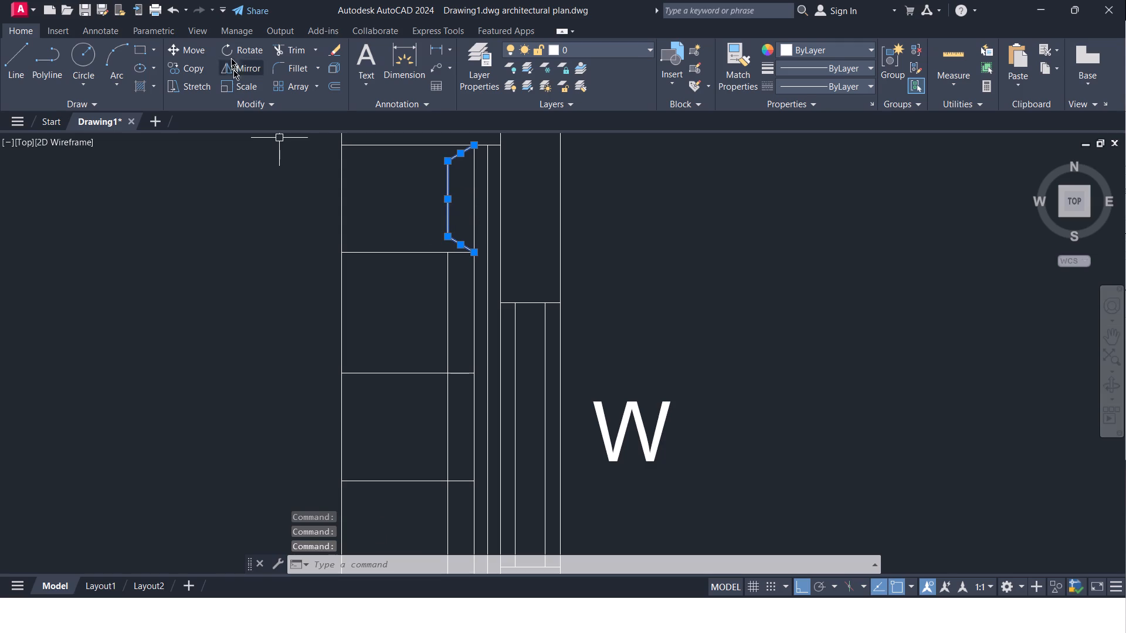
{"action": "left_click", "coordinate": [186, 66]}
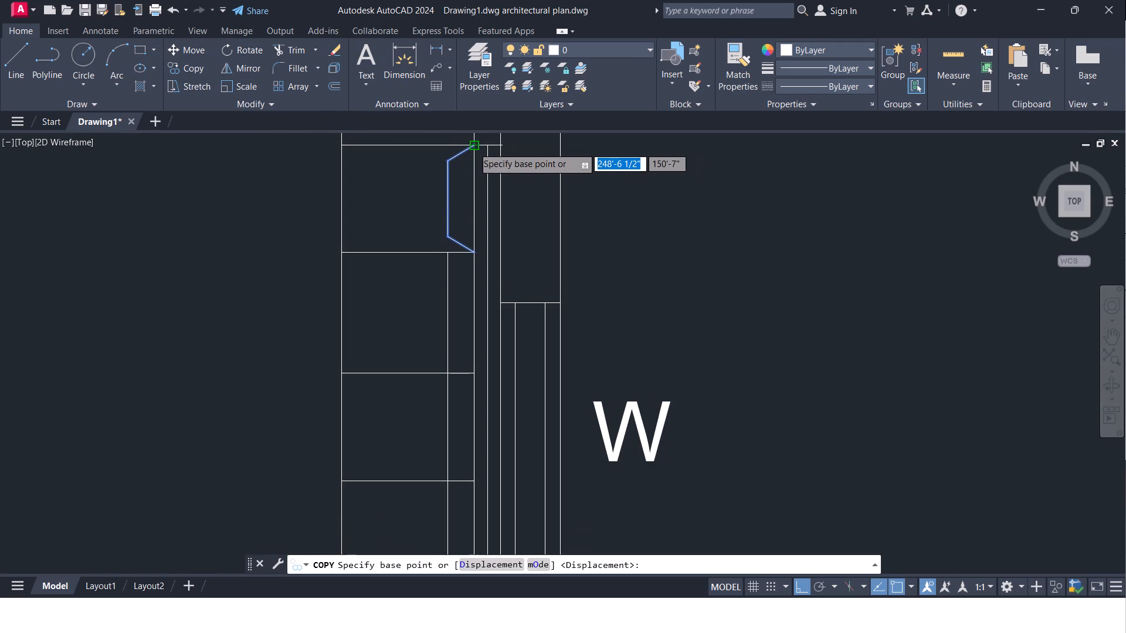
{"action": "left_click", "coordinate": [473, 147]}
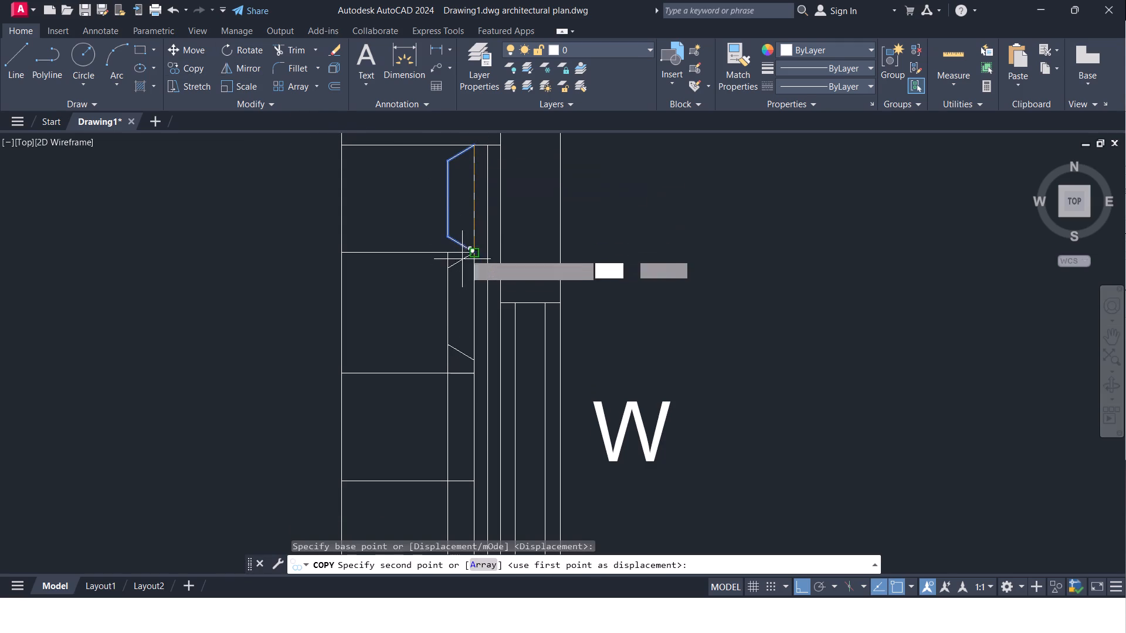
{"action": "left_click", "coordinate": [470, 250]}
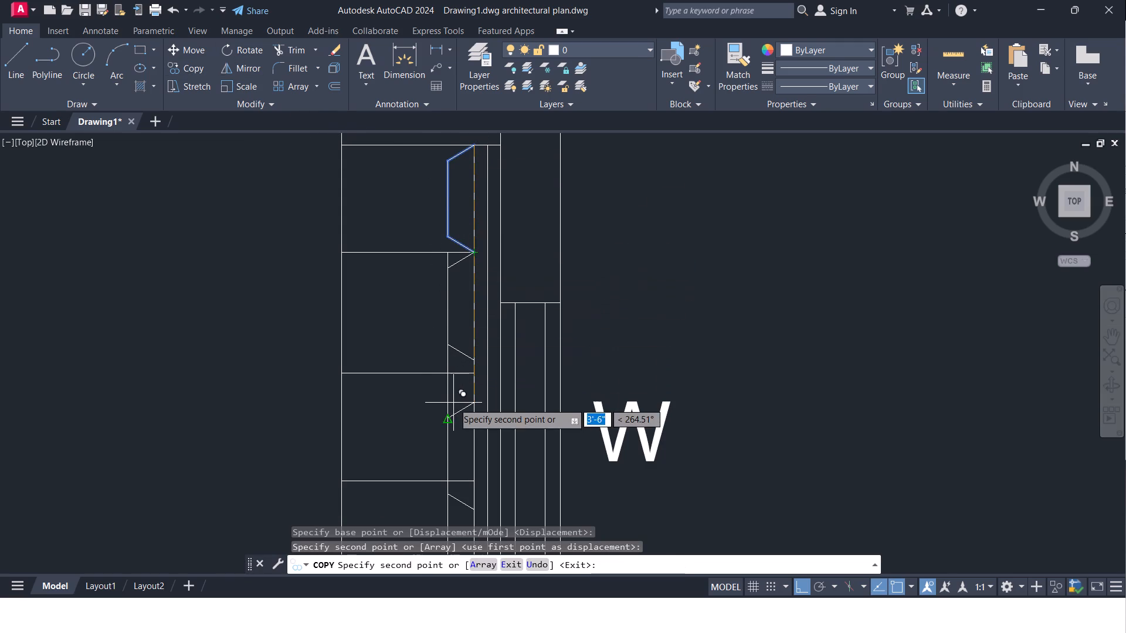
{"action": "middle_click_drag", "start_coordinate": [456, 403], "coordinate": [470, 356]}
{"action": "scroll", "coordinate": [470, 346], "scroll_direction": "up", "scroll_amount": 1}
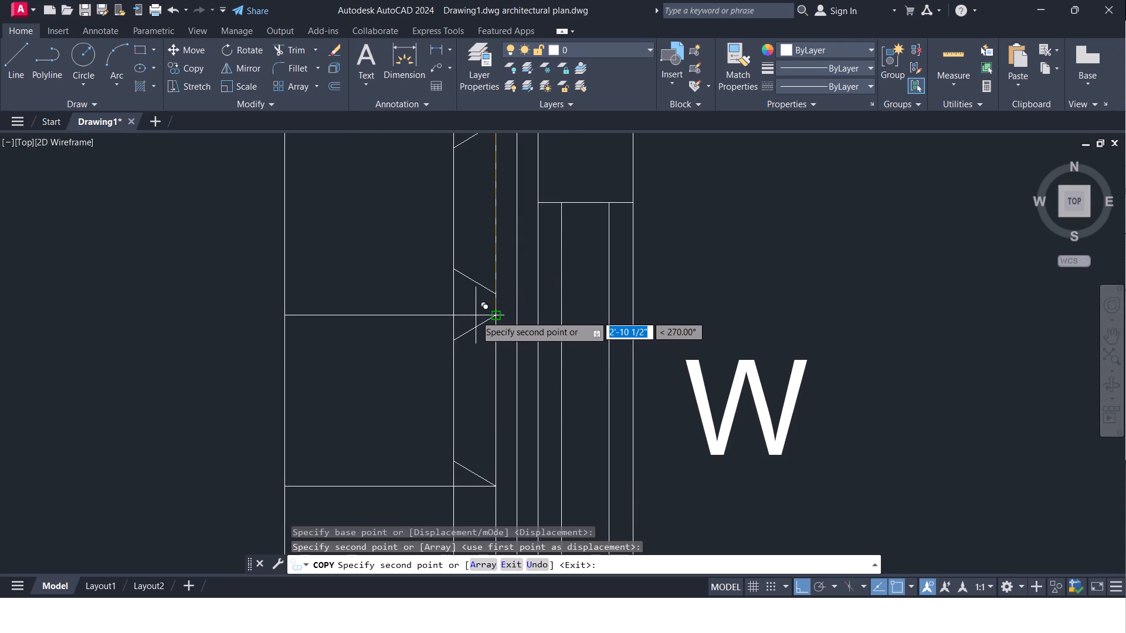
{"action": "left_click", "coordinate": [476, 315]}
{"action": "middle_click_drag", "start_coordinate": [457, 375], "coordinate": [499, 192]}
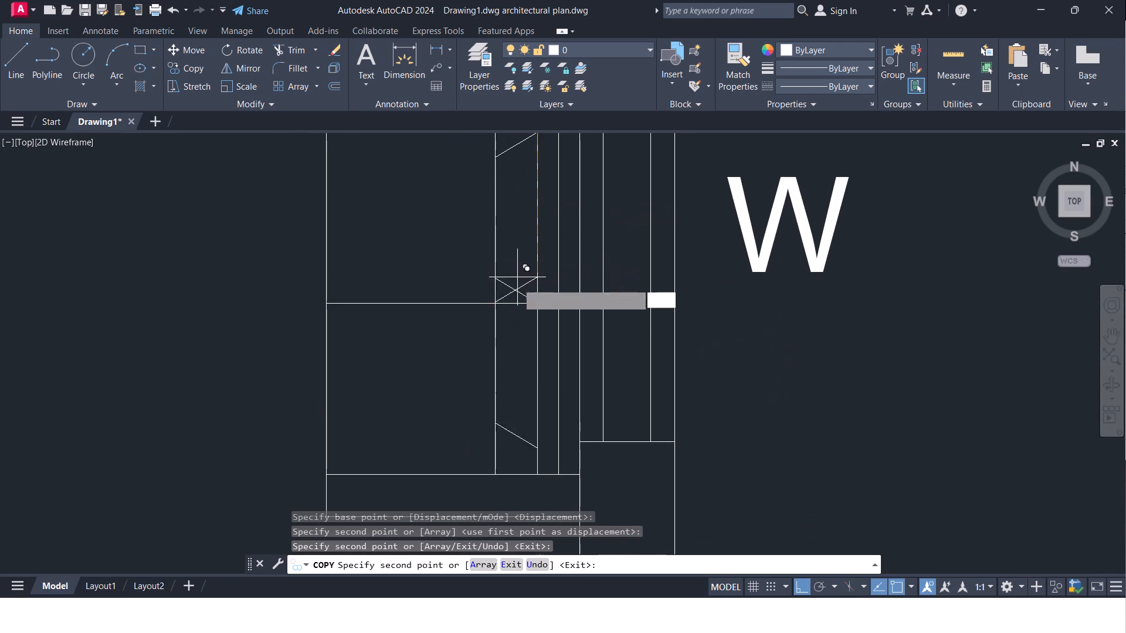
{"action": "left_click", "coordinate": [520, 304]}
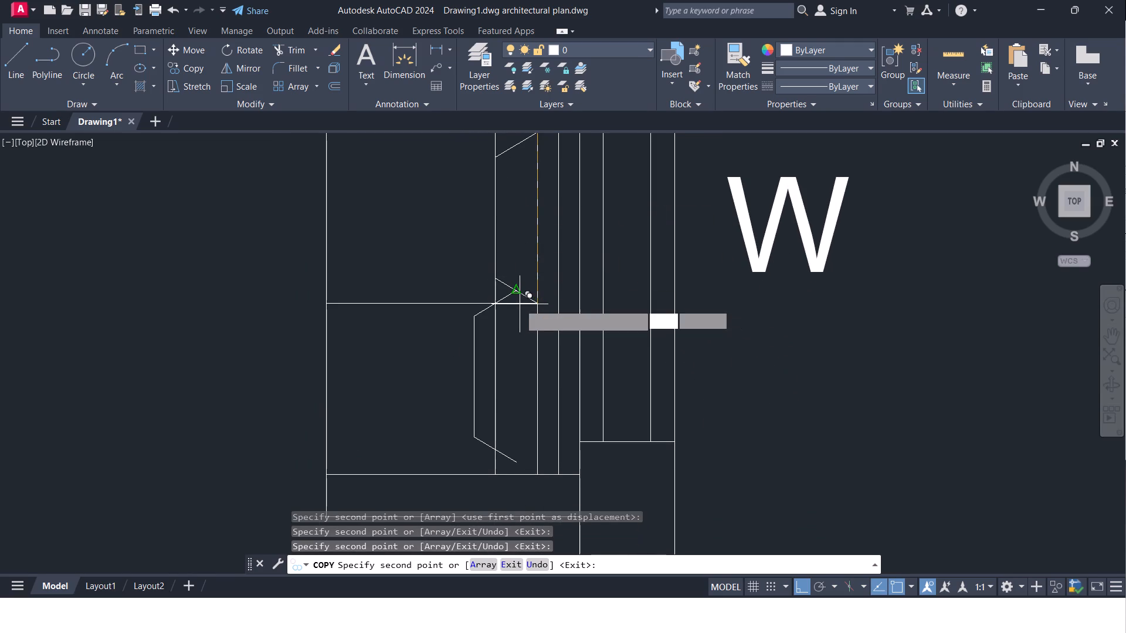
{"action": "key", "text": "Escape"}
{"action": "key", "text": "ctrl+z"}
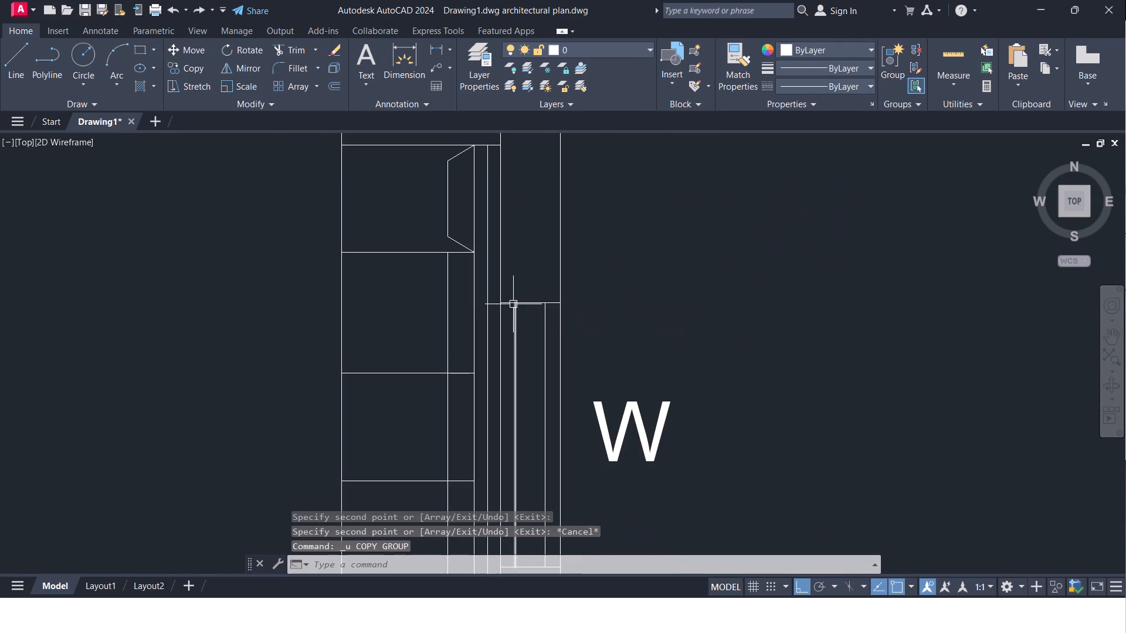
Copy the northern cushion's three lines by its lower east corner into the third and fourth seat sections, matching each section's lower east corner.
{"action": "scroll", "coordinate": [514, 294], "scroll_direction": "down", "scroll_amount": 1}
{"action": "middle_click_drag", "start_coordinate": [514, 285], "coordinate": [511, 278]}
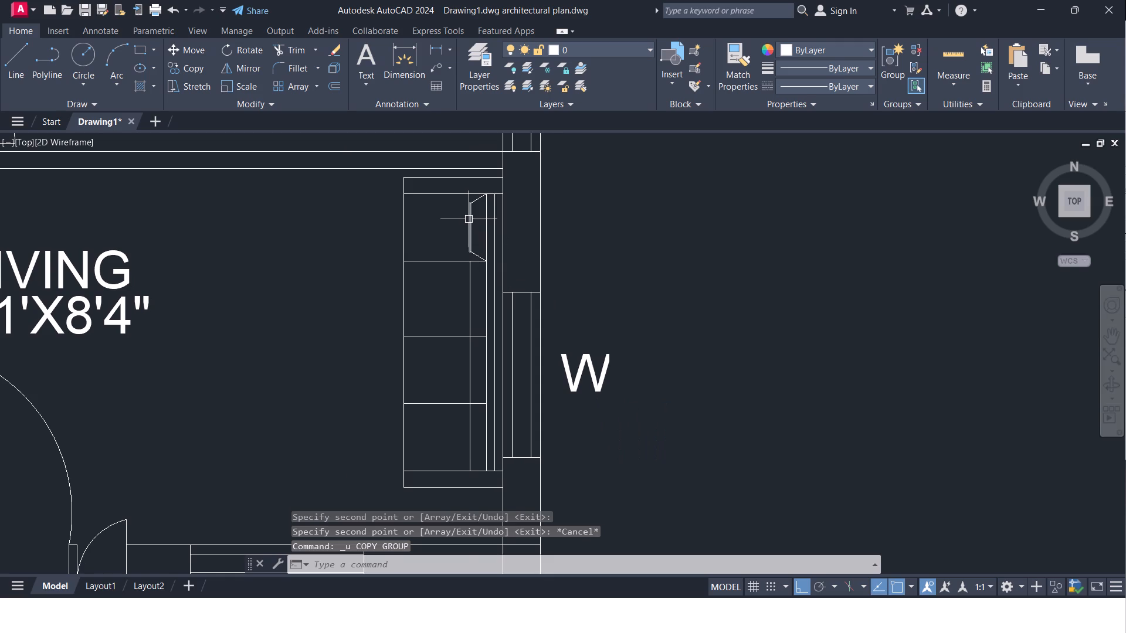
{"action": "scroll", "coordinate": [469, 219], "scroll_direction": "up", "scroll_amount": 2}
{"action": "left_click", "coordinate": [481, 173]}
{"action": "left_click", "coordinate": [464, 212]}
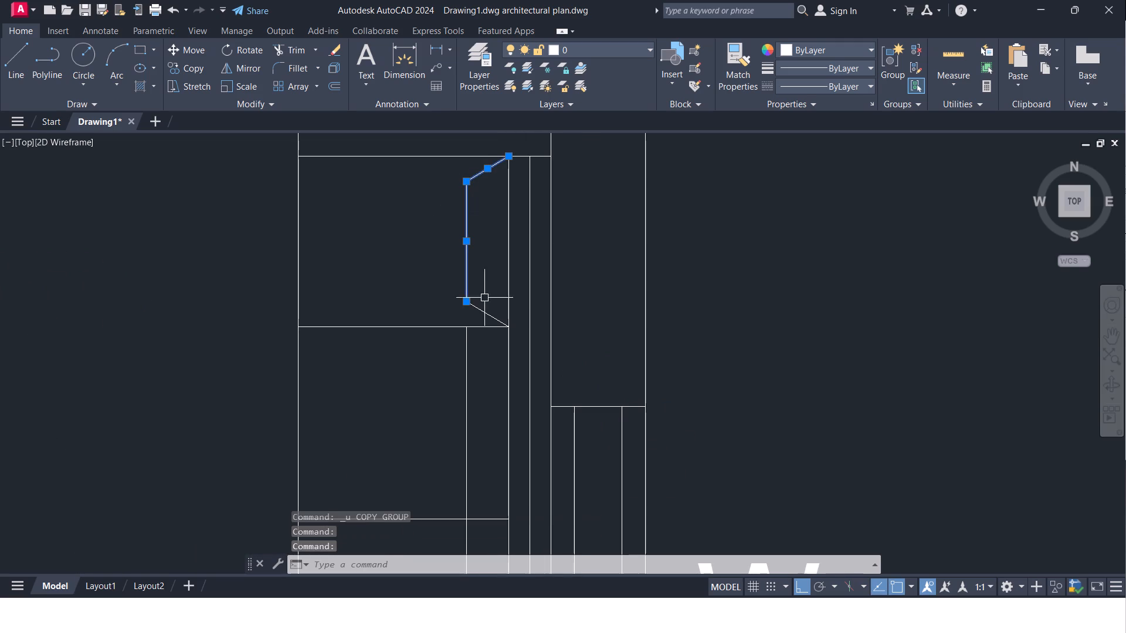
{"action": "left_click", "coordinate": [487, 312]}
{"action": "left_click", "coordinate": [192, 67]}
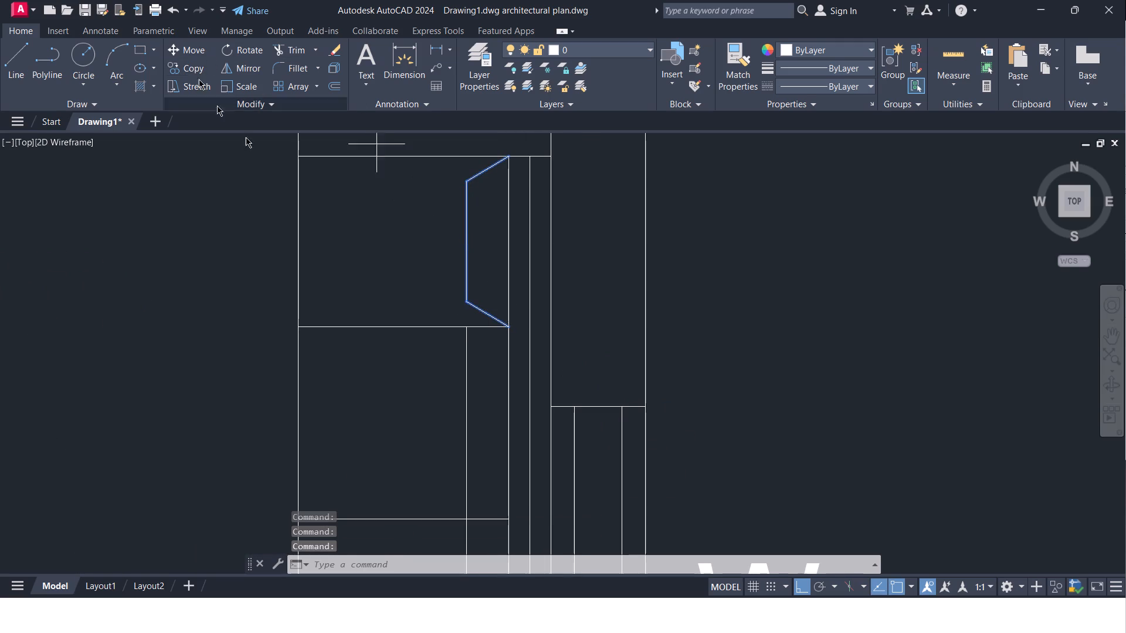
{"action": "left_click", "coordinate": [508, 326]}
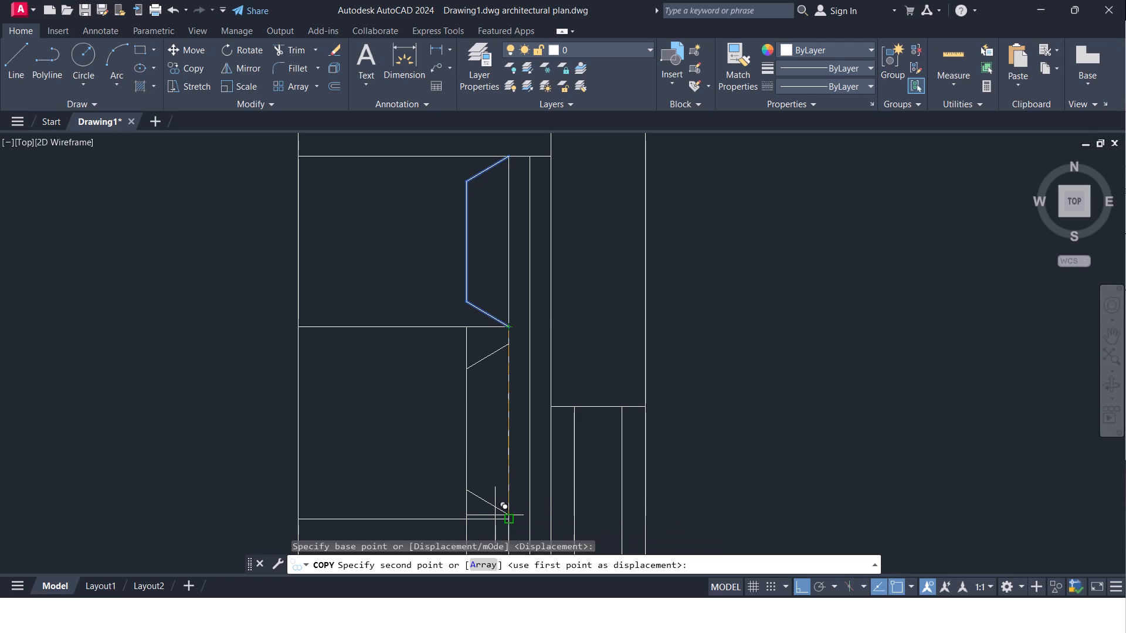
{"action": "middle_click_drag", "start_coordinate": [495, 506], "coordinate": [491, 273]}
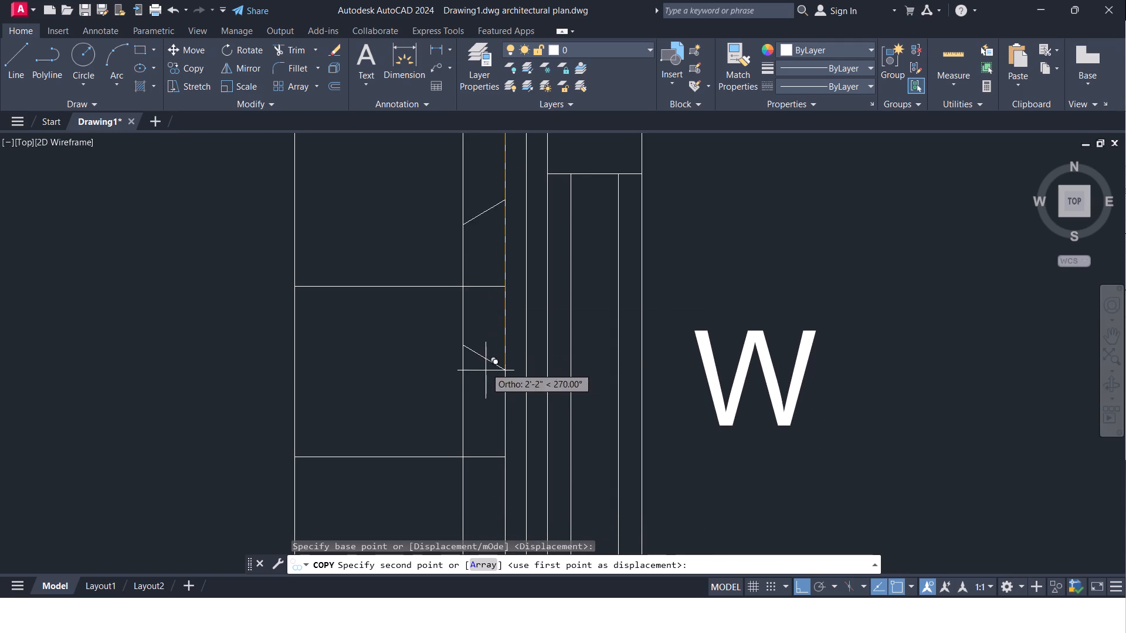
{"action": "left_click", "coordinate": [480, 457]}
{"action": "middle_click_drag", "start_coordinate": [481, 457], "coordinate": [480, 244]}
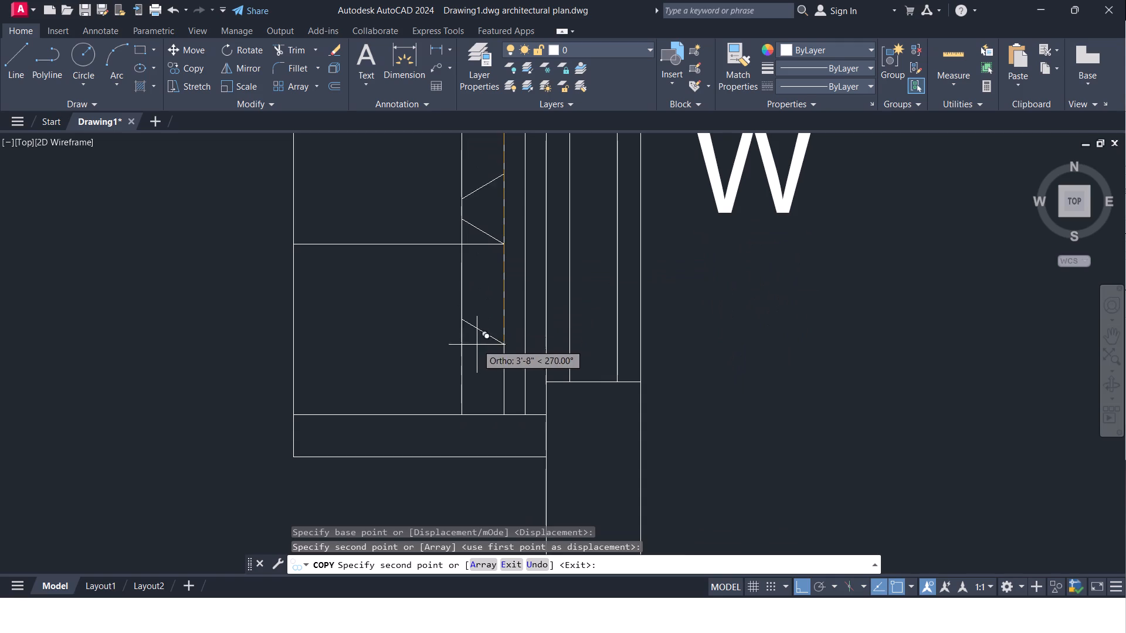
{"action": "left_click", "coordinate": [503, 413]}
{"action": "key", "text": "Escape"}
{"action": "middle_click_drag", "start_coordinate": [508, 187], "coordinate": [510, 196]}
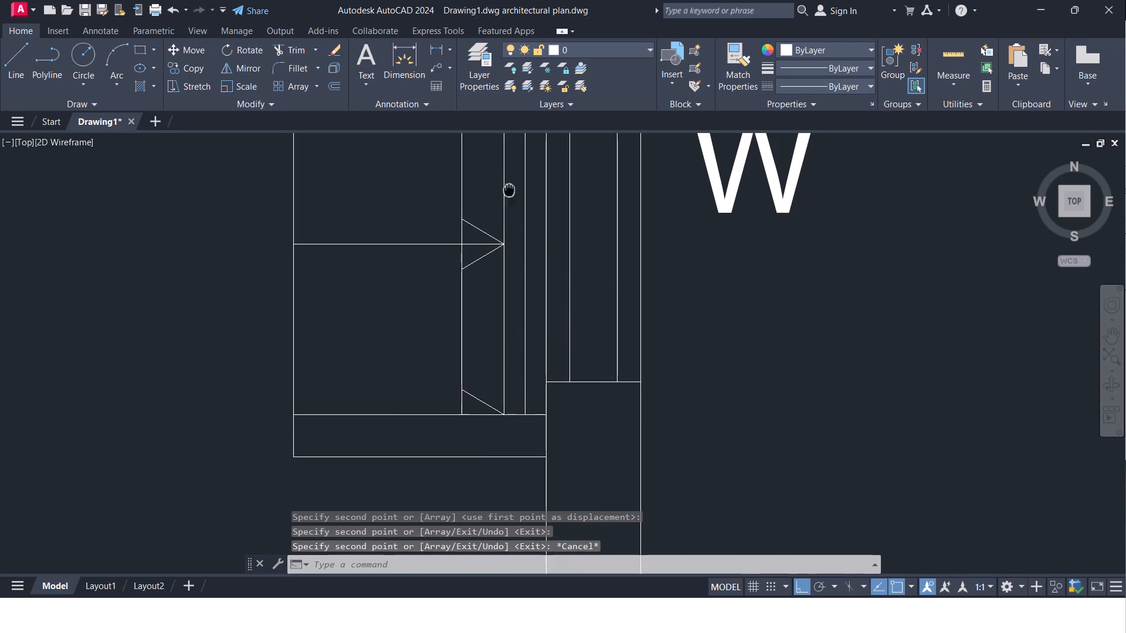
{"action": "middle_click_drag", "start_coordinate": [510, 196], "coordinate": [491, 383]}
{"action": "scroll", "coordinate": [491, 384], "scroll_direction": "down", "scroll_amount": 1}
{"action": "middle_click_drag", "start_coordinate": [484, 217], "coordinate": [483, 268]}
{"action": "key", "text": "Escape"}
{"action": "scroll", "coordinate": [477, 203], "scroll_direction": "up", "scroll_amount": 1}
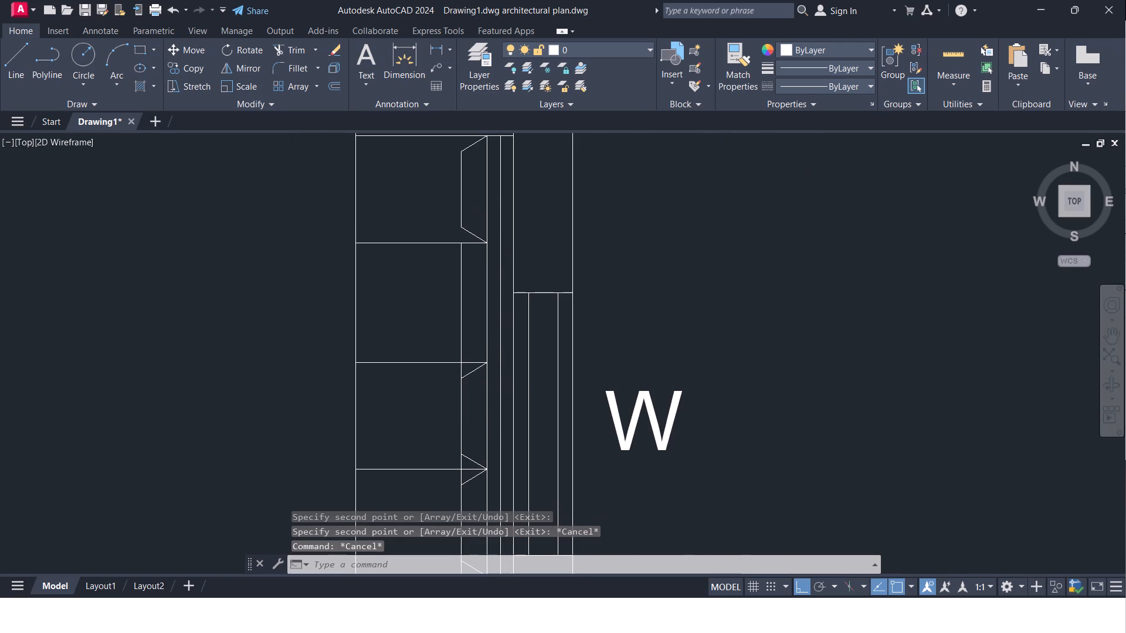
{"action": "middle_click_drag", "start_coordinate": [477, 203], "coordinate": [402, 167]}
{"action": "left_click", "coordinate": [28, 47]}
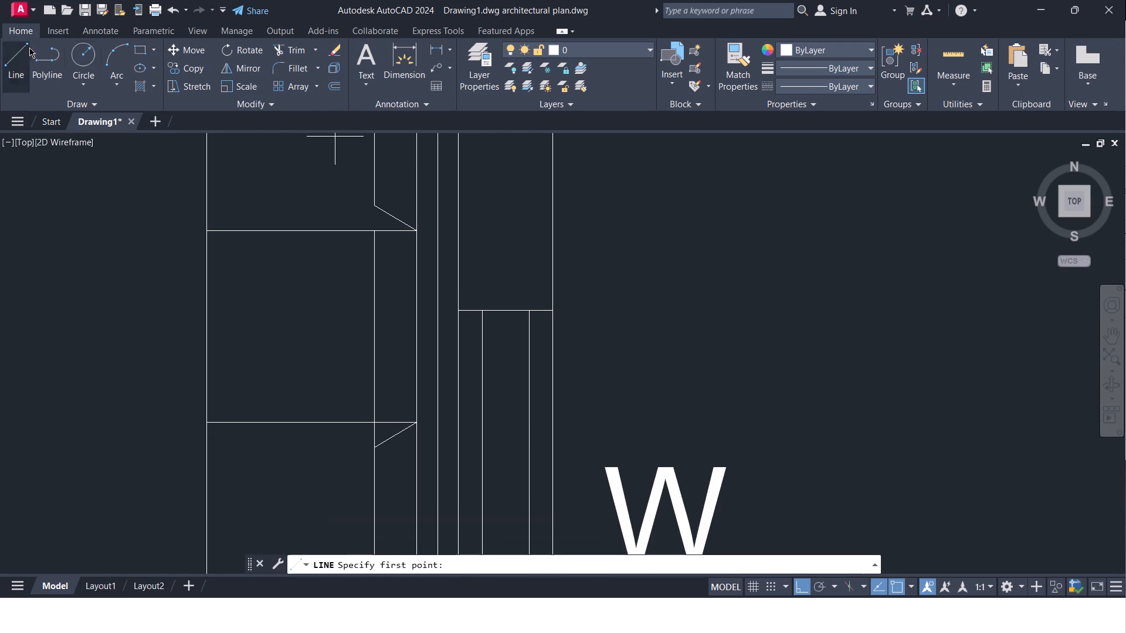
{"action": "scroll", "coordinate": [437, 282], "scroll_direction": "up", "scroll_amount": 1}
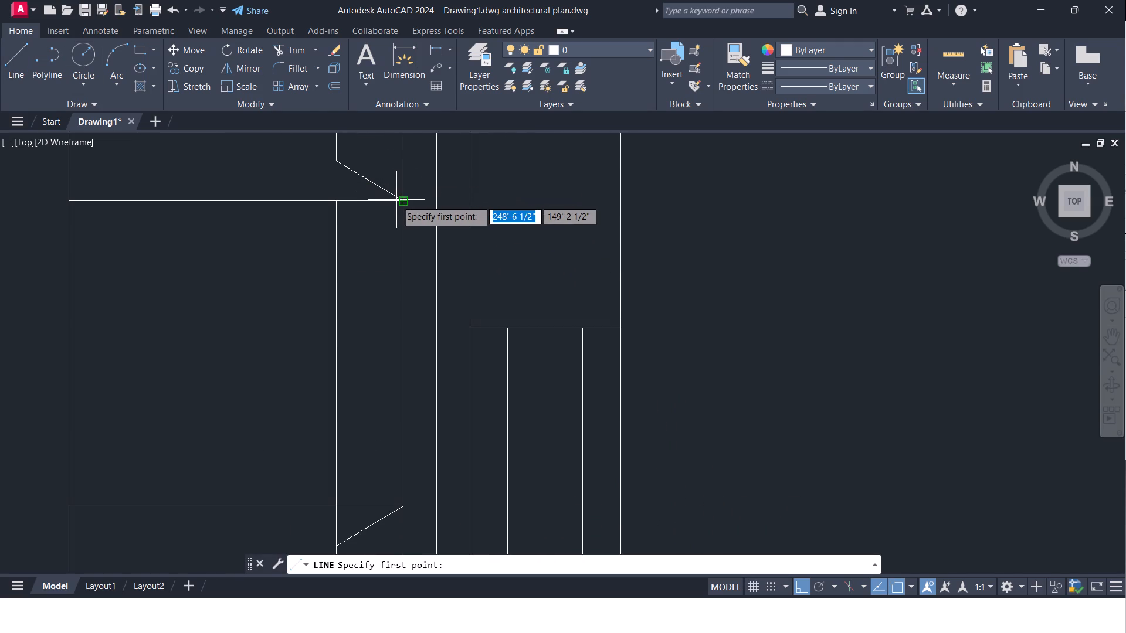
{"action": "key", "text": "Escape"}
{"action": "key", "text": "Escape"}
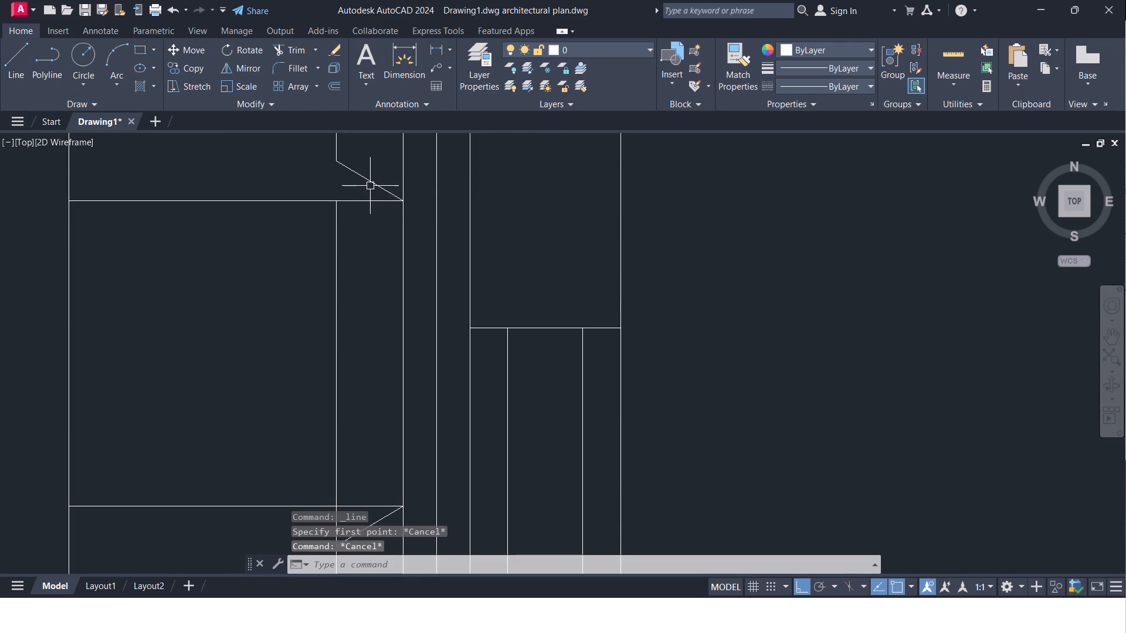
Mirror the northern cushion's lower diagonal across the first seat divider into the second section, keeping the source line.
{"action": "left_click", "coordinate": [369, 182]}
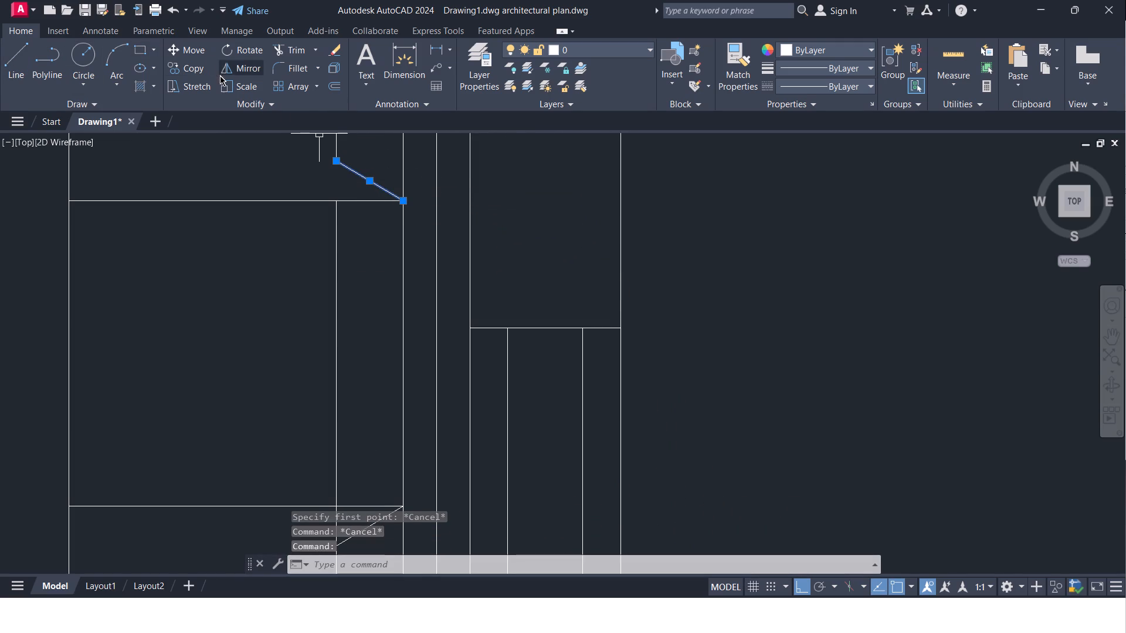
{"action": "left_click", "coordinate": [223, 73]}
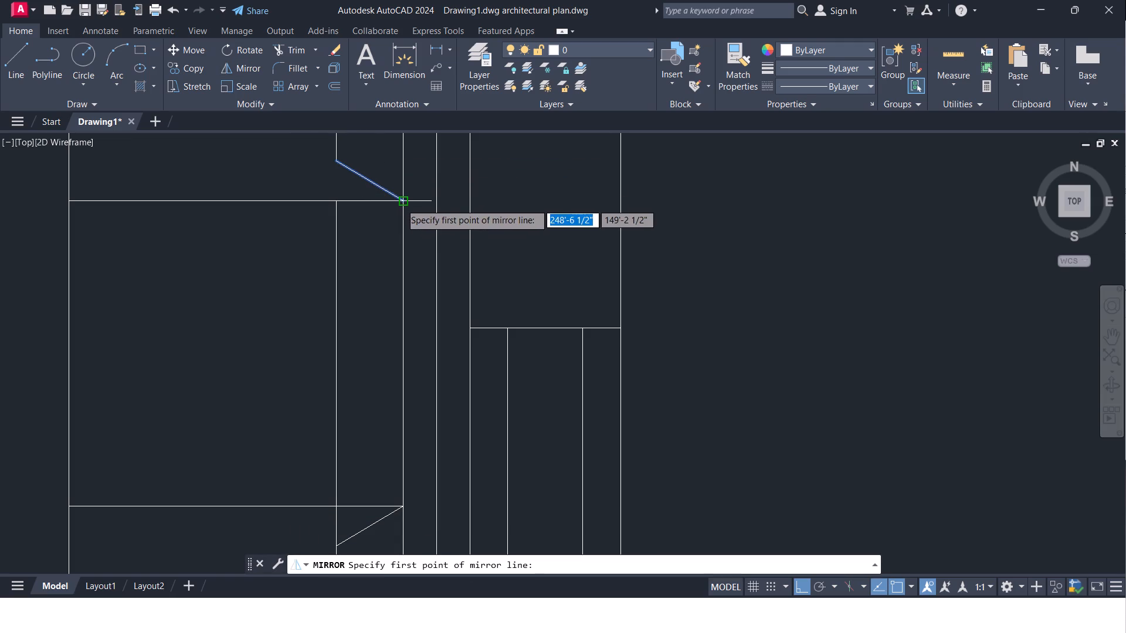
{"action": "left_click", "coordinate": [401, 203]}
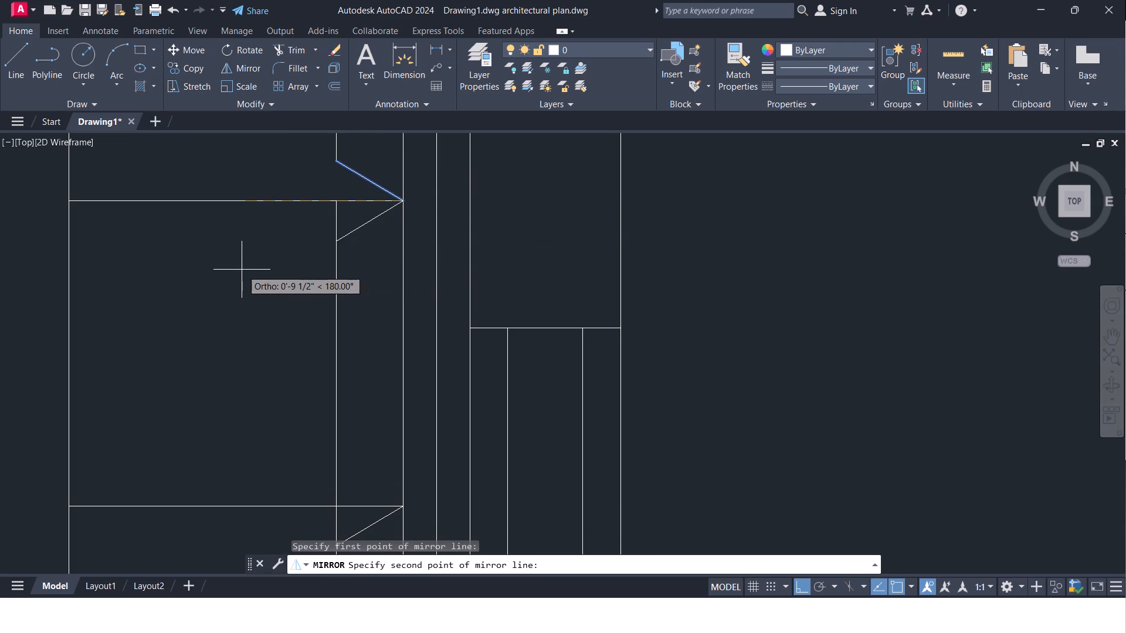
{"action": "left_click", "coordinate": [242, 270]}
{"action": "left_click_drag", "start_coordinate": [261, 318], "coordinate": [242, 270]}
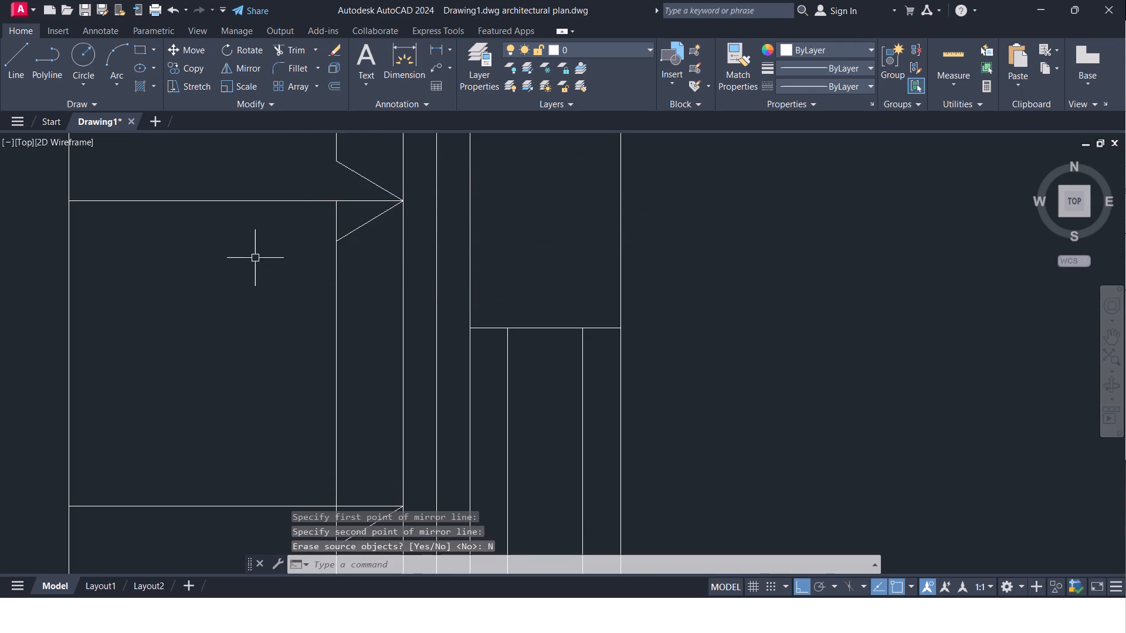
{"action": "middle_click_drag", "start_coordinate": [255, 258], "coordinate": [259, 179]}
{"action": "middle_click_drag", "start_coordinate": [279, 219], "coordinate": [266, 215]}
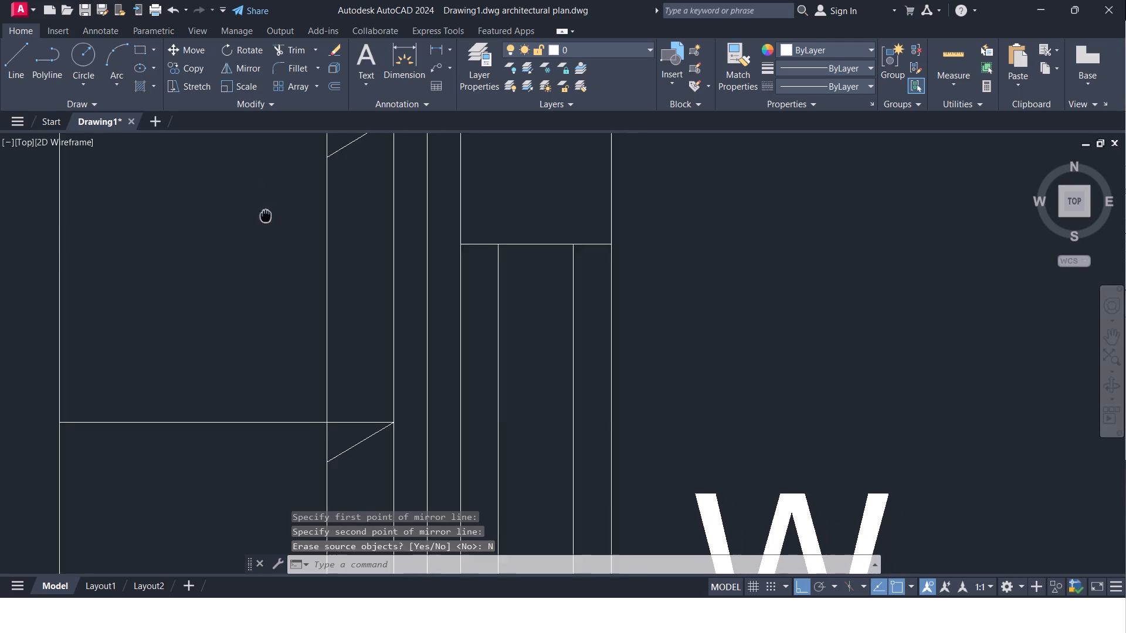
{"action": "middle_click_drag", "start_coordinate": [266, 215], "coordinate": [259, 216]}
Mirror the third section's upper diagonal across the second seat divider into the second section, keeping the source line.
{"action": "key", "text": "Escape"}
{"action": "left_click", "coordinate": [347, 457]}
{"action": "key", "text": "Escape"}
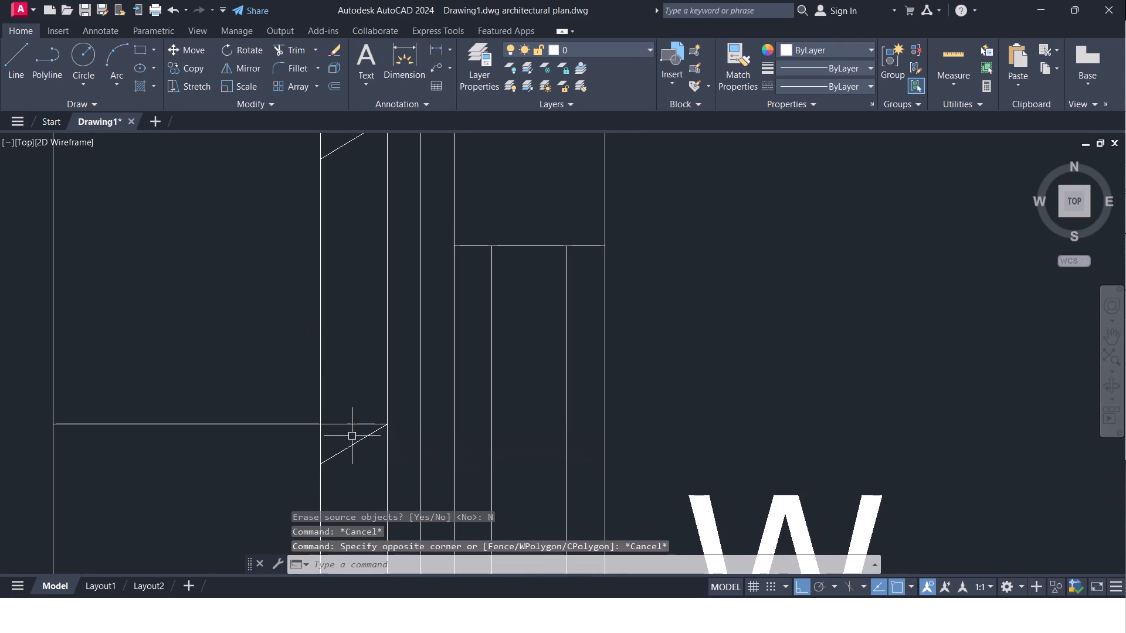
{"action": "left_click", "coordinate": [352, 444]}
{"action": "left_click", "coordinate": [252, 70]}
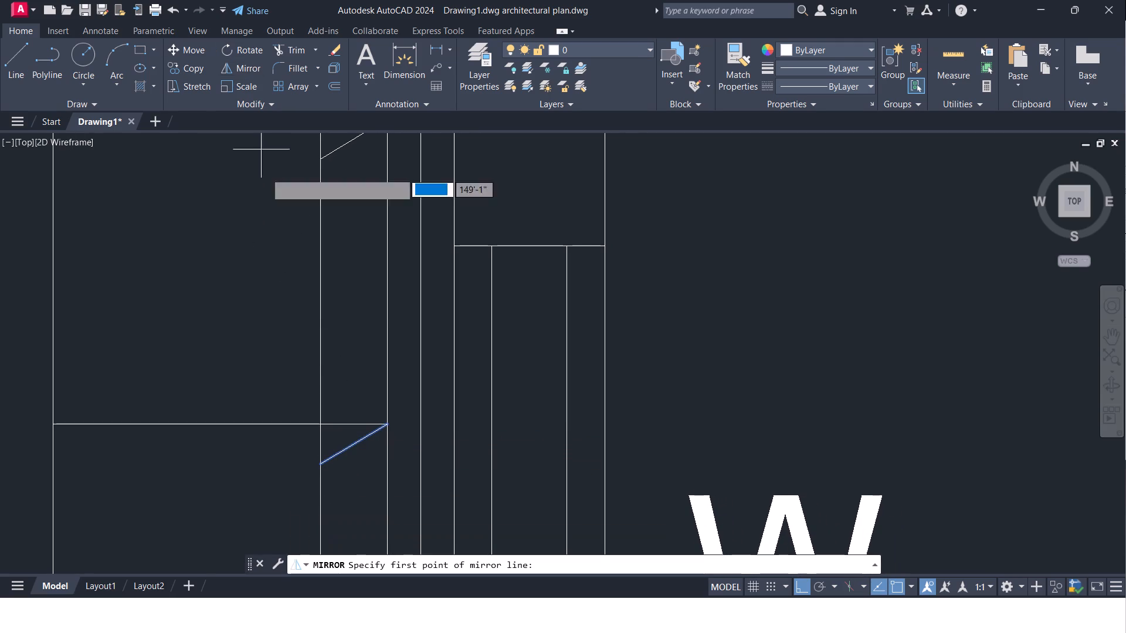
{"action": "left_click", "coordinate": [386, 424]}
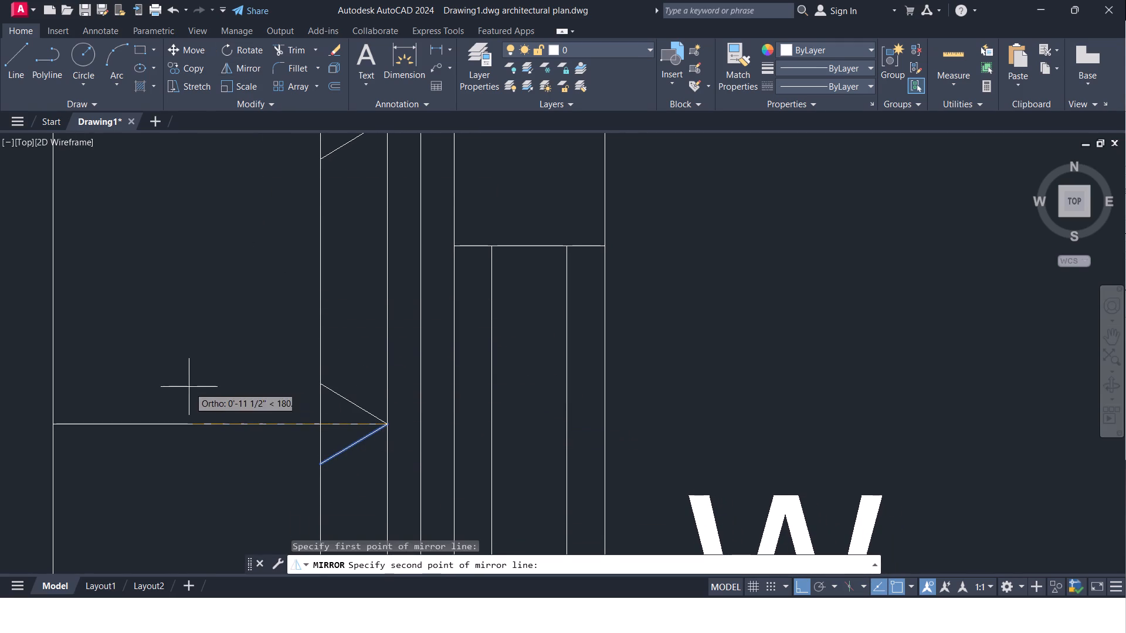
{"action": "left_click", "coordinate": [180, 388]}
{"action": "left_click_drag", "start_coordinate": [194, 436], "coordinate": [180, 388]}
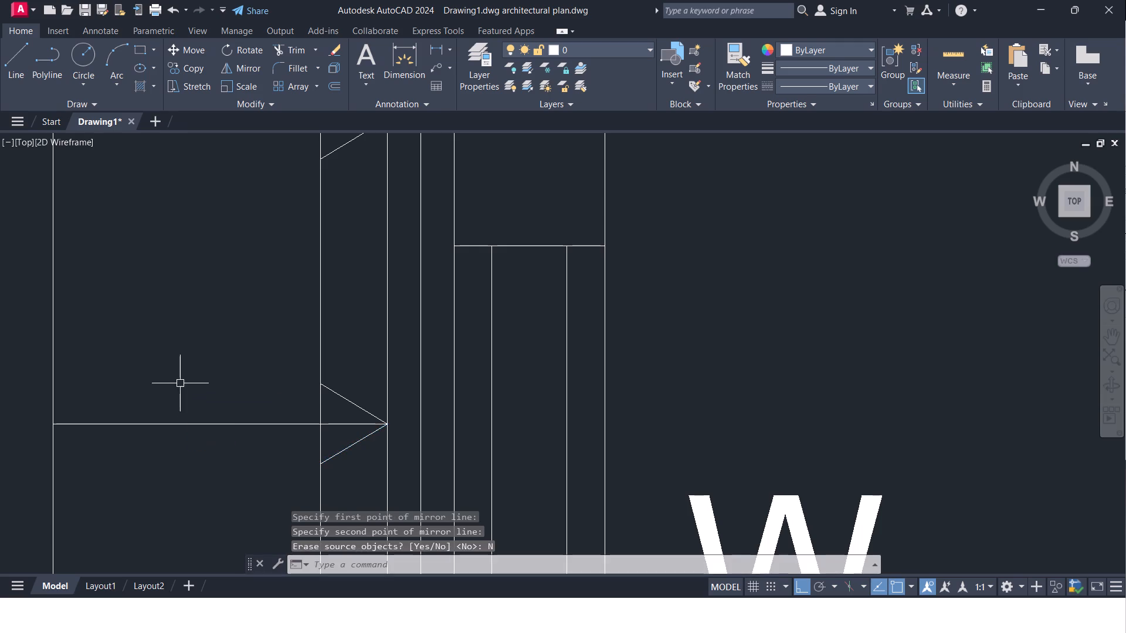
Trim the second seat section's cushion line at both ends, between its diagonals and the seat dividers.
{"action": "scroll", "coordinate": [202, 332], "scroll_direction": "down", "scroll_amount": 1}
{"action": "middle_click", "coordinate": [198, 294]}
{"action": "key", "text": "Escape"}
{"action": "type", "text": "TR"}
{"action": "key", "text": "Return"}
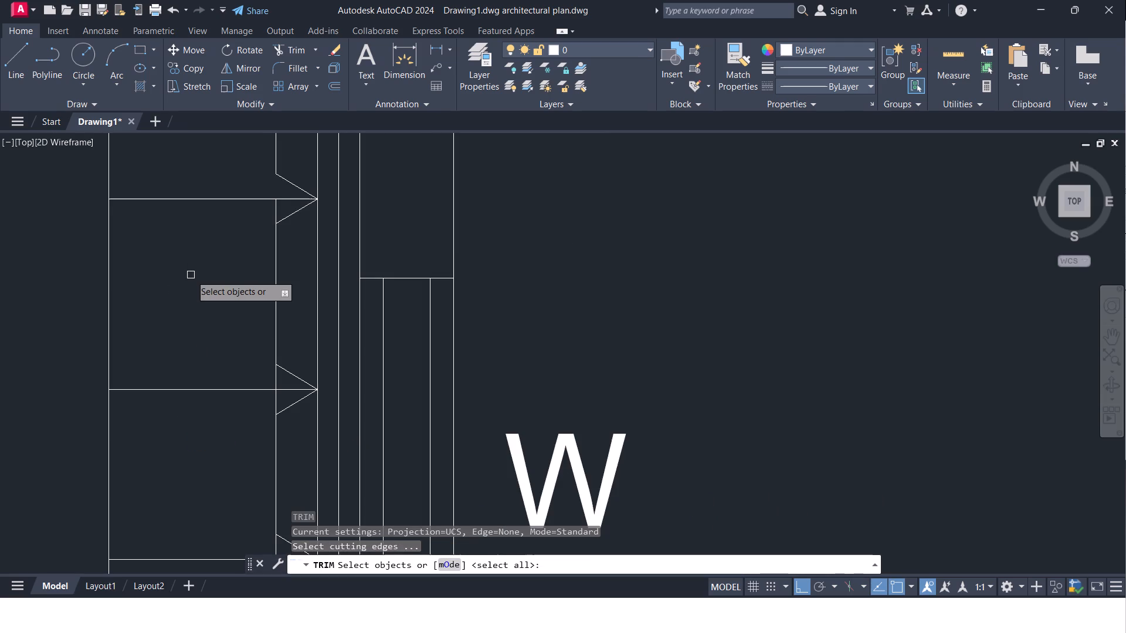
{"action": "key", "text": "Return"}
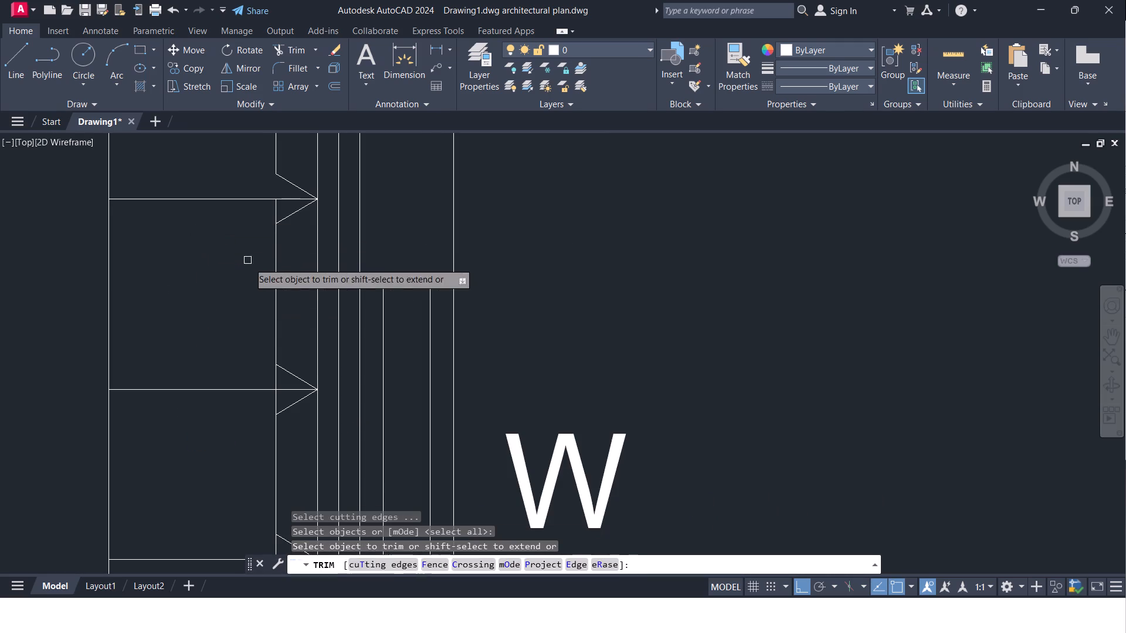
{"action": "left_click", "coordinate": [274, 210]}
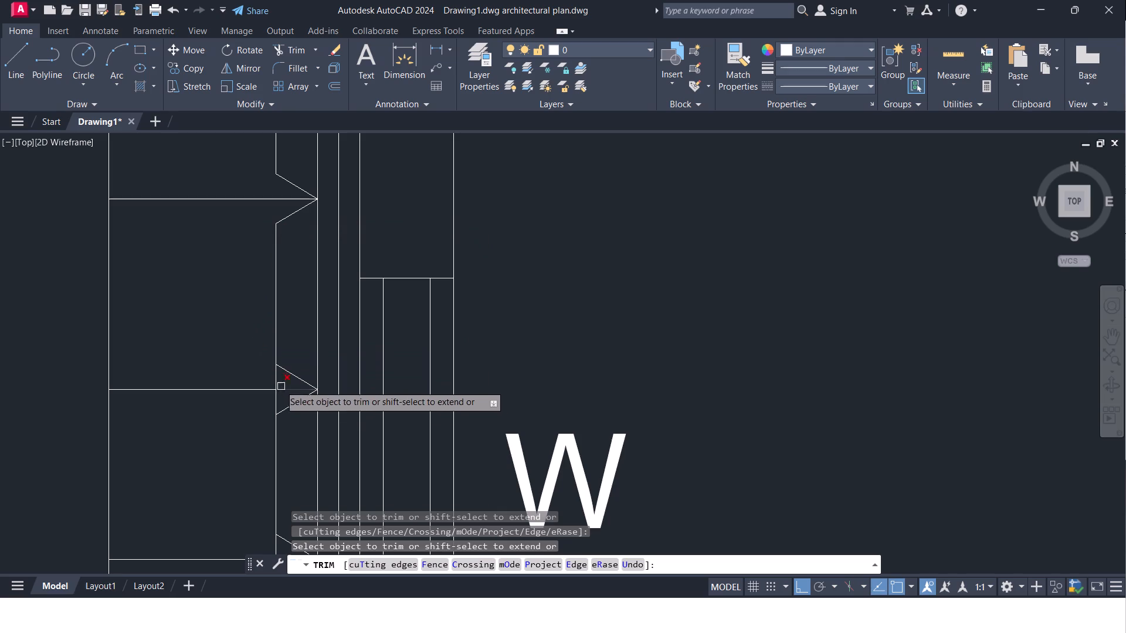
{"action": "left_click", "coordinate": [276, 383]}
{"action": "middle_click_drag", "start_coordinate": [254, 333], "coordinate": [215, 478]}
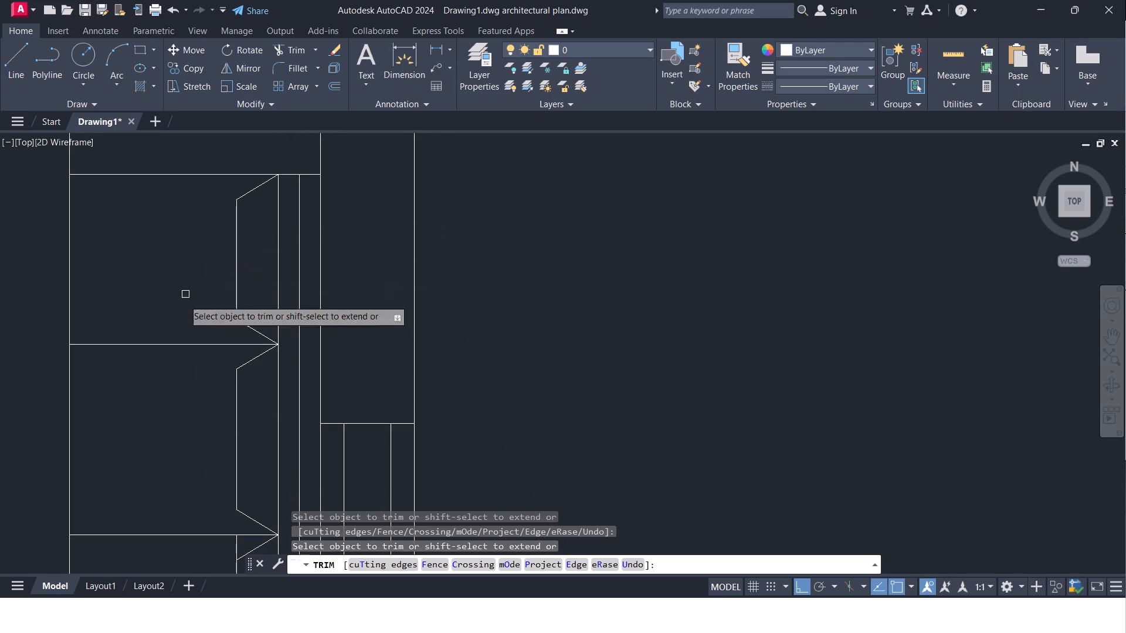
Trim the cushion lines' leftover ends beyond the diagonals in the third and fourth seat sections.
{"action": "middle_click_drag", "start_coordinate": [172, 418], "coordinate": [176, 157]}
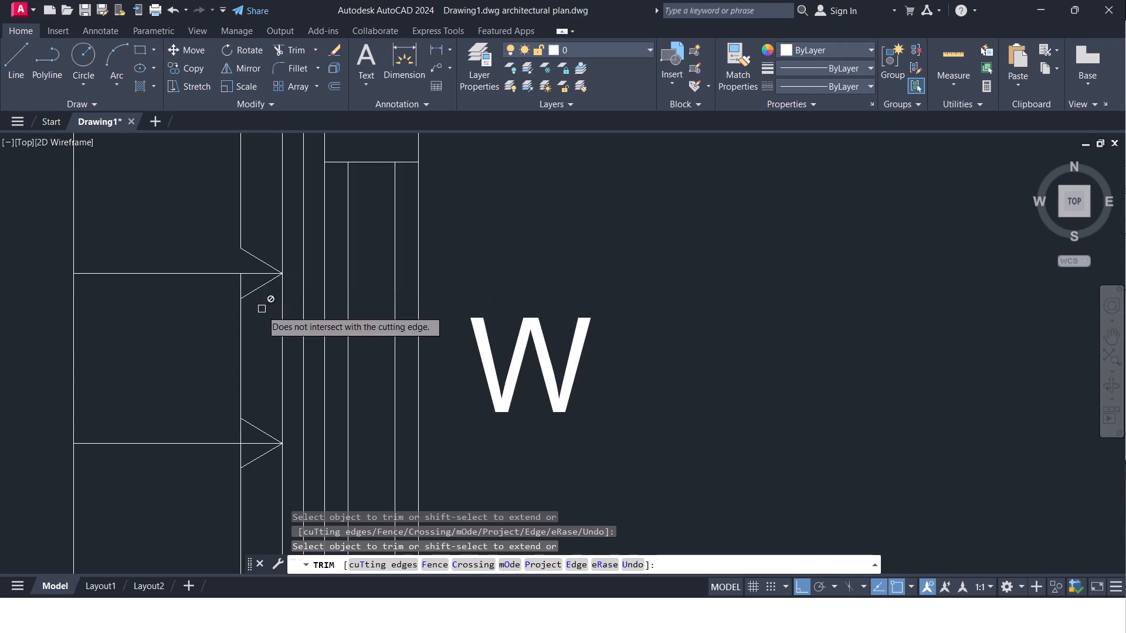
{"action": "scroll", "coordinate": [262, 311], "scroll_direction": "down", "scroll_amount": 1}
{"action": "middle_click_drag", "start_coordinate": [262, 311], "coordinate": [301, 215]}
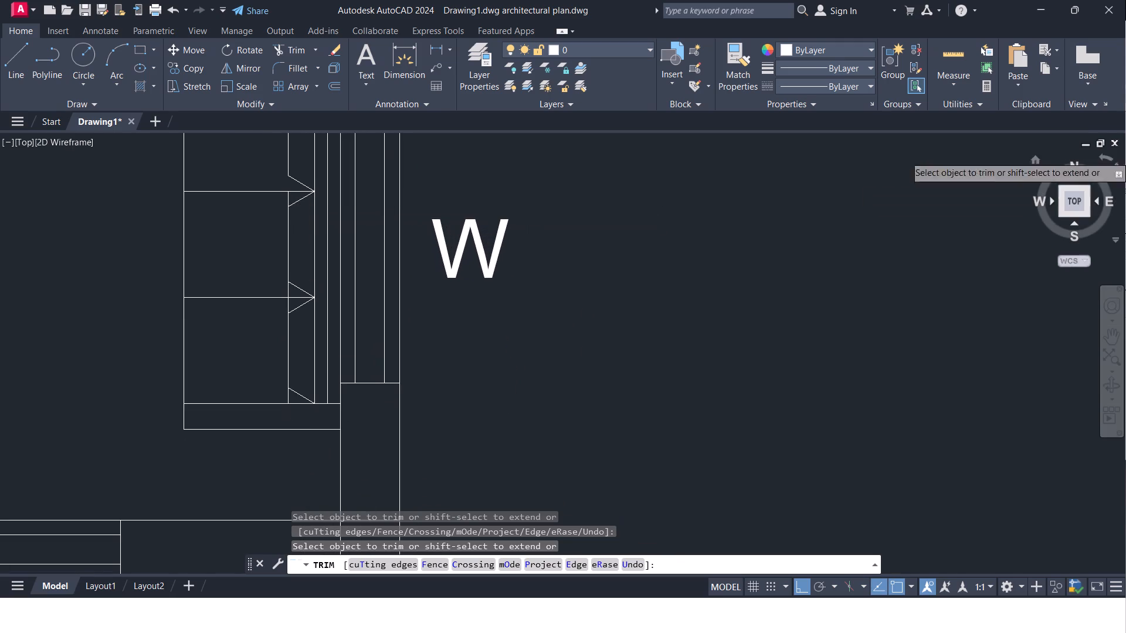
{"action": "left_click", "coordinate": [287, 198]}
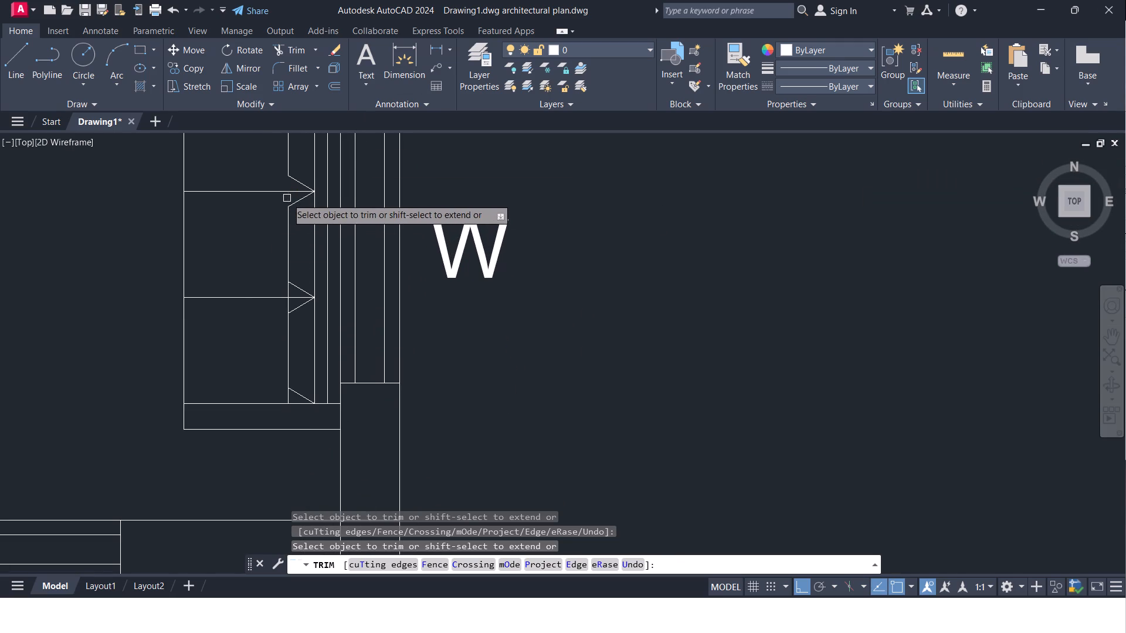
{"action": "left_click", "coordinate": [286, 291]}
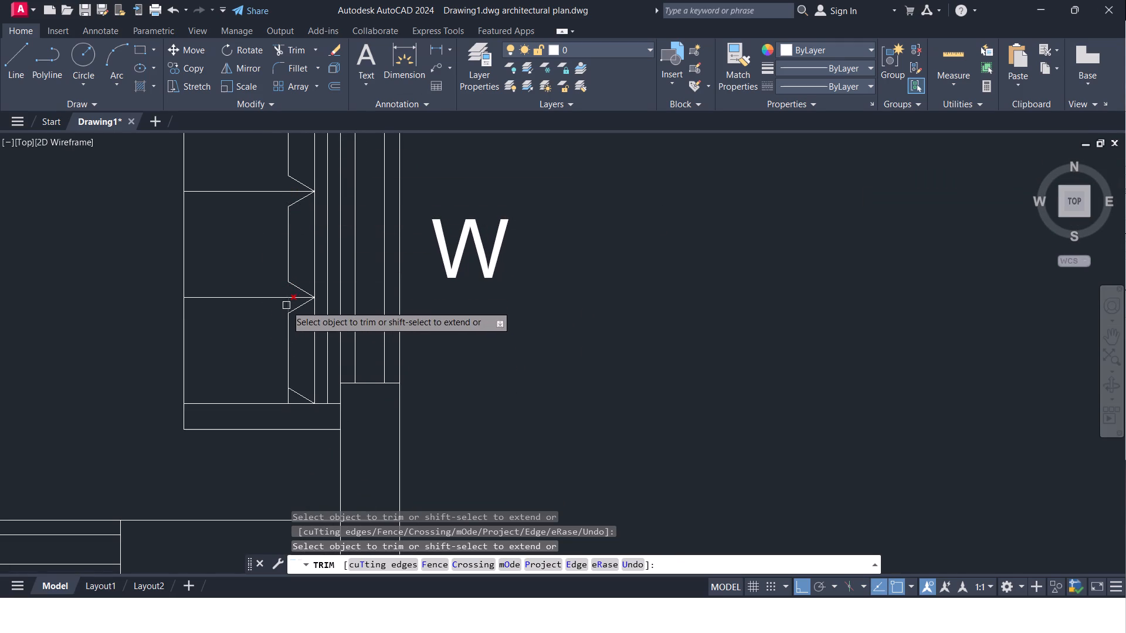
{"action": "left_click", "coordinate": [286, 305]}
{"action": "left_click", "coordinate": [286, 396]}
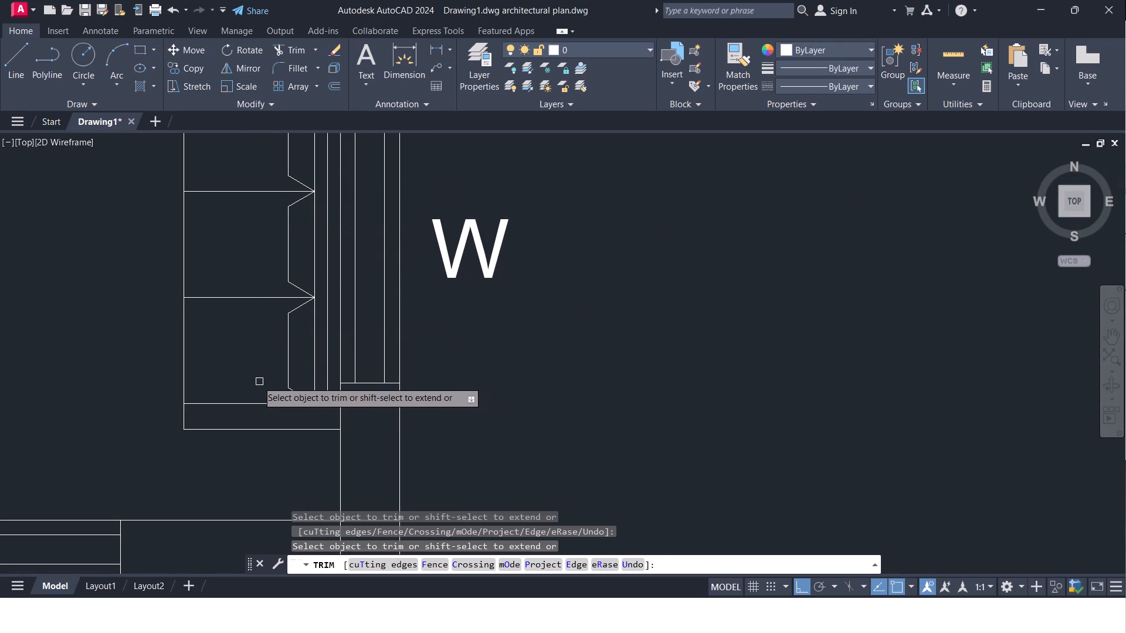
Inspect the sofa's trimmed cushion outlines, both within the living room and in close view.
{"action": "middle_click_drag", "start_coordinate": [225, 371], "coordinate": [280, 393]}
{"action": "scroll", "coordinate": [280, 393], "scroll_direction": "down", "scroll_amount": 3}
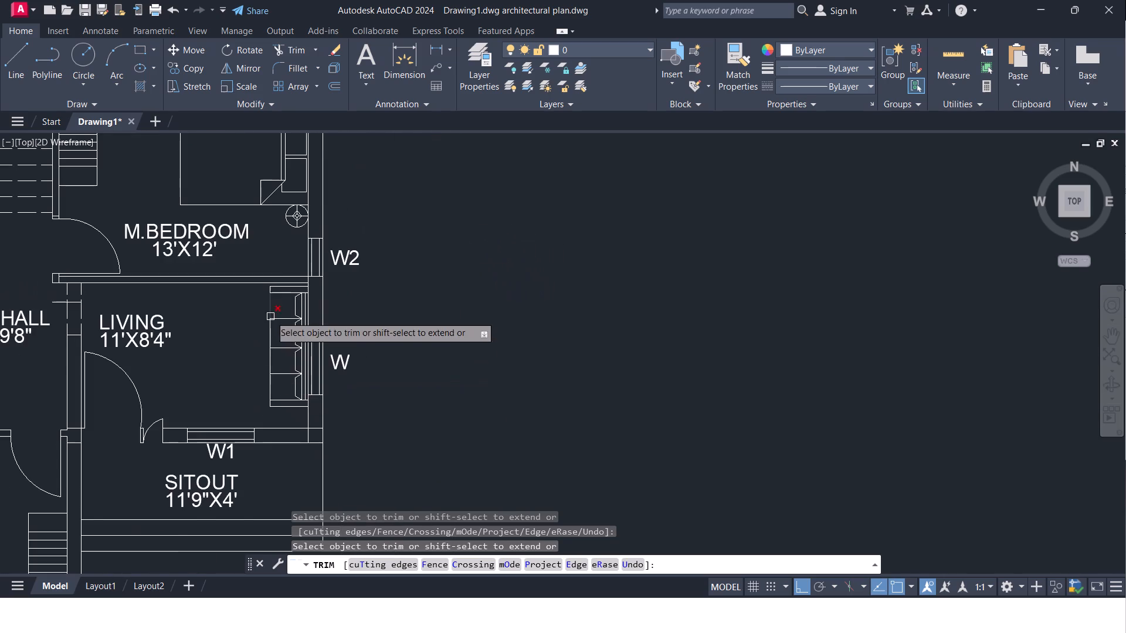
{"action": "scroll", "coordinate": [270, 316], "scroll_direction": "up", "scroll_amount": 2}
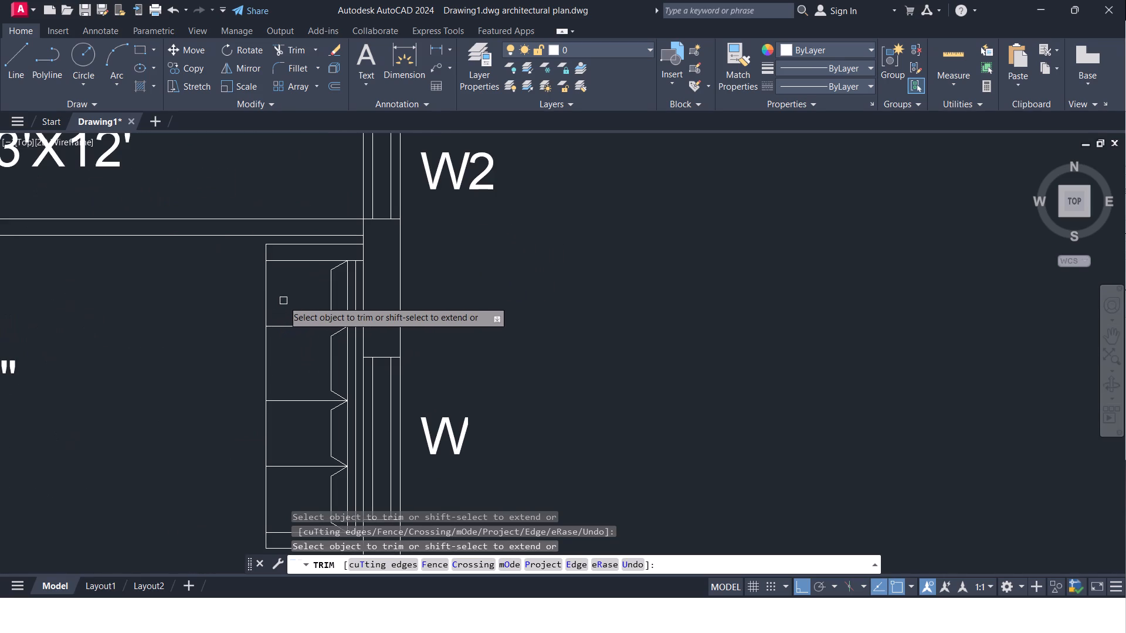
{"action": "scroll", "coordinate": [283, 301], "scroll_direction": "down", "scroll_amount": 2}
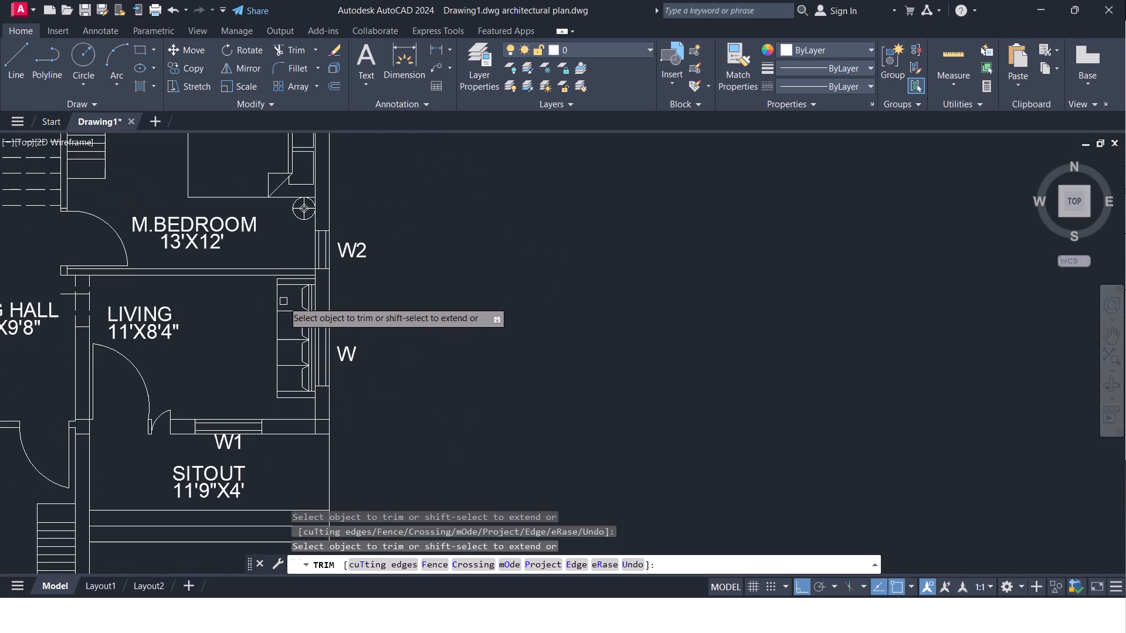
{"action": "middle_click_drag", "start_coordinate": [283, 301], "coordinate": [300, 293]}
{"action": "scroll", "coordinate": [300, 293], "scroll_direction": "up", "scroll_amount": 2}
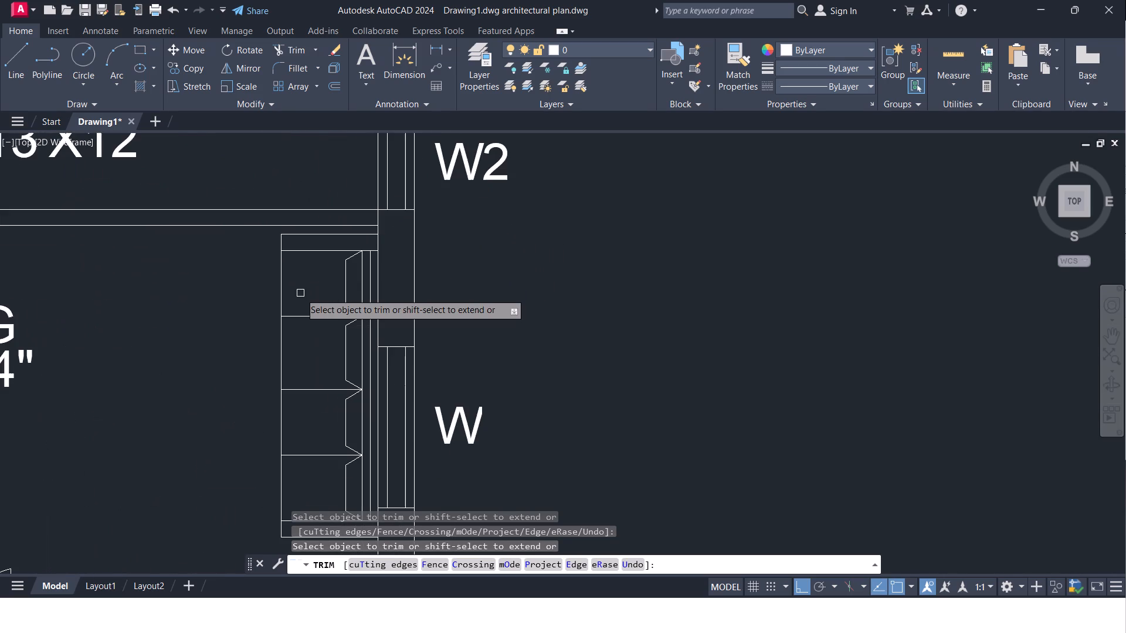
{"action": "middle_click_drag", "start_coordinate": [329, 300], "coordinate": [318, 284]}
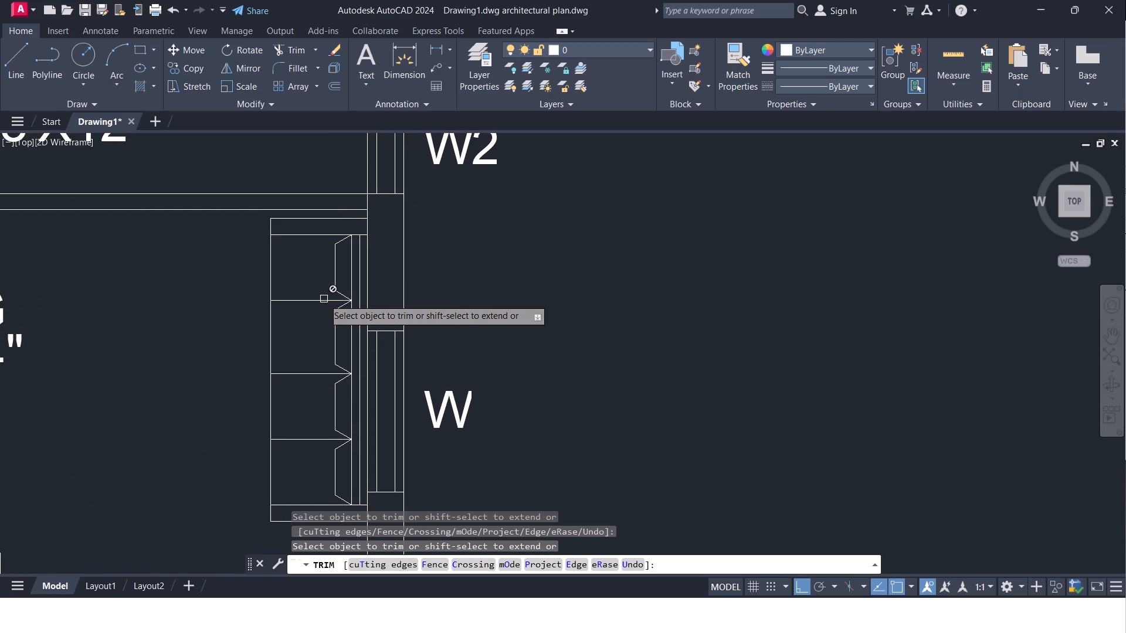
{"action": "scroll", "coordinate": [331, 300], "scroll_direction": "up", "scroll_amount": 2}
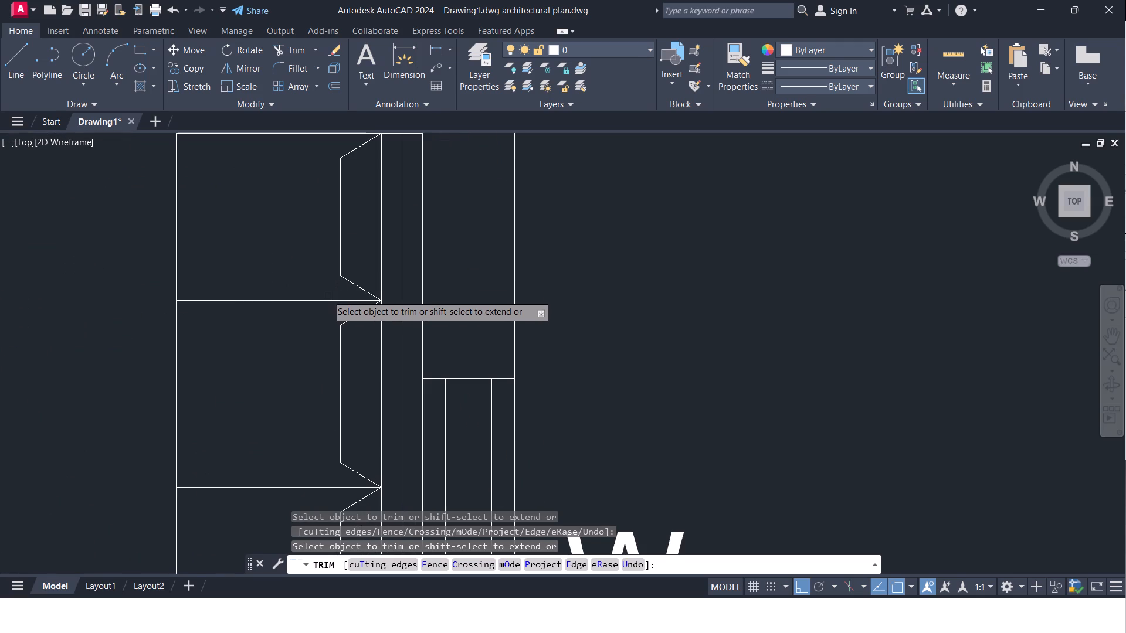
{"action": "key", "text": "Escape"}
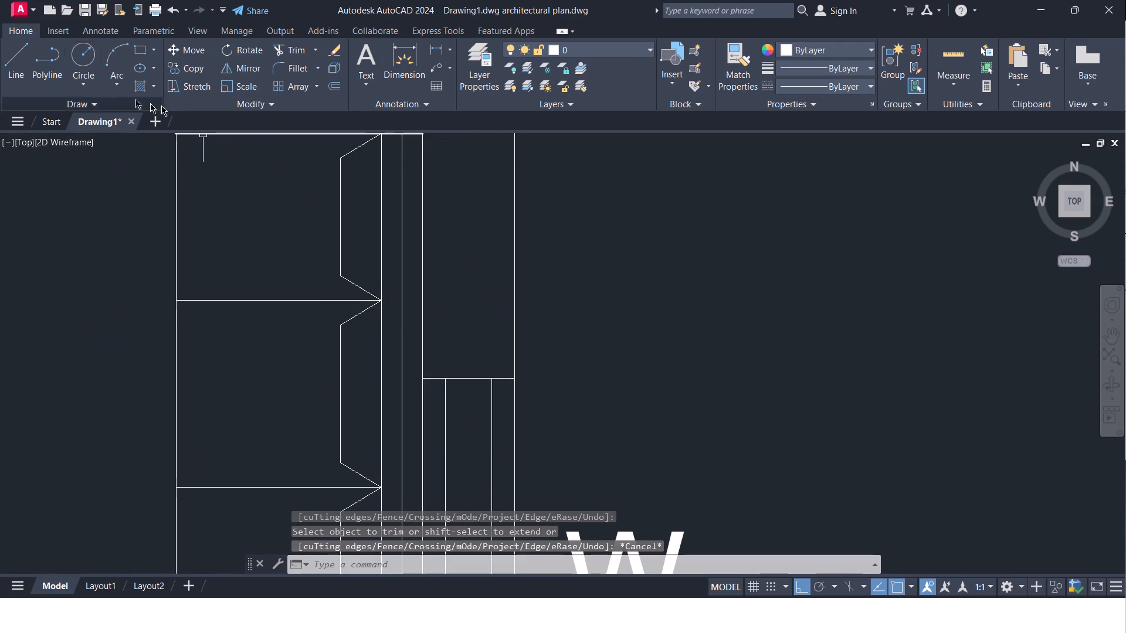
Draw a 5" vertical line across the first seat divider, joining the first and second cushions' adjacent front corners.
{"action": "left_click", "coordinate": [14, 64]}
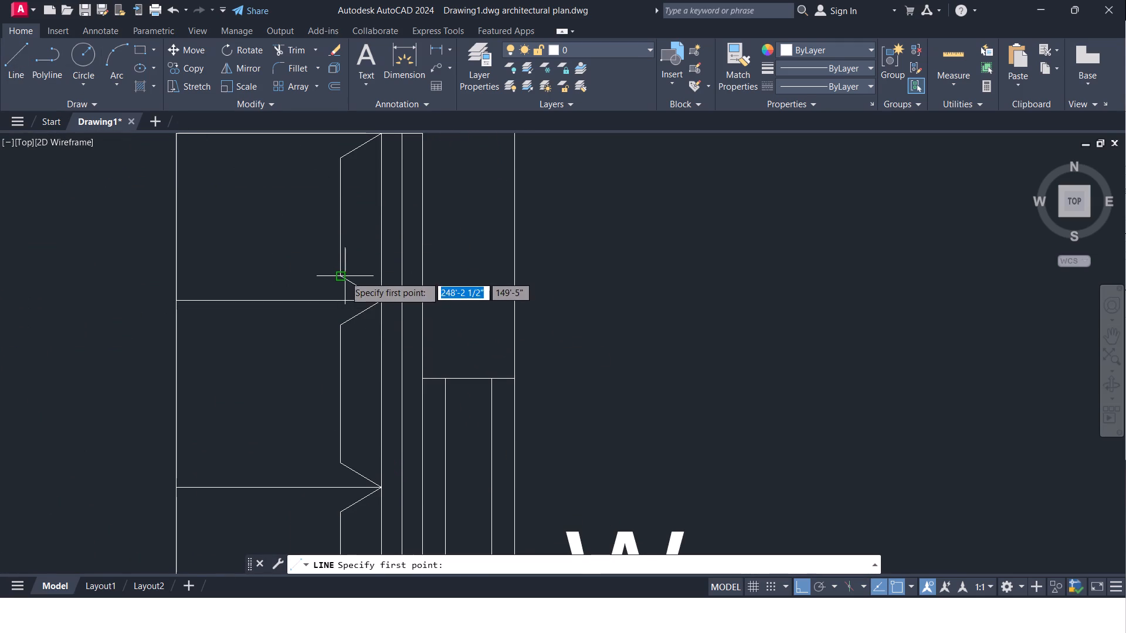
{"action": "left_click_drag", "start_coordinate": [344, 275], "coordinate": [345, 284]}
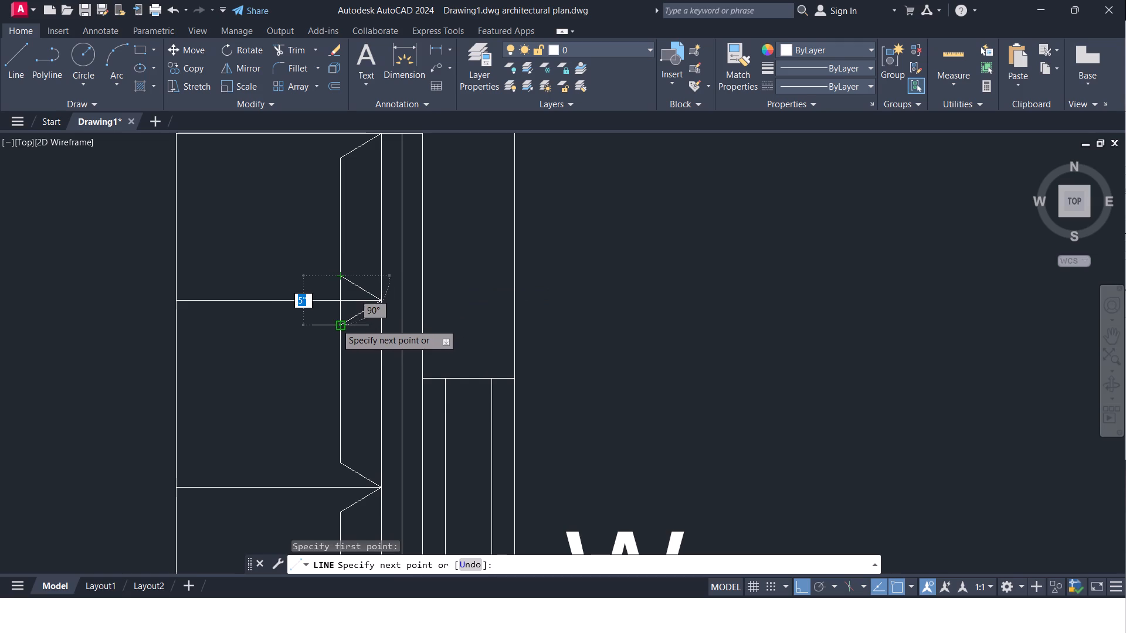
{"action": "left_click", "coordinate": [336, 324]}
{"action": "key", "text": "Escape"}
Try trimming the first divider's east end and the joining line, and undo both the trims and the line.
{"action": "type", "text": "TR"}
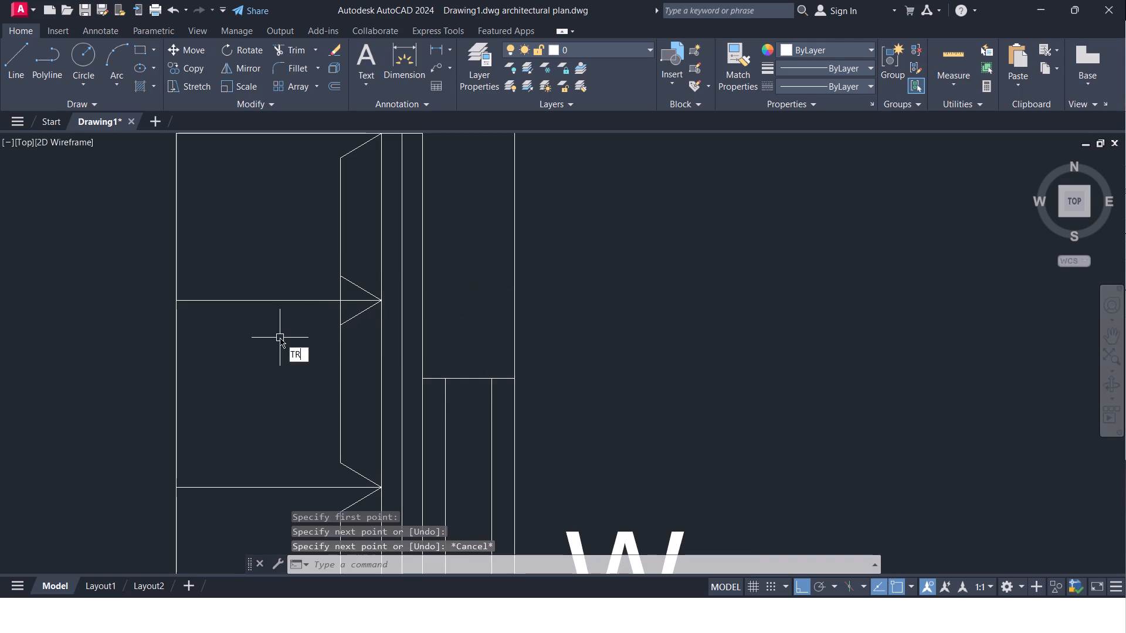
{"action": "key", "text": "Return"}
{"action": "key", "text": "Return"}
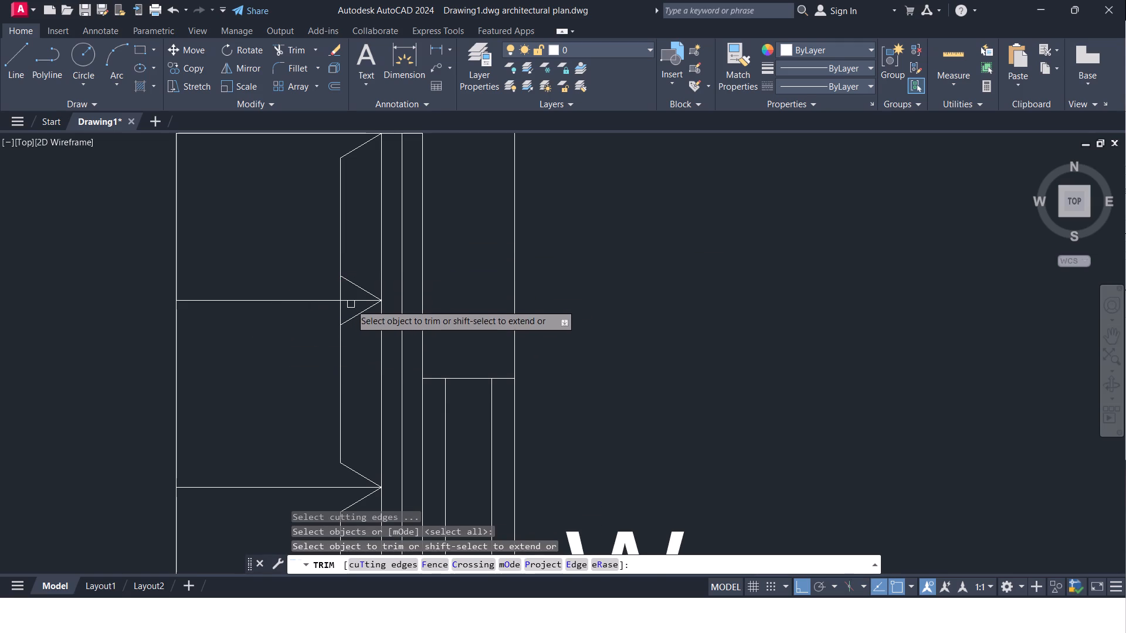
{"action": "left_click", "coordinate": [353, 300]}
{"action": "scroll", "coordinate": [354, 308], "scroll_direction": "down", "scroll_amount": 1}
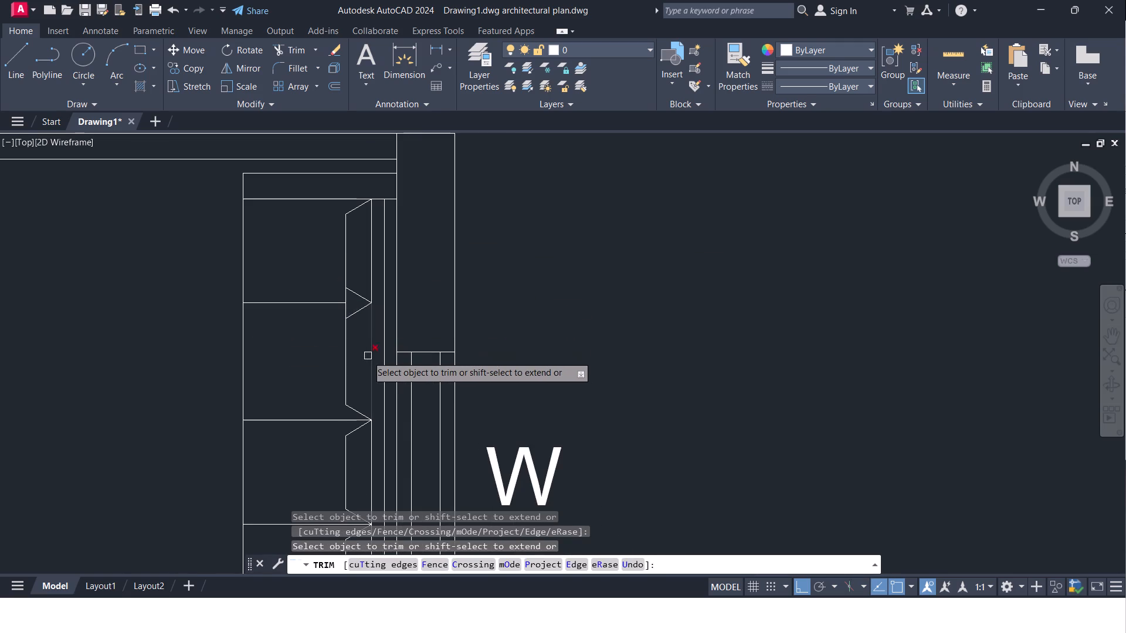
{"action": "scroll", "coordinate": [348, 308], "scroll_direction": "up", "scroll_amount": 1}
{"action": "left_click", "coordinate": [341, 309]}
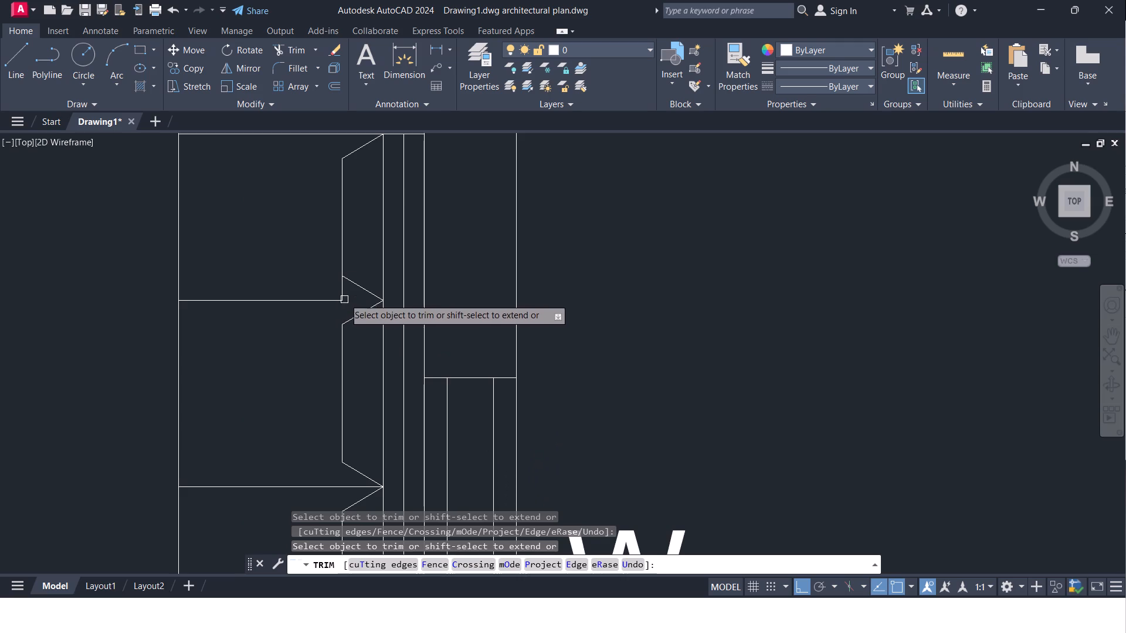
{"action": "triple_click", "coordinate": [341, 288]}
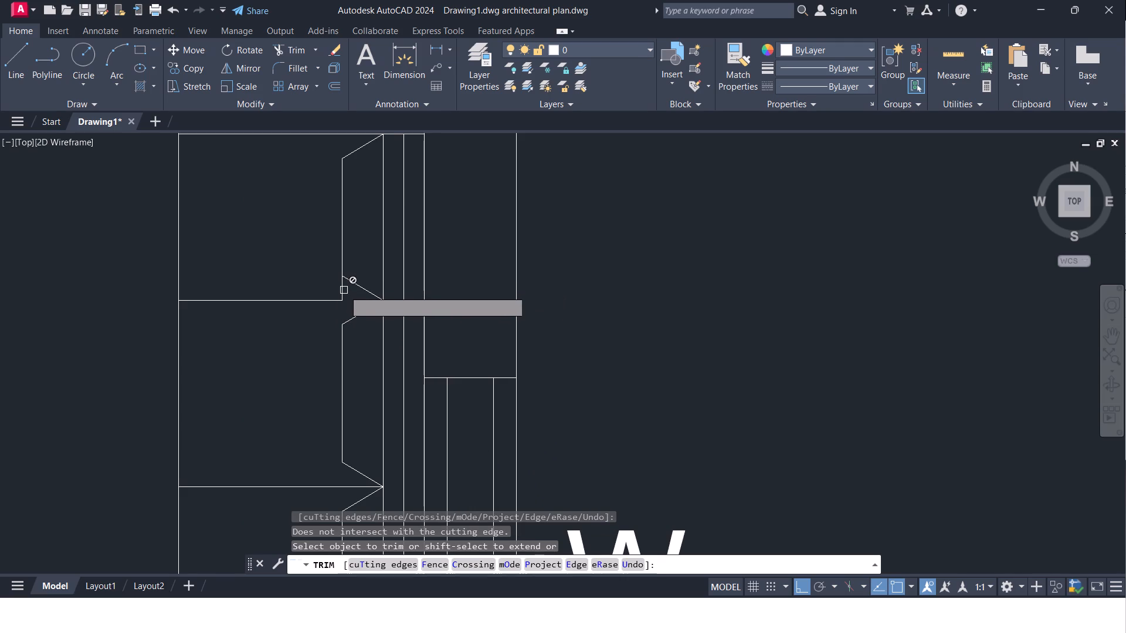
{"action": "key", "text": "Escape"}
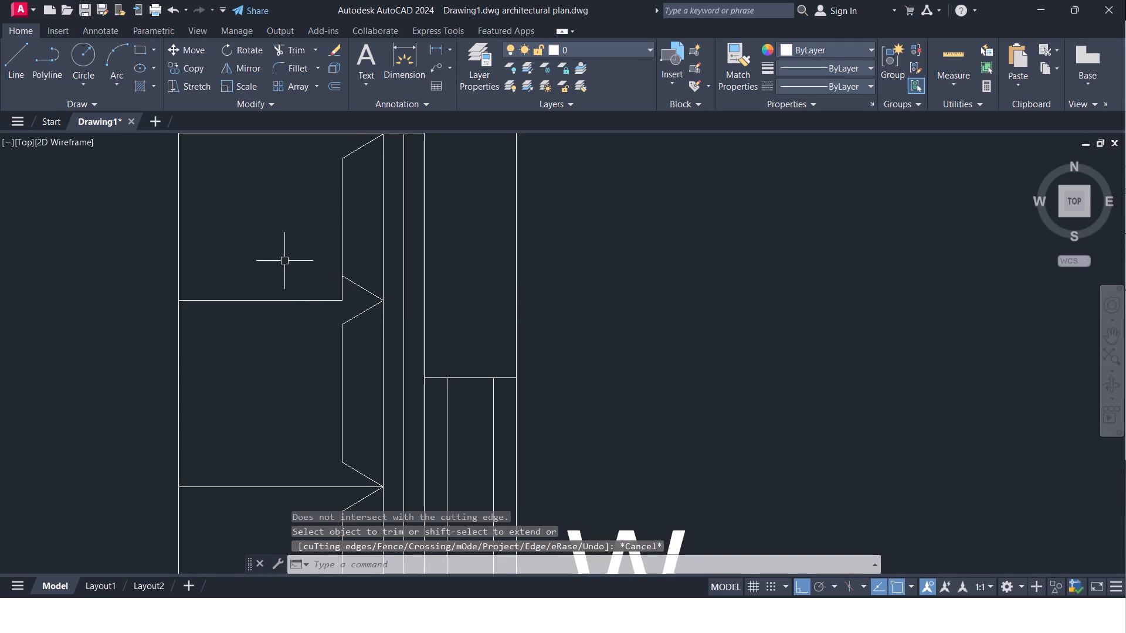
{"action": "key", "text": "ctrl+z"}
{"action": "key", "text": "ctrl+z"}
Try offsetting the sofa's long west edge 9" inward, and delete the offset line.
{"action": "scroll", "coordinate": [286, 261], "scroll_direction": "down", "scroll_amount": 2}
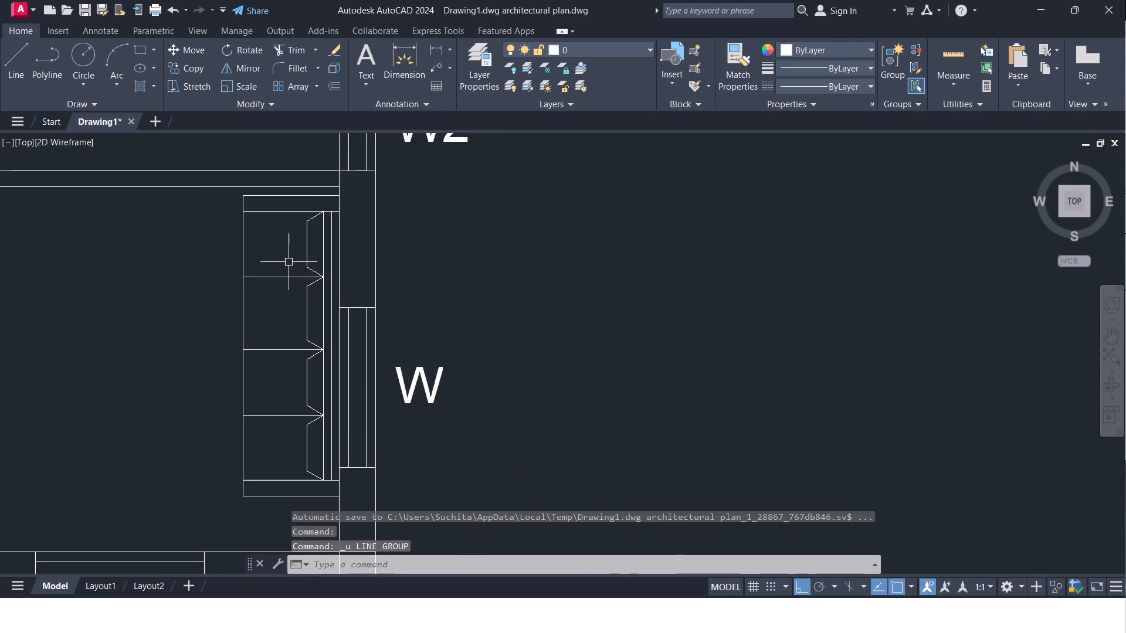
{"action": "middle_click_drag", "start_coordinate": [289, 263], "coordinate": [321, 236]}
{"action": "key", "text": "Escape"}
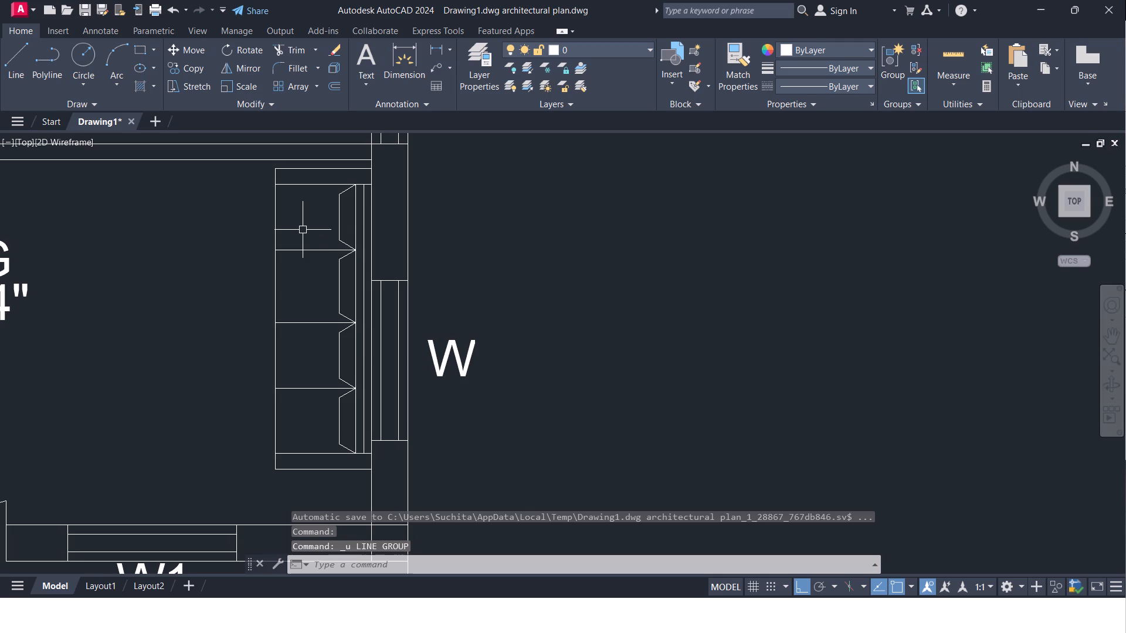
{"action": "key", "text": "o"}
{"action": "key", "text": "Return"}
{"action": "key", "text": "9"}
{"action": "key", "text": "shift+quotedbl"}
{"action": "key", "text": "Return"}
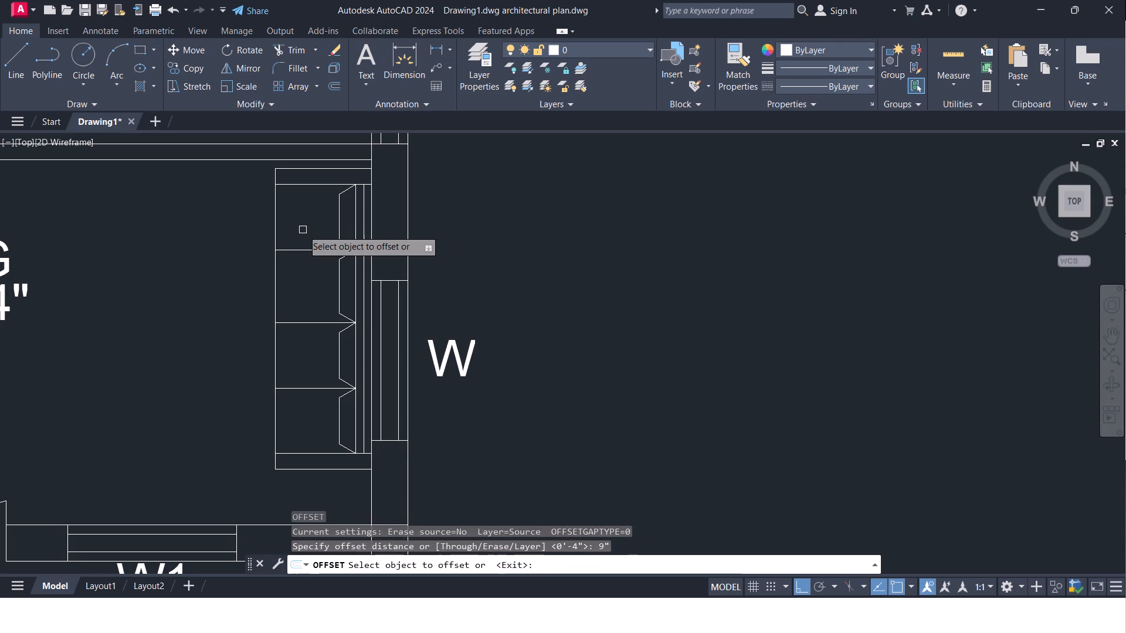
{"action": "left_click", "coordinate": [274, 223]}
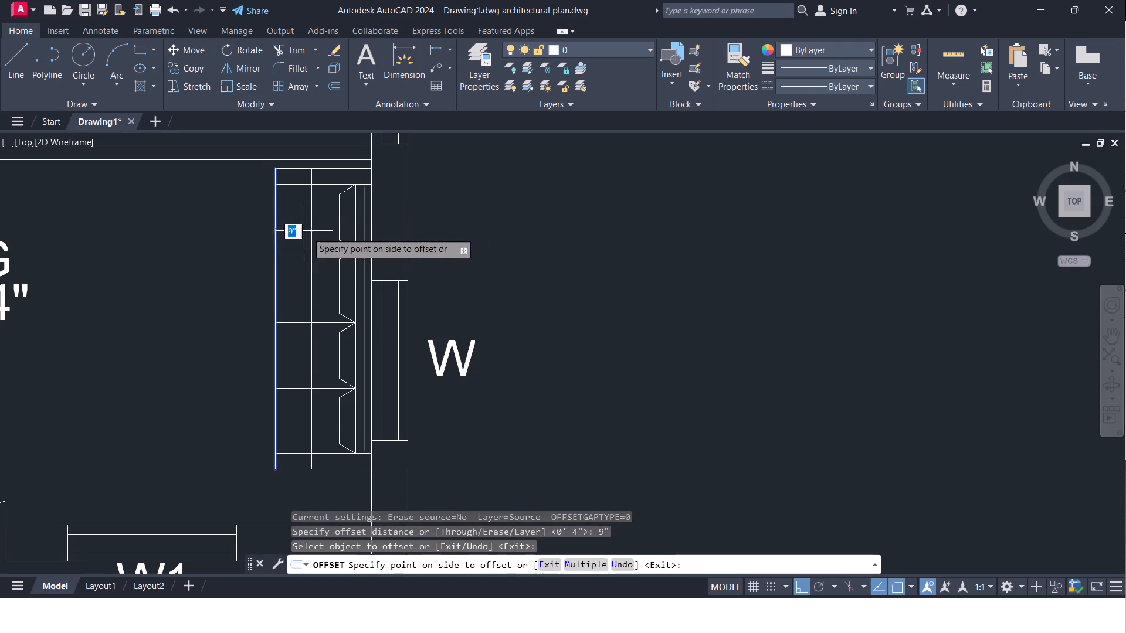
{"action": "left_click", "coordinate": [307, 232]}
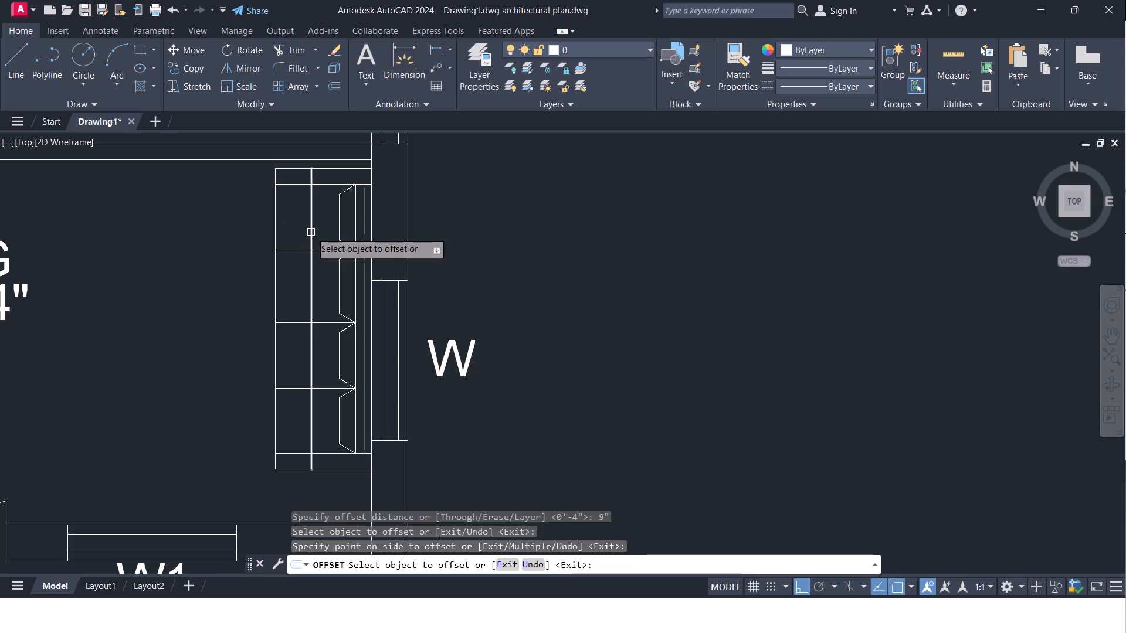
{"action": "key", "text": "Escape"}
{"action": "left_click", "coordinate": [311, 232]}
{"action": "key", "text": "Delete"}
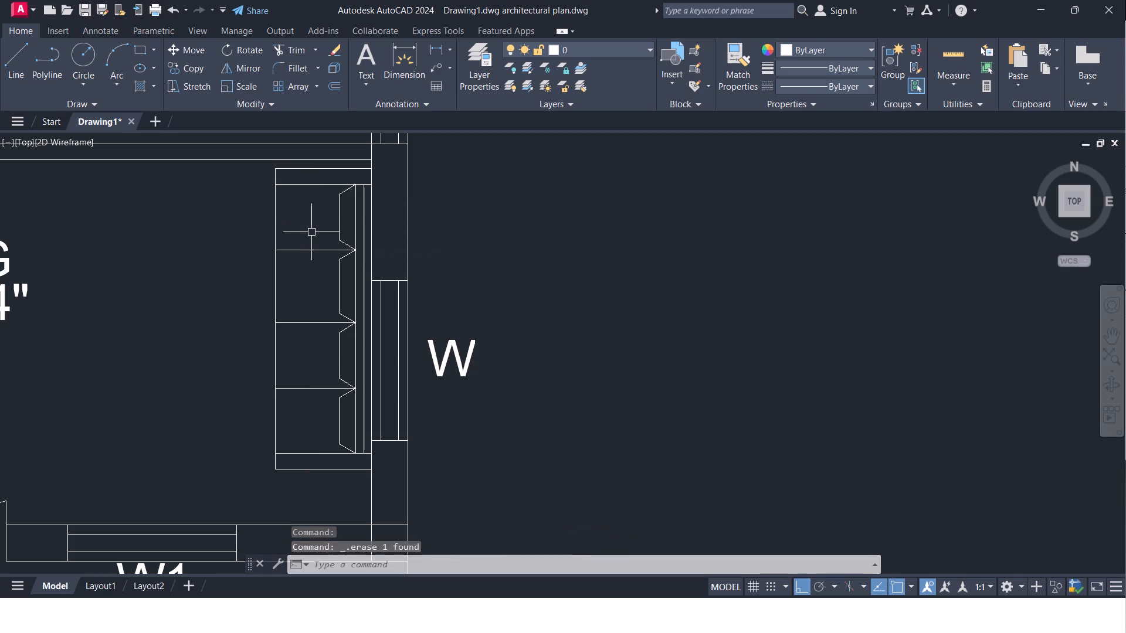
Offset the sofa's long west edge 2" inward, toward the back cushions.
{"action": "key", "text": "o"}
{"action": "key", "text": "Return"}
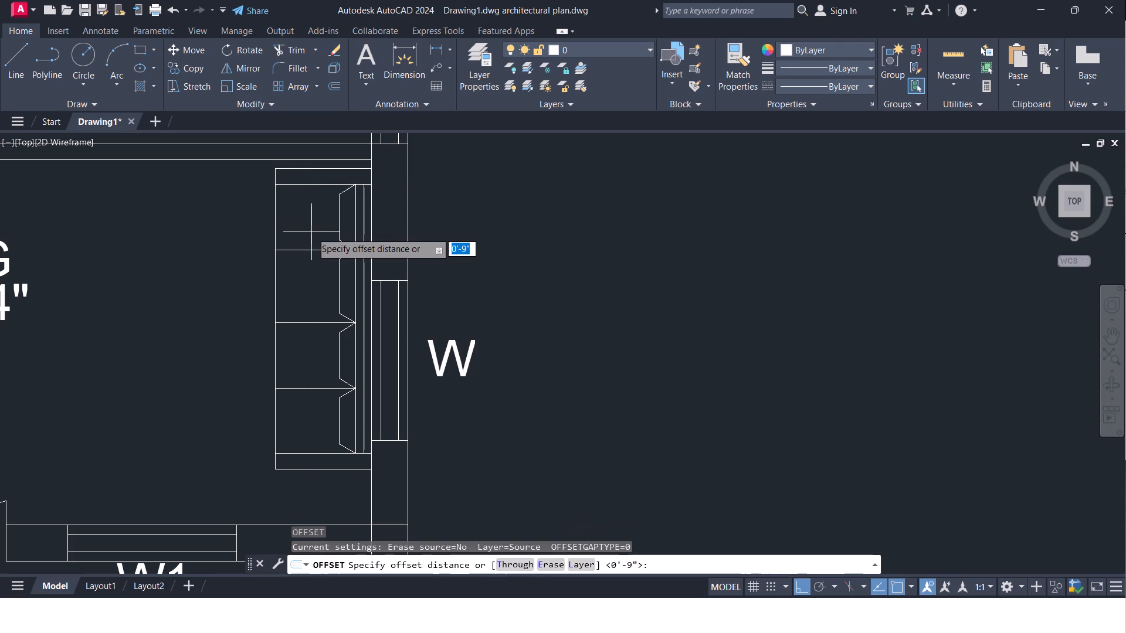
{"action": "type", "text": "2\""}
{"action": "key", "text": "Return"}
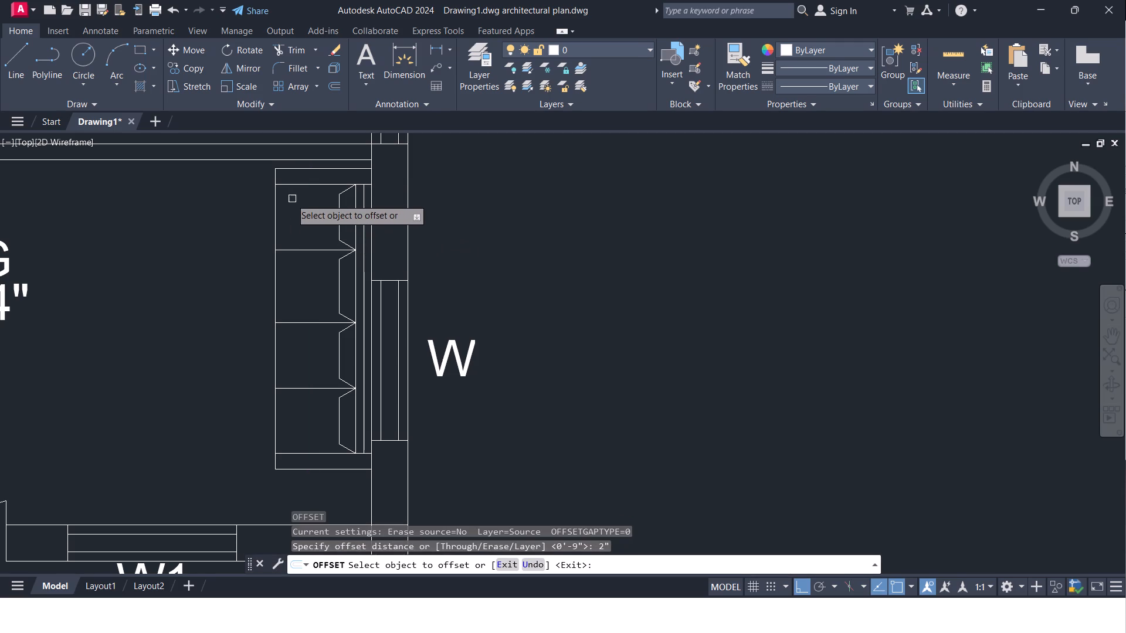
{"action": "left_click", "coordinate": [279, 209]}
{"action": "left_click", "coordinate": [297, 215]}
{"action": "left_click", "coordinate": [273, 213]}
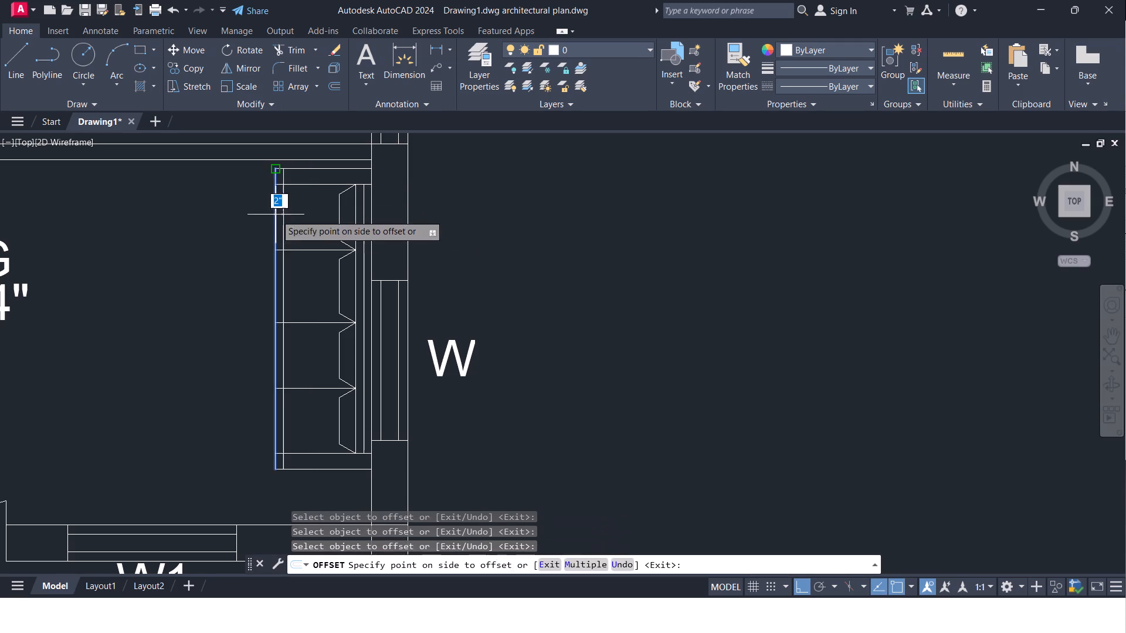
{"action": "left_click", "coordinate": [289, 222]}
{"action": "key", "text": "Escape"}
Trim the north armrest's outer and inner edges back from the sofa's west edge to the 2" offset line.
{"action": "type", "text": "TR"}
{"action": "key", "text": "Return"}
{"action": "key", "text": "Return"}
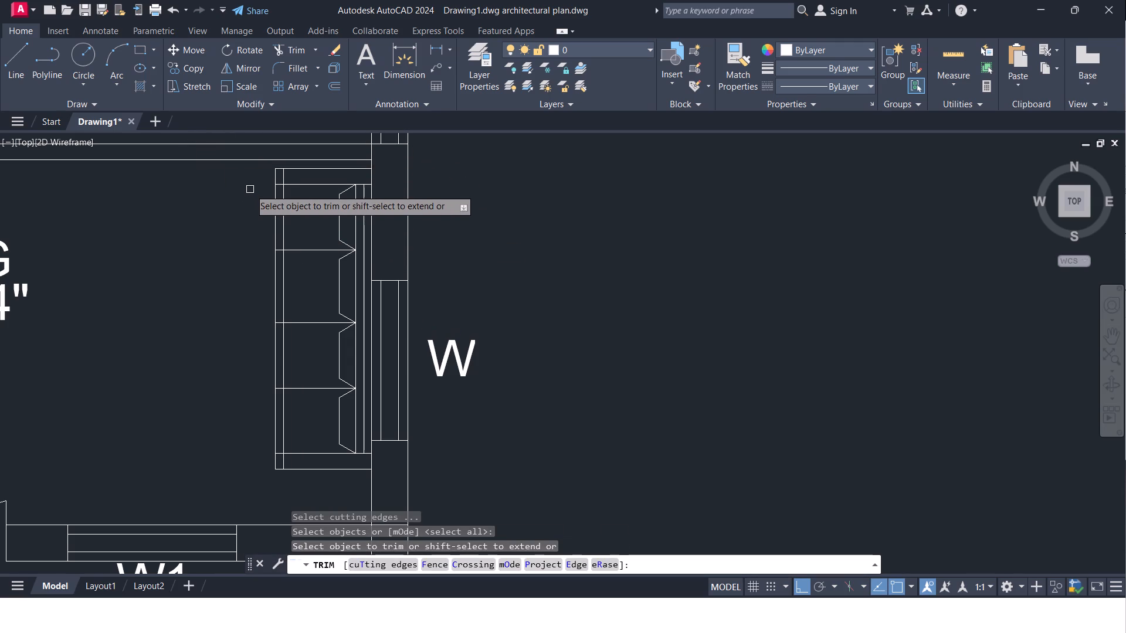
{"action": "scroll", "coordinate": [249, 189], "scroll_direction": "up", "scroll_amount": 1}
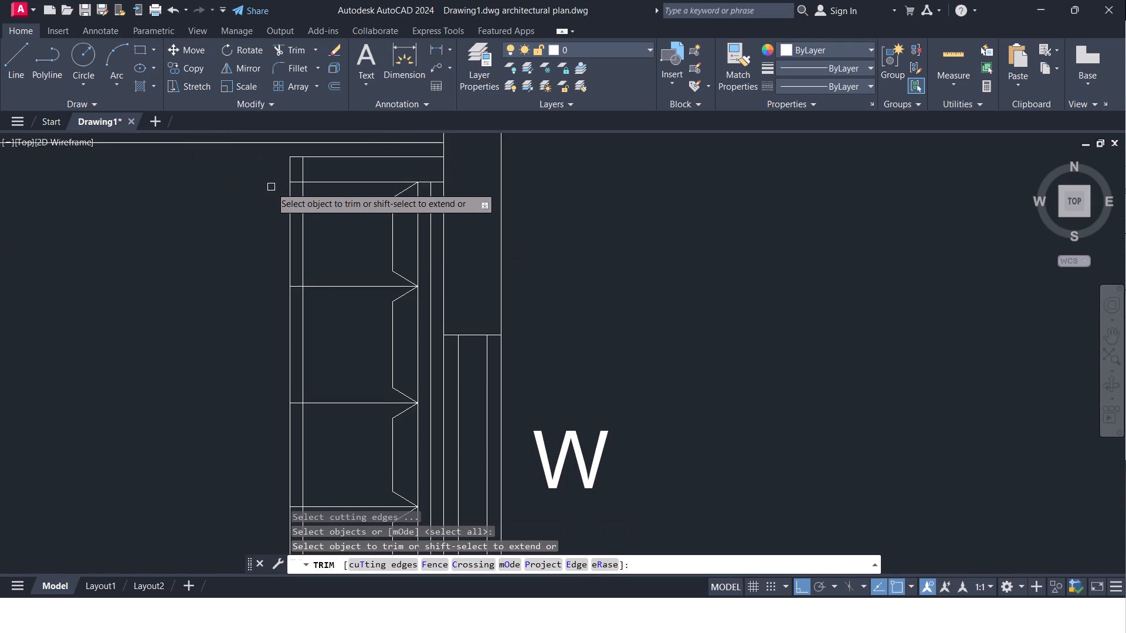
{"action": "middle_click_drag", "start_coordinate": [272, 186], "coordinate": [250, 204]}
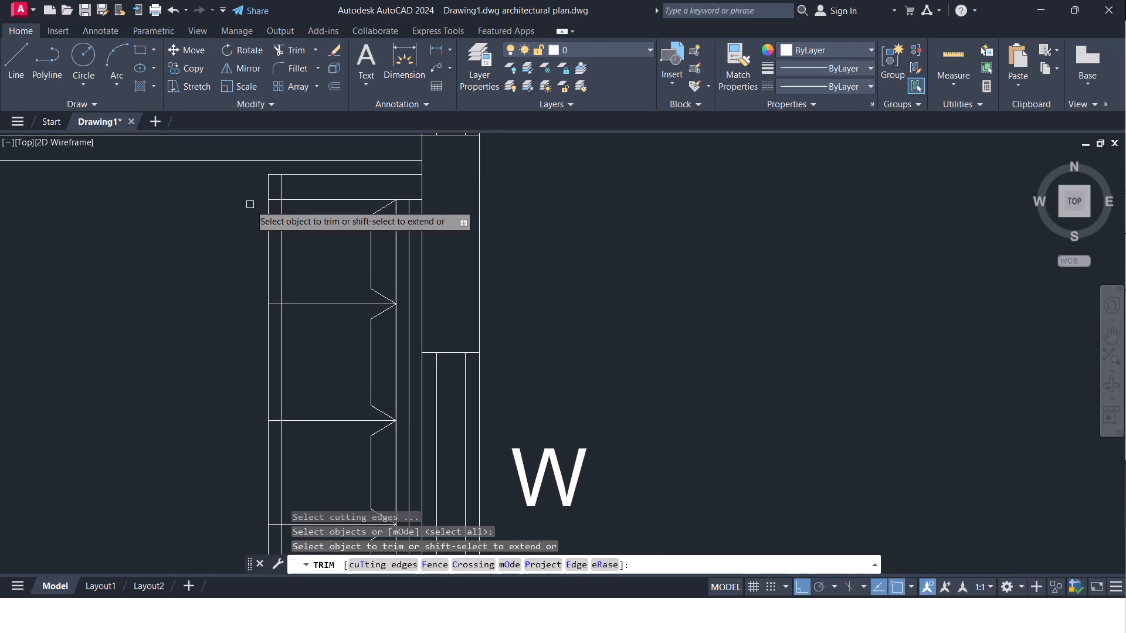
{"action": "scroll", "coordinate": [250, 205], "scroll_direction": "up", "scroll_amount": 1}
{"action": "middle_click_drag", "start_coordinate": [250, 205], "coordinate": [242, 223]}
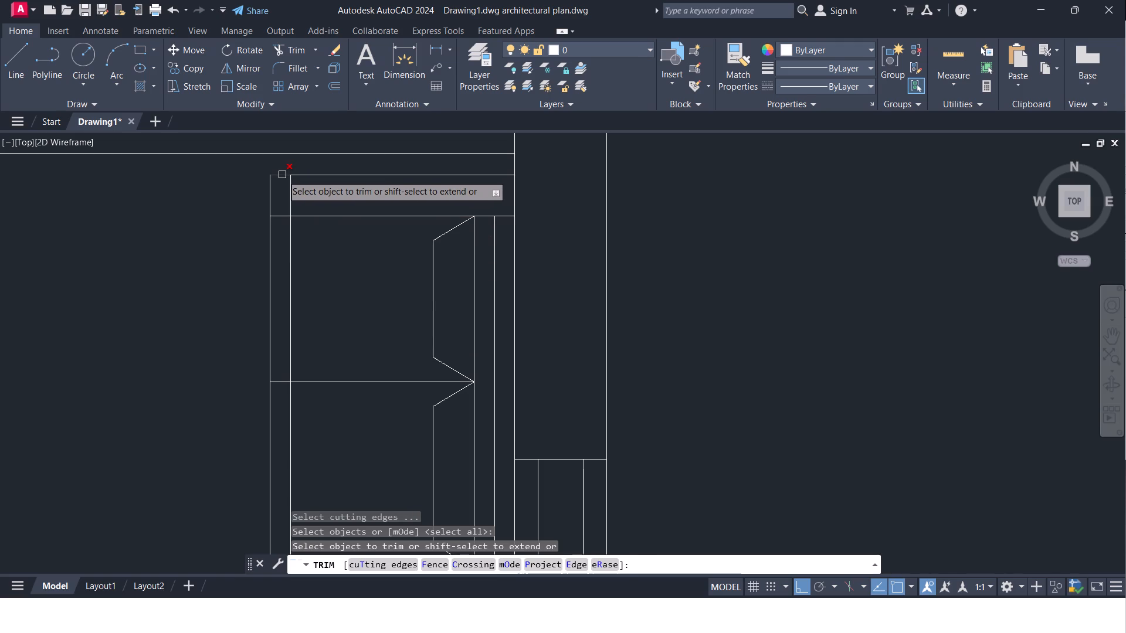
{"action": "left_click", "coordinate": [282, 175]}
{"action": "left_click", "coordinate": [279, 215]}
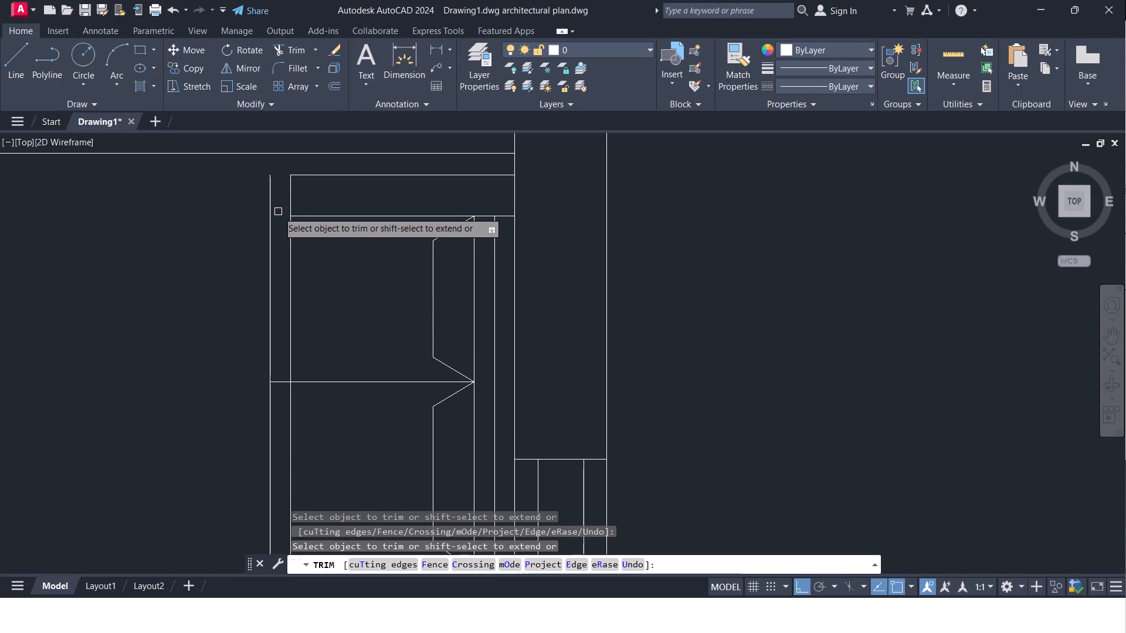
{"action": "scroll", "coordinate": [278, 212], "scroll_direction": "up", "scroll_amount": 1}
{"action": "middle_click", "coordinate": [278, 212]}
{"action": "key", "text": "Escape"}
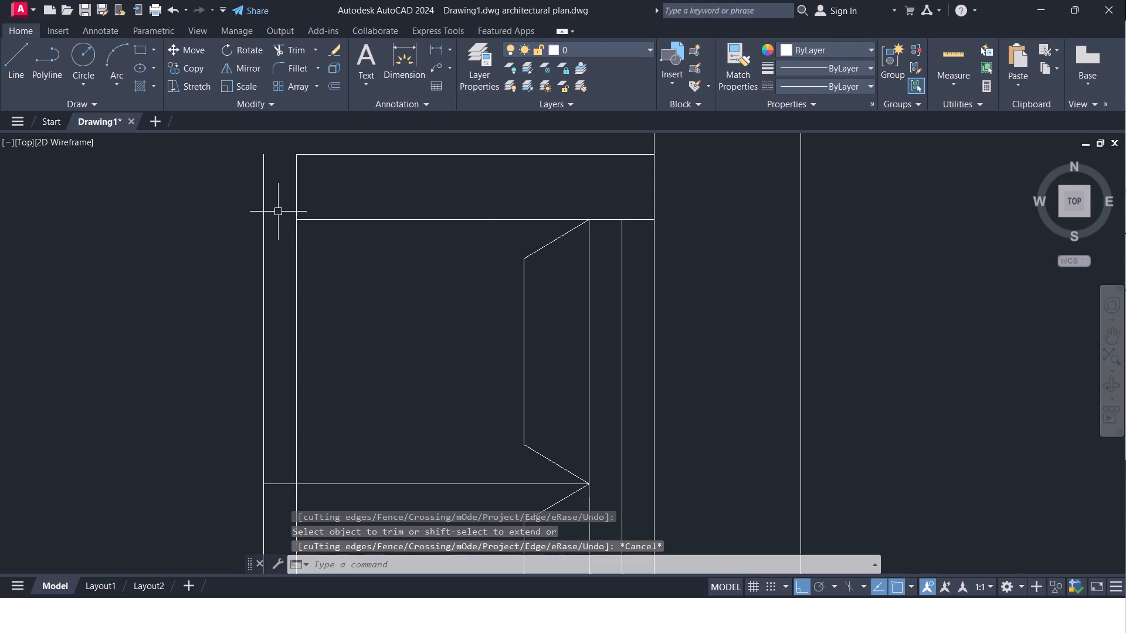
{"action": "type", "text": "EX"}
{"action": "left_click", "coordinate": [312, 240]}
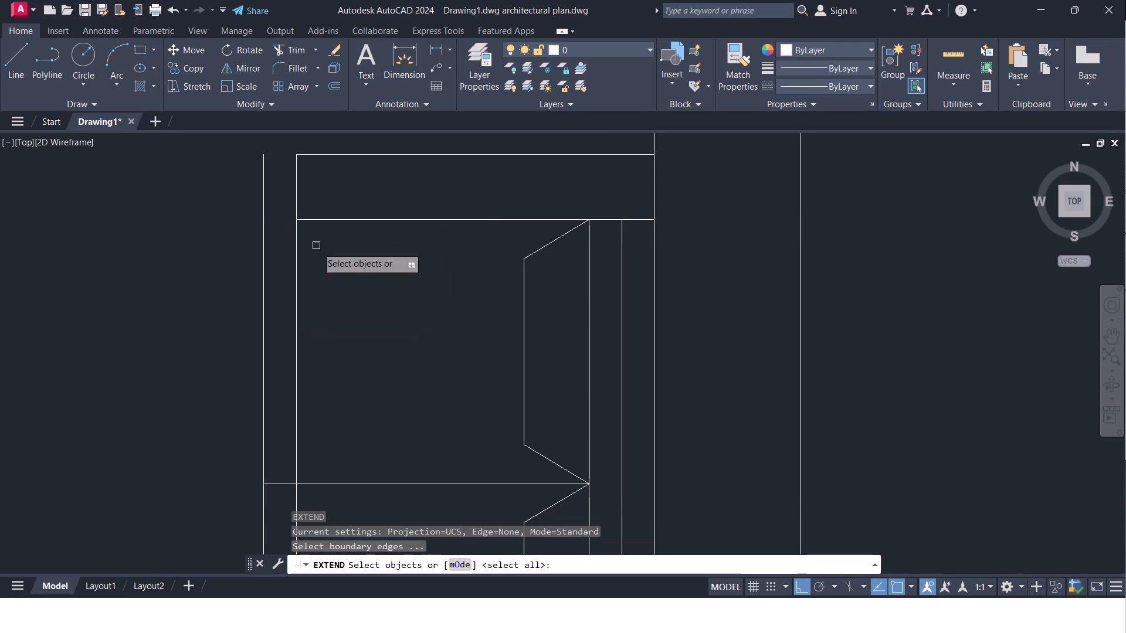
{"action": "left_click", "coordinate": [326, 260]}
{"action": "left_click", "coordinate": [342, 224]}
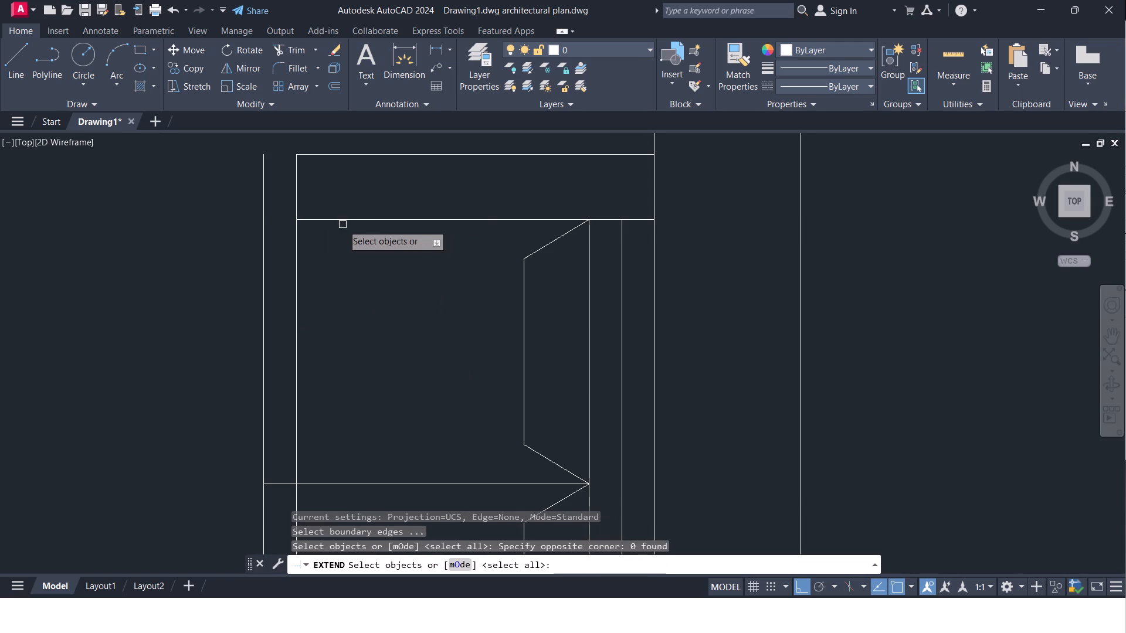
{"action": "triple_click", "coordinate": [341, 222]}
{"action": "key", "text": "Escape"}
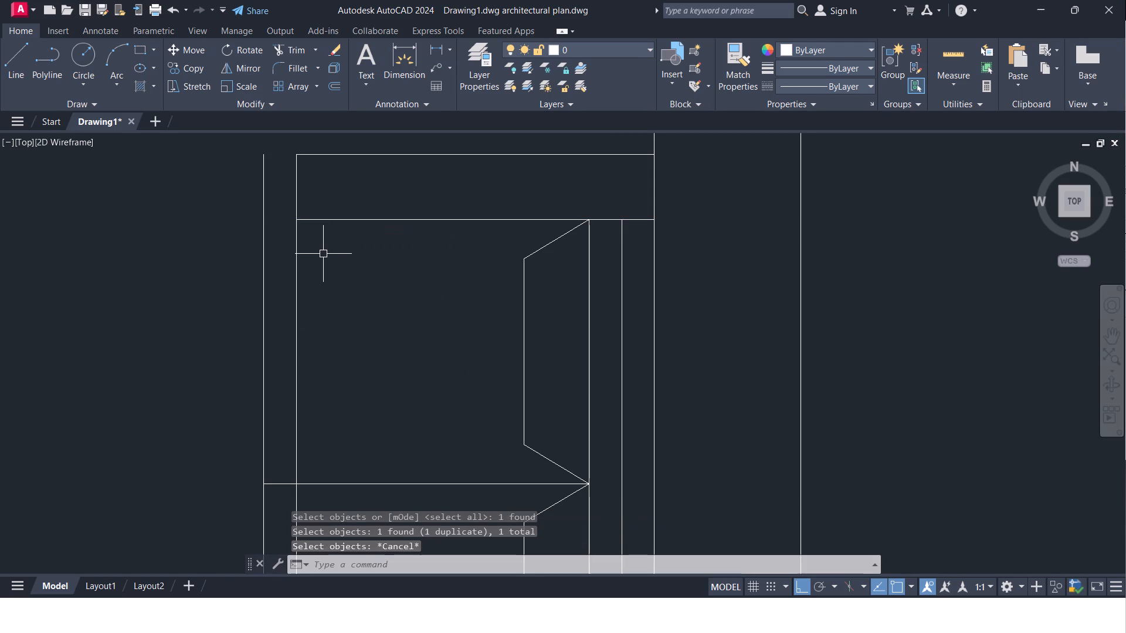
Extend the north armrest's inner edge west to meet the sofa's long west edge.
{"action": "type", "text": "EX"}
{"action": "key", "text": "Return"}
{"action": "key", "text": "Return"}
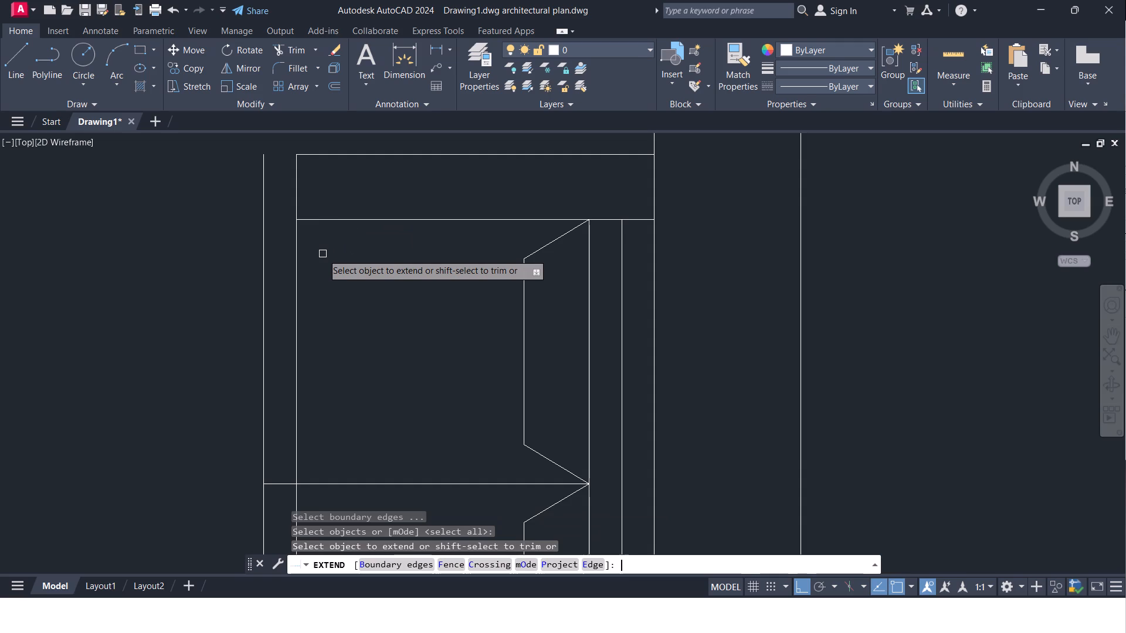
{"action": "left_click", "coordinate": [324, 223]}
{"action": "middle_click_drag", "start_coordinate": [331, 259], "coordinate": [336, 293]}
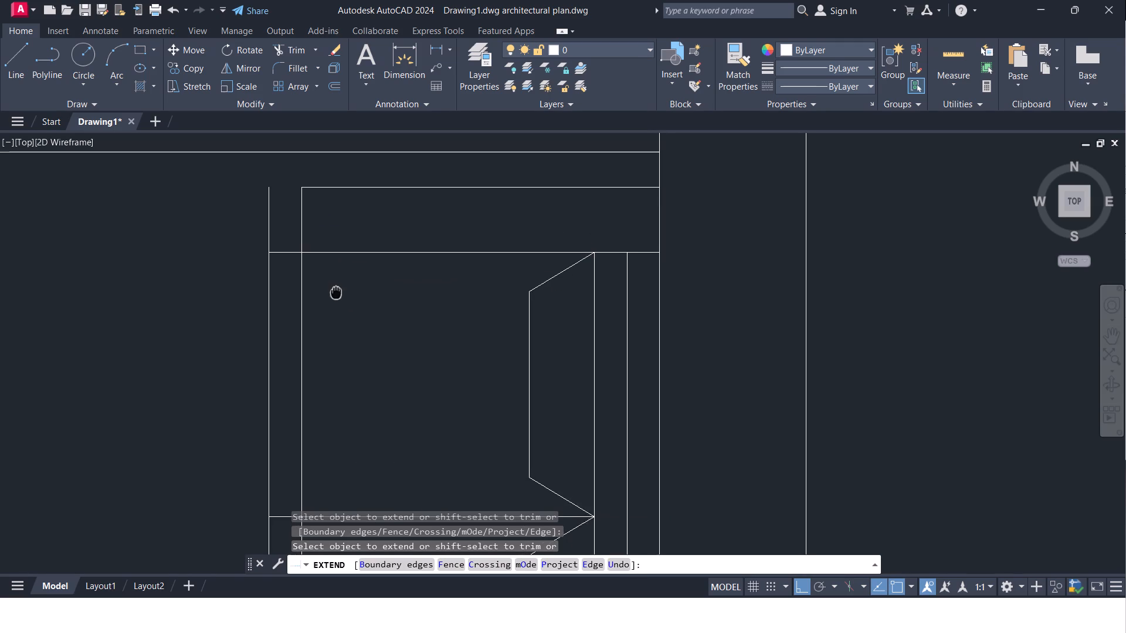
{"action": "middle_click_drag", "start_coordinate": [336, 293], "coordinate": [336, 295]}
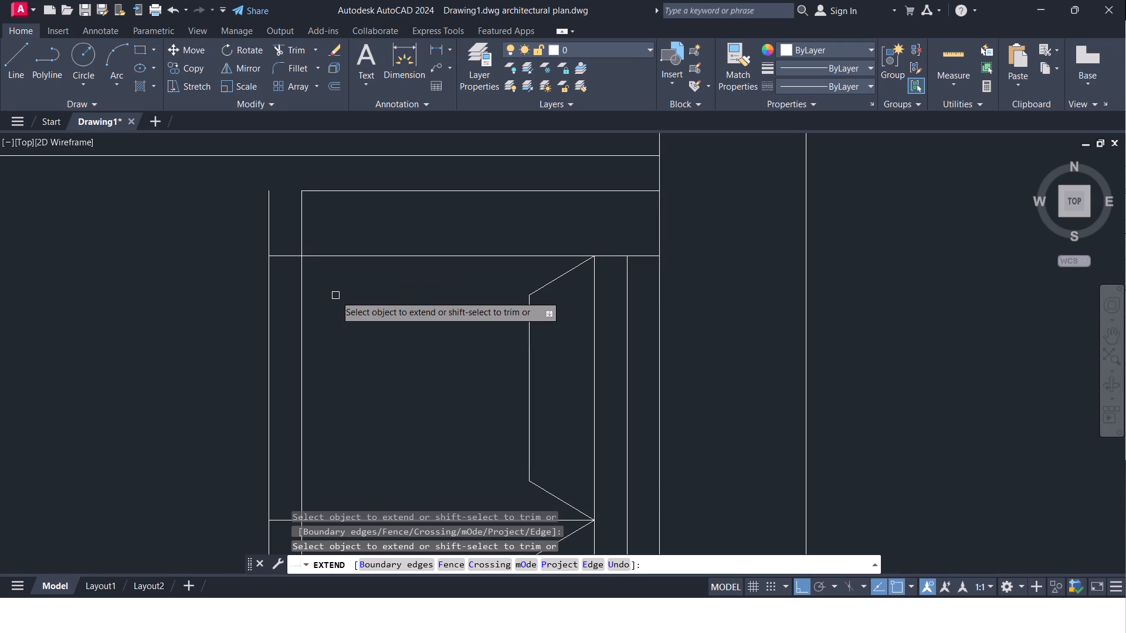
{"action": "key", "text": "Escape"}
{"action": "scroll", "coordinate": [335, 295], "scroll_direction": "down", "scroll_amount": 2}
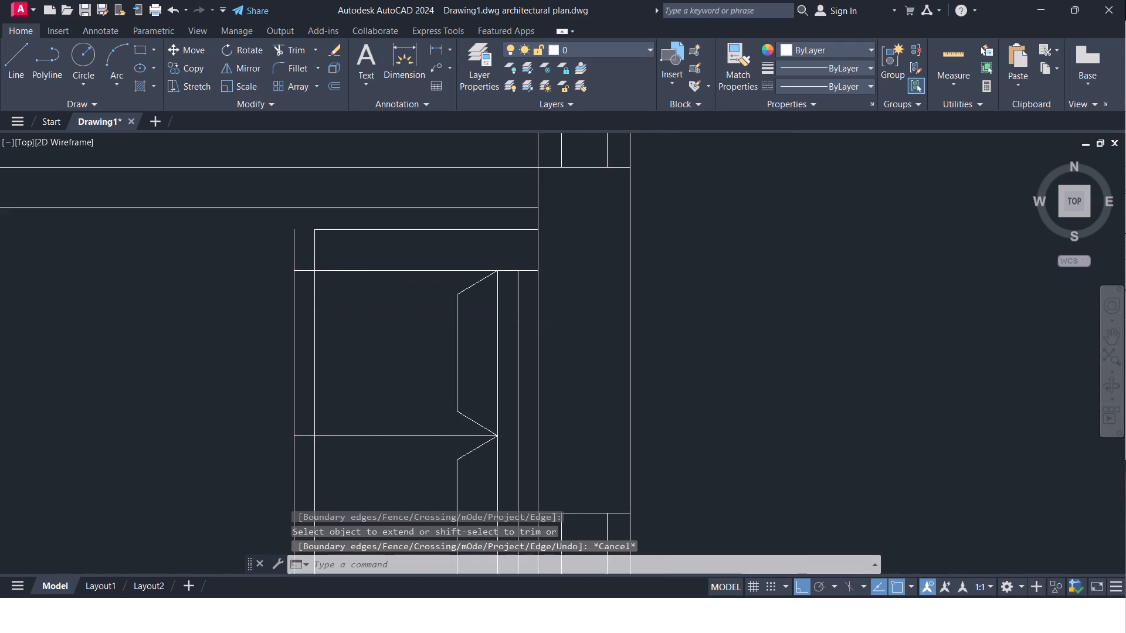
{"action": "middle_click", "coordinate": [335, 297]}
{"action": "key", "text": "Escape"}
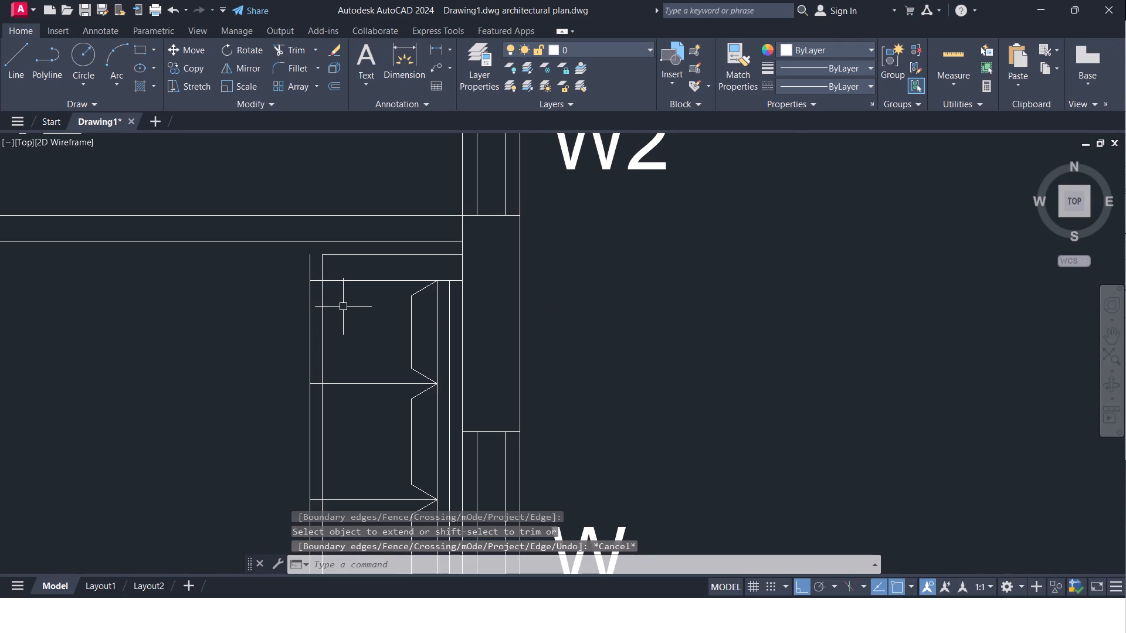
Trim the sofa's west edge where it runs north past the north armrest's inner edge.
{"action": "type", "text": "TR"}
{"action": "key", "text": "Return"}
{"action": "key", "text": "Return"}
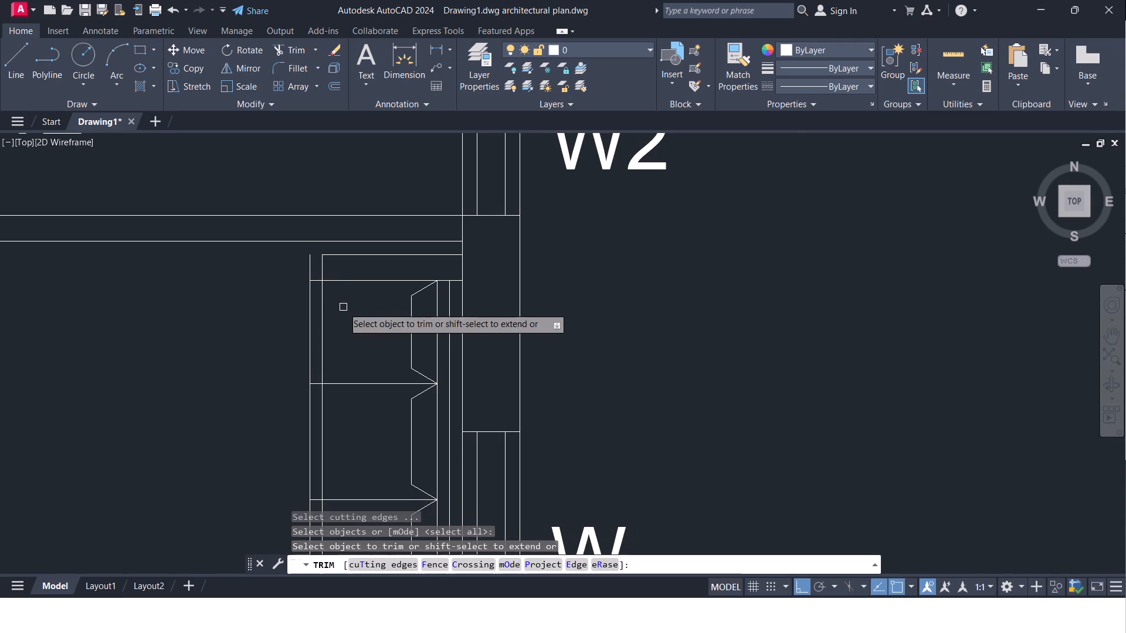
{"action": "left_click", "coordinate": [308, 268]}
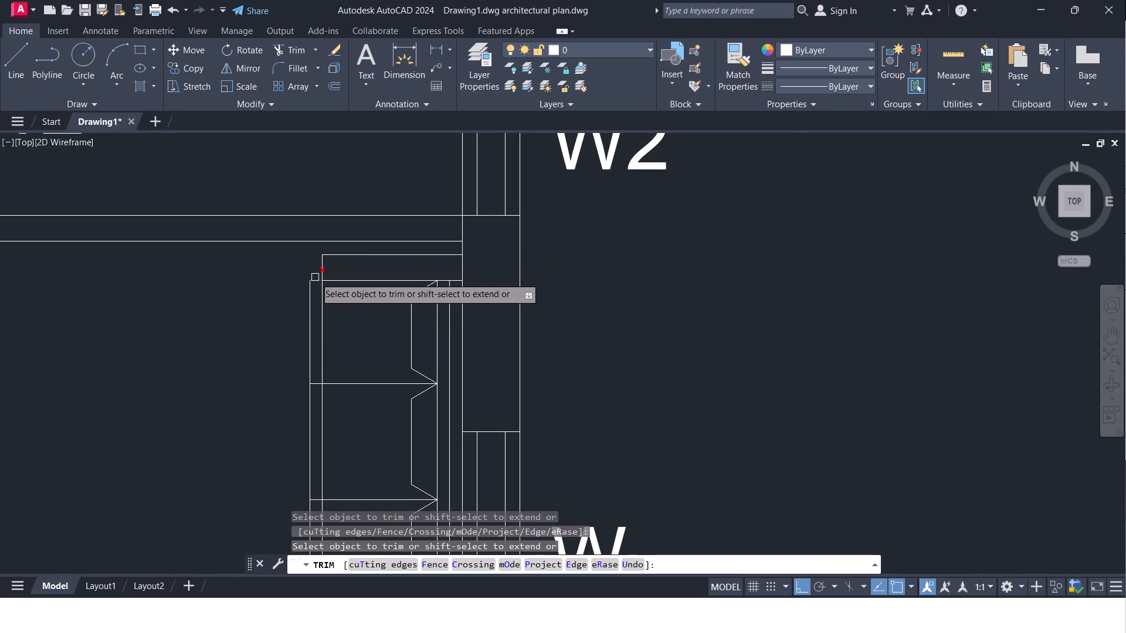
Trim away the 2" offset line across all four seats, from the north armrest to the south armrest.
{"action": "left_click", "coordinate": [323, 300]}
{"action": "middle_click_drag", "start_coordinate": [328, 331], "coordinate": [349, 233]}
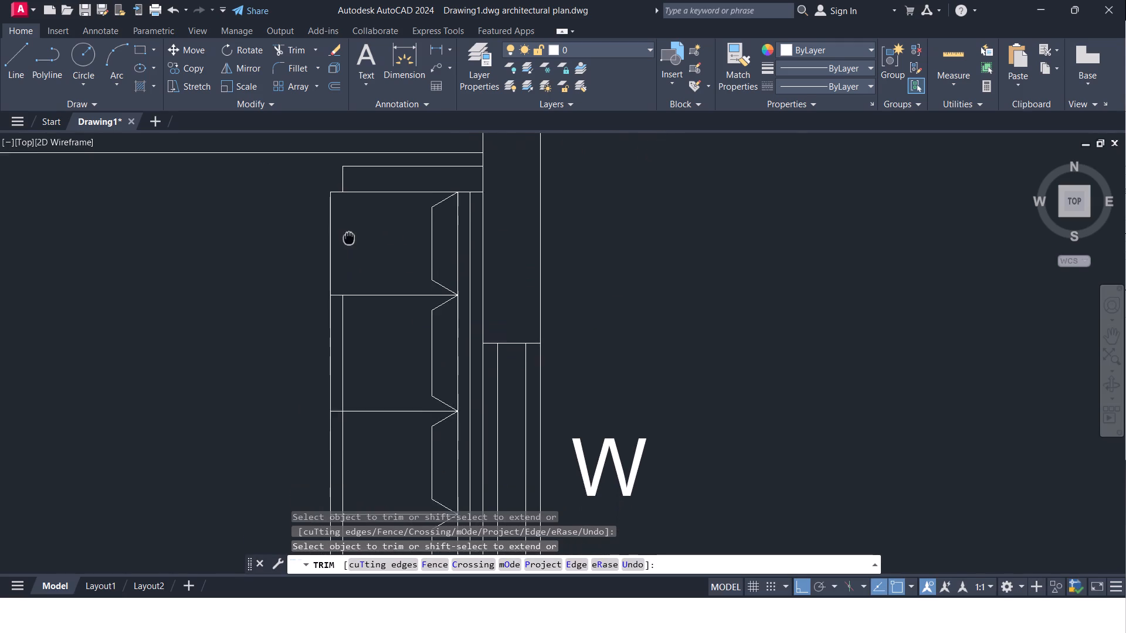
{"action": "middle_click_drag", "start_coordinate": [349, 233], "coordinate": [349, 232]}
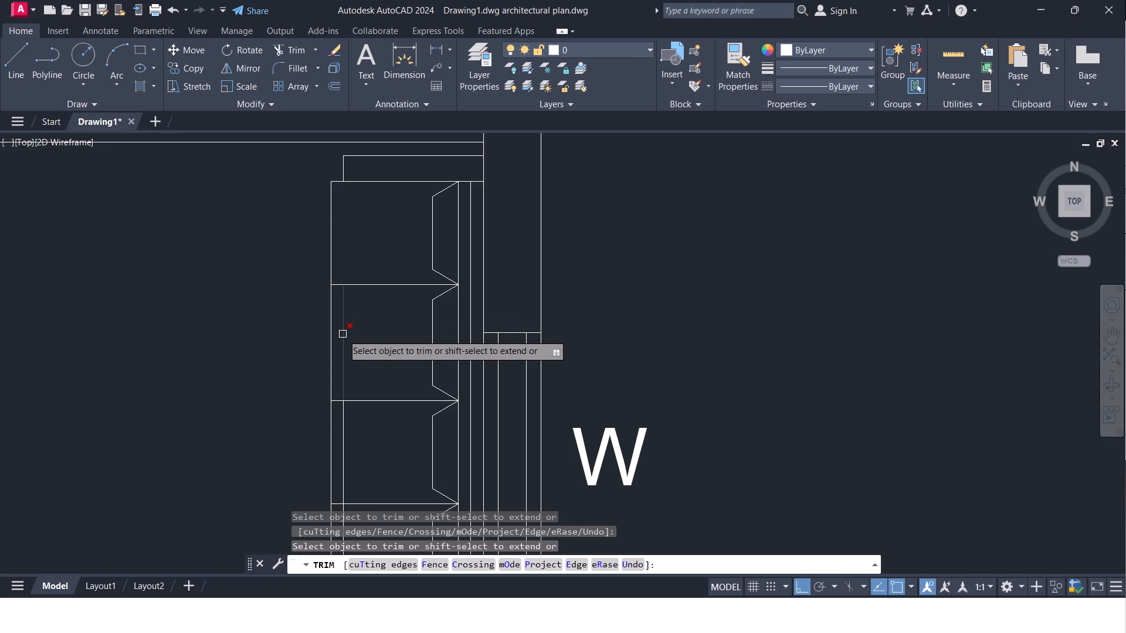
{"action": "left_click", "coordinate": [342, 334]}
{"action": "middle_click_drag", "start_coordinate": [365, 377], "coordinate": [381, 293]}
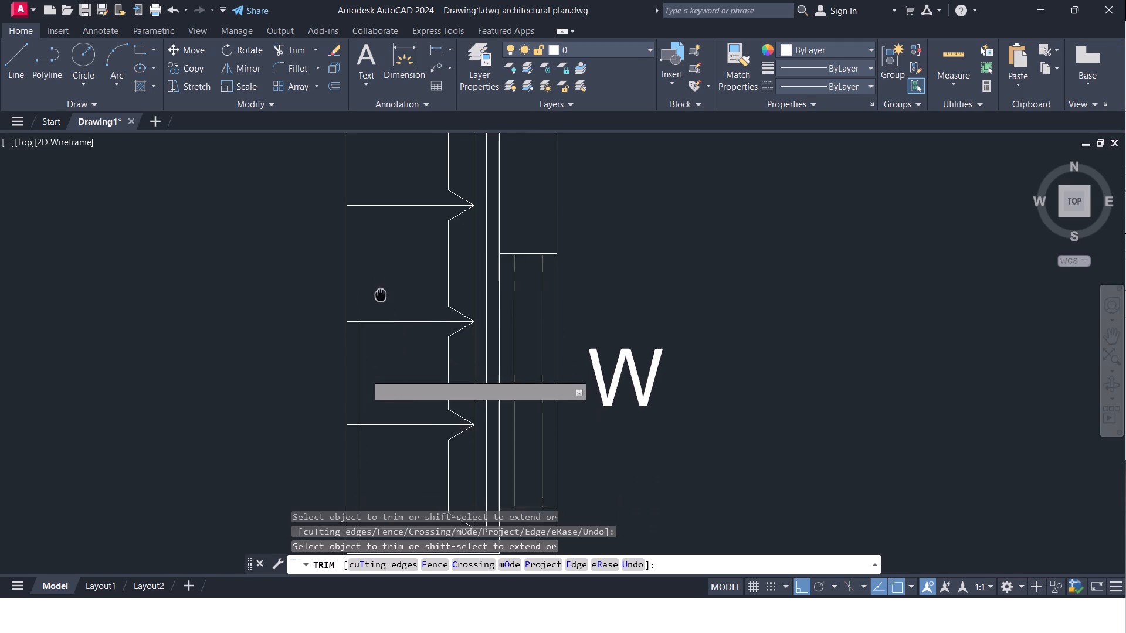
{"action": "middle_click_drag", "start_coordinate": [381, 293], "coordinate": [375, 297]}
{"action": "left_click", "coordinate": [352, 365]}
{"action": "middle_click_drag", "start_coordinate": [364, 380], "coordinate": [378, 275]}
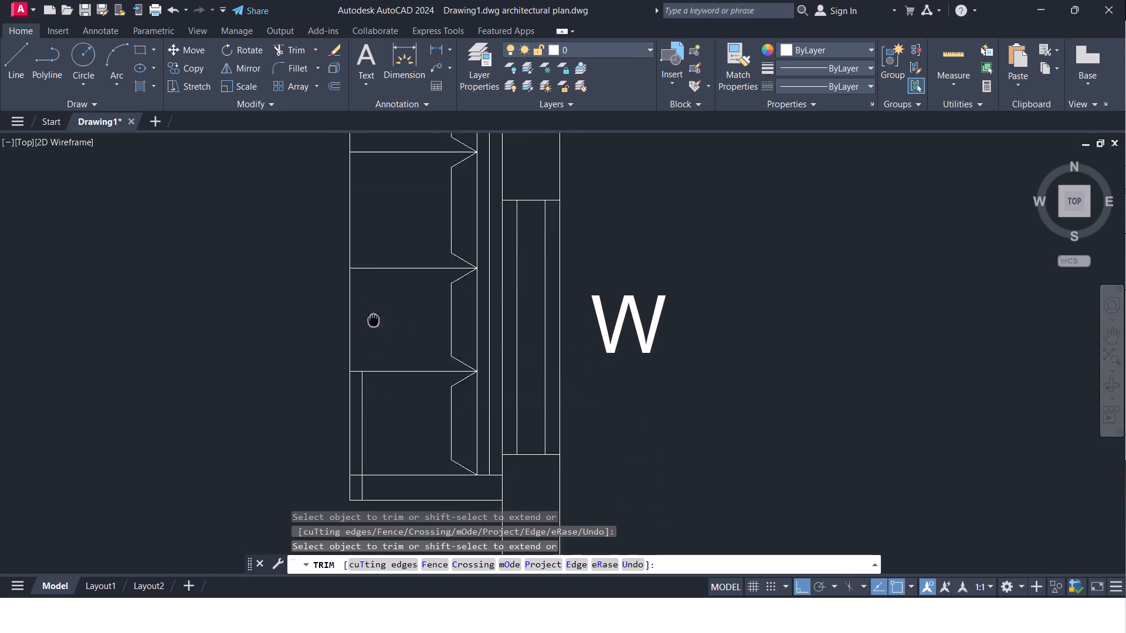
{"action": "middle_click_drag", "start_coordinate": [378, 275], "coordinate": [379, 223]}
{"action": "left_click", "coordinate": [371, 314]}
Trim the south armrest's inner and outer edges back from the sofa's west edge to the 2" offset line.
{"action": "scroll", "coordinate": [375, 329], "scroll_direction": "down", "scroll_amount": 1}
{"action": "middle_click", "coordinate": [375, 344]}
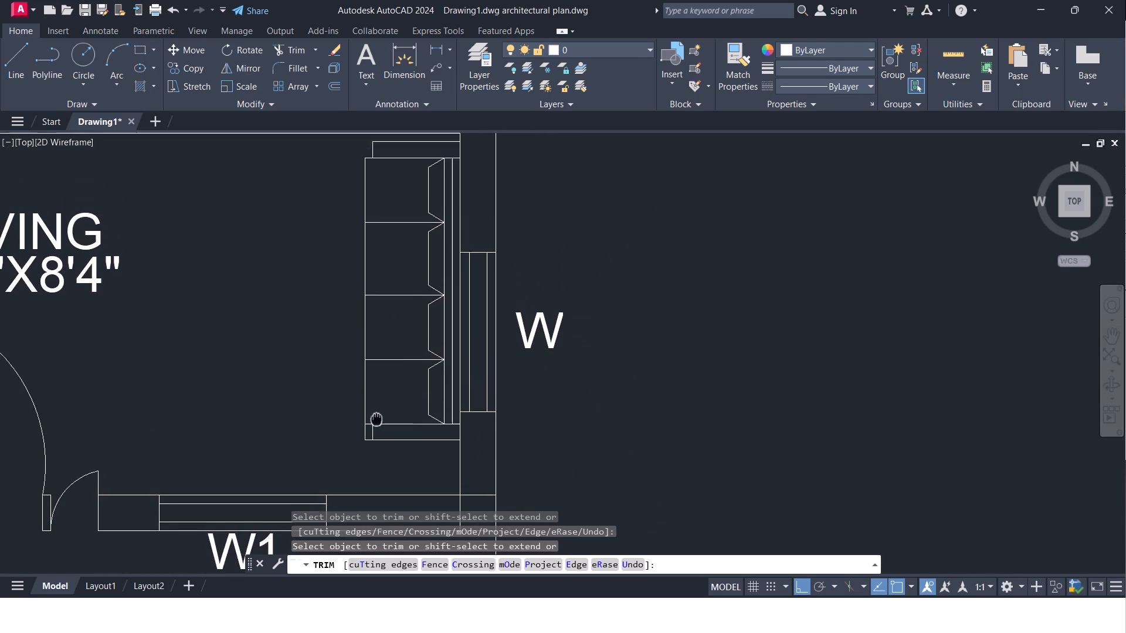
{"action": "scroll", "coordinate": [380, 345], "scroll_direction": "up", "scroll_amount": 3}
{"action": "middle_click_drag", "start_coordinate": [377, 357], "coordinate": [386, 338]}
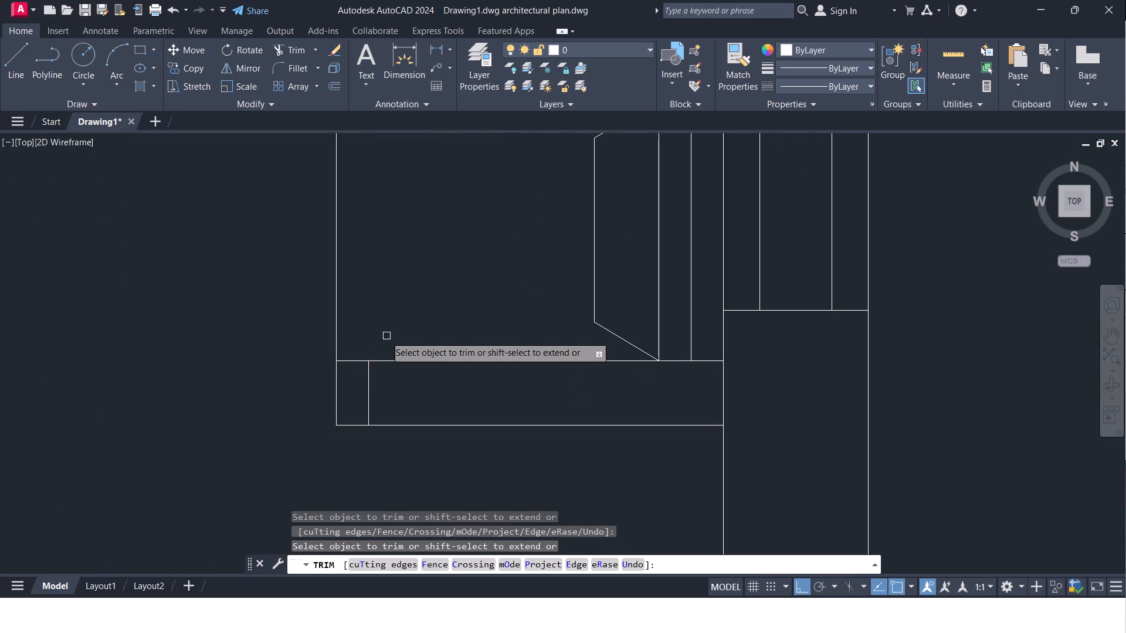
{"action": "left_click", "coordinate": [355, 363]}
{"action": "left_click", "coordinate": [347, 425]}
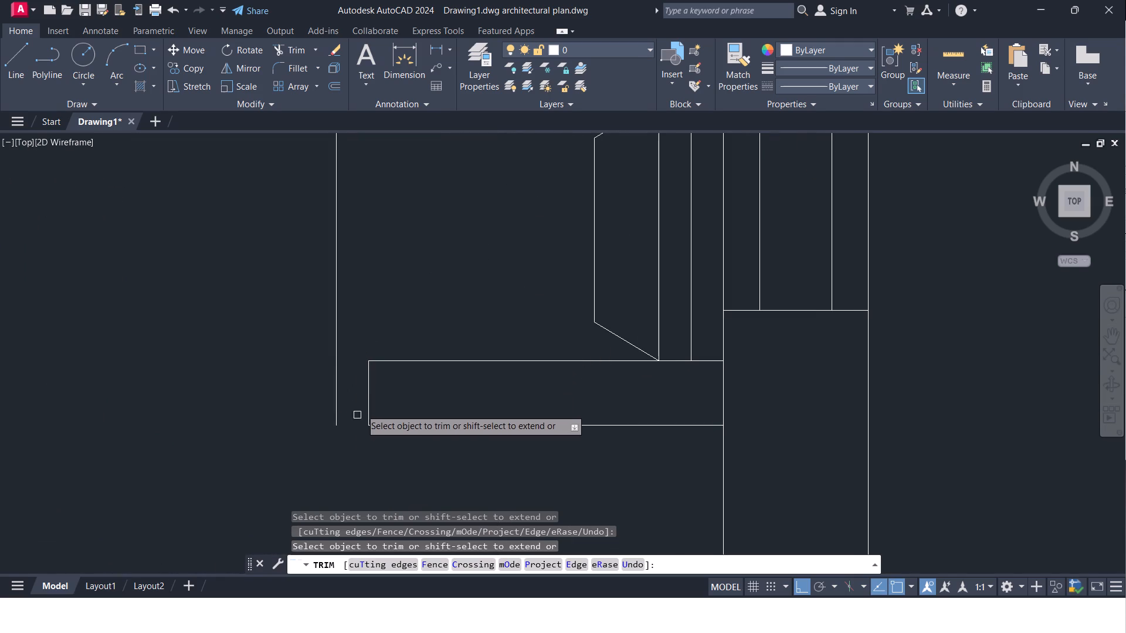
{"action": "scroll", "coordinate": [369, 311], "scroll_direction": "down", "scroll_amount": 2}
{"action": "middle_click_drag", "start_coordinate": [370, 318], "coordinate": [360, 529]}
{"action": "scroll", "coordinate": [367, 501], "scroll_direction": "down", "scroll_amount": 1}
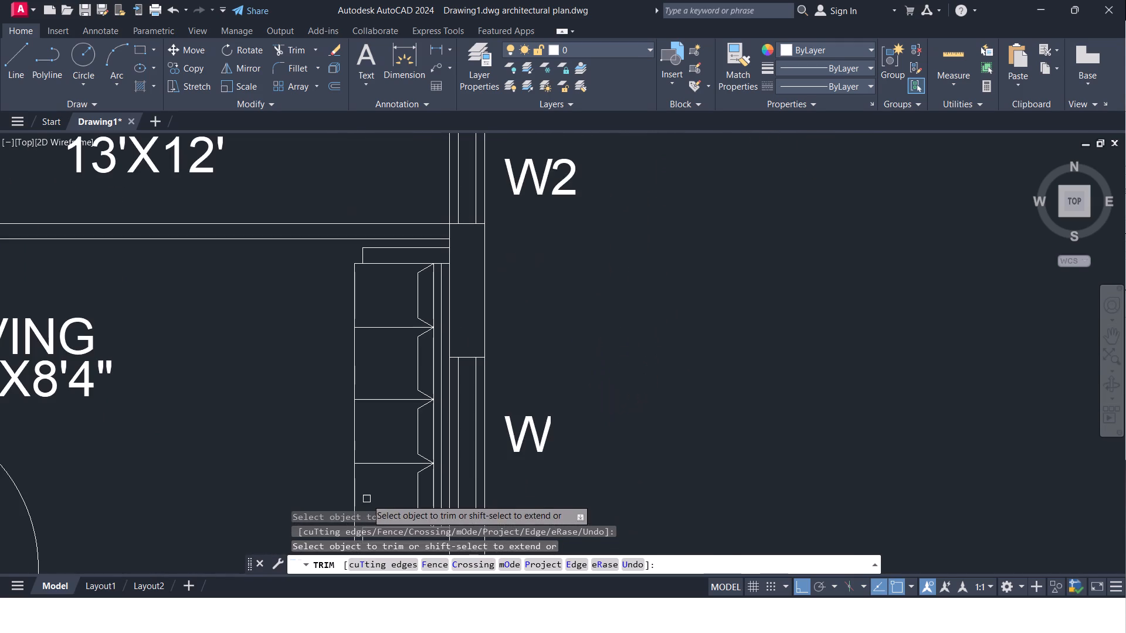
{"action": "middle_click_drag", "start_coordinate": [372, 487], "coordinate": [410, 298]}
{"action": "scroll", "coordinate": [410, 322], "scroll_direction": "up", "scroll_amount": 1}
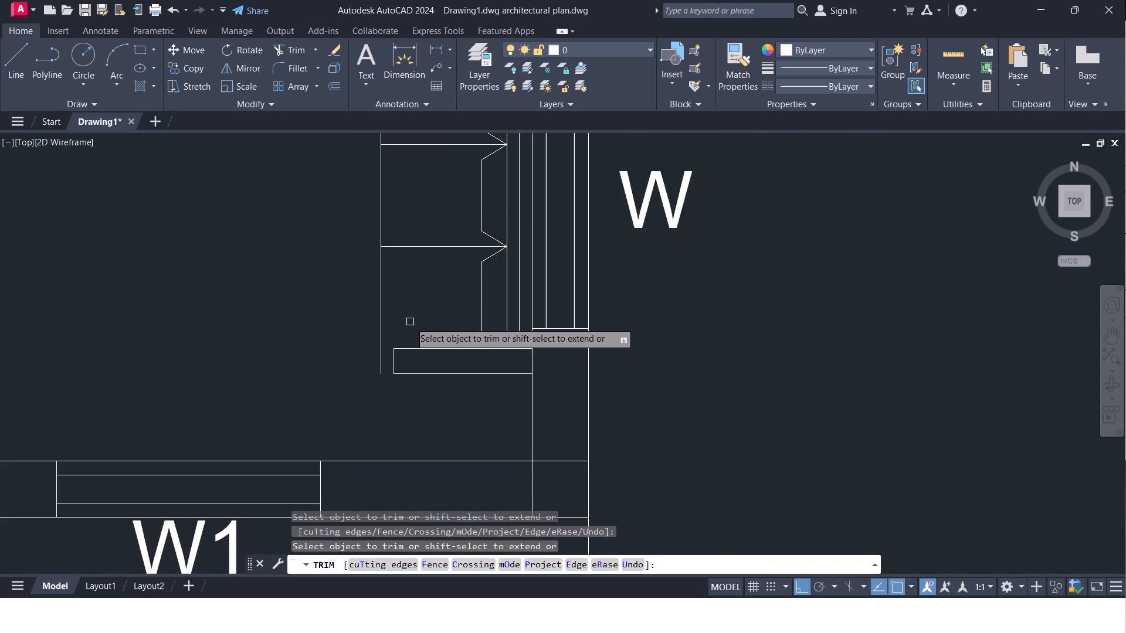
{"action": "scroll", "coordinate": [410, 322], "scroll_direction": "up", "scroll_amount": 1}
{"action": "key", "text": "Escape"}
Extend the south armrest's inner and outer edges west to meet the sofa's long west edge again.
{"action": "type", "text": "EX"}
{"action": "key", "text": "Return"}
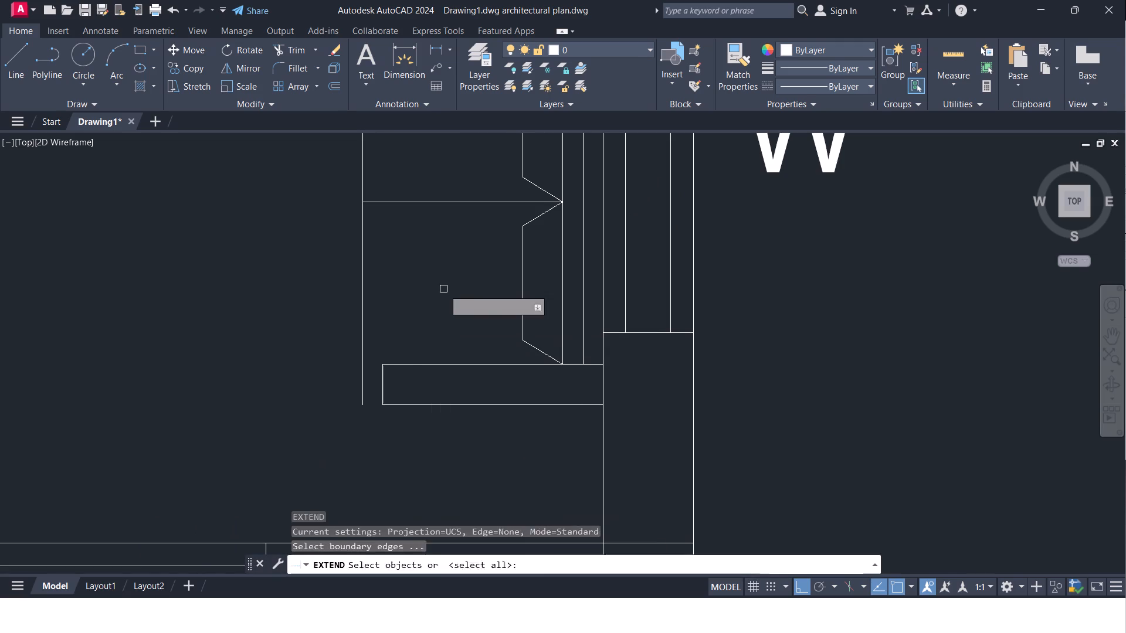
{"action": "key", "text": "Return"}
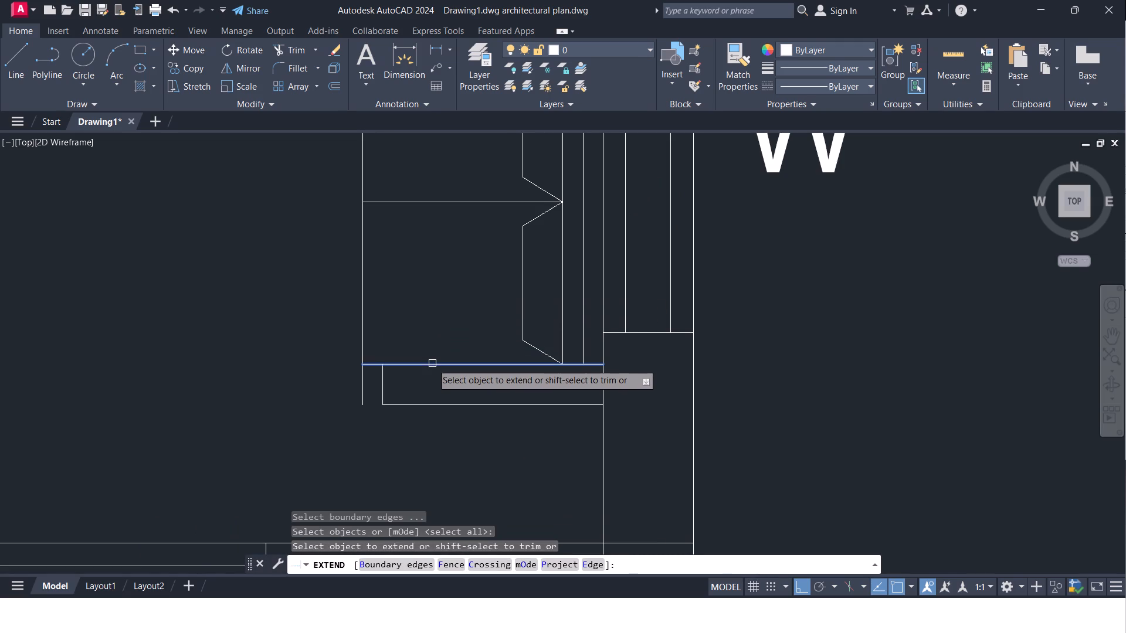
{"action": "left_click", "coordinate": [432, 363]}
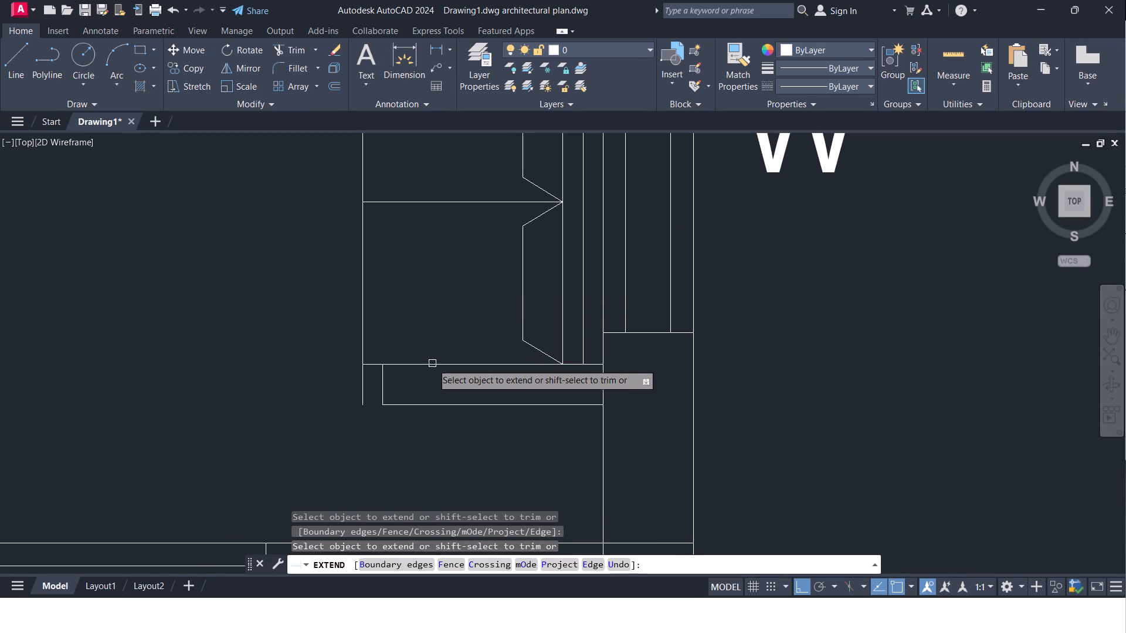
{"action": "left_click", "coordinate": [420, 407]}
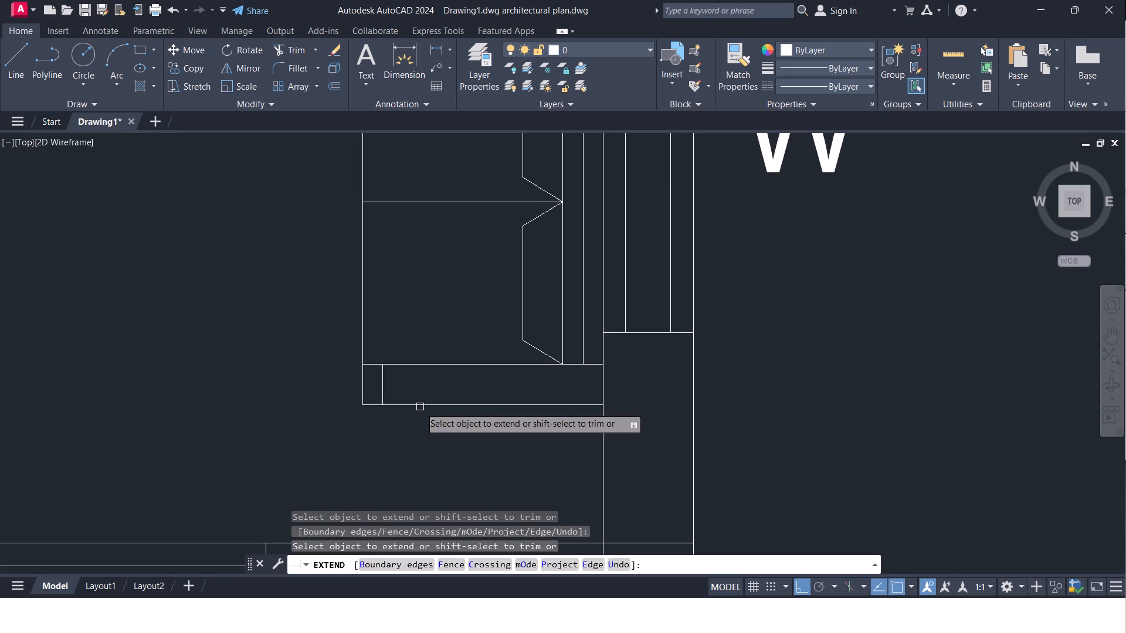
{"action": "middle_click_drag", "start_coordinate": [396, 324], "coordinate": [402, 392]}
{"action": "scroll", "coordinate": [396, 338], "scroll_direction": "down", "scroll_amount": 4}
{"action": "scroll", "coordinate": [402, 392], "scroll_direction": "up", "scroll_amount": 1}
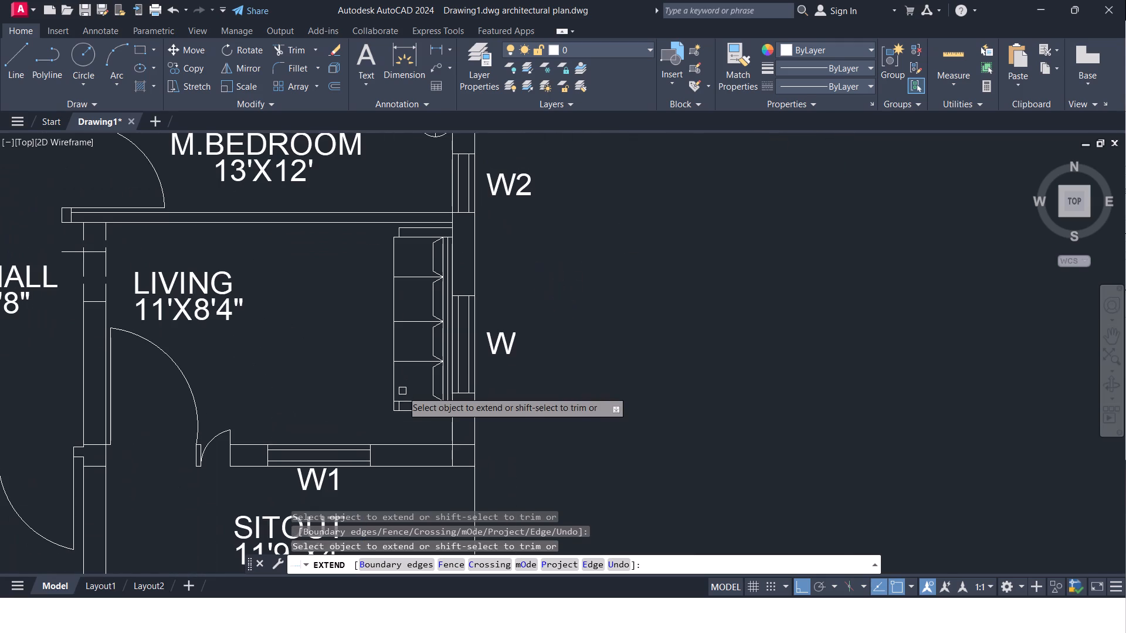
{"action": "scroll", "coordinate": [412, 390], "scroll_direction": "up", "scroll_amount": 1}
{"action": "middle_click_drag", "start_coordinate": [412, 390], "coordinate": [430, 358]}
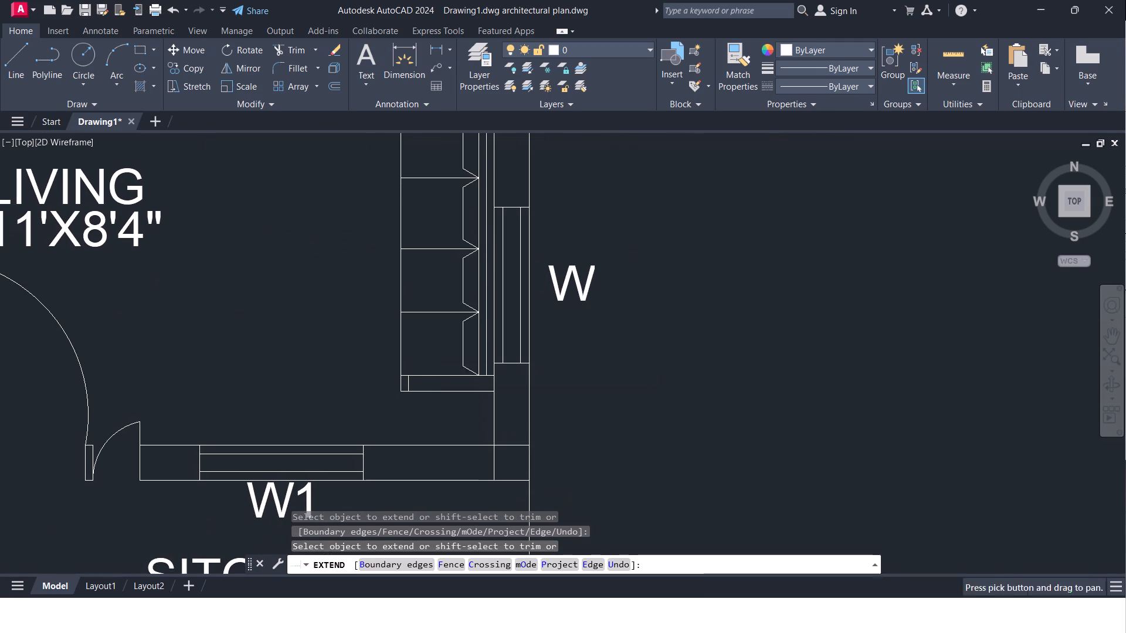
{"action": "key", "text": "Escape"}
Trim the south armrest's inner edge between the sofa's west edge and the short 2" offset line.
{"action": "type", "text": "TR"}
{"action": "key", "text": "Return"}
{"action": "key", "text": "Return"}
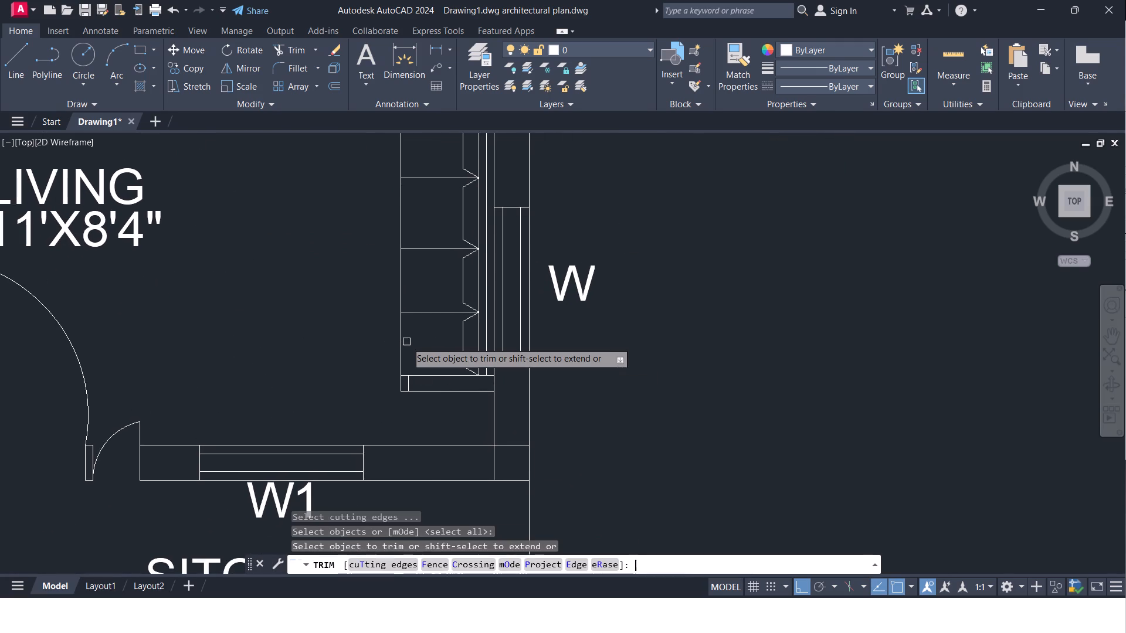
{"action": "scroll", "coordinate": [414, 355], "scroll_direction": "up", "scroll_amount": 2}
{"action": "scroll", "coordinate": [404, 373], "scroll_direction": "down", "scroll_amount": 4}
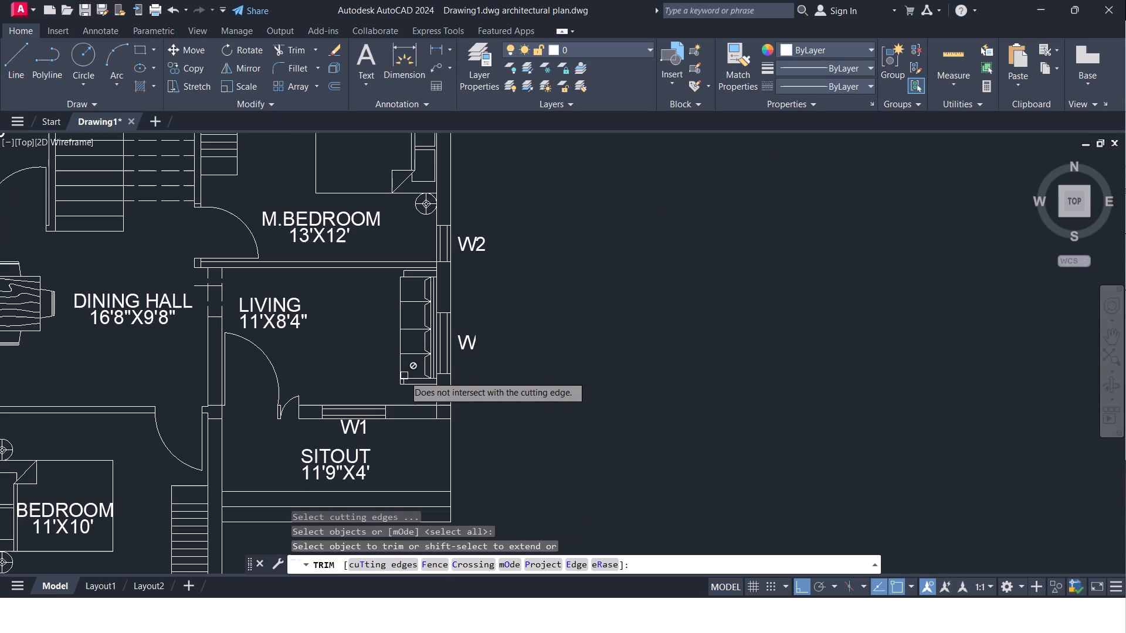
{"action": "scroll", "coordinate": [404, 376], "scroll_direction": "up", "scroll_amount": 3}
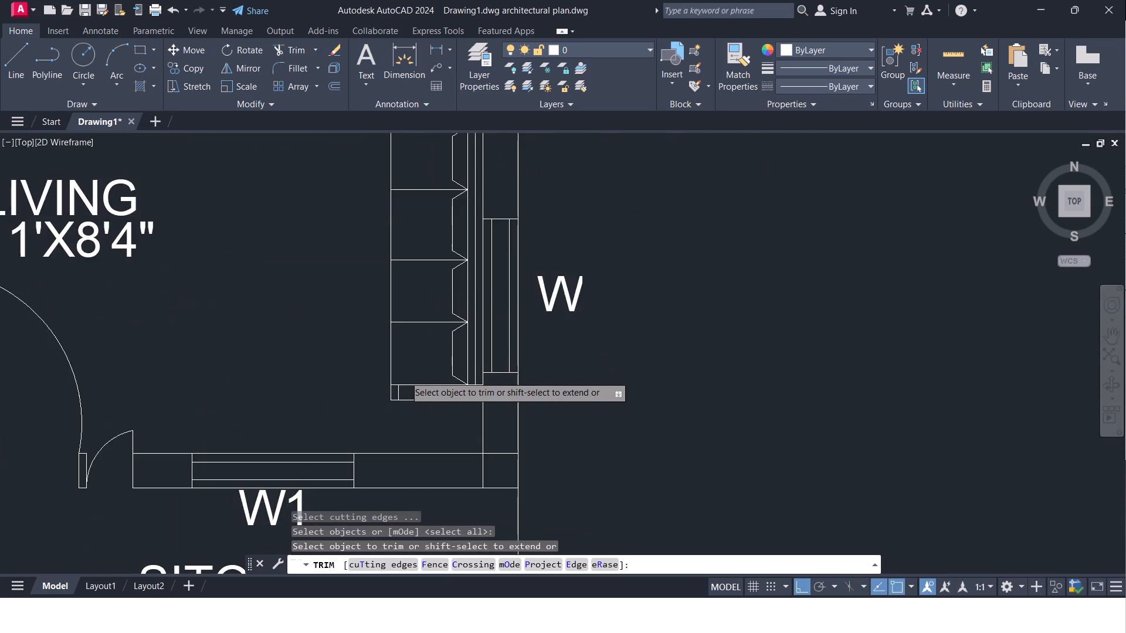
{"action": "scroll", "coordinate": [405, 376], "scroll_direction": "up", "scroll_amount": 2}
{"action": "middle_click_drag", "start_coordinate": [409, 366], "coordinate": [428, 302]}
{"action": "left_click", "coordinate": [380, 352]}
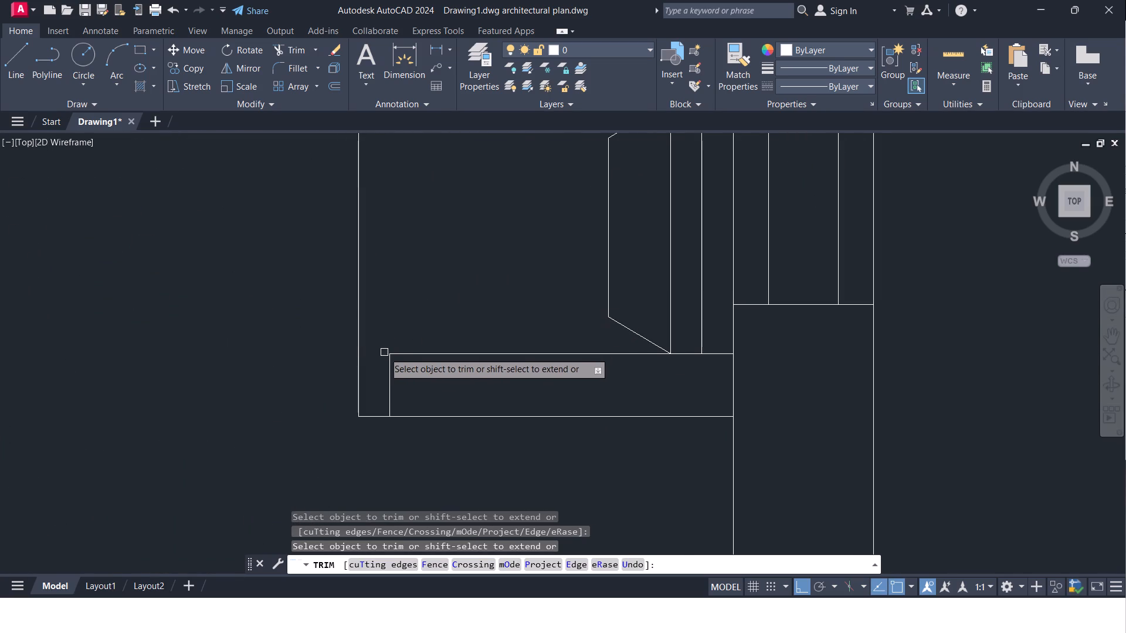
Extend the south armrest's inner edge west to meet the sofa's long west edge.
{"action": "scroll", "coordinate": [394, 342], "scroll_direction": "down", "scroll_amount": 4}
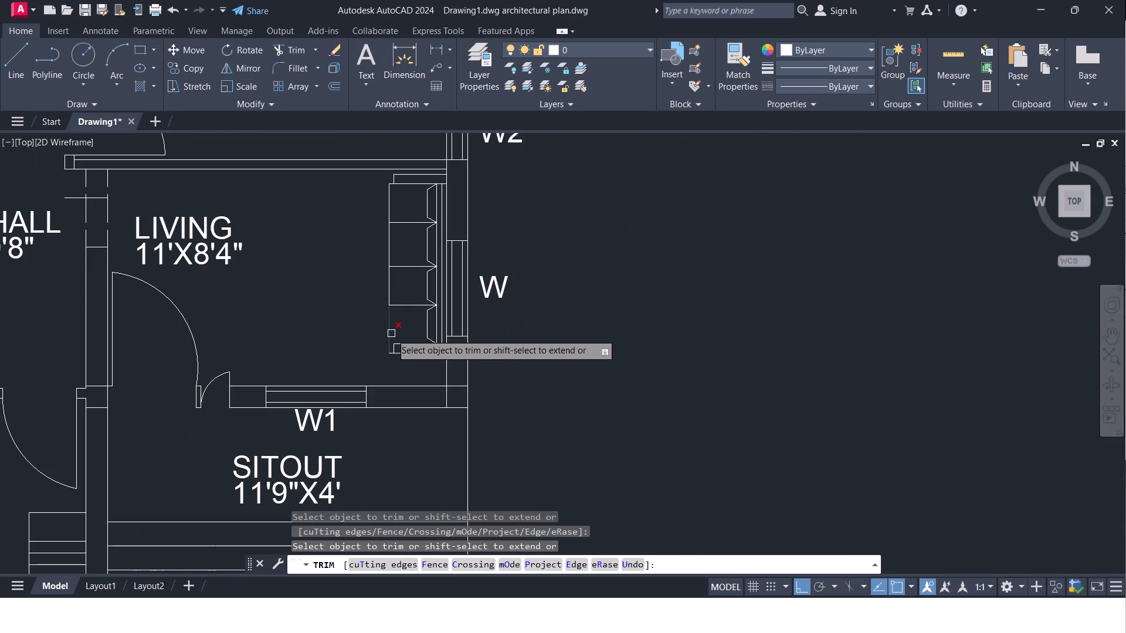
{"action": "scroll", "coordinate": [391, 335], "scroll_direction": "up", "scroll_amount": 3}
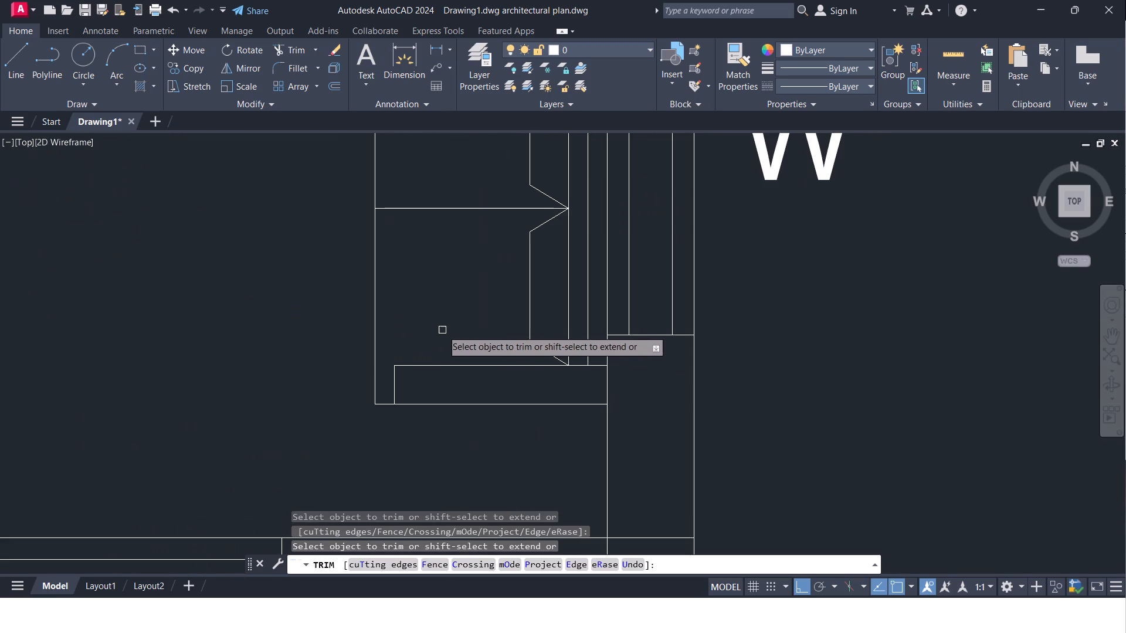
{"action": "key", "text": "Escape"}
{"action": "key", "text": "e"}
{"action": "key", "text": "x"}
{"action": "key", "text": "Return"}
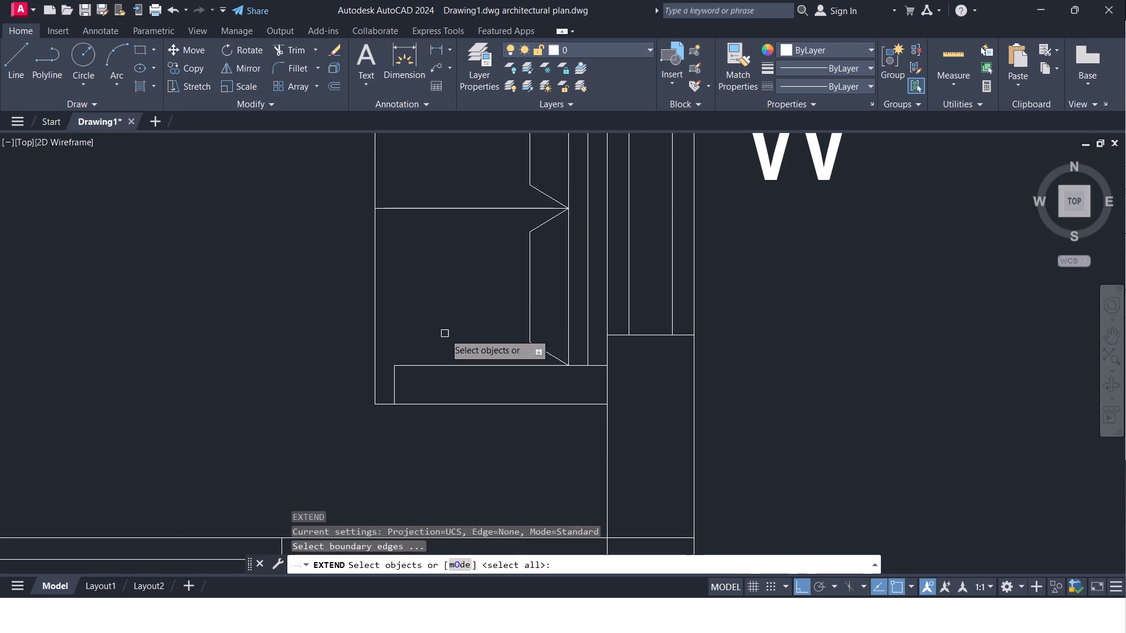
{"action": "key", "text": "Return"}
{"action": "left_click", "coordinate": [426, 362]}
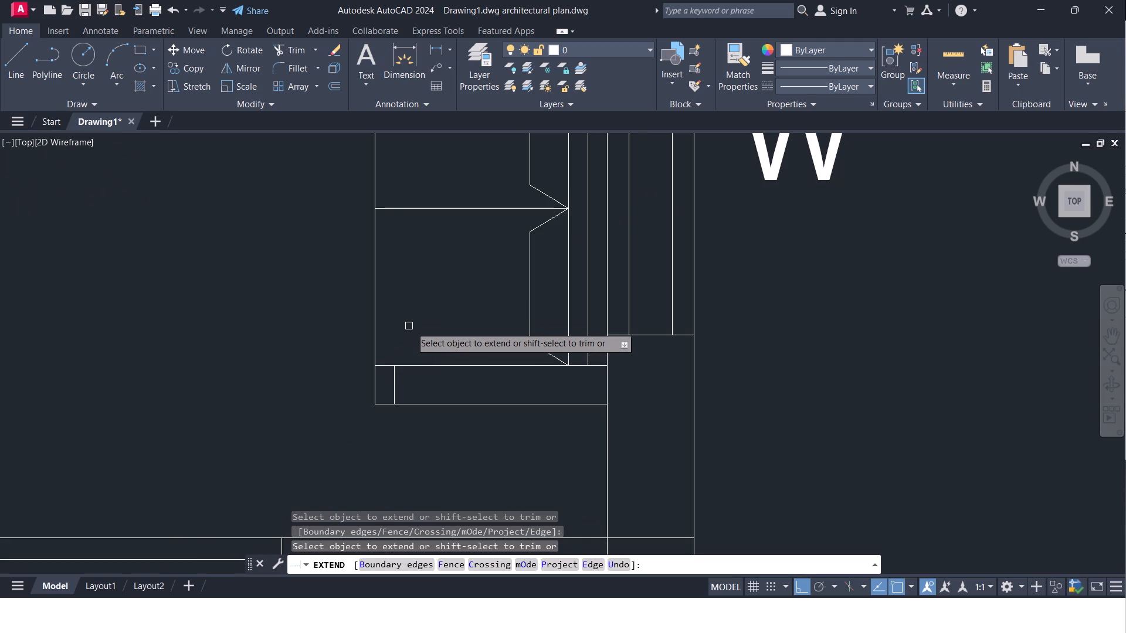
{"action": "key", "text": "Escape"}
Trim the sofa's west edge beyond the south armrest's inner edge and the armrest's outer edge beyond the 2" offset line.
{"action": "type", "text": "TR"}
{"action": "key", "text": "Return"}
{"action": "key", "text": "Return"}
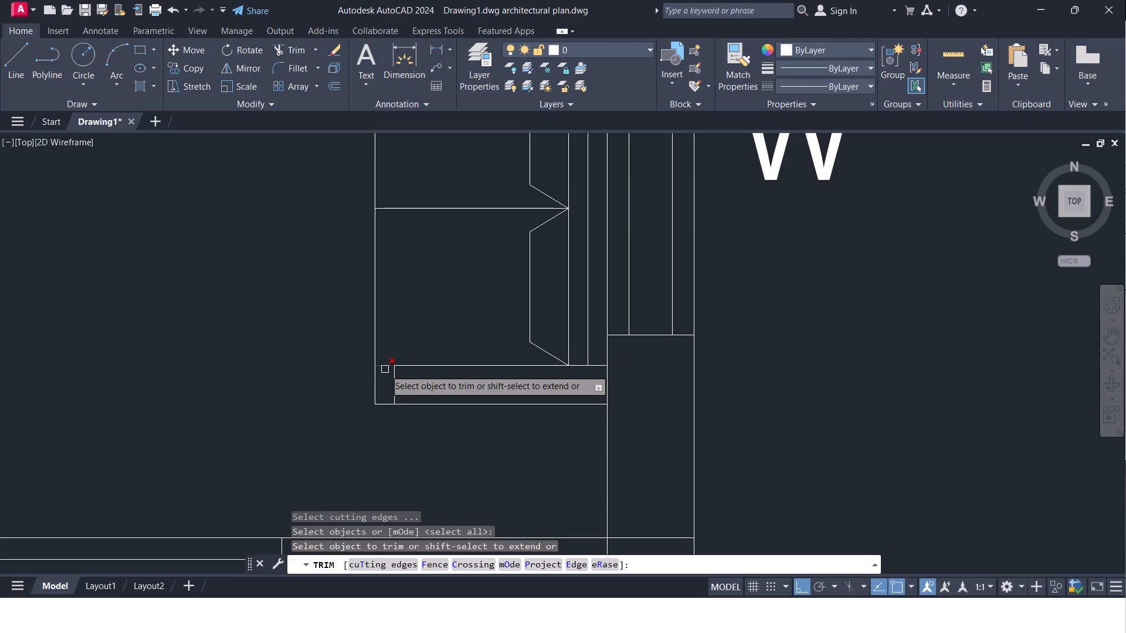
{"action": "left_click", "coordinate": [374, 386]}
{"action": "left_click", "coordinate": [385, 406]}
{"action": "scroll", "coordinate": [381, 406], "scroll_direction": "down", "scroll_amount": 1}
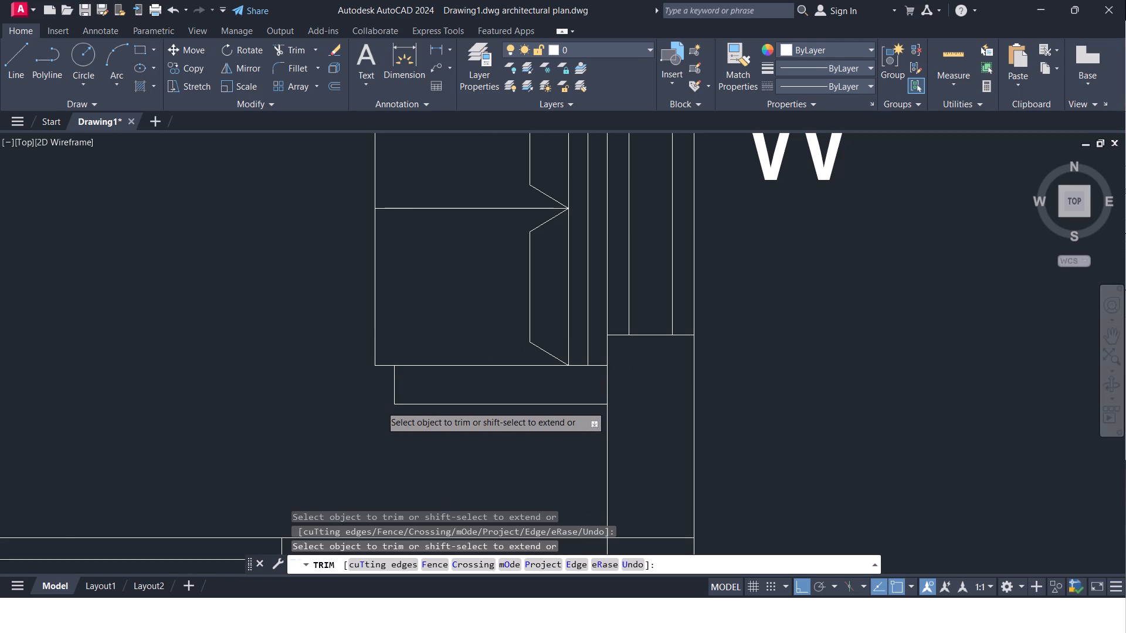
{"action": "scroll", "coordinate": [381, 406], "scroll_direction": "down", "scroll_amount": 3}
{"action": "middle_click_drag", "start_coordinate": [336, 374], "coordinate": [360, 325]}
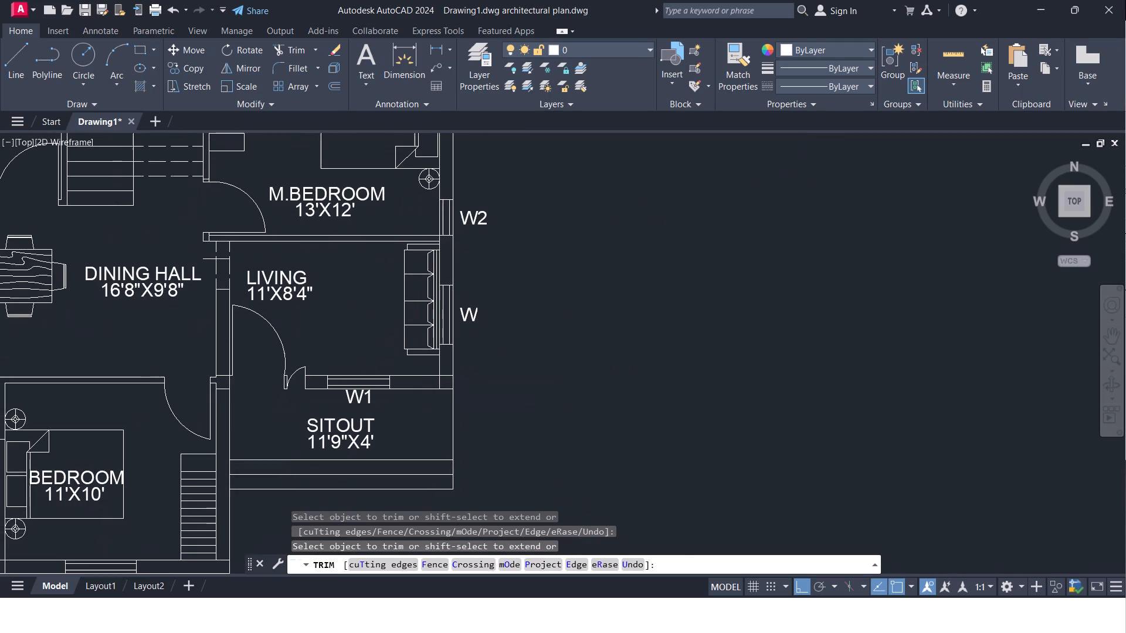
{"action": "middle_click_drag", "start_coordinate": [374, 329], "coordinate": [400, 282]}
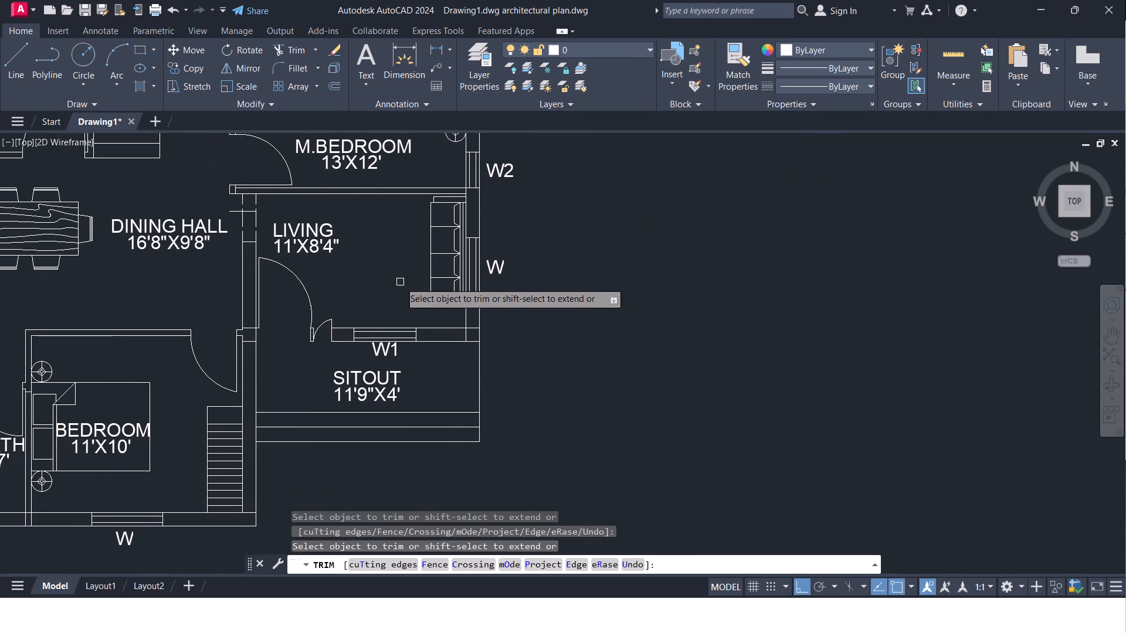
{"action": "scroll", "coordinate": [413, 308], "scroll_direction": "up", "scroll_amount": 2}
{"action": "middle_click_drag", "start_coordinate": [413, 308], "coordinate": [404, 335]}
{"action": "key", "text": "Escape"}
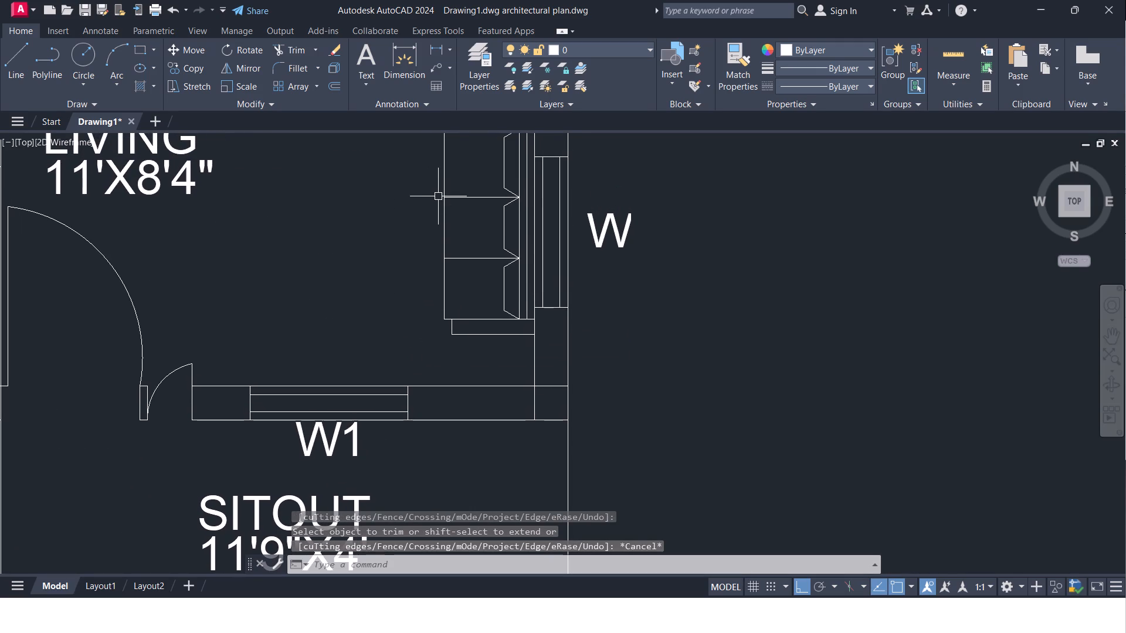
Examine the sofa's appearance within the living room and the surrounding floor plan.
{"action": "middle_click_drag", "start_coordinate": [440, 205], "coordinate": [574, 198]}
{"action": "scroll", "coordinate": [518, 212], "scroll_direction": "down", "scroll_amount": 1}
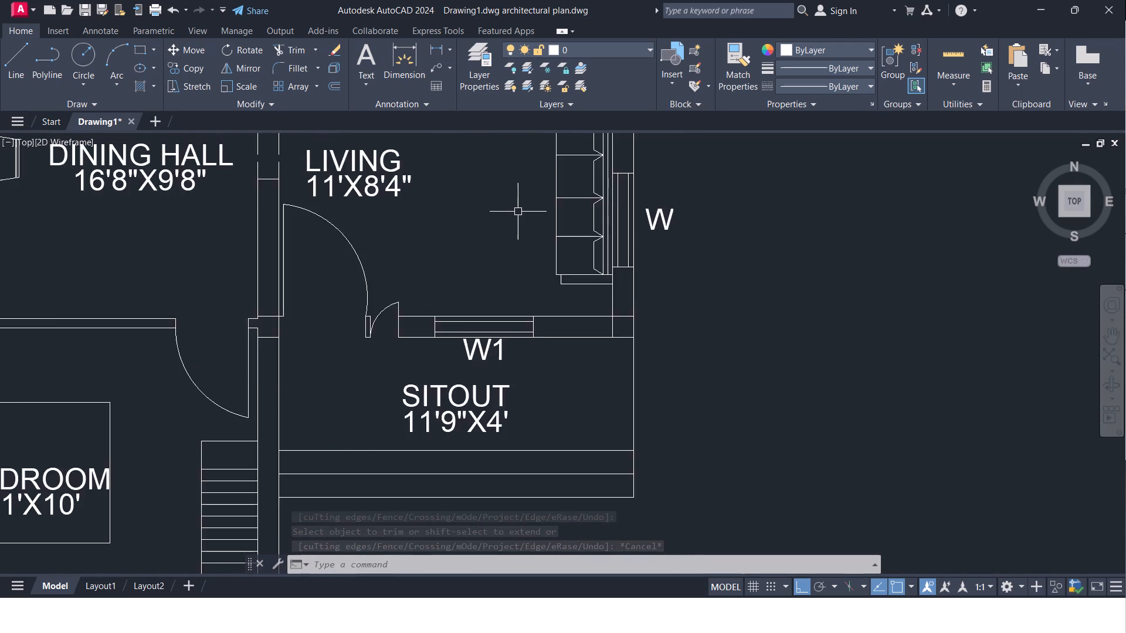
{"action": "scroll", "coordinate": [518, 212], "scroll_direction": "down", "scroll_amount": 1}
{"action": "middle_click_drag", "start_coordinate": [518, 216], "coordinate": [526, 265]}
{"action": "scroll", "coordinate": [520, 220], "scroll_direction": "down", "scroll_amount": 1}
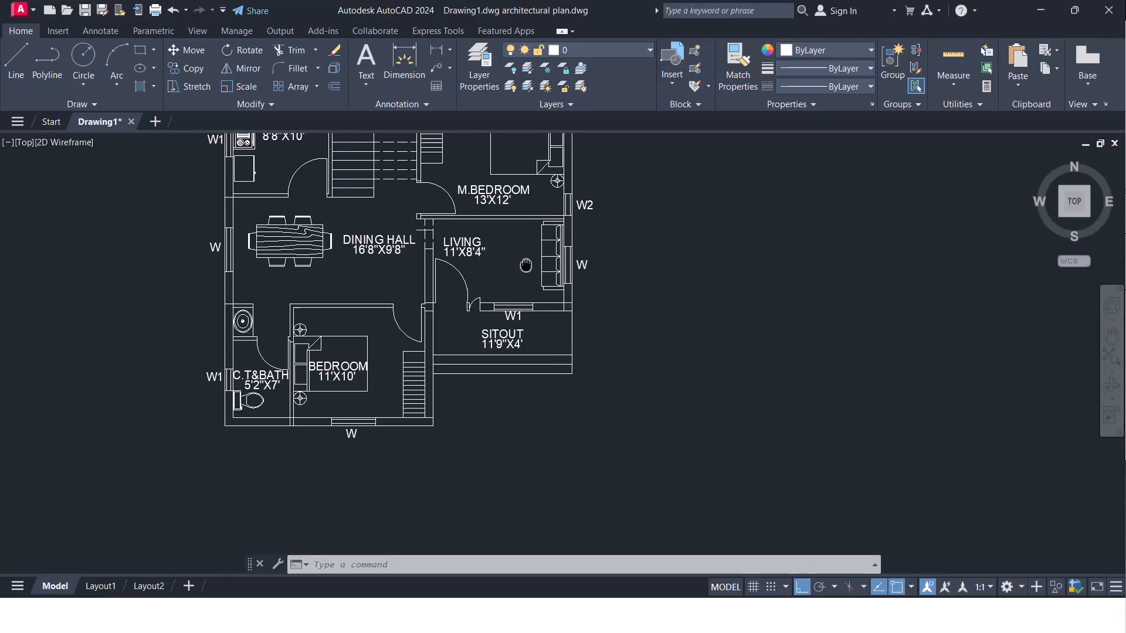
{"action": "middle_click_drag", "start_coordinate": [526, 265], "coordinate": [511, 283]}
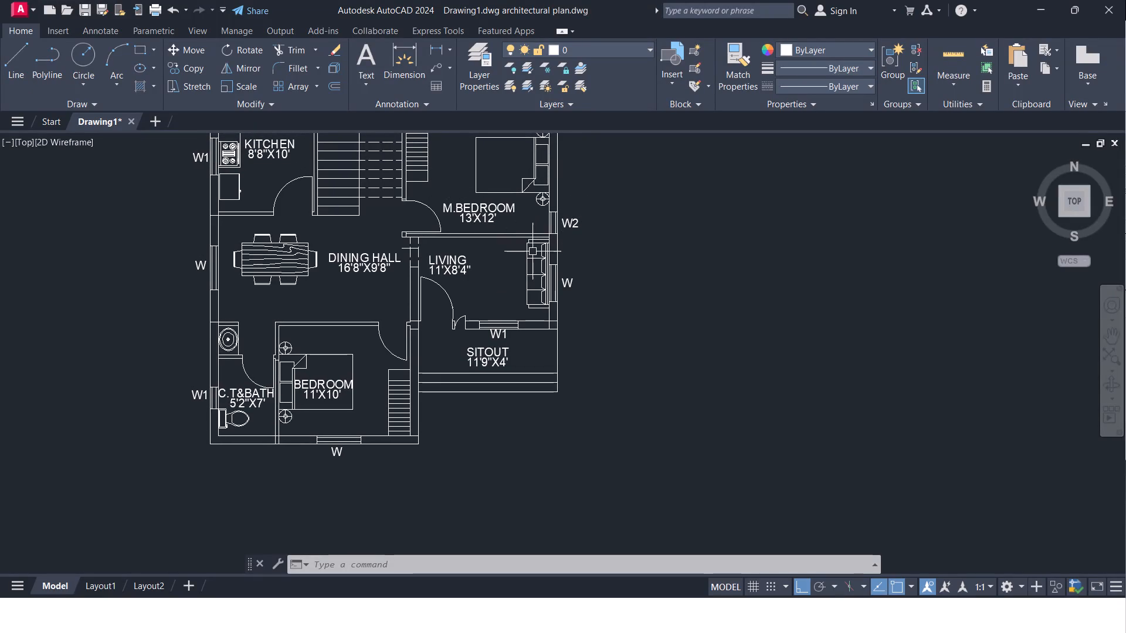
{"action": "scroll", "coordinate": [533, 252], "scroll_direction": "up", "scroll_amount": 2}
{"action": "middle_click_drag", "start_coordinate": [534, 253], "coordinate": [567, 211]}
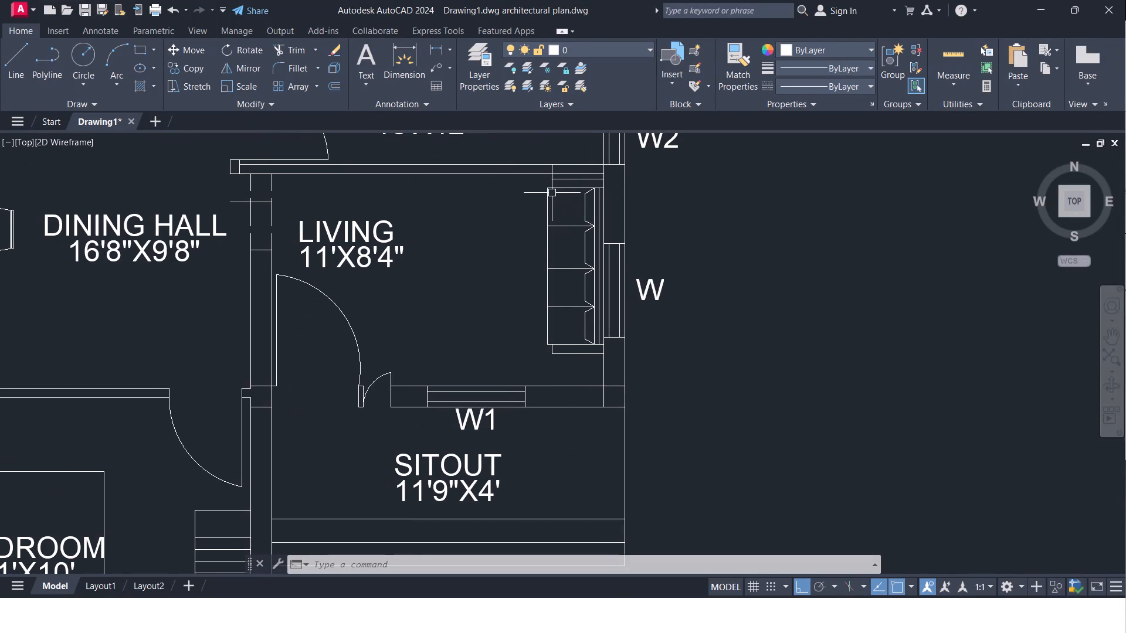
Copy the sofa's northernmost seat edges, angled back cushion and long backrest line west into the open living room floor.
{"action": "scroll", "coordinate": [551, 193], "scroll_direction": "up", "scroll_amount": 1}
{"action": "middle_click", "coordinate": [551, 193]}
{"action": "scroll", "coordinate": [569, 191], "scroll_direction": "up", "scroll_amount": 2}
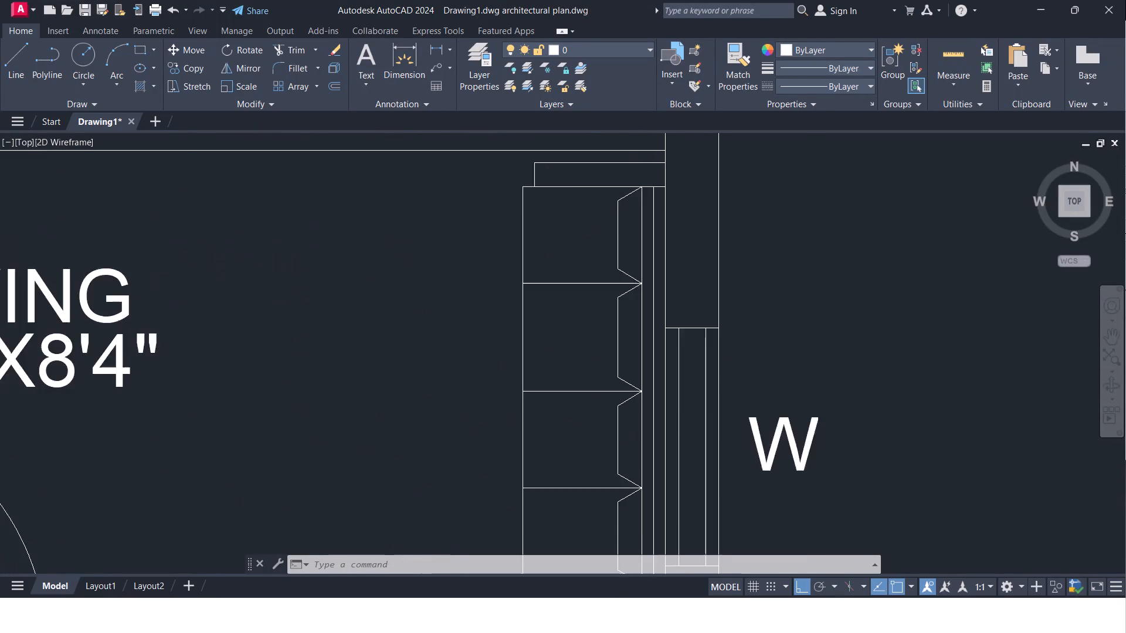
{"action": "left_click", "coordinate": [568, 187]}
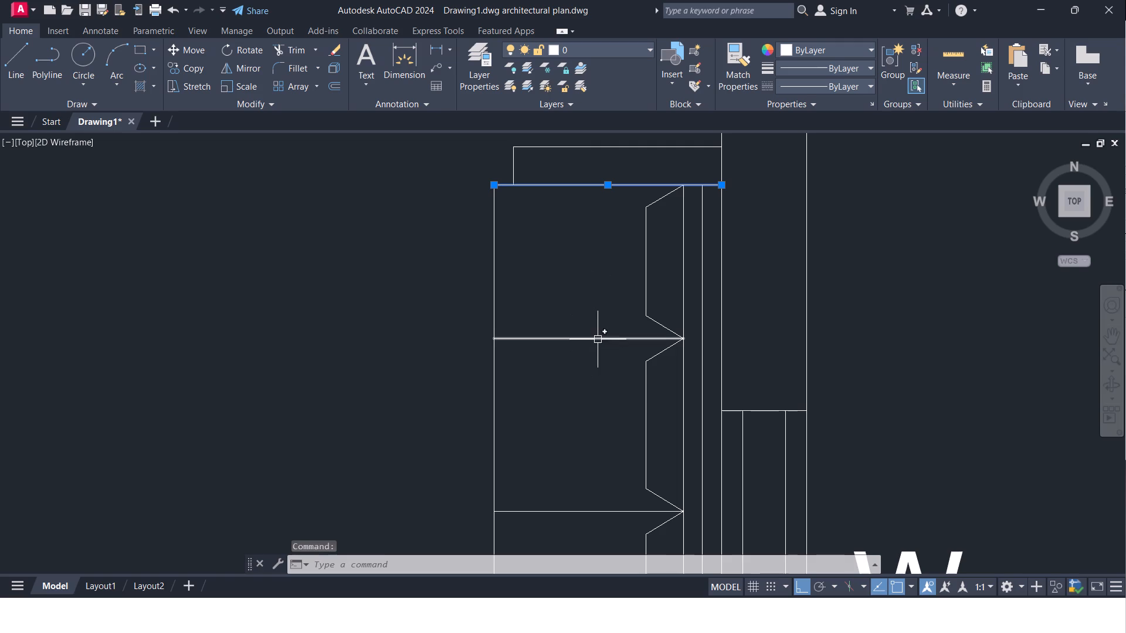
{"action": "left_click", "coordinate": [598, 339]}
{"action": "left_click", "coordinate": [644, 270]}
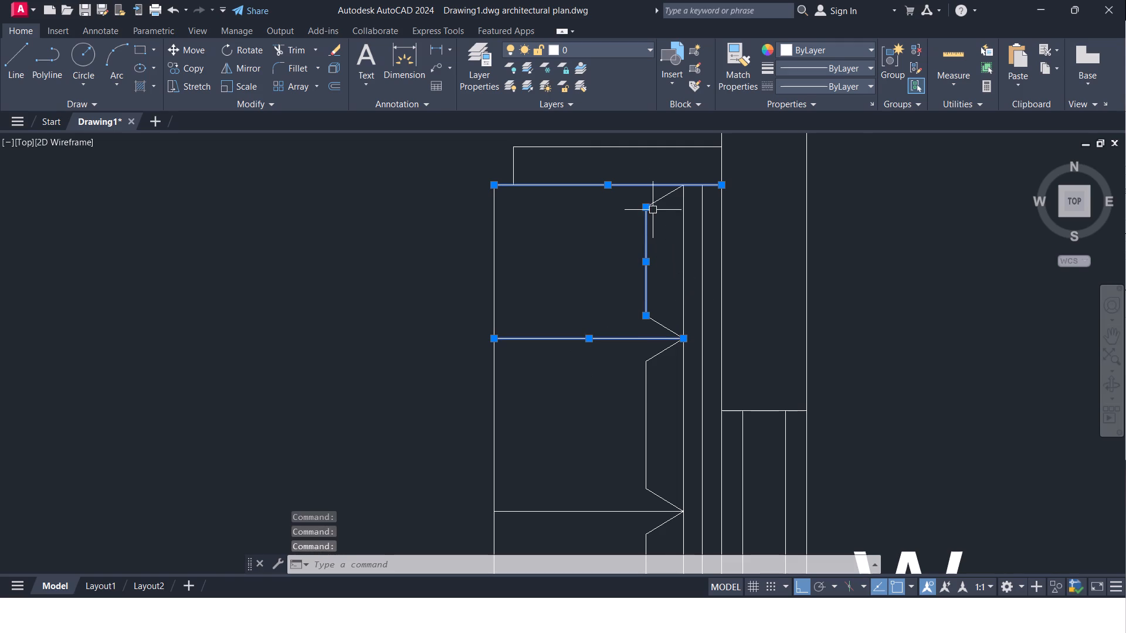
{"action": "left_click", "coordinate": [651, 195]}
{"action": "left_click", "coordinate": [673, 320]}
{"action": "left_click", "coordinate": [671, 326]}
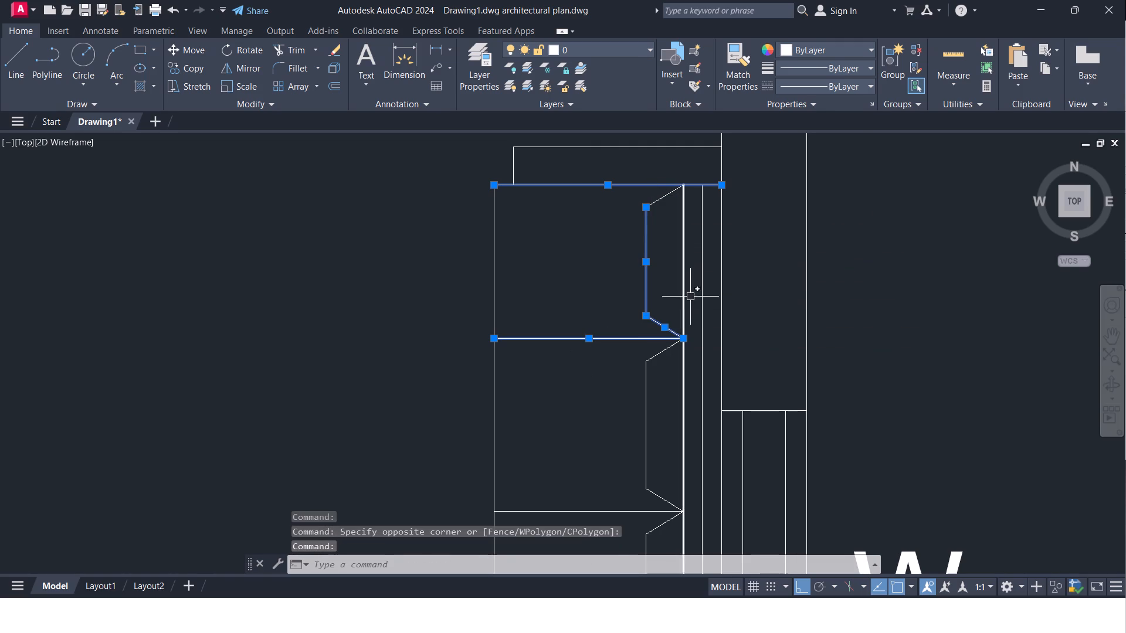
{"action": "left_click", "coordinate": [684, 295]}
{"action": "left_click", "coordinate": [660, 198]}
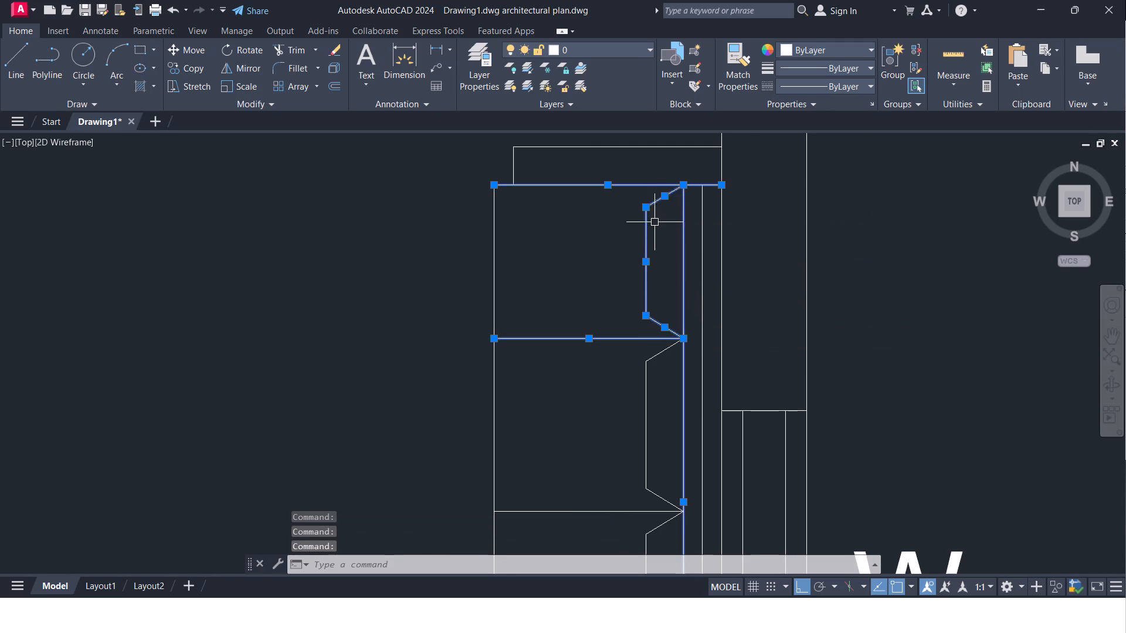
{"action": "scroll", "coordinate": [654, 222], "scroll_direction": "down", "scroll_amount": 2}
{"action": "middle_click_drag", "start_coordinate": [654, 222], "coordinate": [662, 209]}
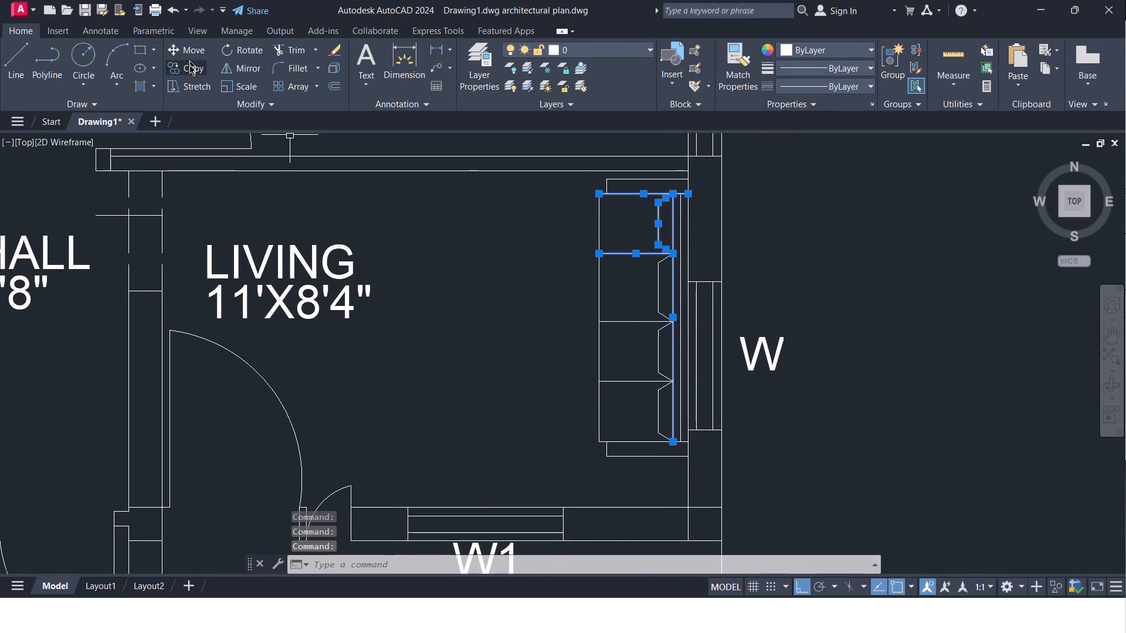
{"action": "left_click", "coordinate": [189, 67]}
{"action": "left_click", "coordinate": [640, 219]}
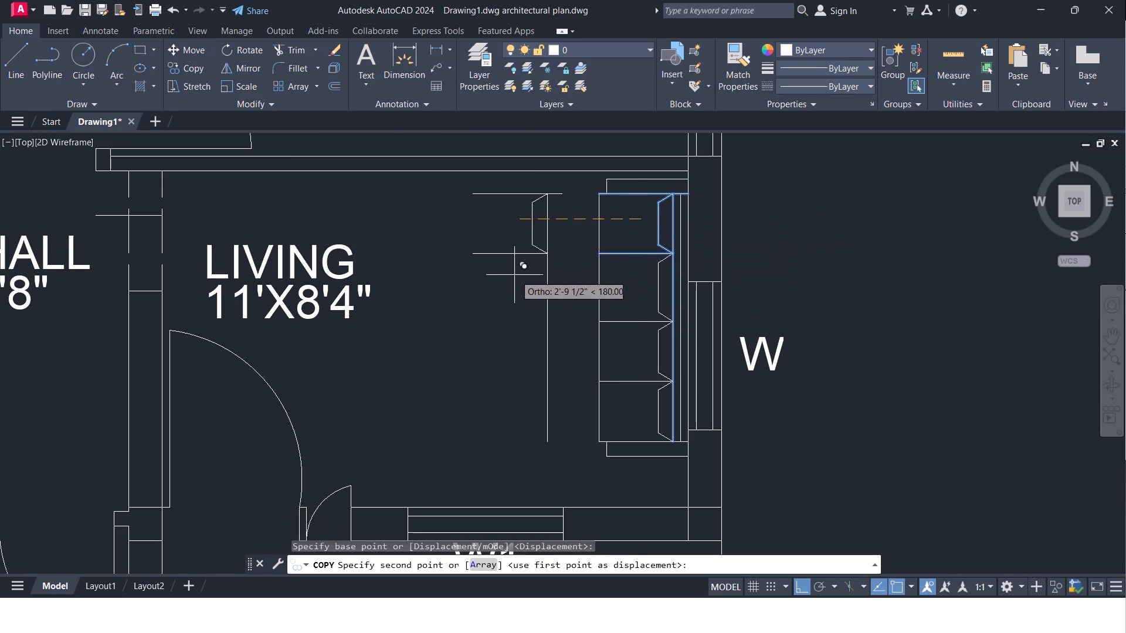
{"action": "left_click", "coordinate": [504, 280]}
{"action": "key", "text": "Escape"}
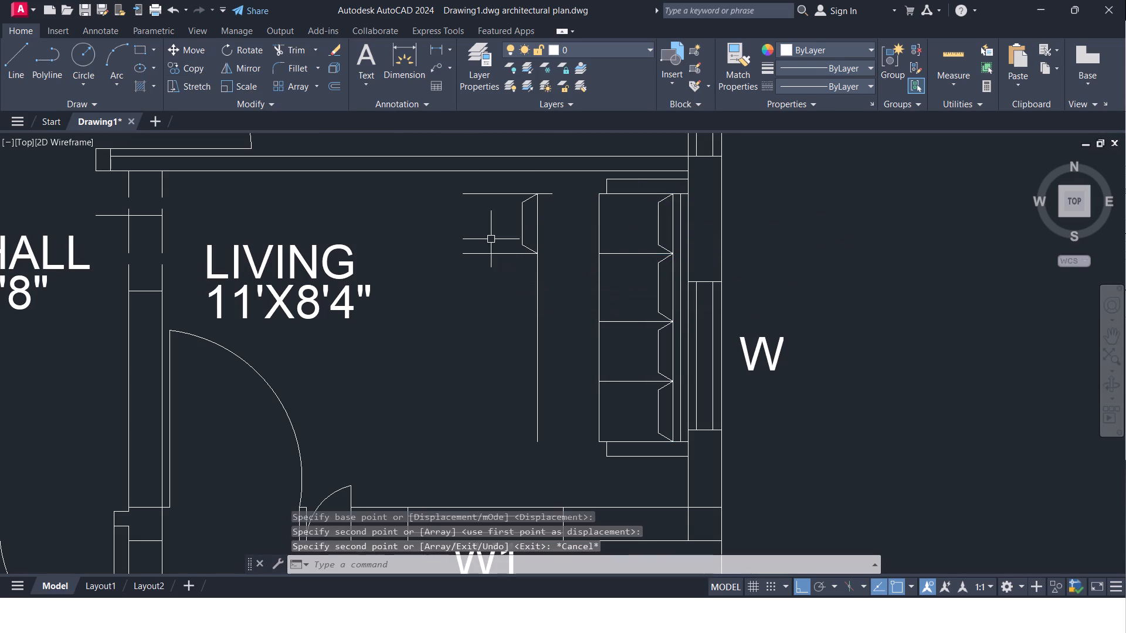
Mirror the copied seat edges and back cushion southward about the seat's south edge, keeping the source objects.
{"action": "left_click", "coordinate": [456, 188]}
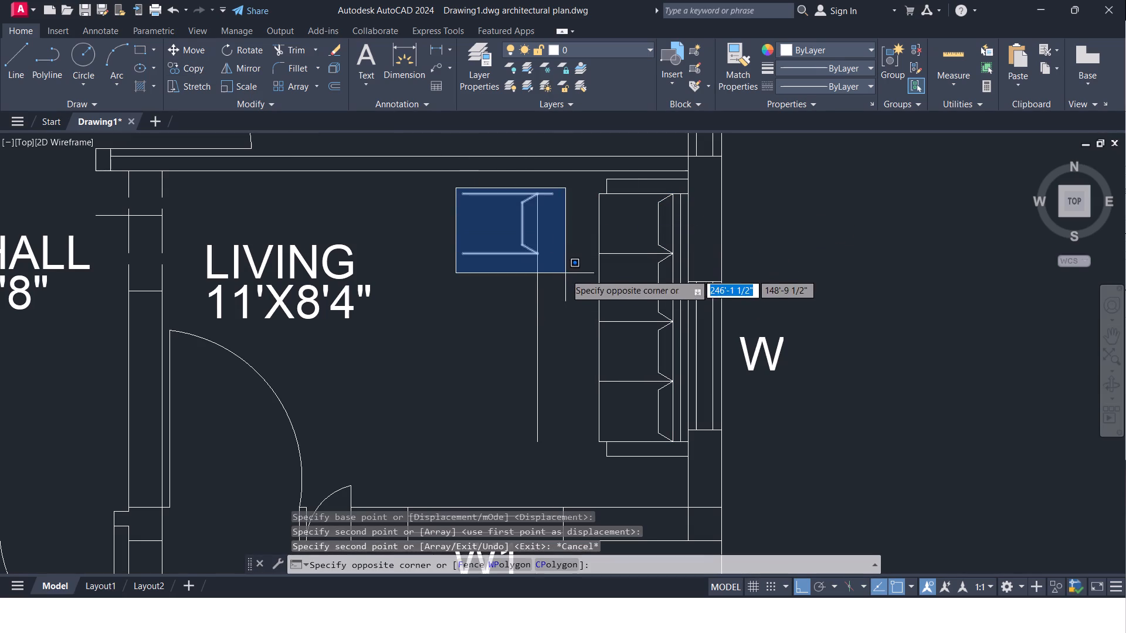
{"action": "left_click", "coordinate": [565, 274]}
{"action": "left_click", "coordinate": [237, 72]}
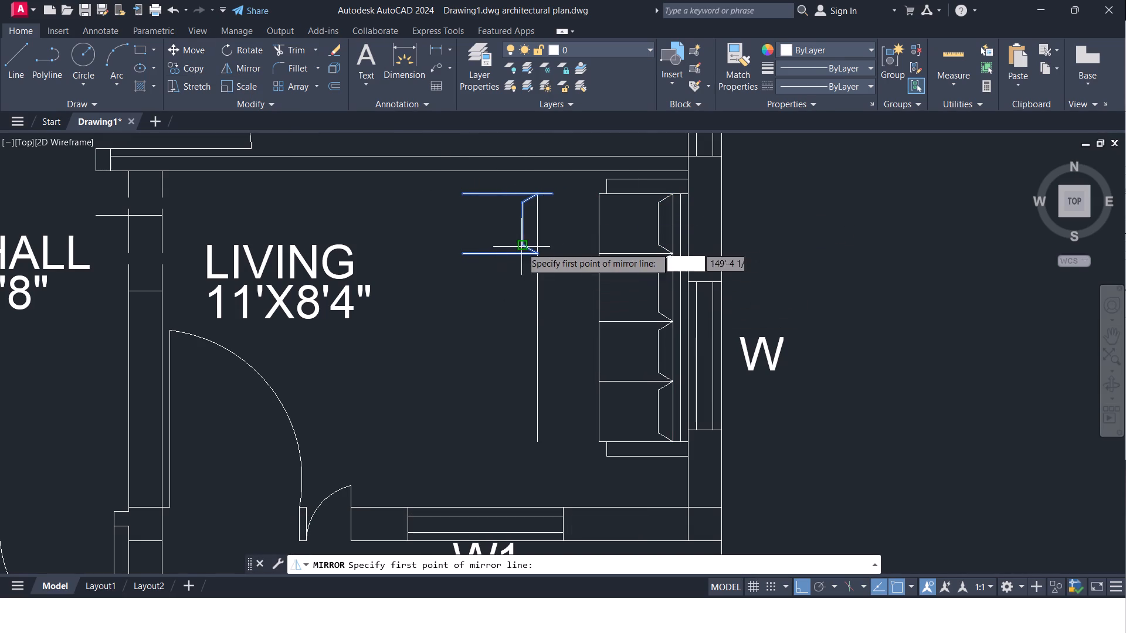
{"action": "left_click", "coordinate": [537, 256]}
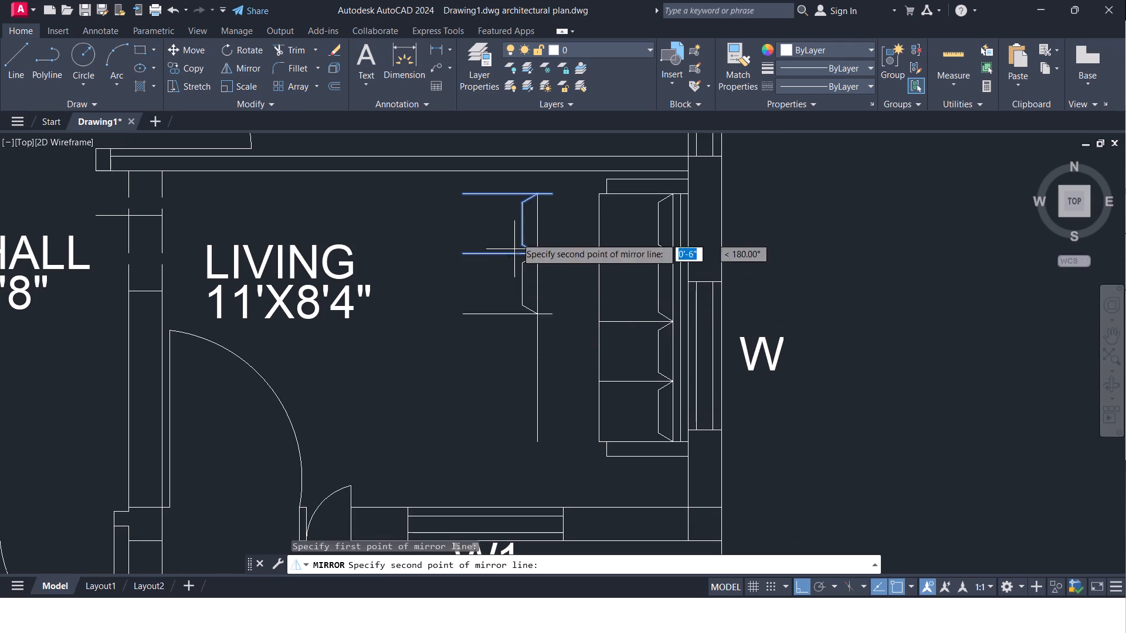
{"action": "left_click", "coordinate": [403, 207]}
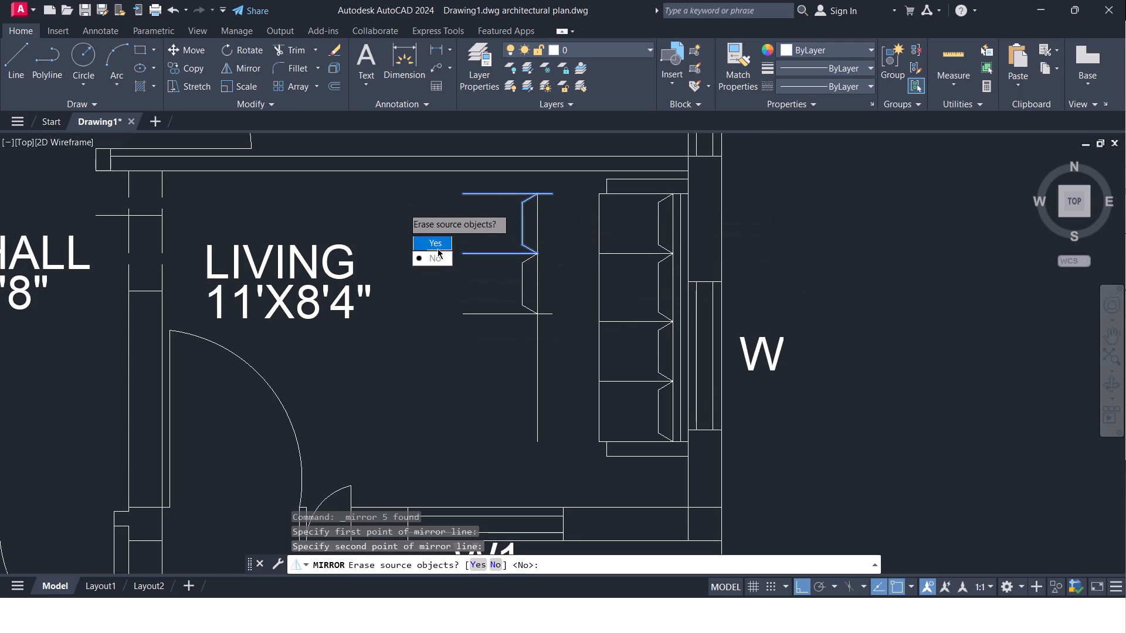
{"action": "left_click_drag", "start_coordinate": [439, 261], "coordinate": [403, 207]}
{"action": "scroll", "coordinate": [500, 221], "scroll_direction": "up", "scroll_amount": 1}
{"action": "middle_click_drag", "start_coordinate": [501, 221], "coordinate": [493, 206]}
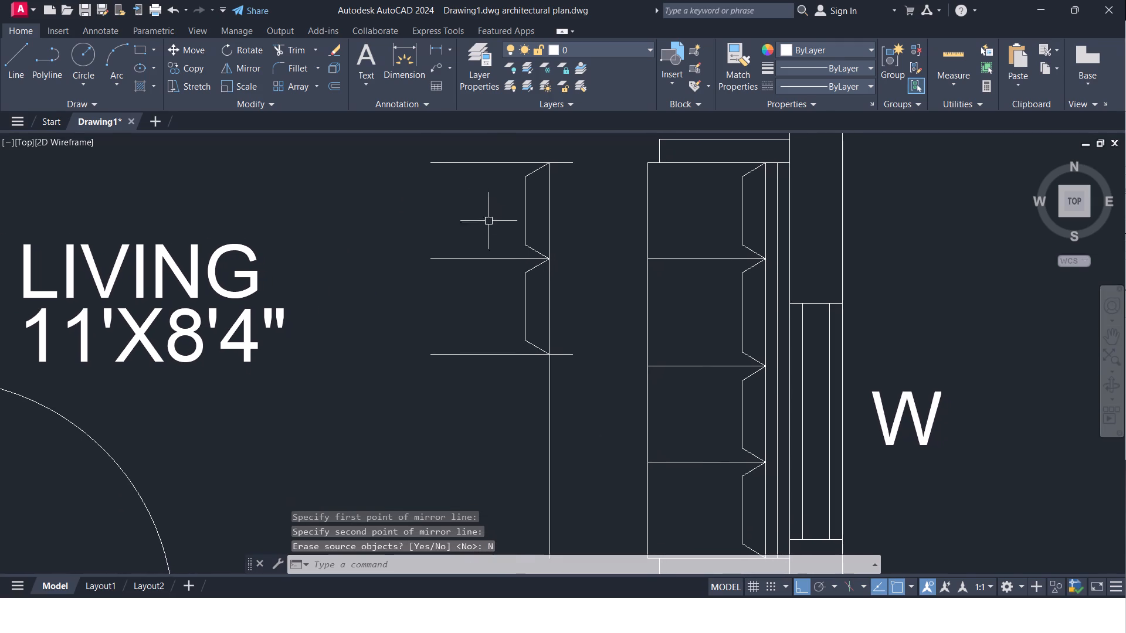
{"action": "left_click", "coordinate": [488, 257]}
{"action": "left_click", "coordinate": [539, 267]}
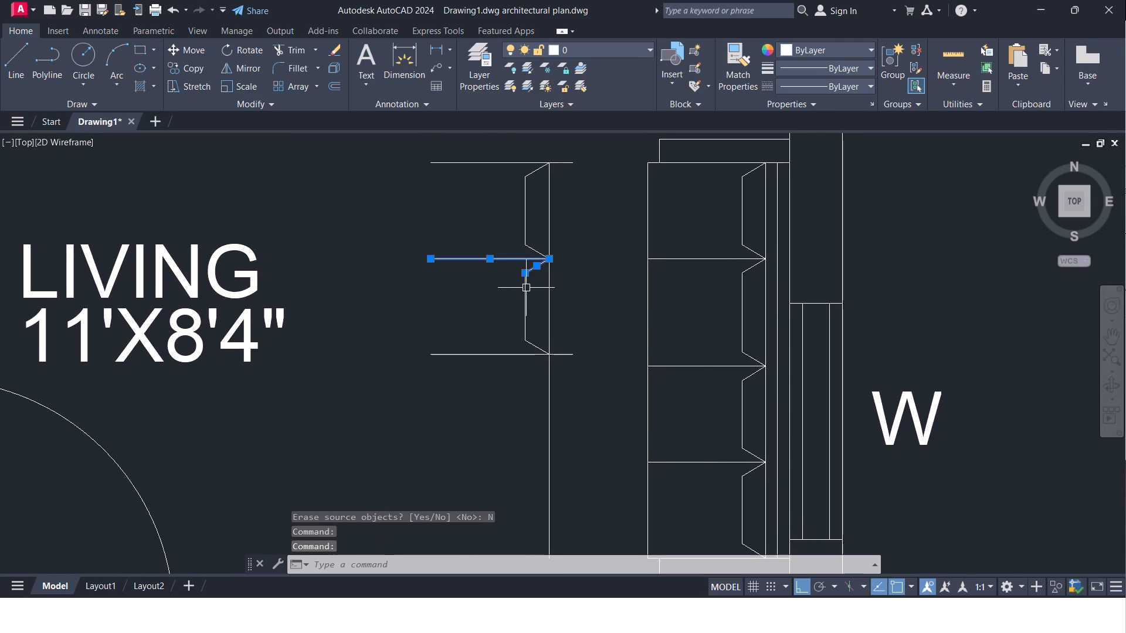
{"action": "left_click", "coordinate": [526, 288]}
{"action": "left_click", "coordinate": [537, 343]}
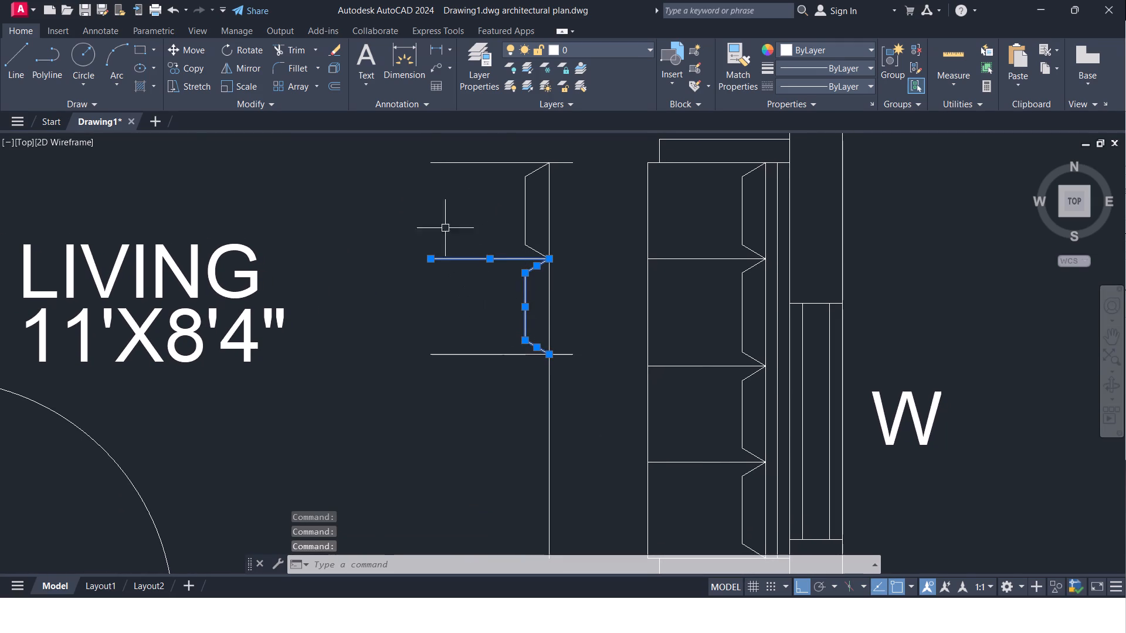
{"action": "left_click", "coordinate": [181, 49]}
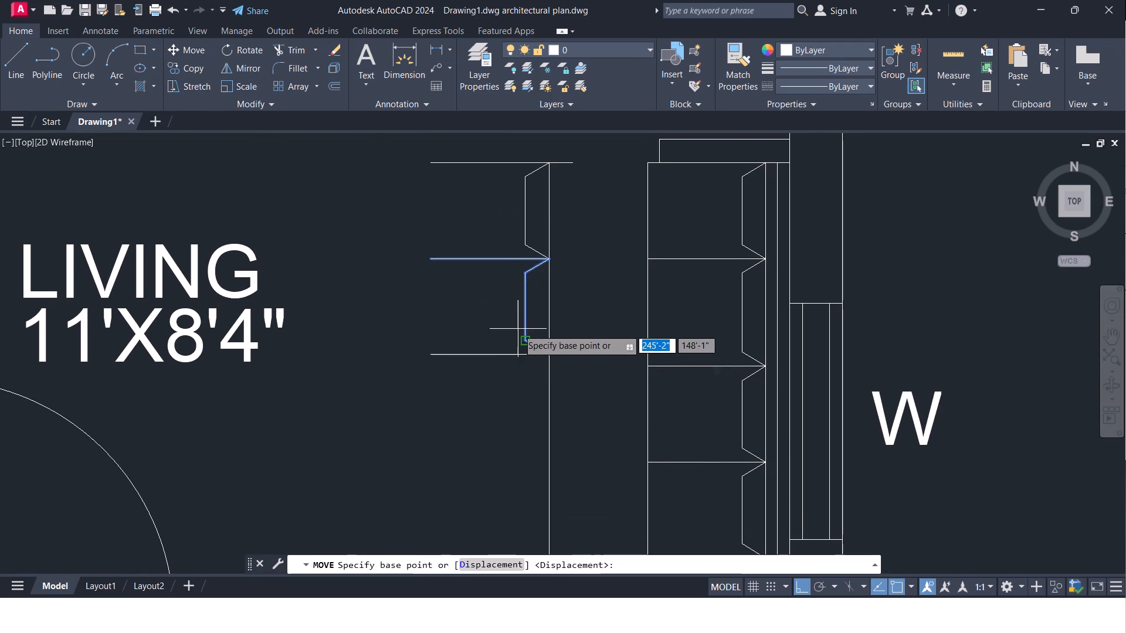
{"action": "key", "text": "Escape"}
Move the mirrored seat's two edges and back cushion south along the copied backrest line, leaving a gap below the first seat.
{"action": "left_click", "coordinate": [489, 258]}
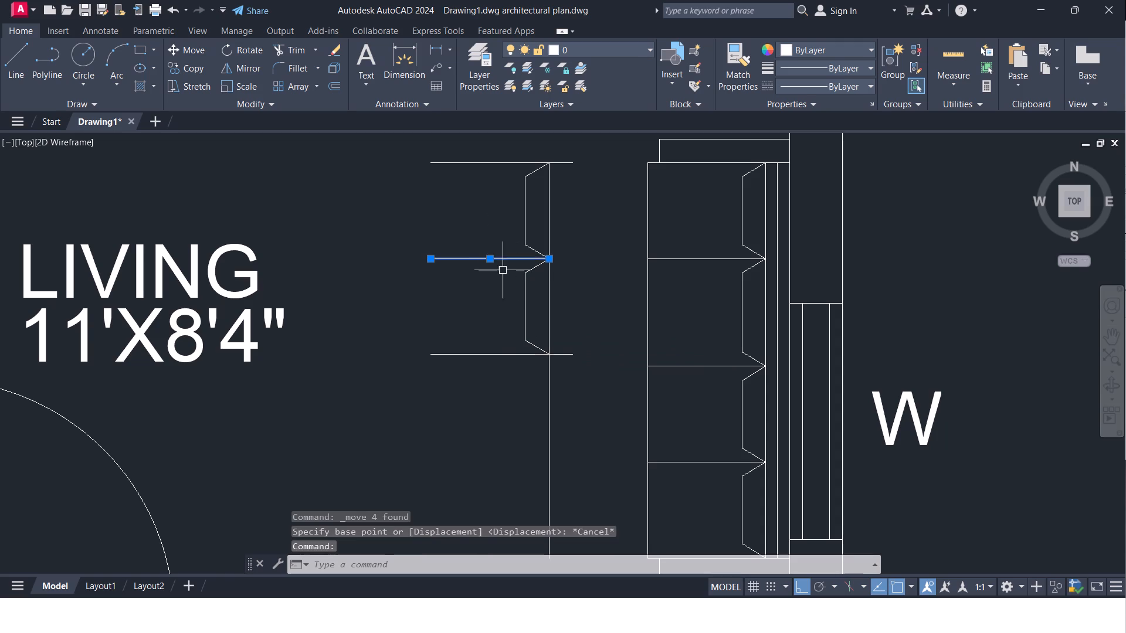
{"action": "left_click", "coordinate": [535, 268]}
{"action": "left_click", "coordinate": [525, 296]}
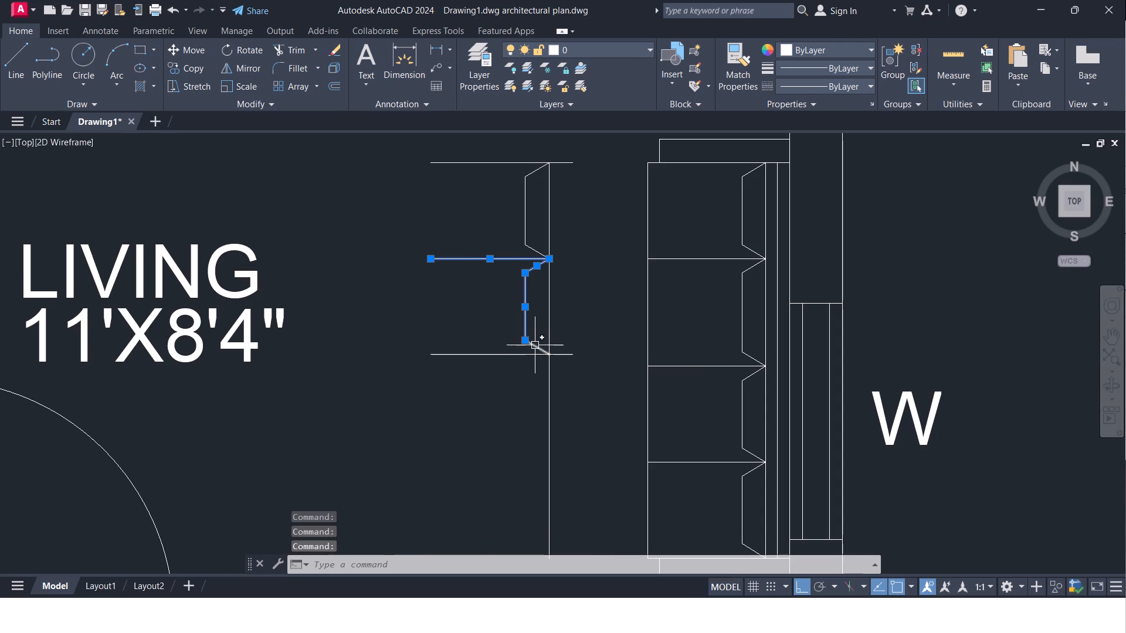
{"action": "left_click", "coordinate": [535, 345]}
{"action": "left_click", "coordinate": [529, 355]}
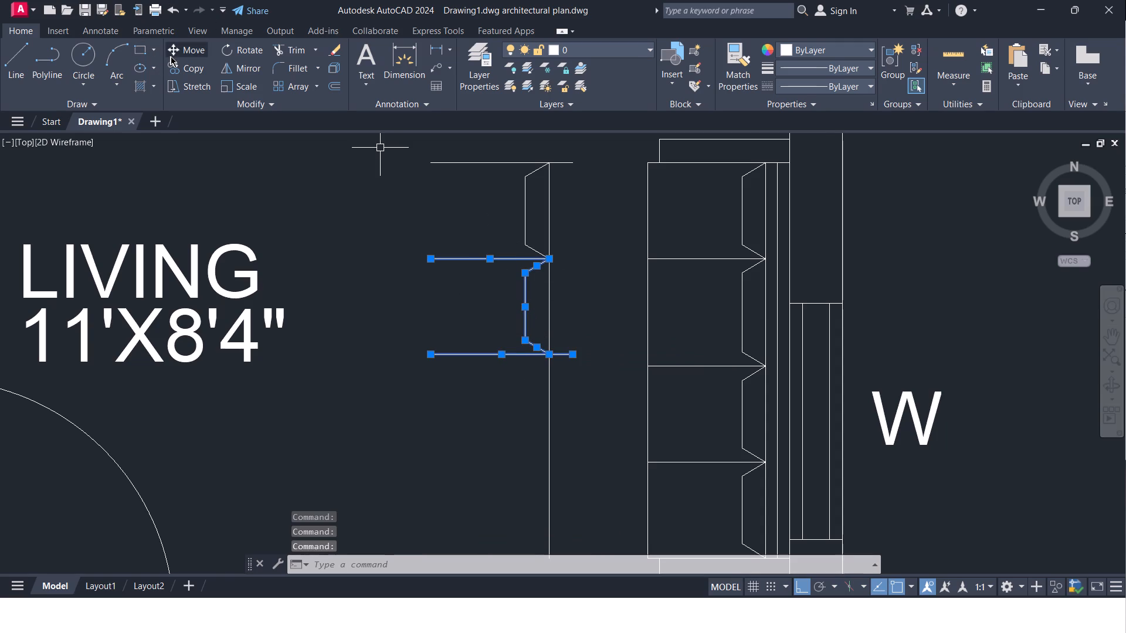
{"action": "left_click", "coordinate": [178, 55]}
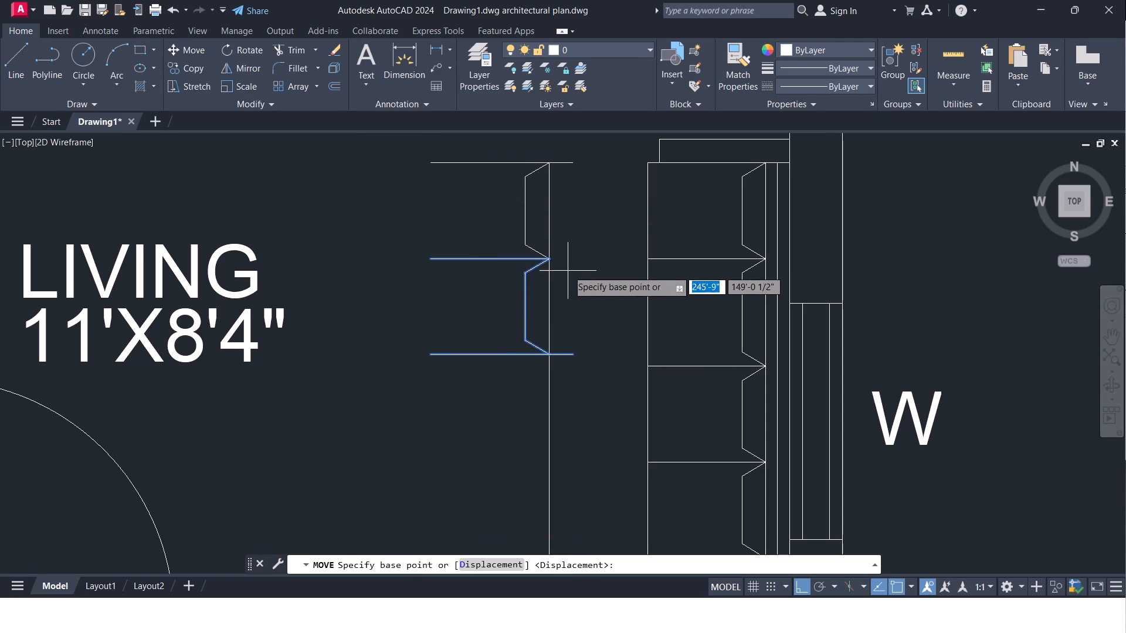
{"action": "left_click", "coordinate": [553, 260]}
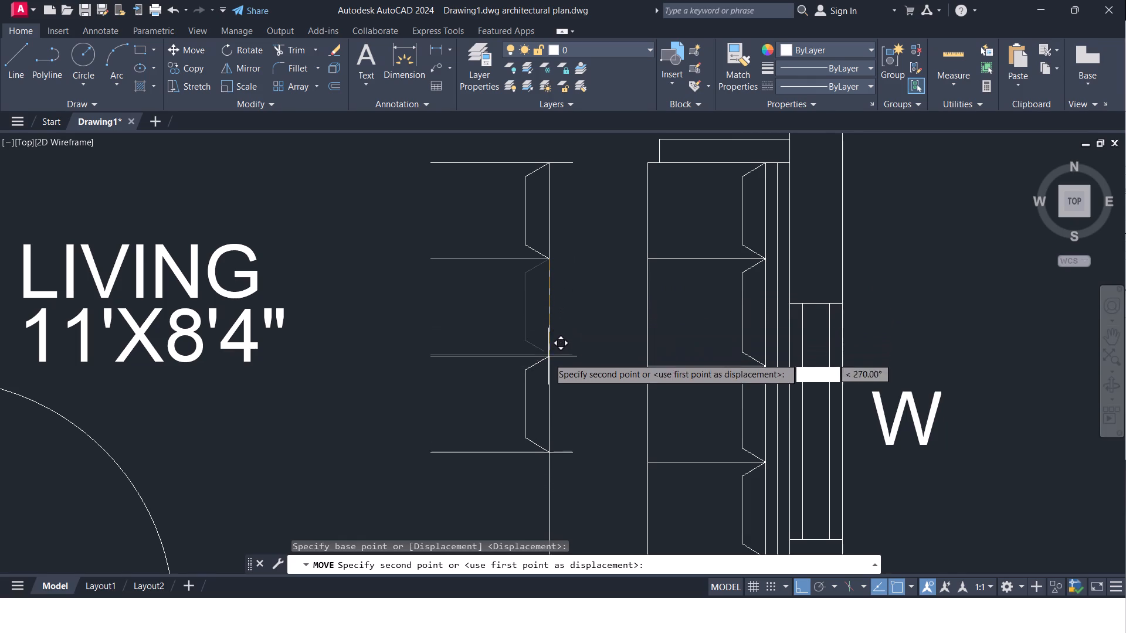
{"action": "left_click", "coordinate": [549, 326]}
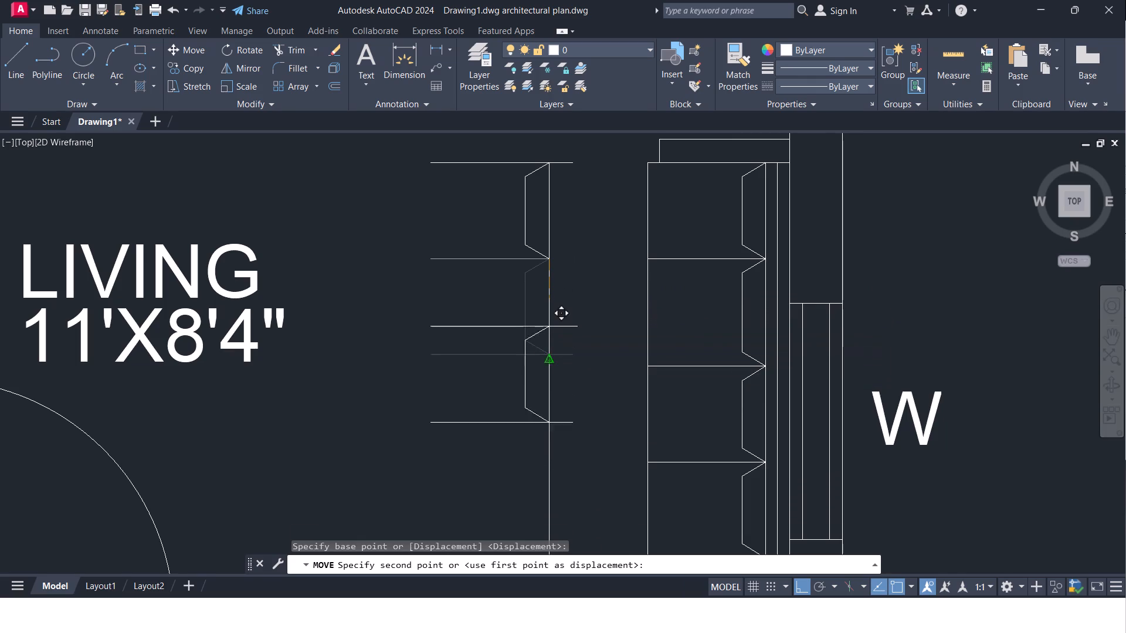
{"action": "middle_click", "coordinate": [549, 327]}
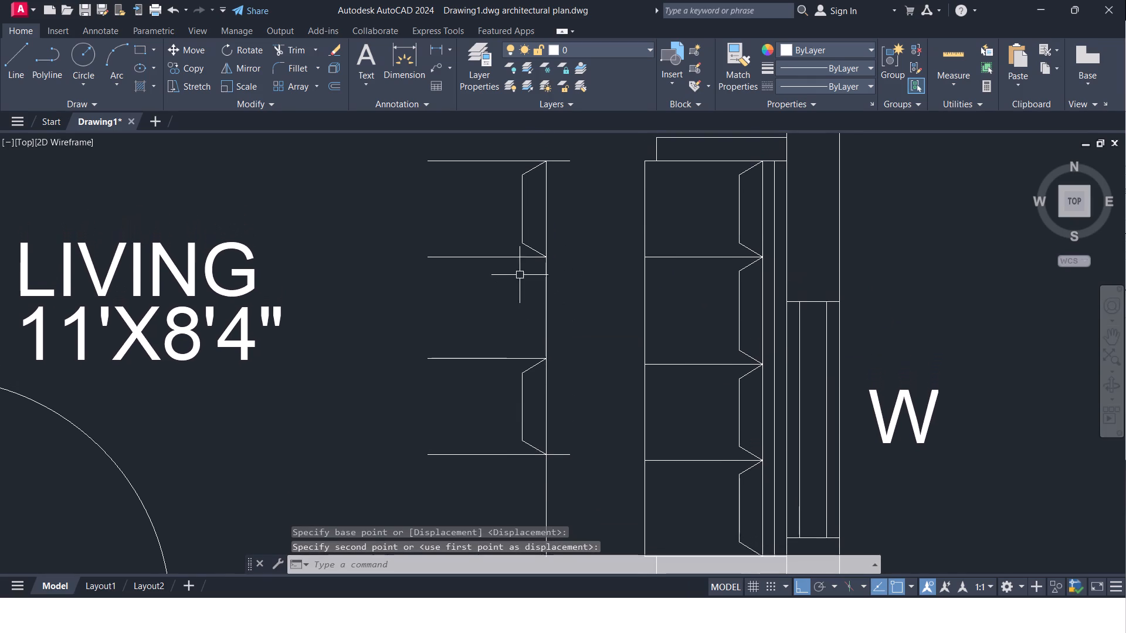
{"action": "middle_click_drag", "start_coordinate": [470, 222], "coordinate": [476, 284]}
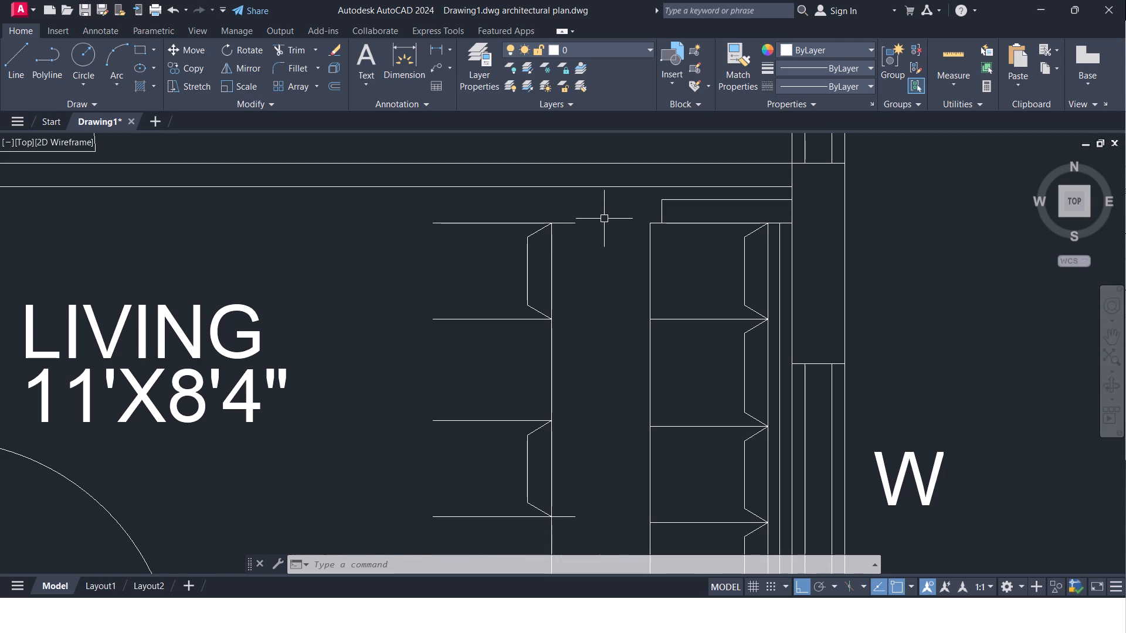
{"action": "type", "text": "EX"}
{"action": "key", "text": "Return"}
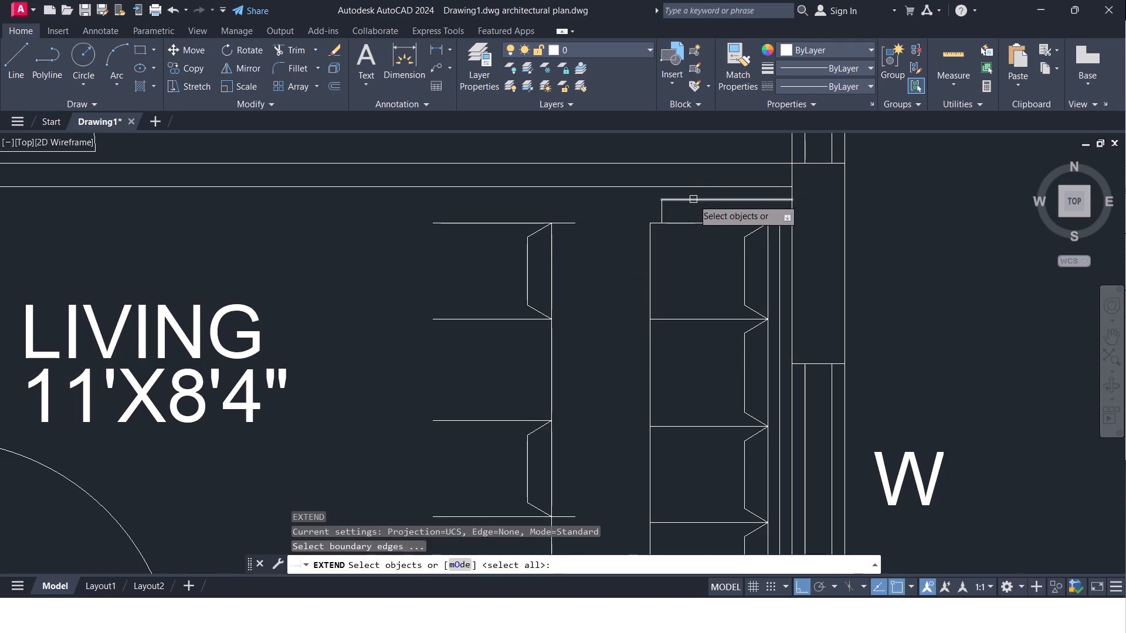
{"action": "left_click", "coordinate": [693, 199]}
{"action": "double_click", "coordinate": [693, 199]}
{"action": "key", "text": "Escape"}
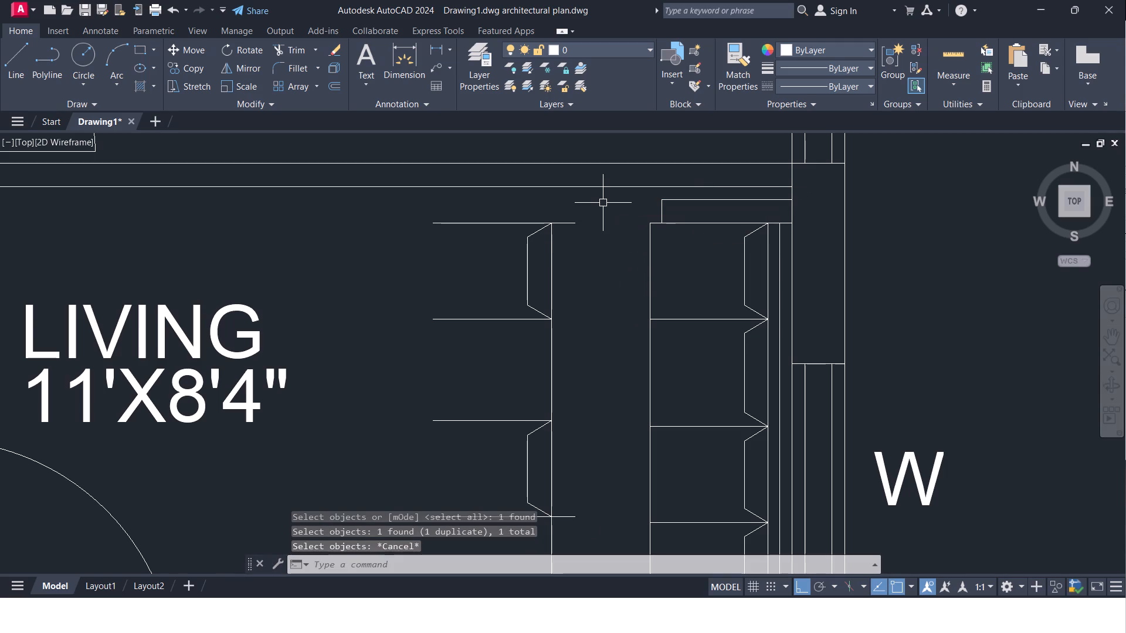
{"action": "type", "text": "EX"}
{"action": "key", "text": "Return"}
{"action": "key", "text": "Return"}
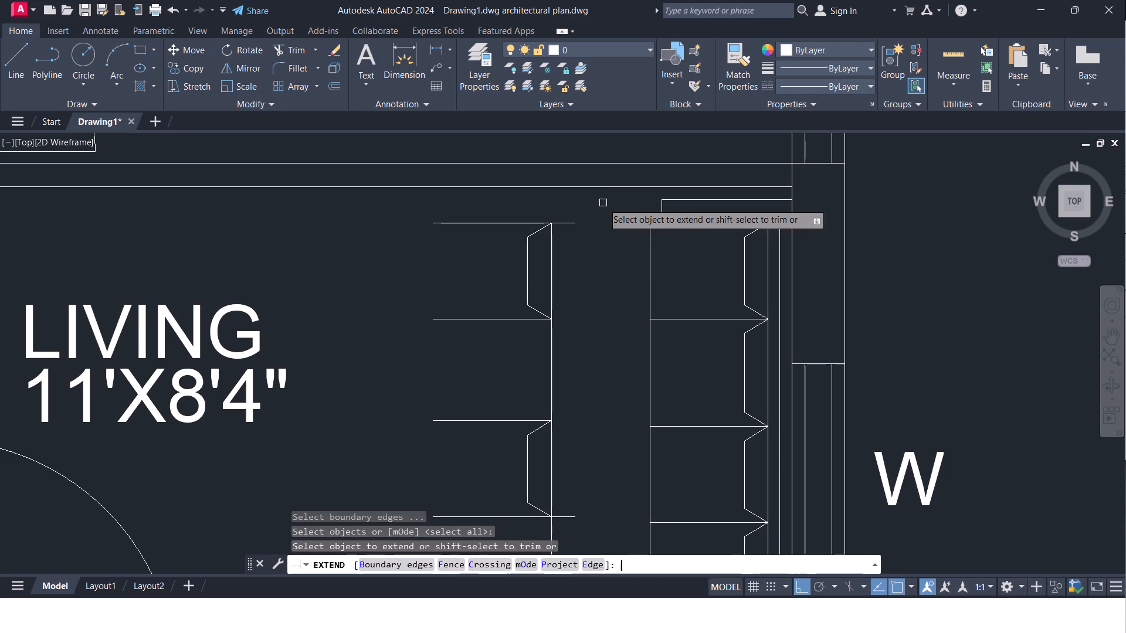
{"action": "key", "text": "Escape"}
Stretch the west end of the east-wall sofa's north armrest line about 4' west, past the copied seats.
{"action": "left_click", "coordinate": [692, 197]}
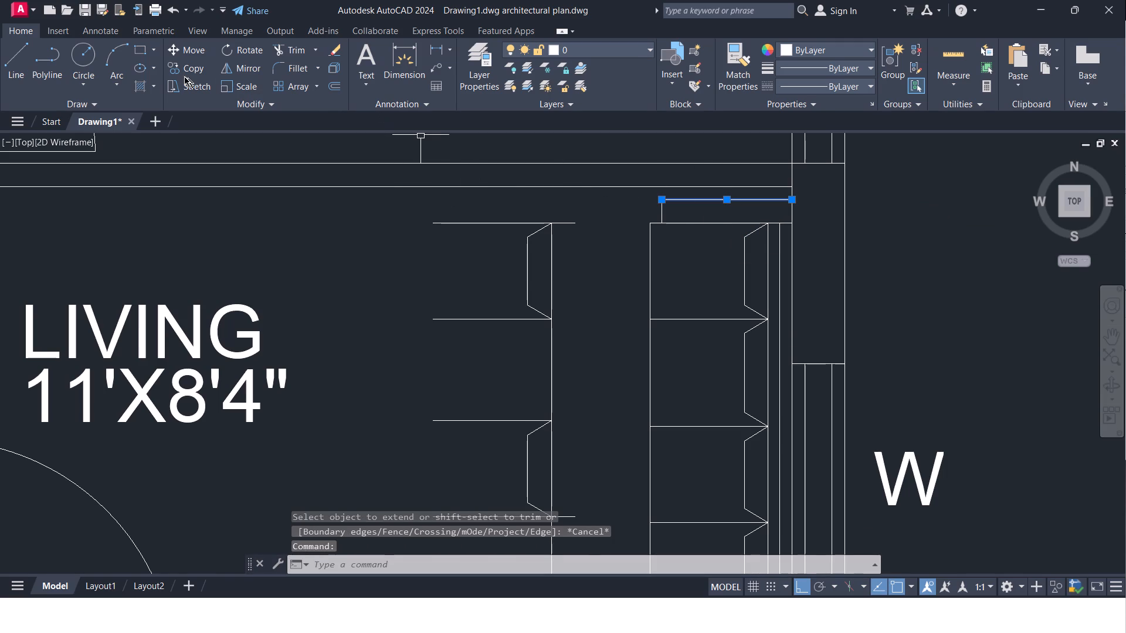
{"action": "left_click", "coordinate": [660, 199]}
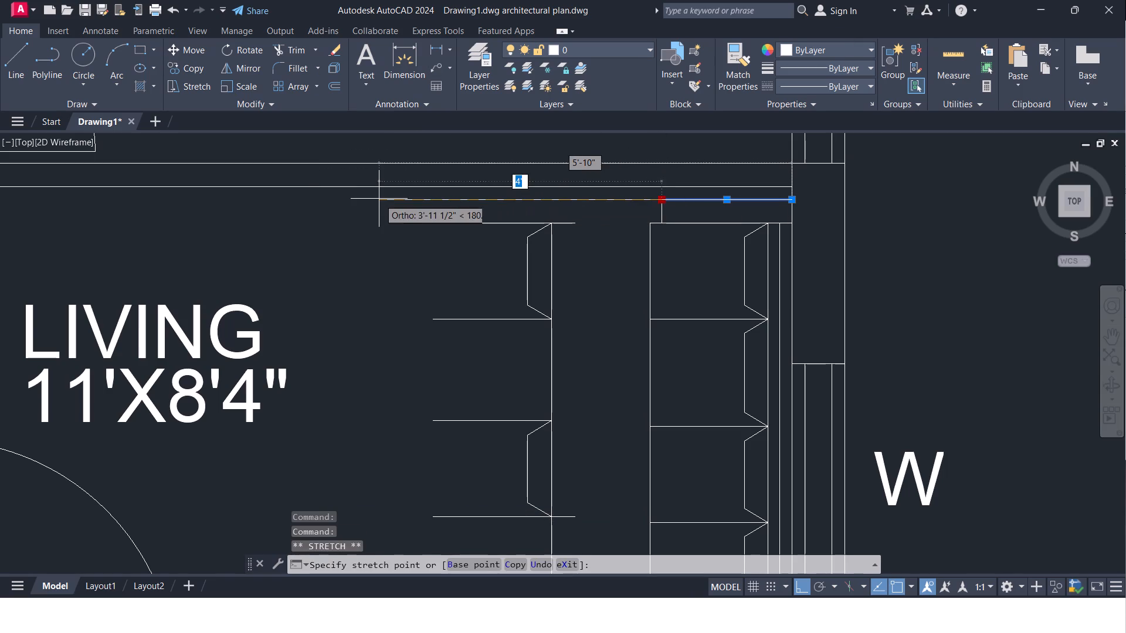
{"action": "left_click", "coordinate": [379, 199]}
{"action": "scroll", "coordinate": [568, 277], "scroll_direction": "up", "scroll_amount": 1}
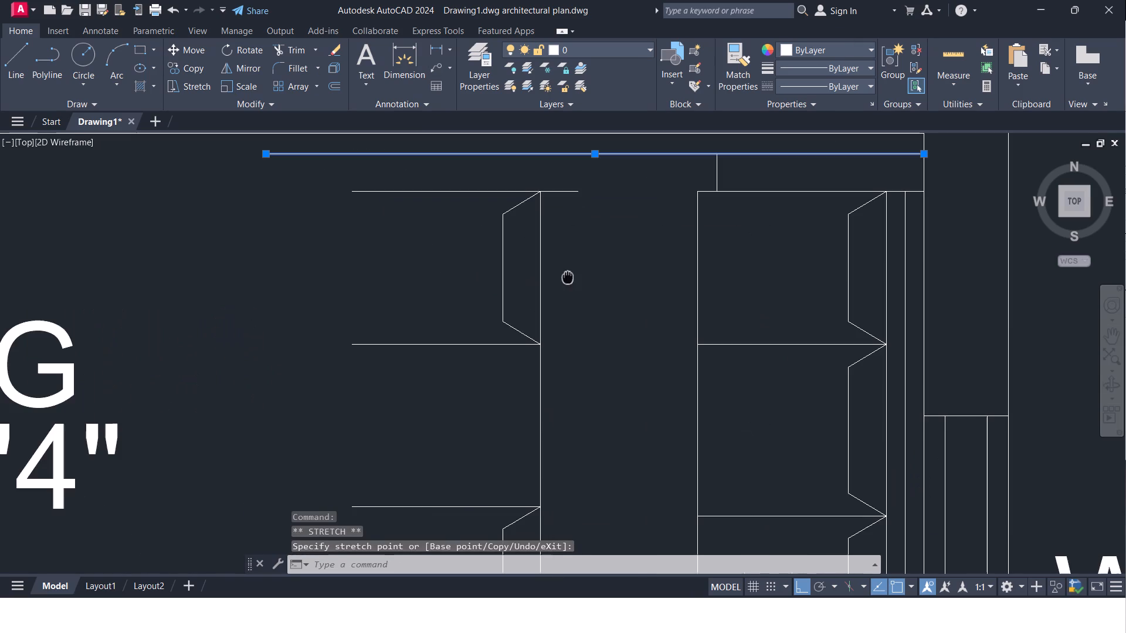
{"action": "middle_click", "coordinate": [568, 277]}
{"action": "scroll", "coordinate": [568, 277], "scroll_direction": "down", "scroll_amount": 1}
{"action": "key", "text": "Escape"}
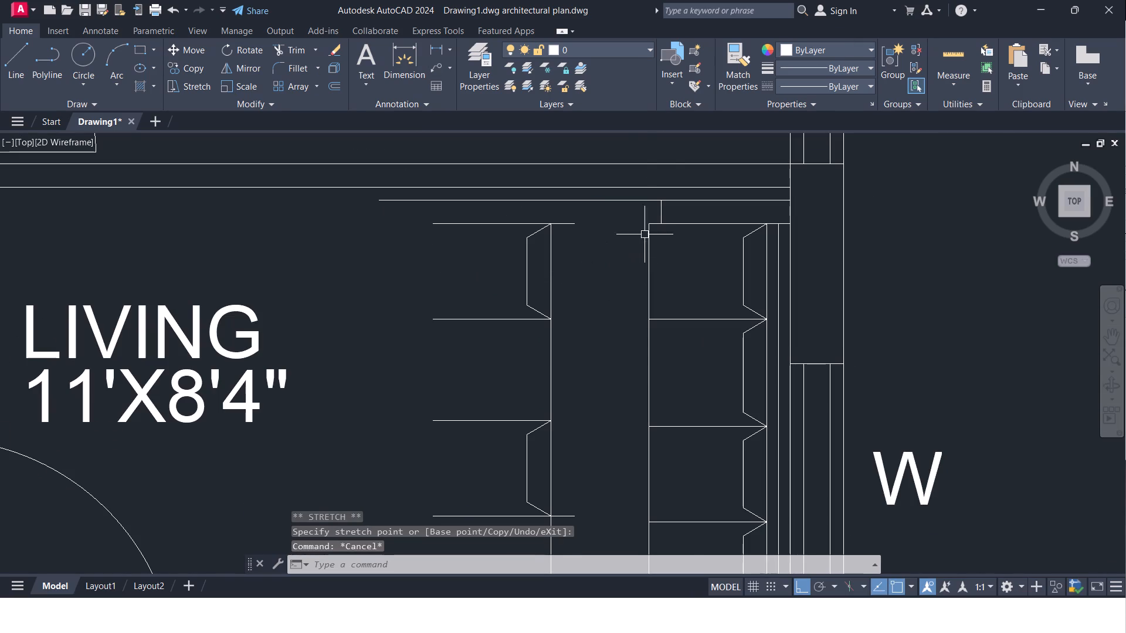
Copy the east-wall sofa's long front edge line west onto the west end of the copied northern seat's top edge.
{"action": "left_click", "coordinate": [651, 257]}
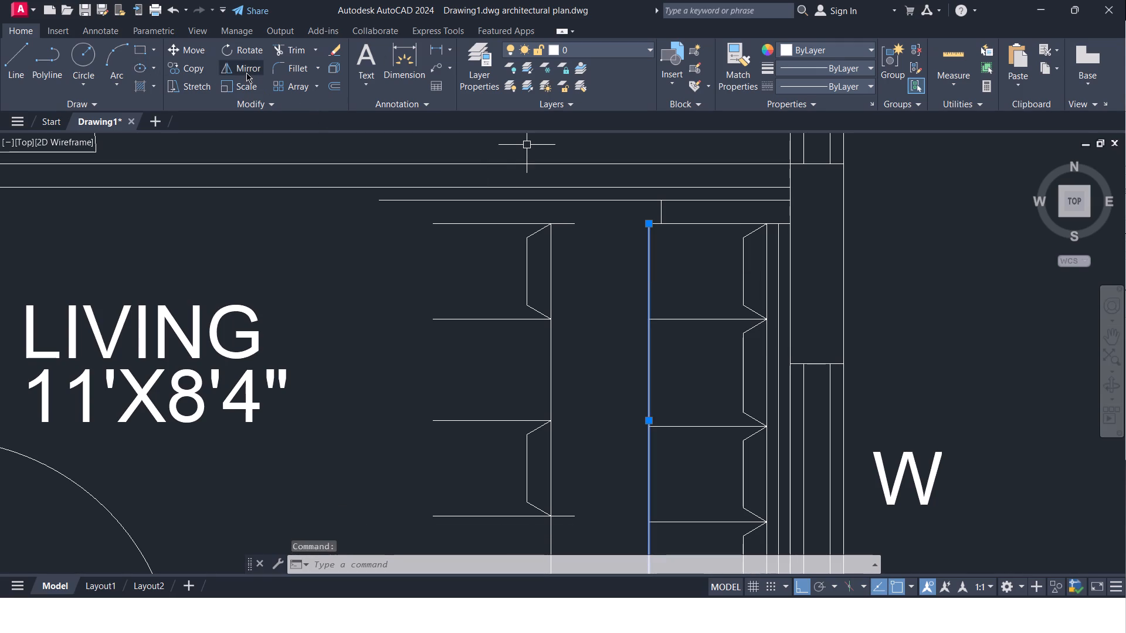
{"action": "left_click", "coordinate": [198, 69]}
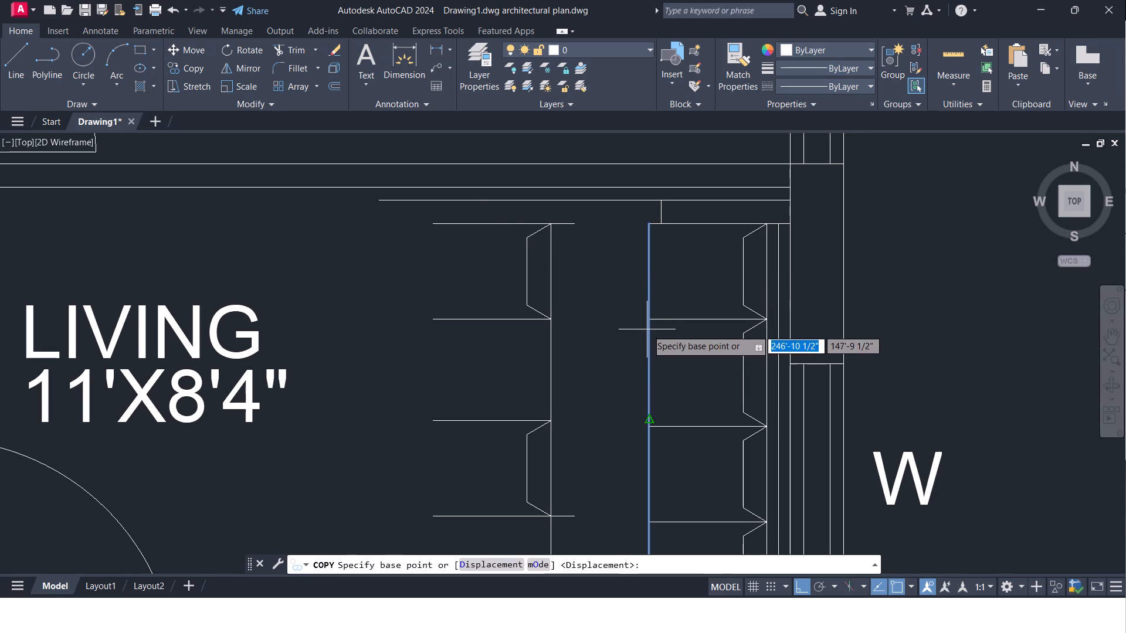
{"action": "left_click", "coordinate": [647, 321]}
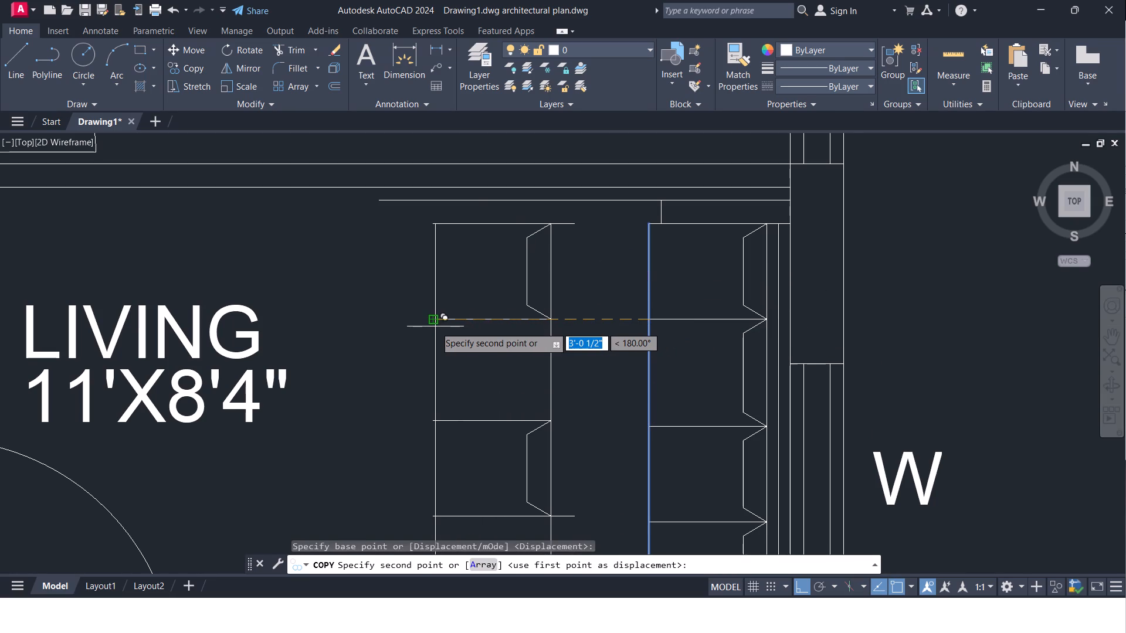
{"action": "scroll", "coordinate": [429, 327], "scroll_direction": "up", "scroll_amount": 2}
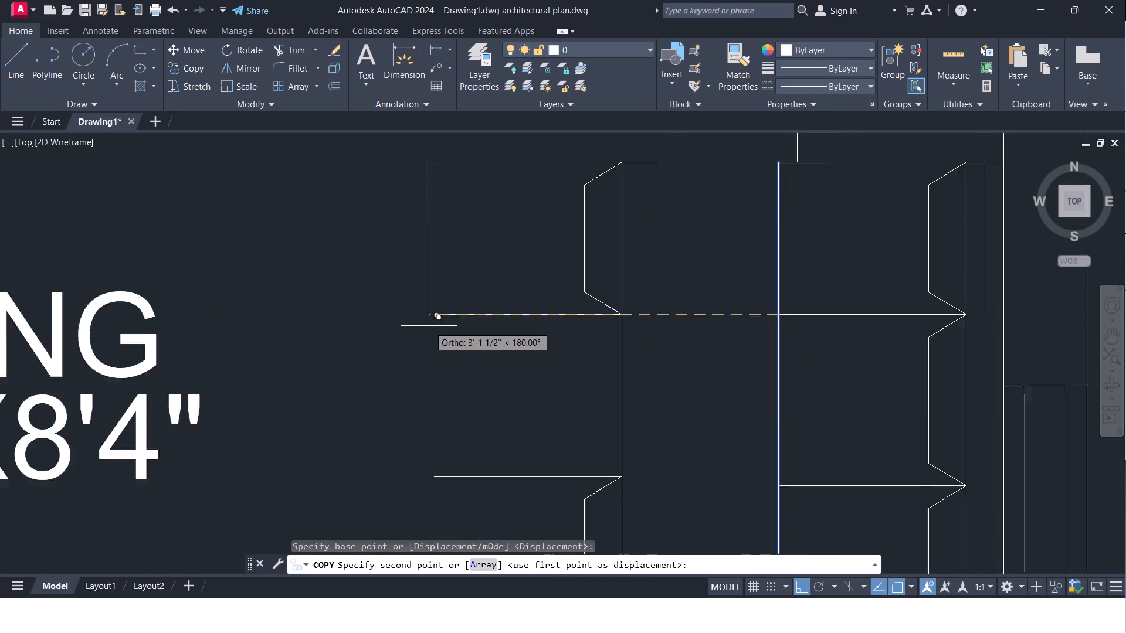
{"action": "middle_click_drag", "start_coordinate": [444, 240], "coordinate": [446, 424]}
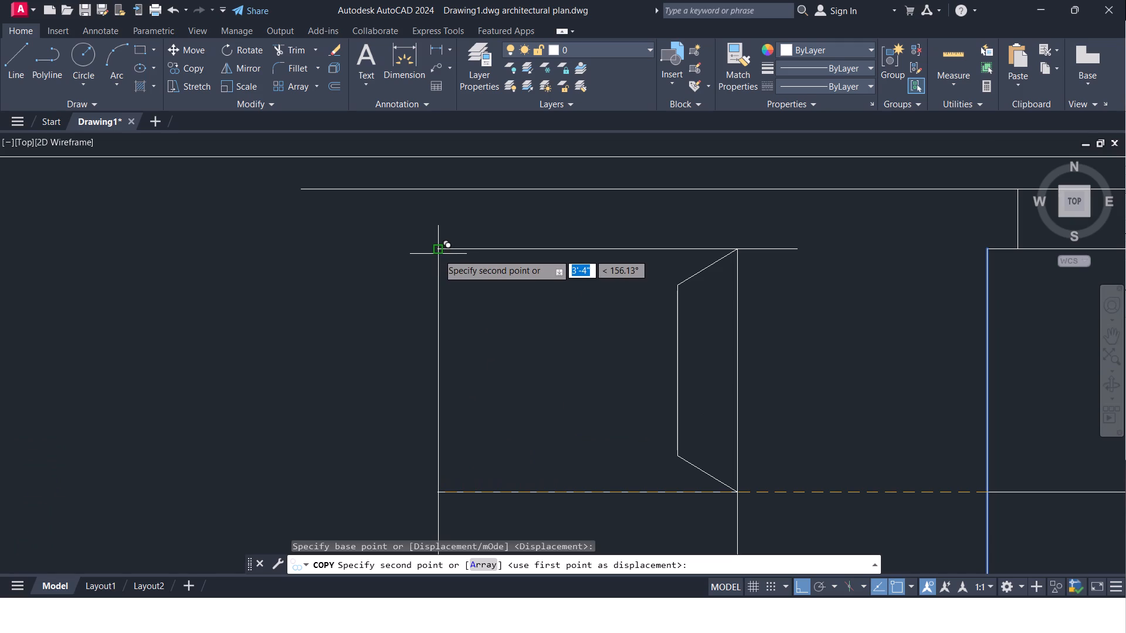
{"action": "left_click", "coordinate": [438, 250]}
{"action": "scroll", "coordinate": [442, 263], "scroll_direction": "down", "scroll_amount": 3}
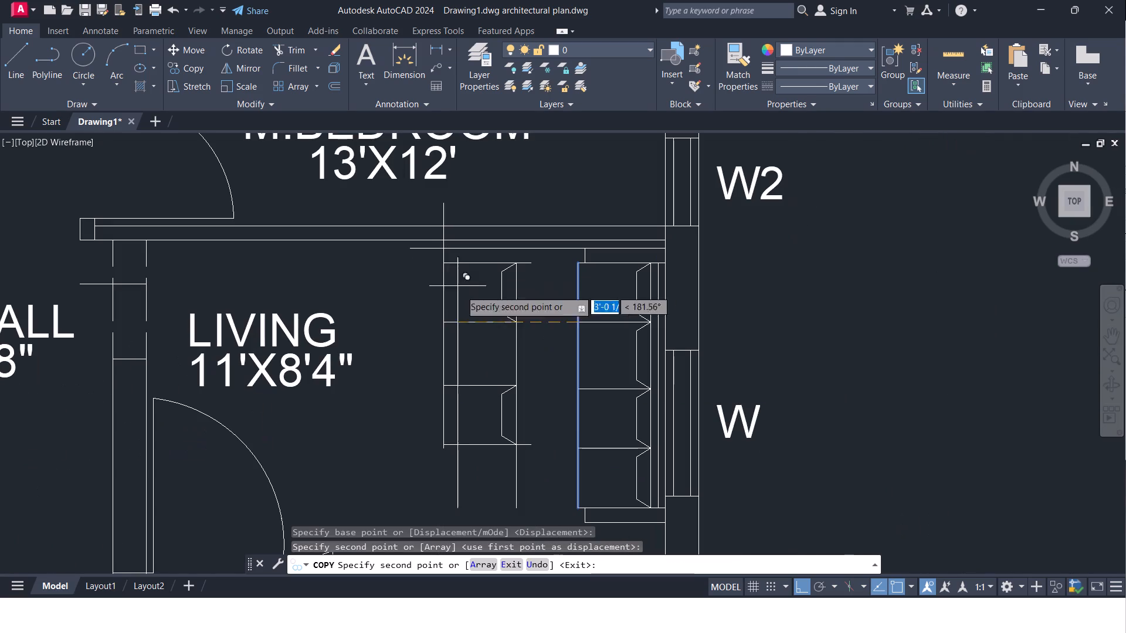
{"action": "key", "text": "Escape"}
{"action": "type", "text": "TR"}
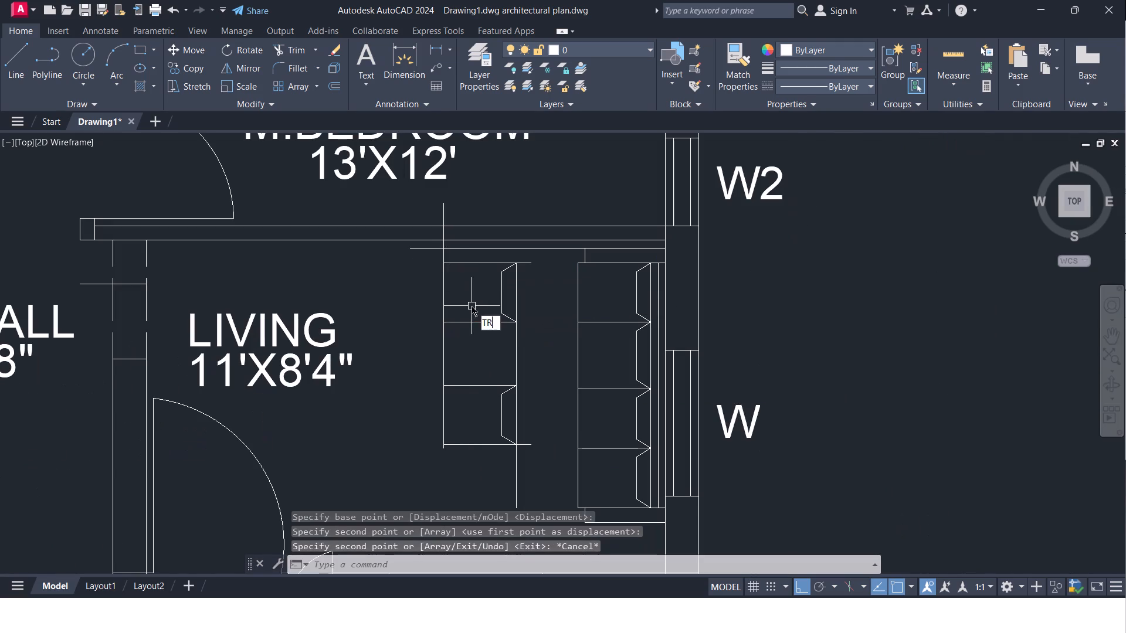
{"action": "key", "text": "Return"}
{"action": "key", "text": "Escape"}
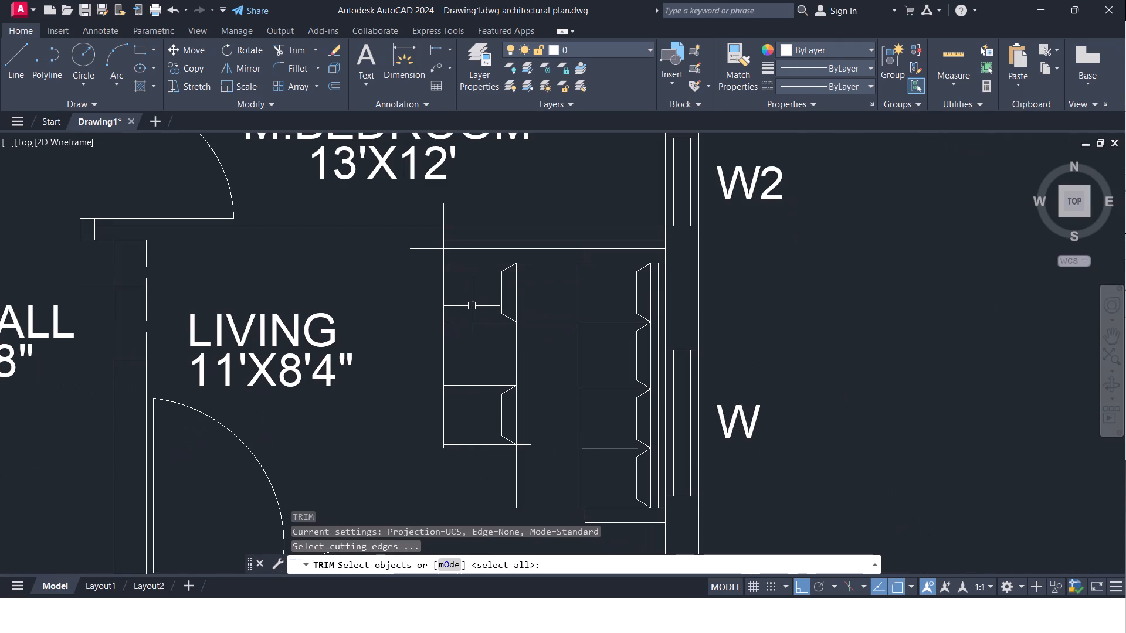
Trim the copied front line back to the north wall's inner face and remove the armrest line's overhang west of it.
{"action": "type", "text": "TR"}
{"action": "key", "text": "Return"}
{"action": "key", "text": "Return"}
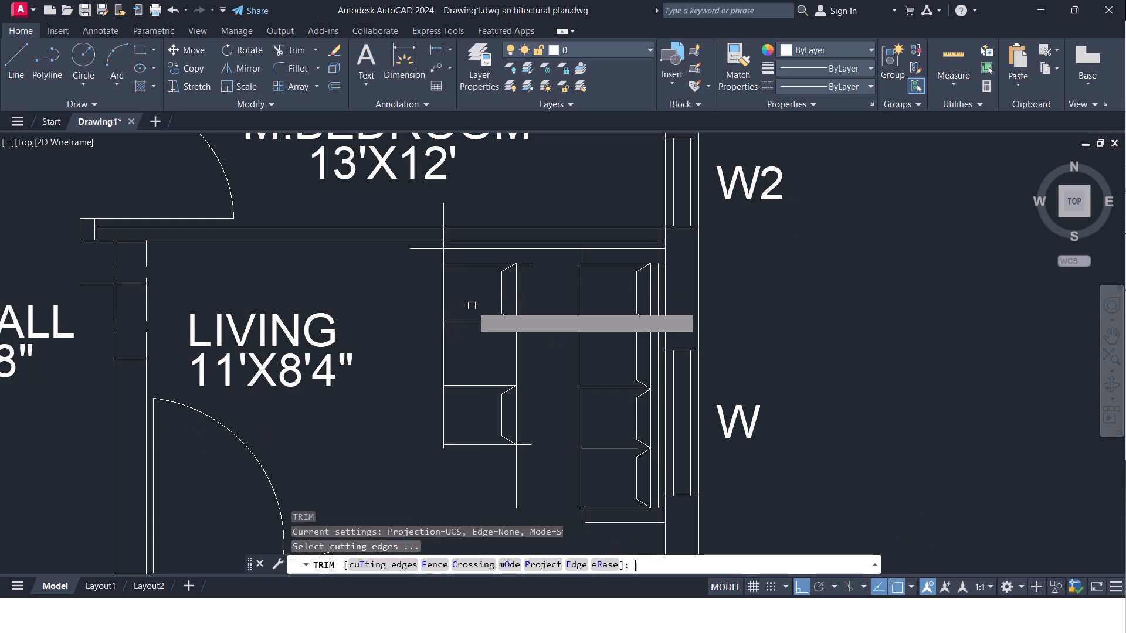
{"action": "scroll", "coordinate": [476, 207], "scroll_direction": "up", "scroll_amount": 2}
{"action": "left_click", "coordinate": [394, 221]}
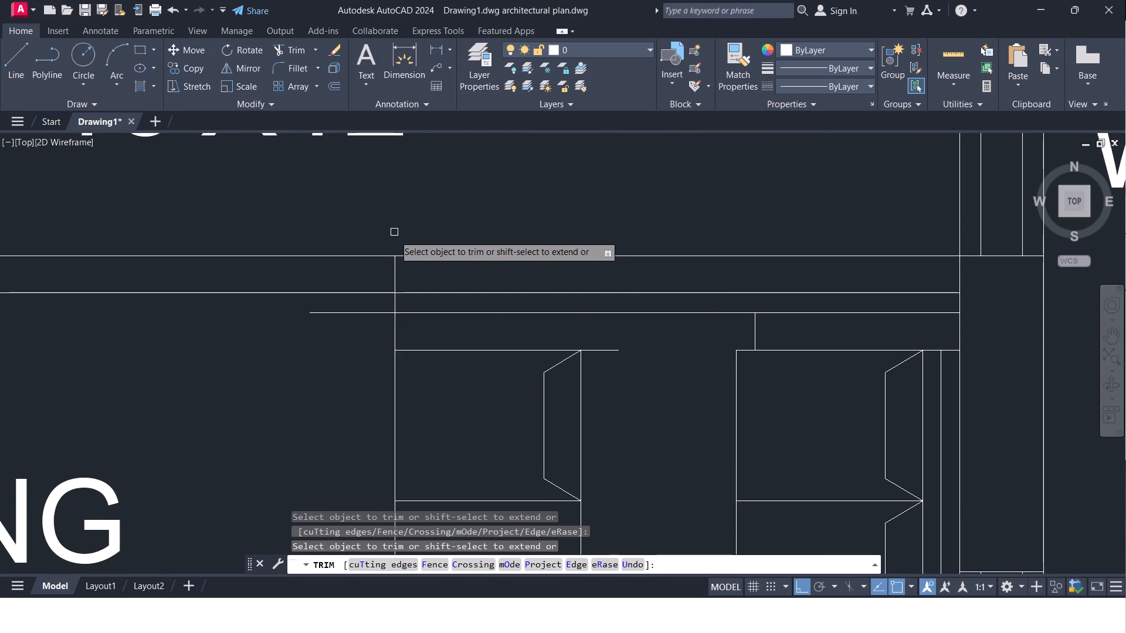
{"action": "left_click", "coordinate": [394, 277]}
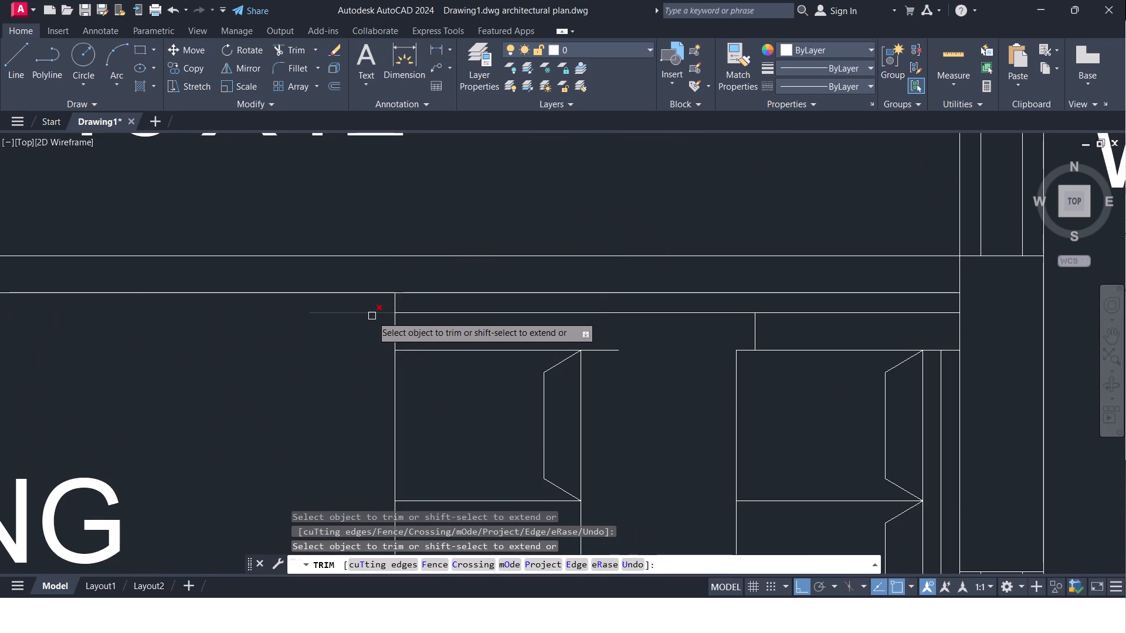
{"action": "left_click", "coordinate": [372, 316]}
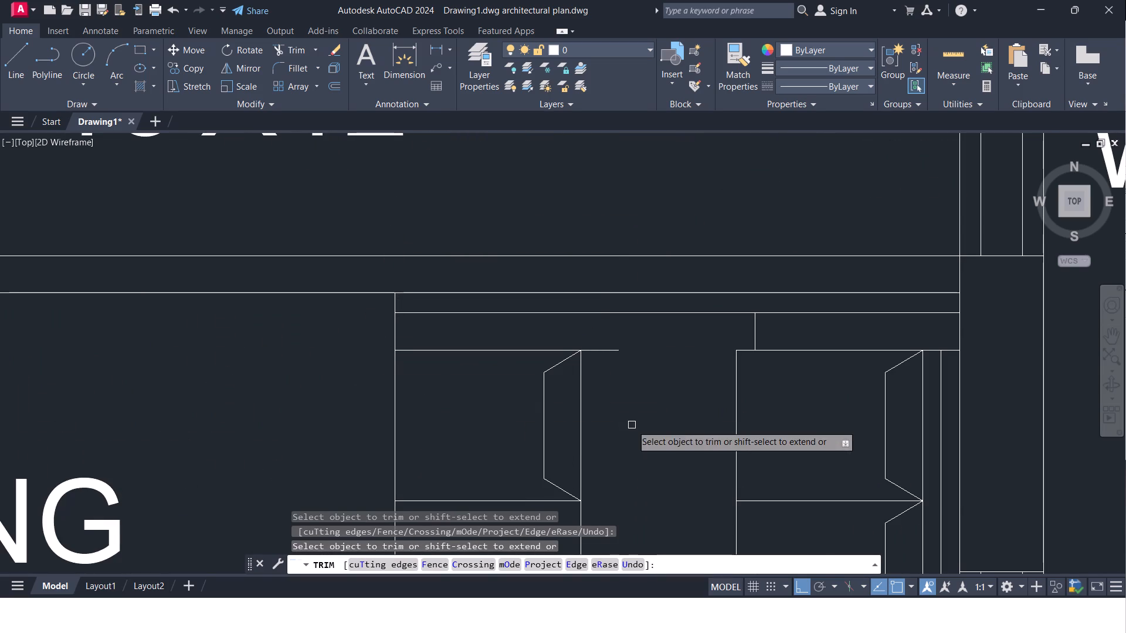
{"action": "middle_click_drag", "start_coordinate": [632, 425], "coordinate": [657, 330]}
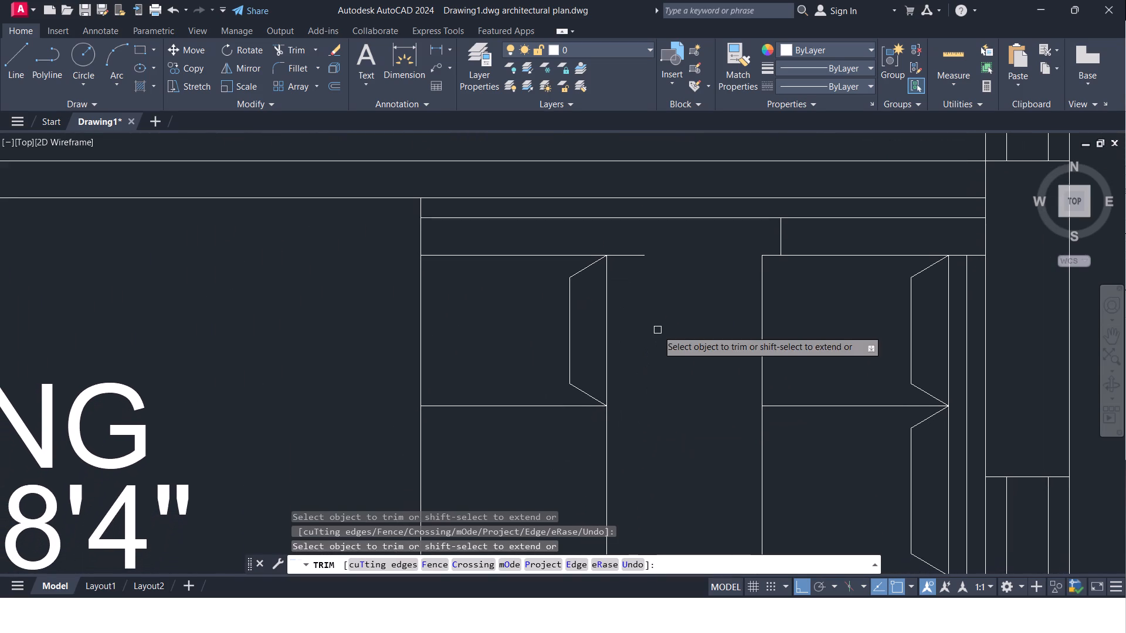
{"action": "key", "text": "Escape"}
Offset the copied seats' backrest line 4" east to form the outer back edge.
{"action": "middle_click_drag", "start_coordinate": [657, 330], "coordinate": [612, 340]}
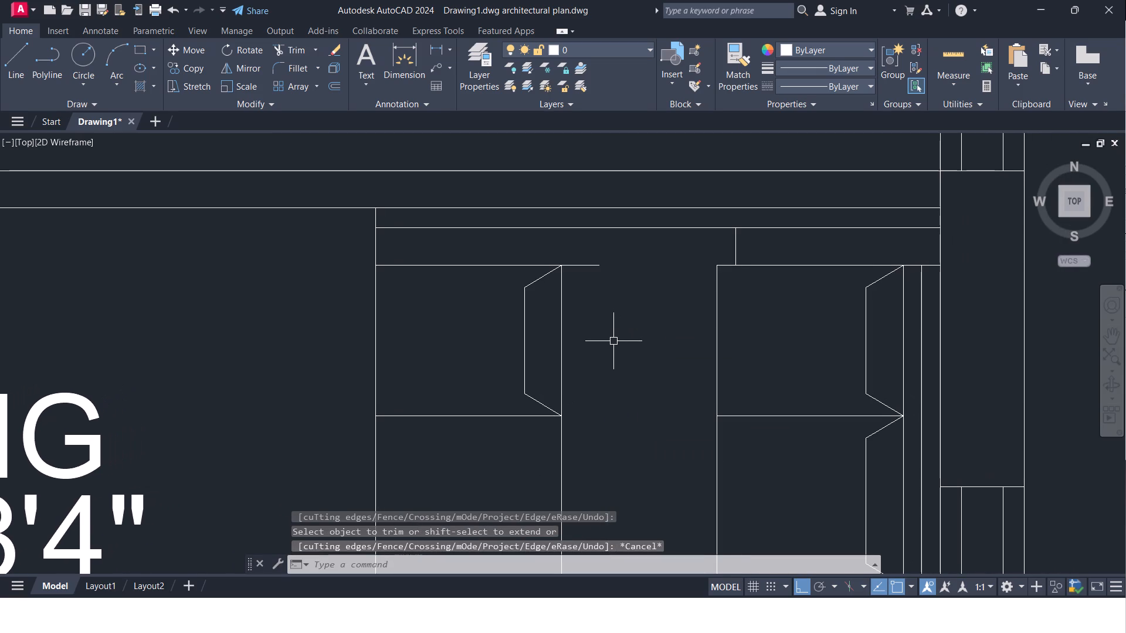
{"action": "key", "text": "o"}
{"action": "key", "text": "Return"}
{"action": "key", "text": "4"}
{"action": "key", "text": "shift+quotedbl"}
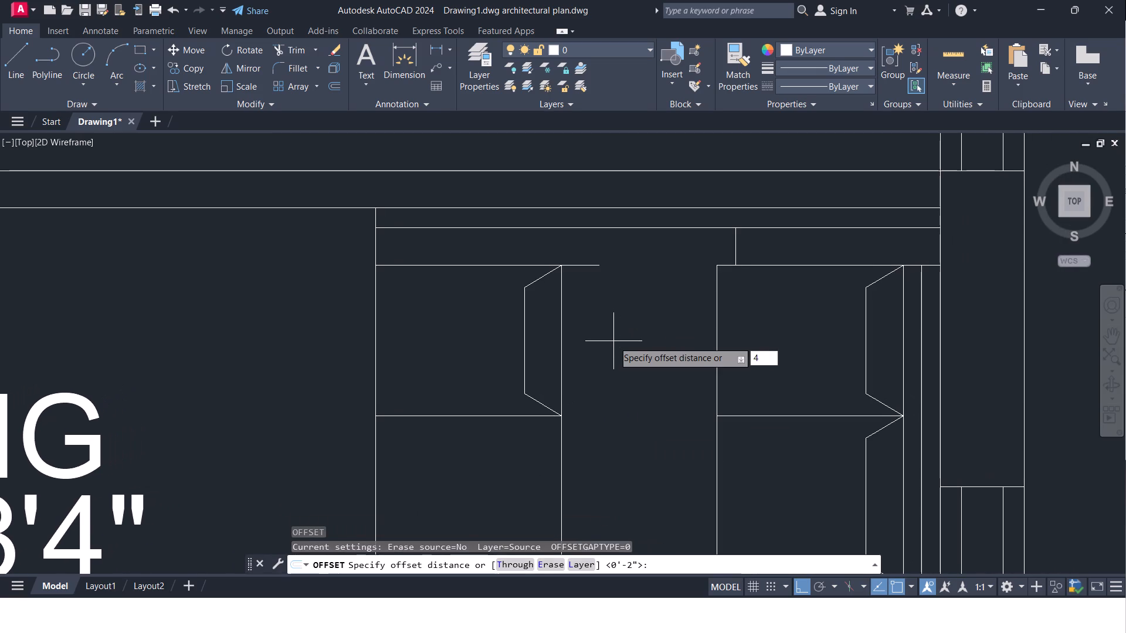
{"action": "key", "text": "Return"}
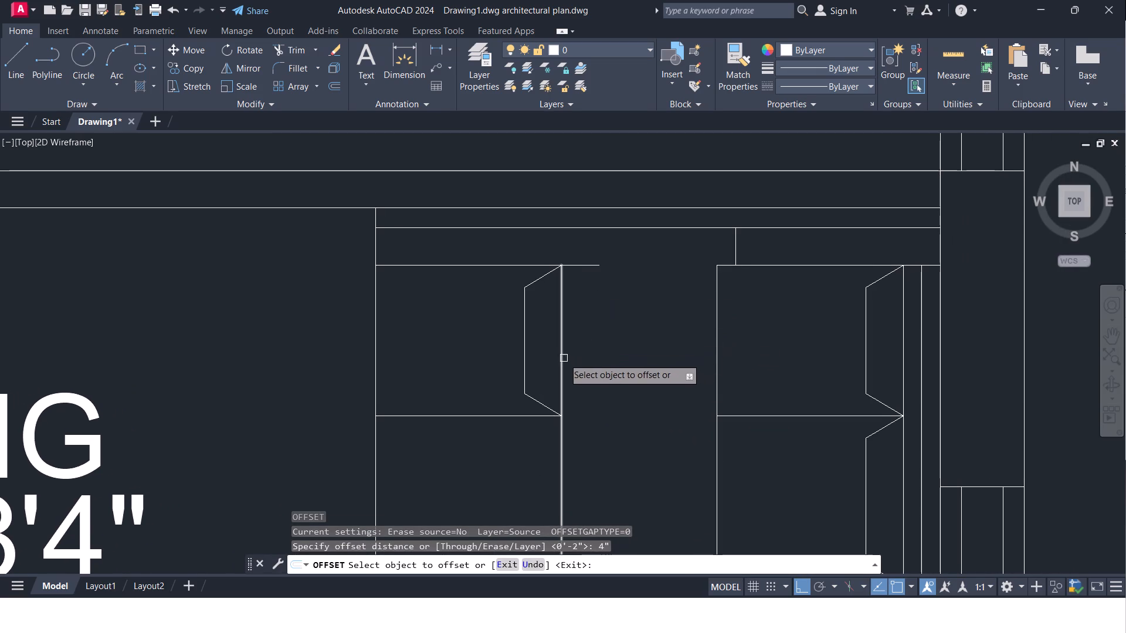
{"action": "left_click", "coordinate": [564, 358]}
{"action": "left_click", "coordinate": [605, 361]}
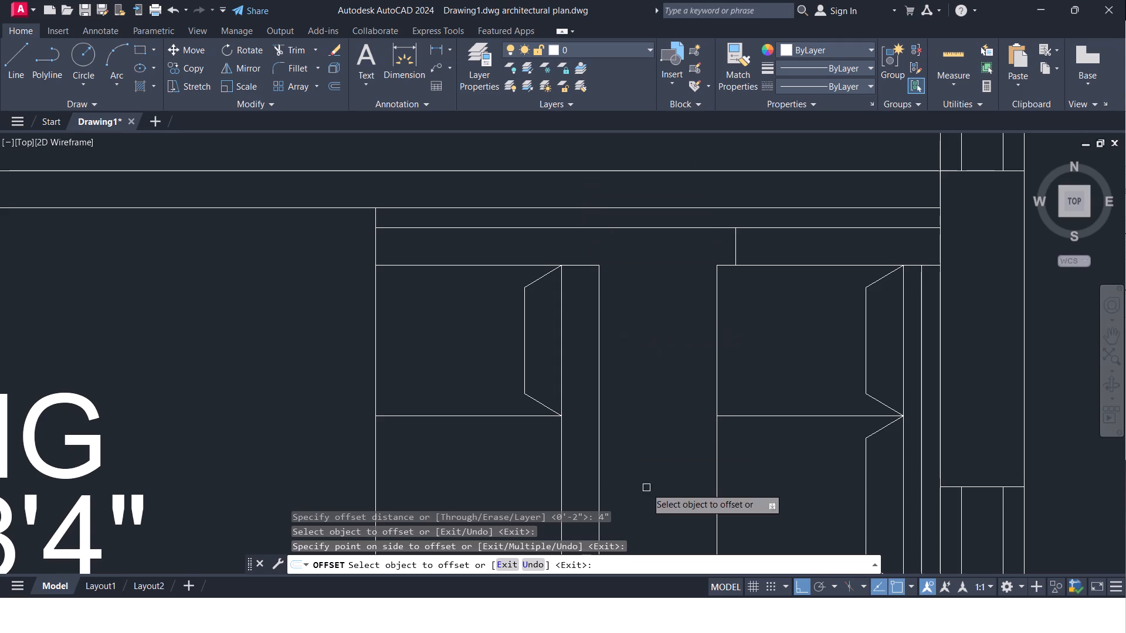
{"action": "key", "text": "Return"}
Offset the new outer back edge 2" west, placing a line between it and the backrest line.
{"action": "key", "text": "Return"}
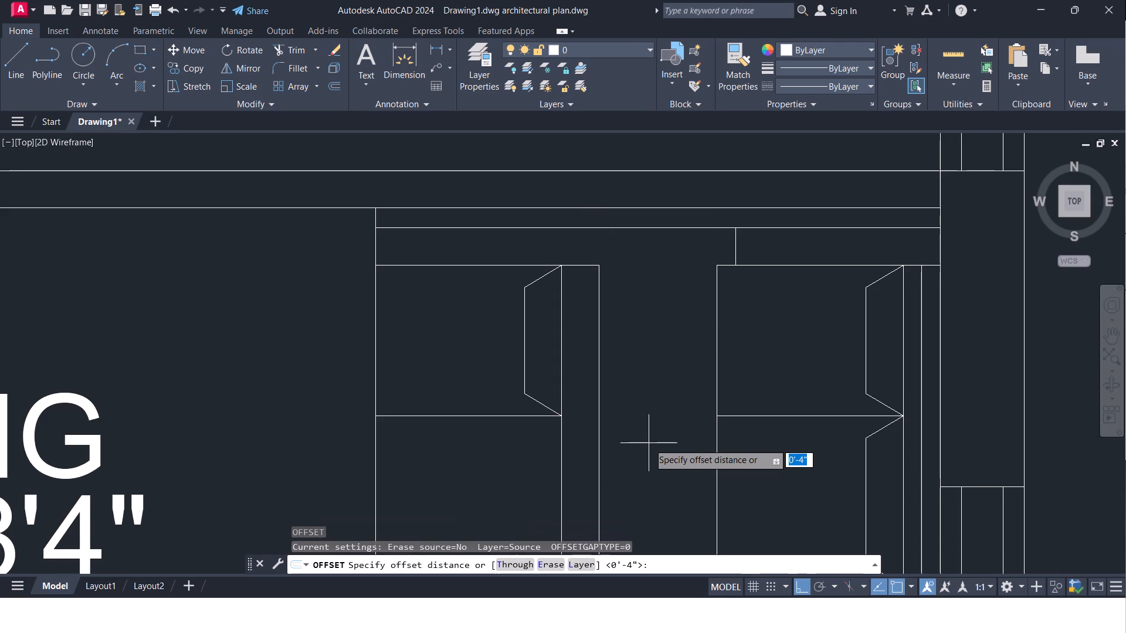
{"action": "type", "text": "2\""}
{"action": "key", "text": "Return"}
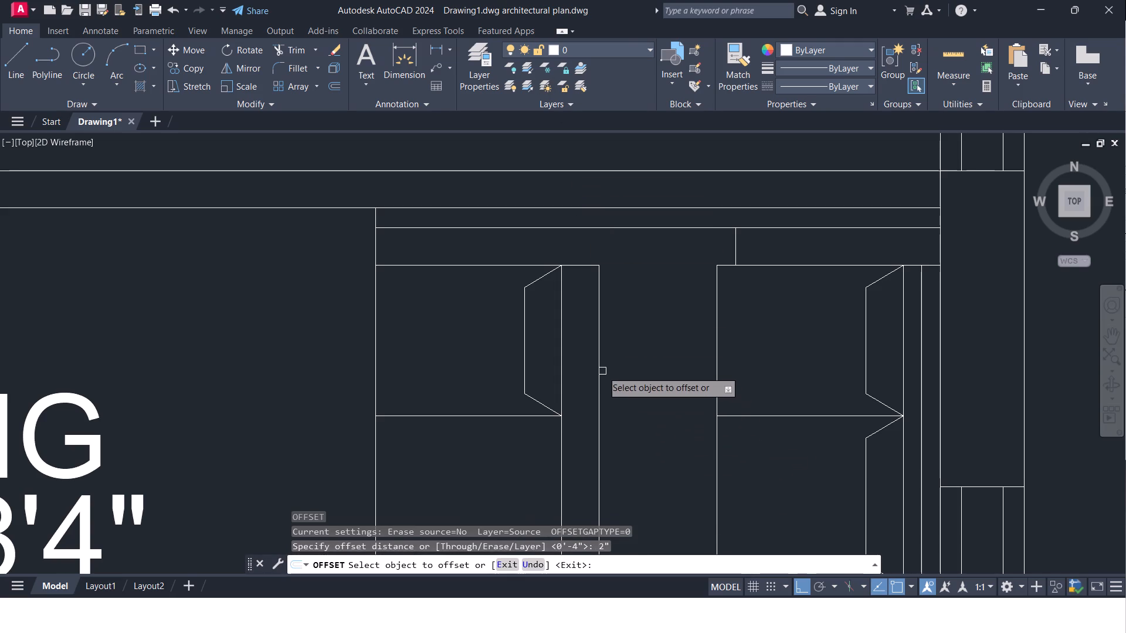
{"action": "left_click", "coordinate": [599, 372]}
{"action": "left_click", "coordinate": [569, 386]}
{"action": "middle_click_drag", "start_coordinate": [527, 304], "coordinate": [597, 351]}
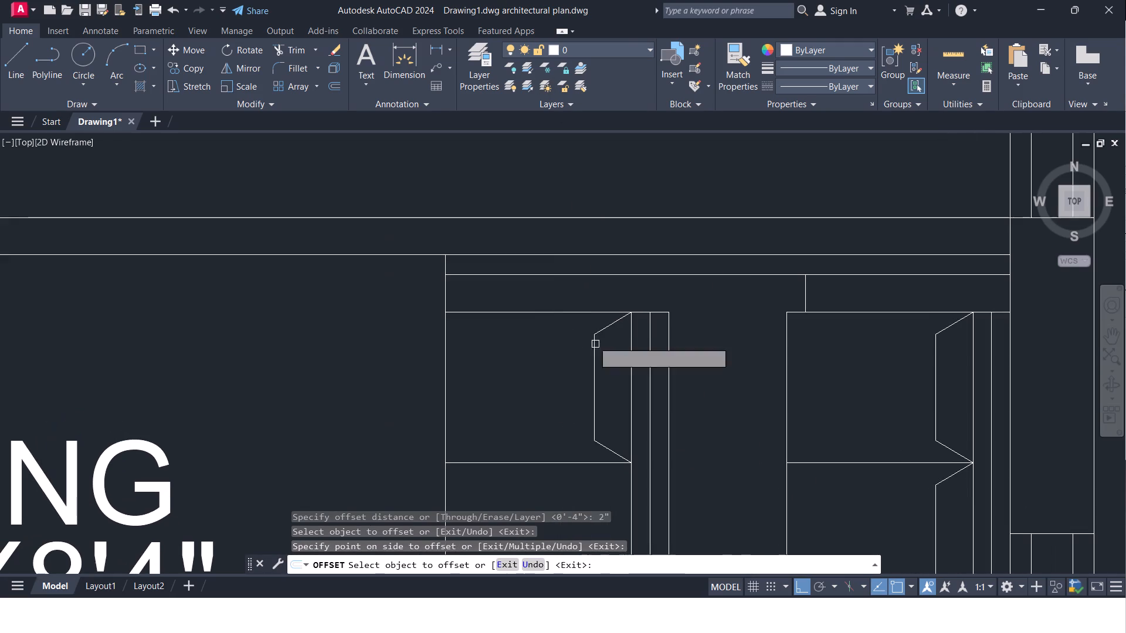
{"action": "middle_click_drag", "start_coordinate": [545, 335], "coordinate": [573, 342]}
{"action": "key", "text": "Escape"}
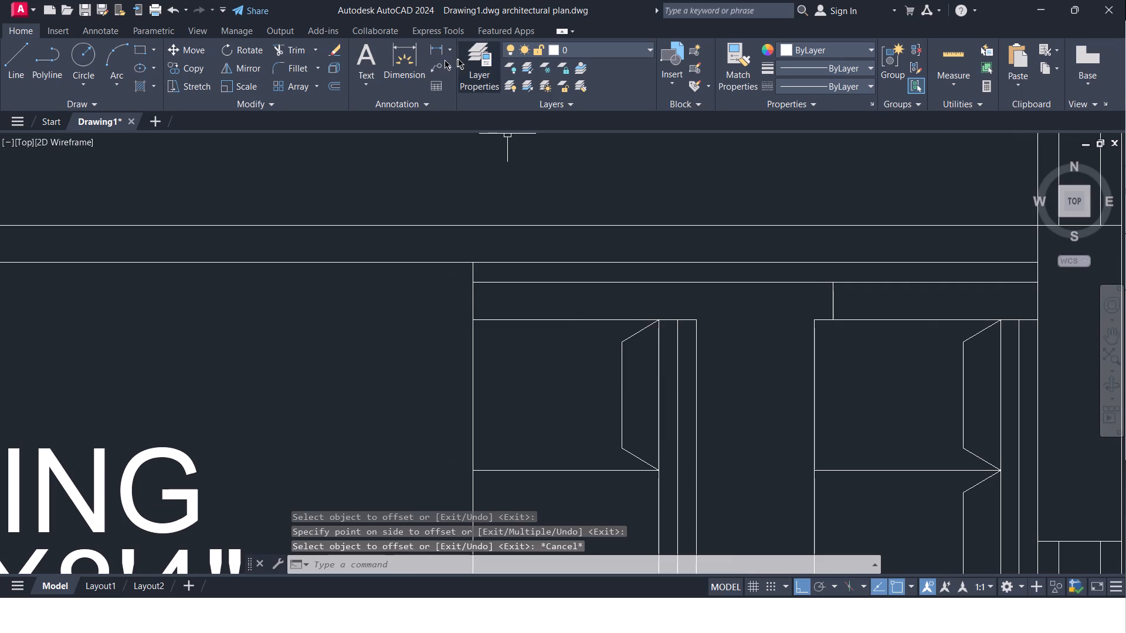
Measure the horizontal setback between the east-wall sofa's northwest seat corner and its north armrest's end line.
{"action": "left_click", "coordinate": [432, 44]}
{"action": "scroll", "coordinate": [877, 350], "scroll_direction": "up", "scroll_amount": 1}
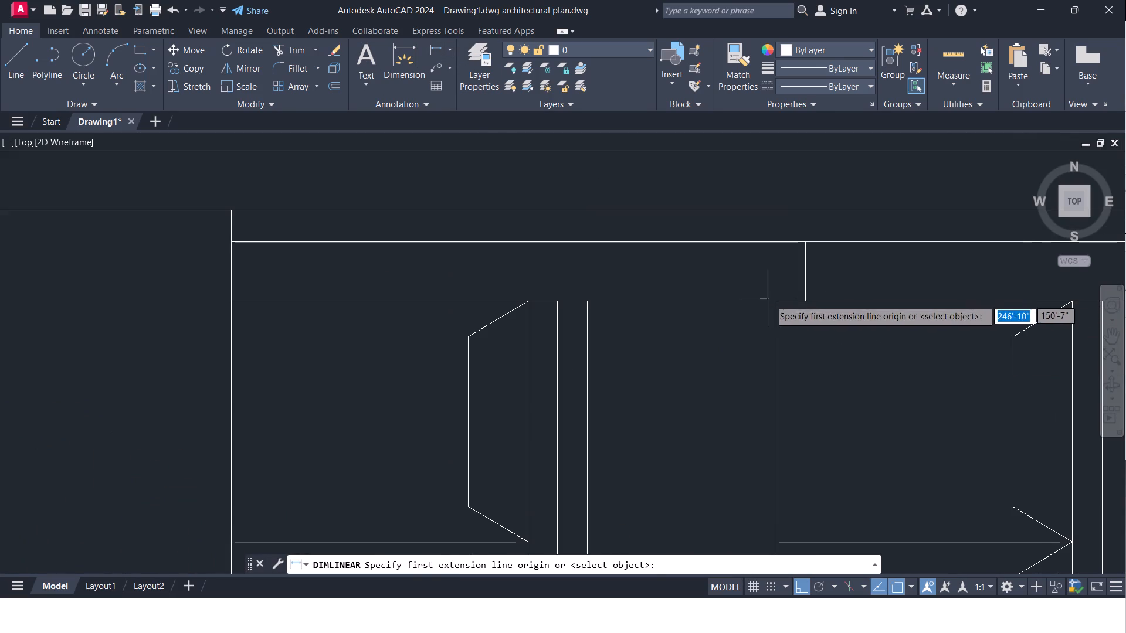
{"action": "left_click", "coordinate": [772, 301]}
{"action": "left_click", "coordinate": [807, 301]}
{"action": "key", "text": "Escape"}
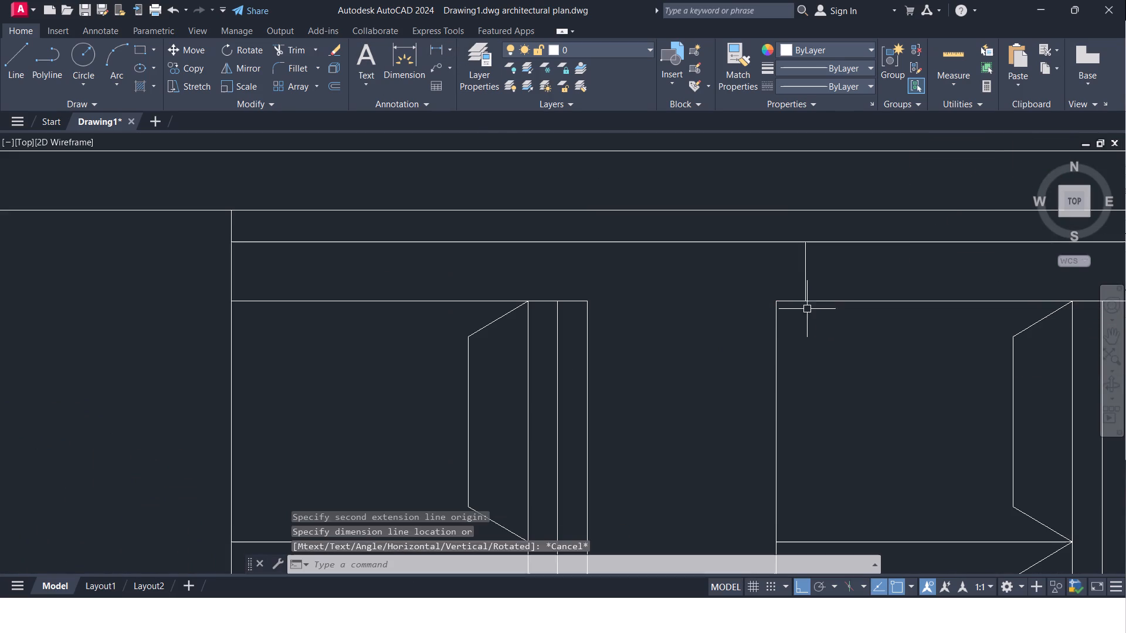
Offset the copied seats' west front edge line 2" east, into the seats.
{"action": "middle_click_drag", "start_coordinate": [665, 378], "coordinate": [687, 311]}
{"action": "key", "text": "o"}
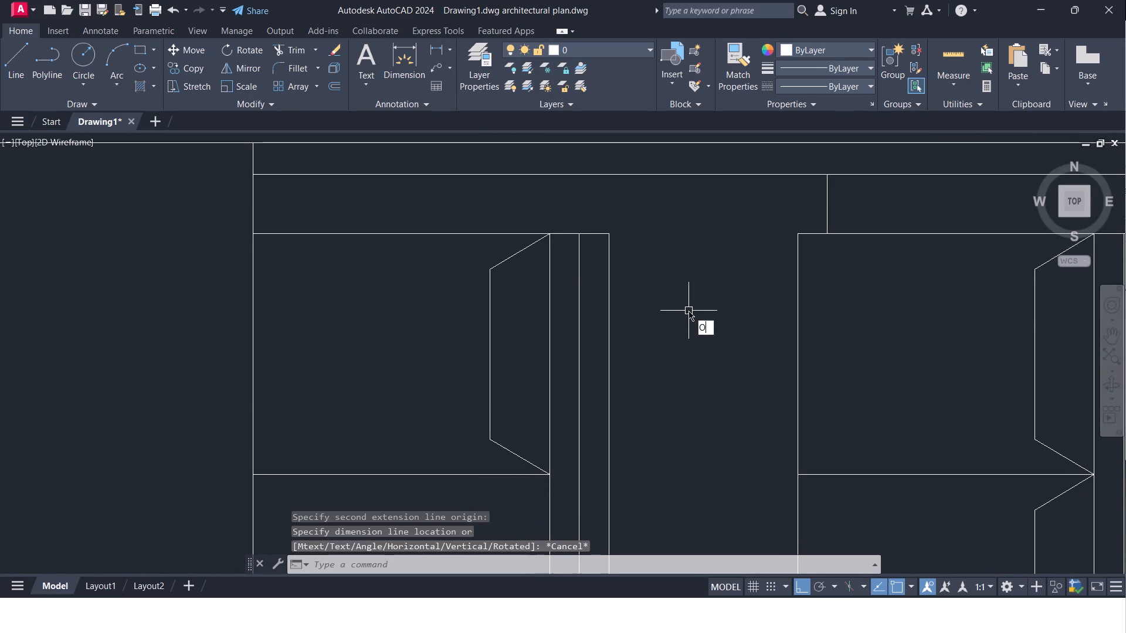
{"action": "key", "text": "Return"}
{"action": "type", "text": "2\""}
{"action": "key", "text": "Return"}
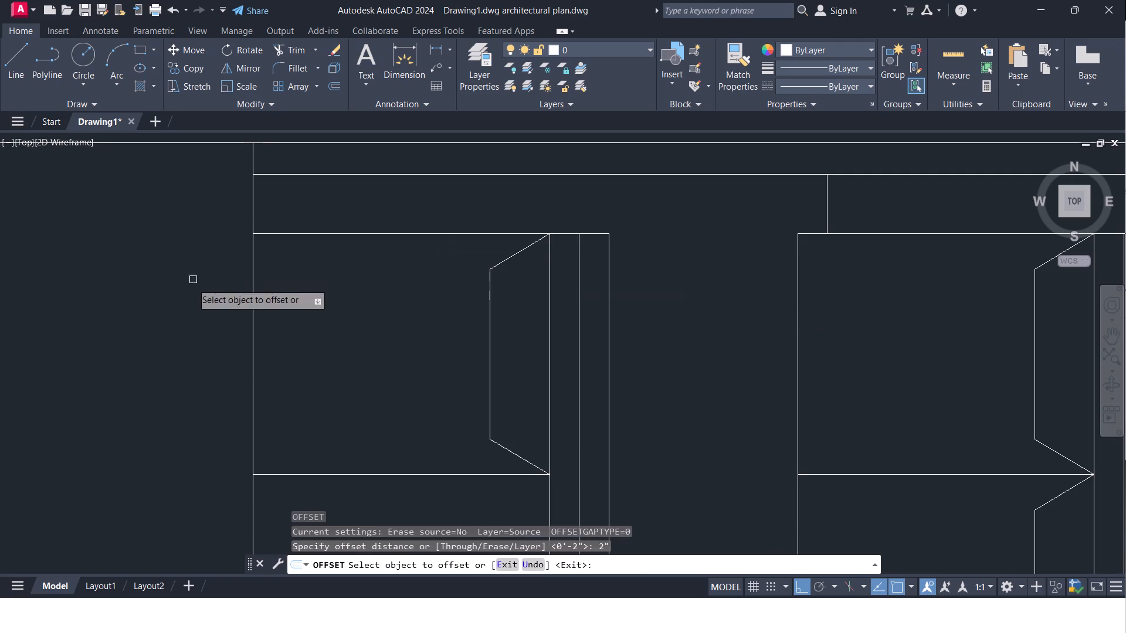
{"action": "left_click", "coordinate": [251, 323]}
{"action": "left_click", "coordinate": [324, 329]}
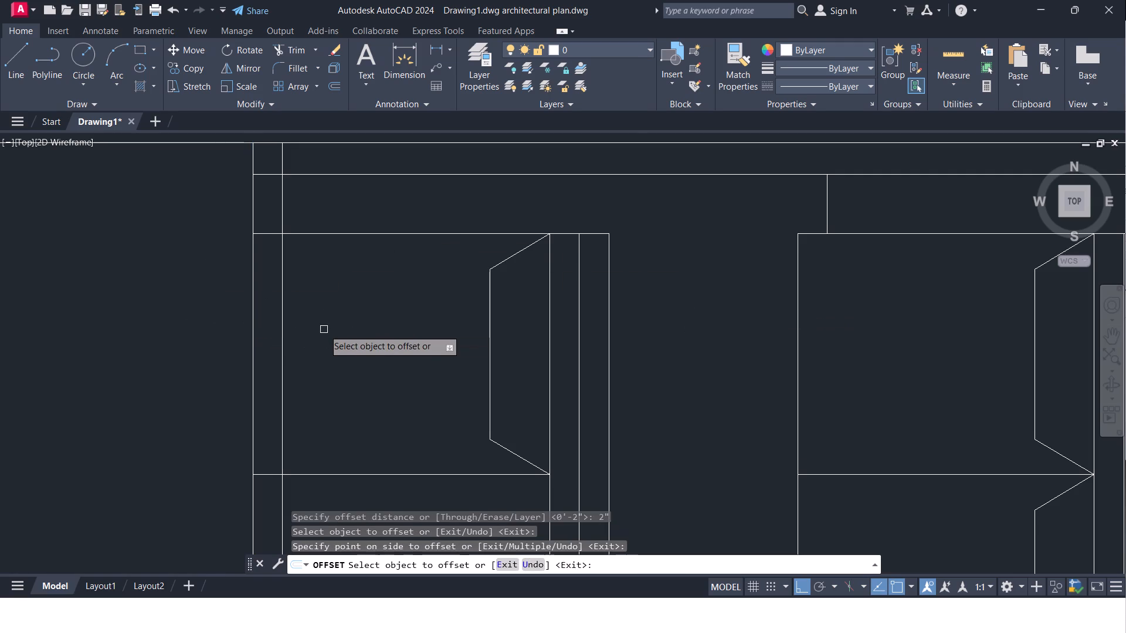
{"action": "key", "text": "Escape"}
Trim the copied sofa's north armrest corner so the armrest begins at the 2" inner line, removing front line and armrest line overhangs.
{"action": "type", "text": "TR"}
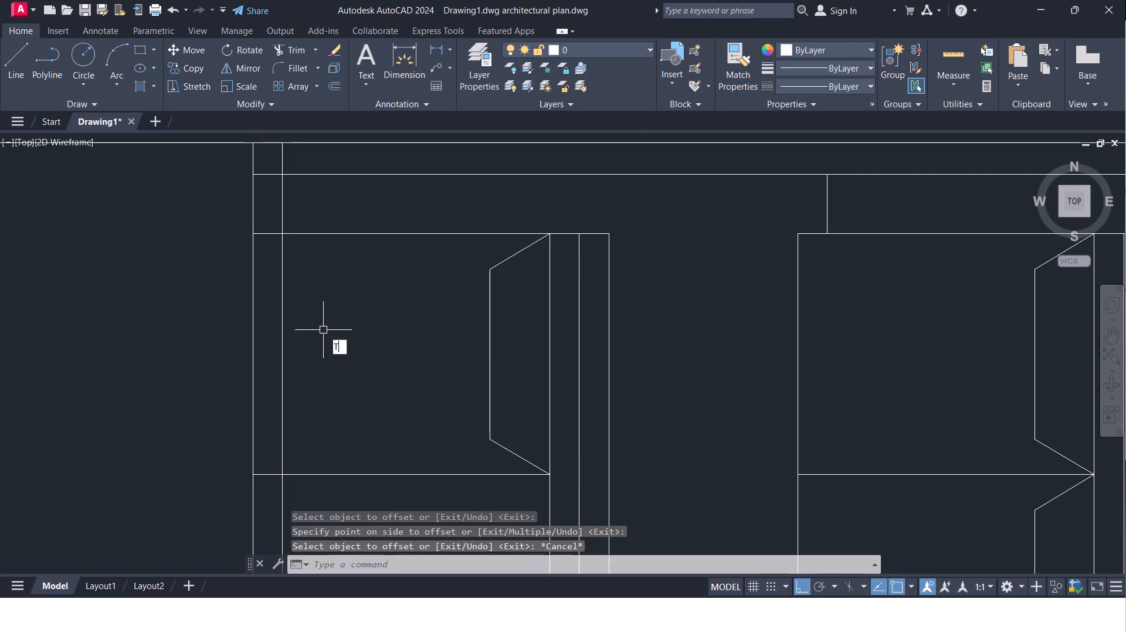
{"action": "key", "text": "Return"}
{"action": "key", "text": "Return"}
{"action": "scroll", "coordinate": [480, 326], "scroll_direction": "down", "scroll_amount": 2}
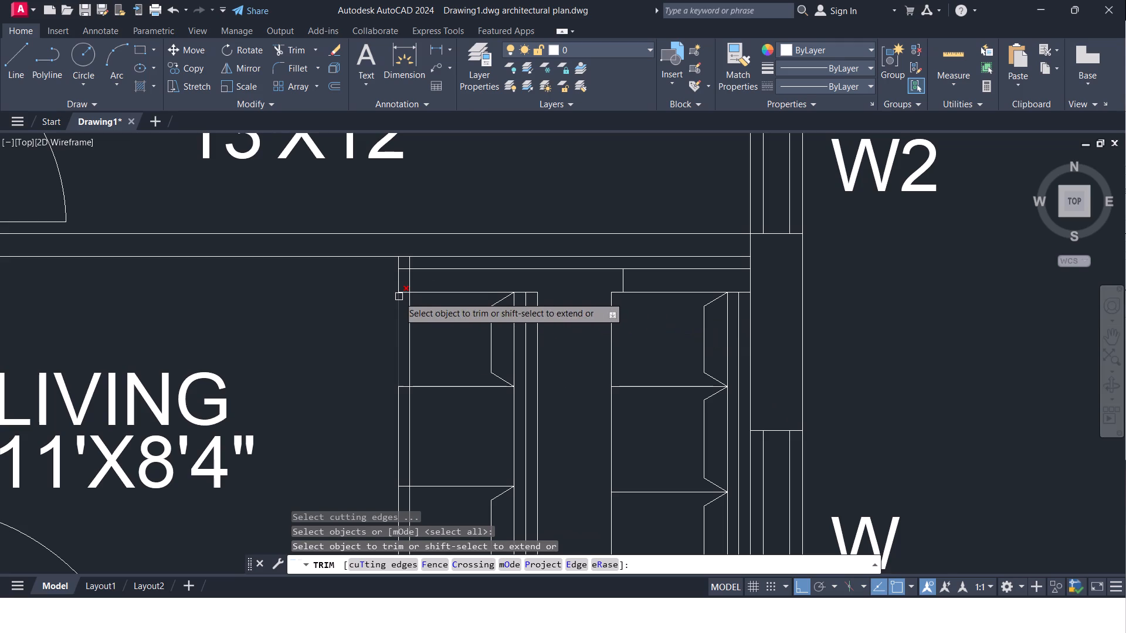
{"action": "scroll", "coordinate": [399, 334], "scroll_direction": "up", "scroll_amount": 1}
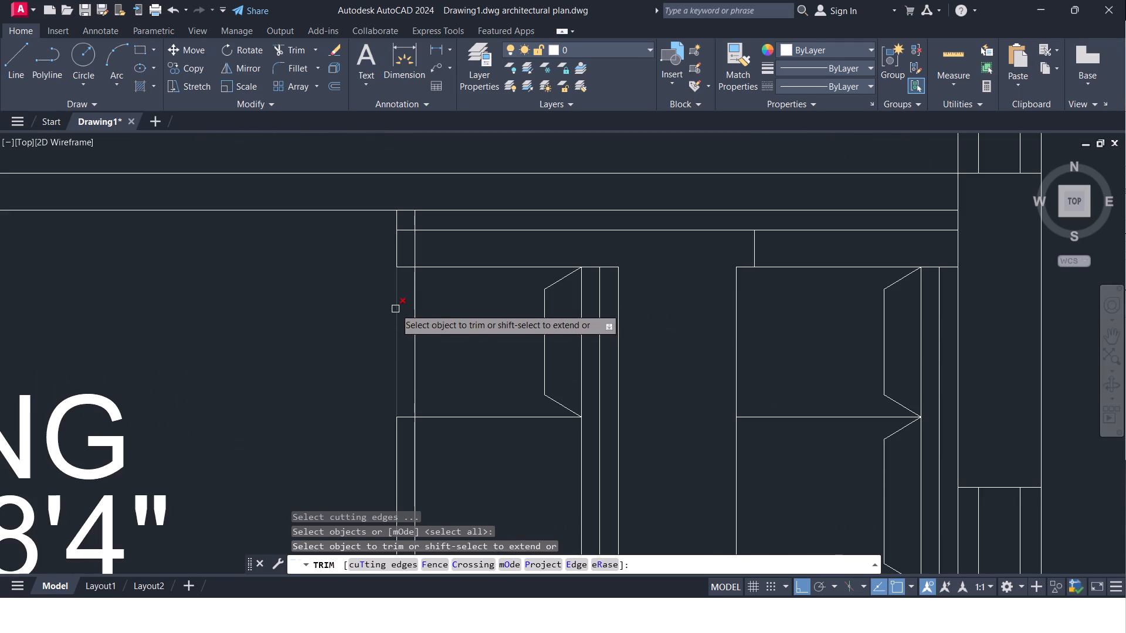
{"action": "middle_click_drag", "start_coordinate": [369, 295], "coordinate": [354, 335]}
{"action": "left_click", "coordinate": [401, 257]}
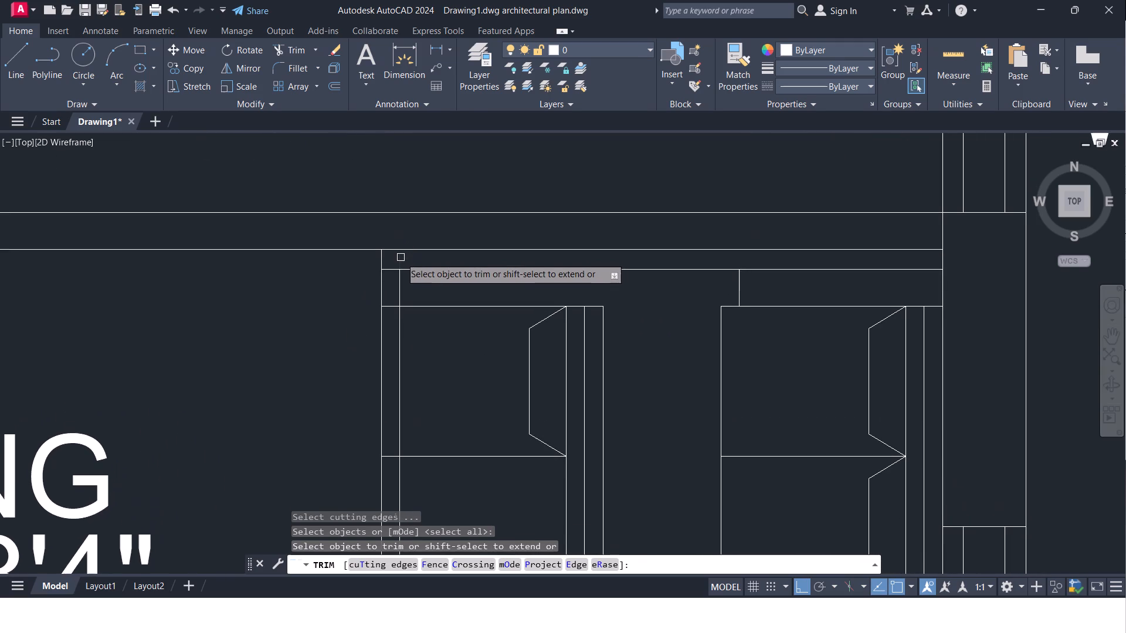
{"action": "left_click", "coordinate": [384, 261]}
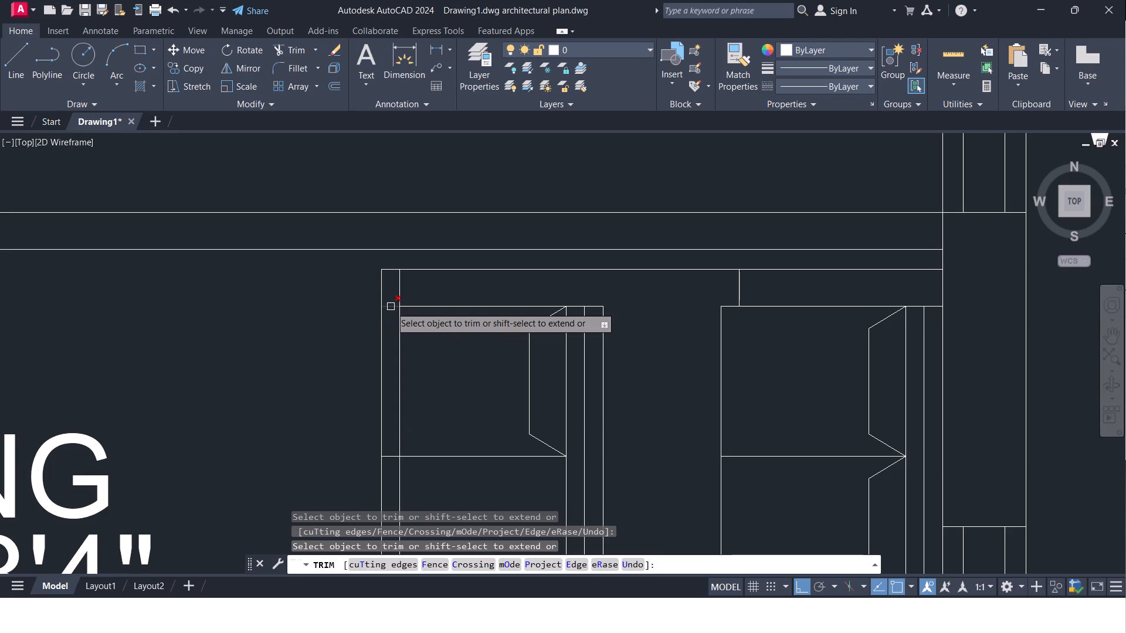
{"action": "left_click", "coordinate": [379, 294]}
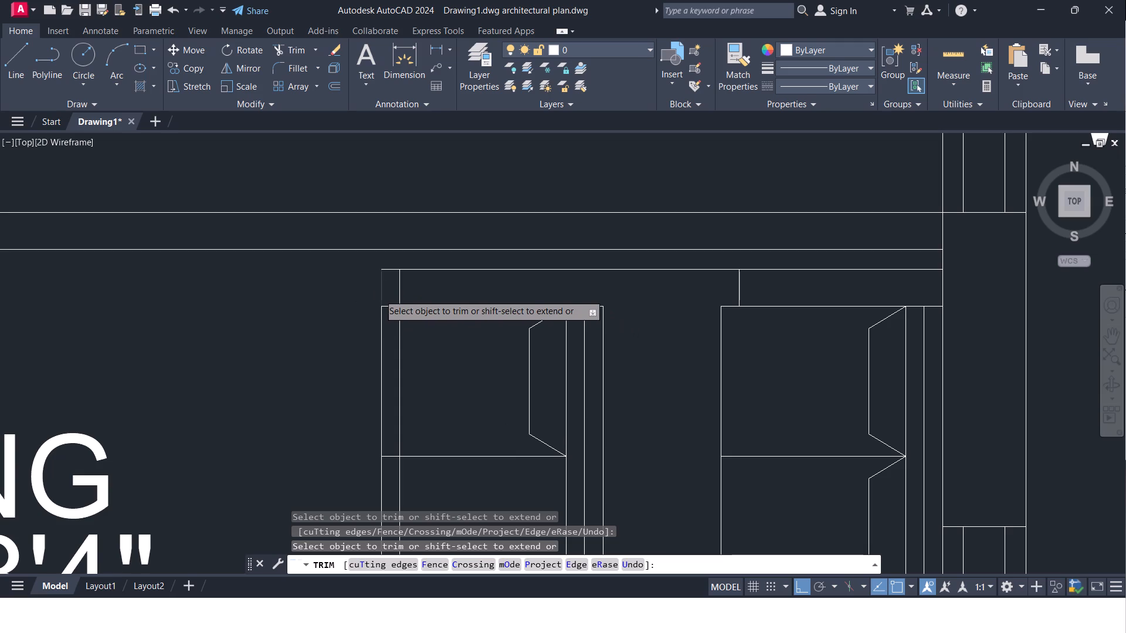
{"action": "left_click", "coordinate": [387, 272]}
{"action": "middle_click_drag", "start_coordinate": [440, 387], "coordinate": [478, 198]}
{"action": "scroll", "coordinate": [478, 199], "scroll_direction": "down", "scroll_amount": 2}
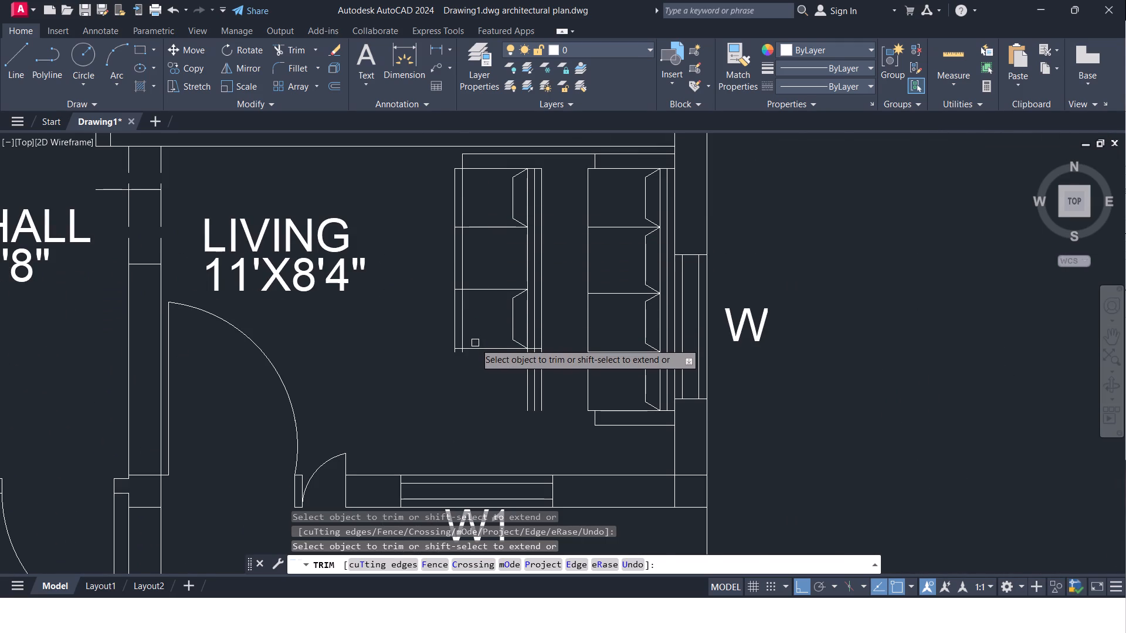
{"action": "scroll", "coordinate": [475, 343], "scroll_direction": "up", "scroll_amount": 3}
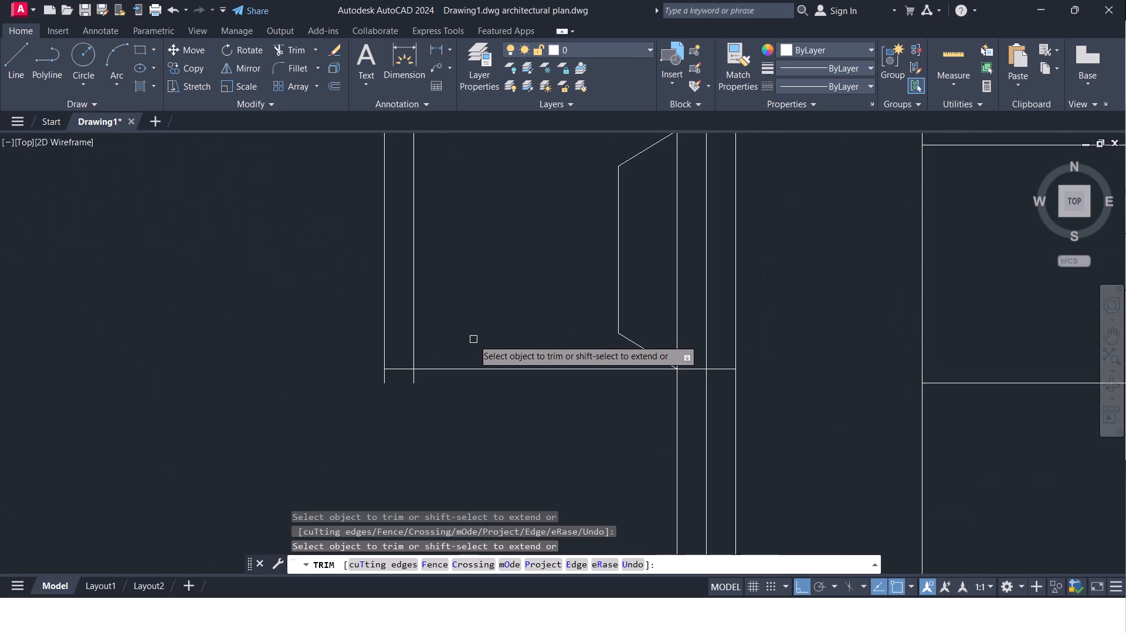
{"action": "key", "text": "Escape"}
Measure the copied sofa's north armrest depth between its northwest corner and the seat's north edge.
{"action": "scroll", "coordinate": [478, 347], "scroll_direction": "down", "scroll_amount": 2}
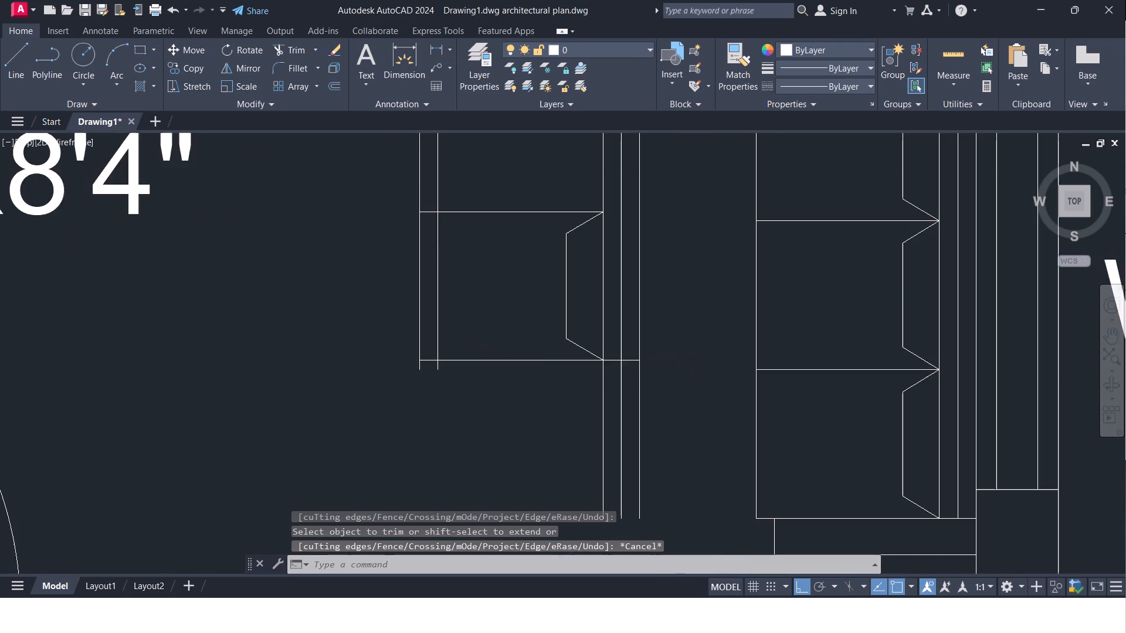
{"action": "scroll", "coordinate": [478, 347], "scroll_direction": "down", "scroll_amount": 1}
{"action": "middle_click_drag", "start_coordinate": [479, 347], "coordinate": [479, 377]}
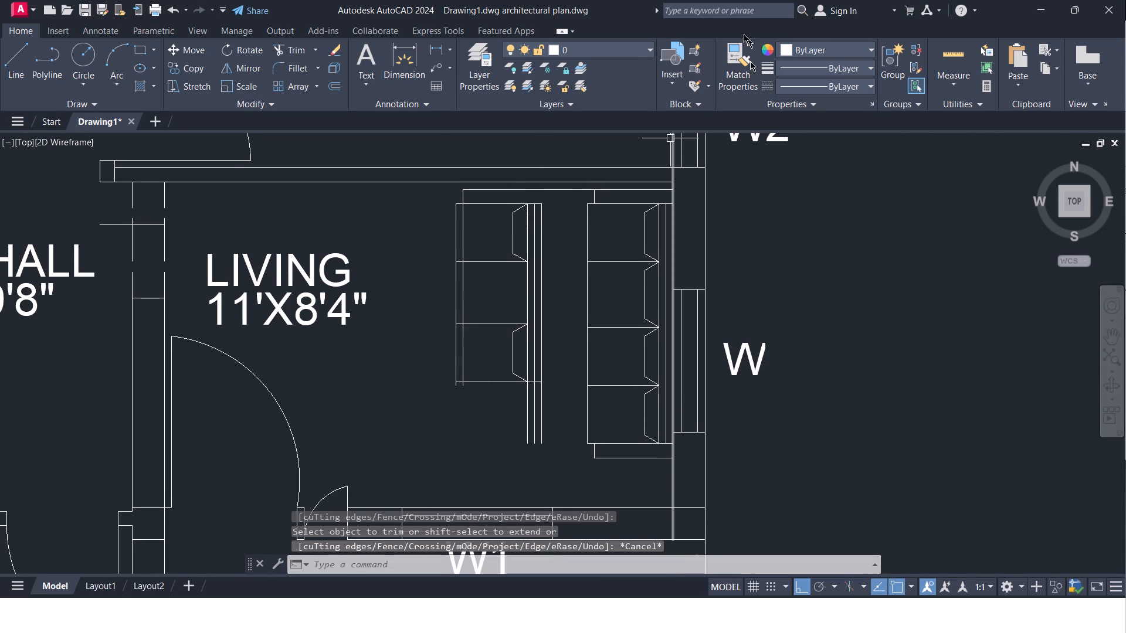
{"action": "left_click", "coordinate": [433, 48]}
{"action": "scroll", "coordinate": [555, 212], "scroll_direction": "up", "scroll_amount": 2}
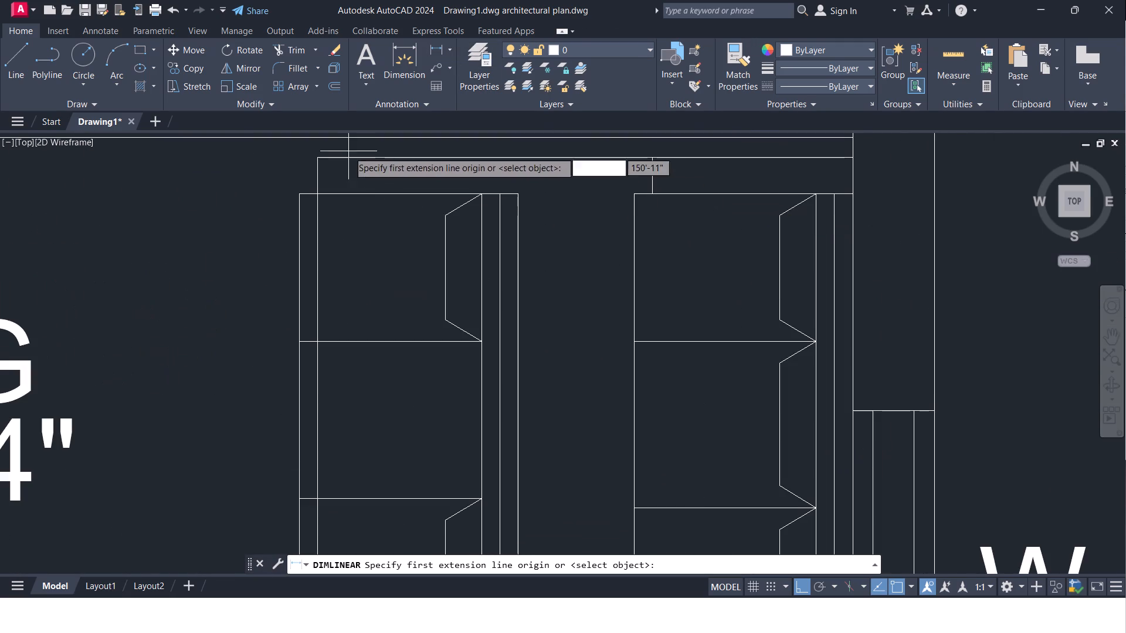
{"action": "left_click", "coordinate": [321, 158]}
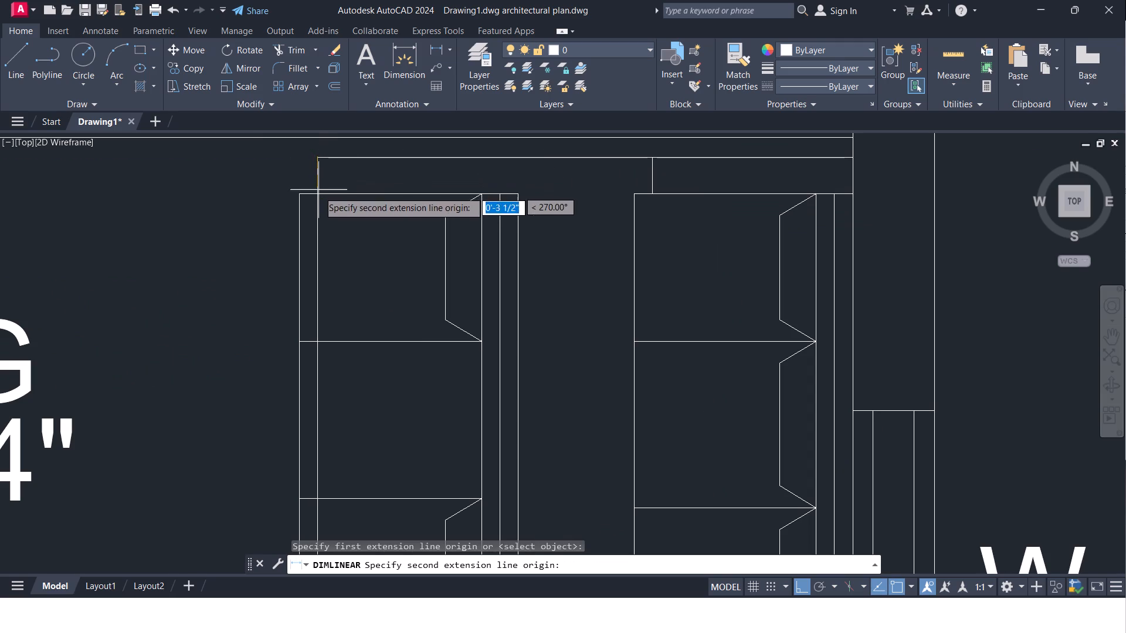
{"action": "left_click", "coordinate": [318, 192]}
{"action": "key", "text": "Escape"}
Offset the copied sofa's southern seat edge 4" south to form the south armrest's outer line.
{"action": "scroll", "coordinate": [318, 195], "scroll_direction": "down", "scroll_amount": 4}
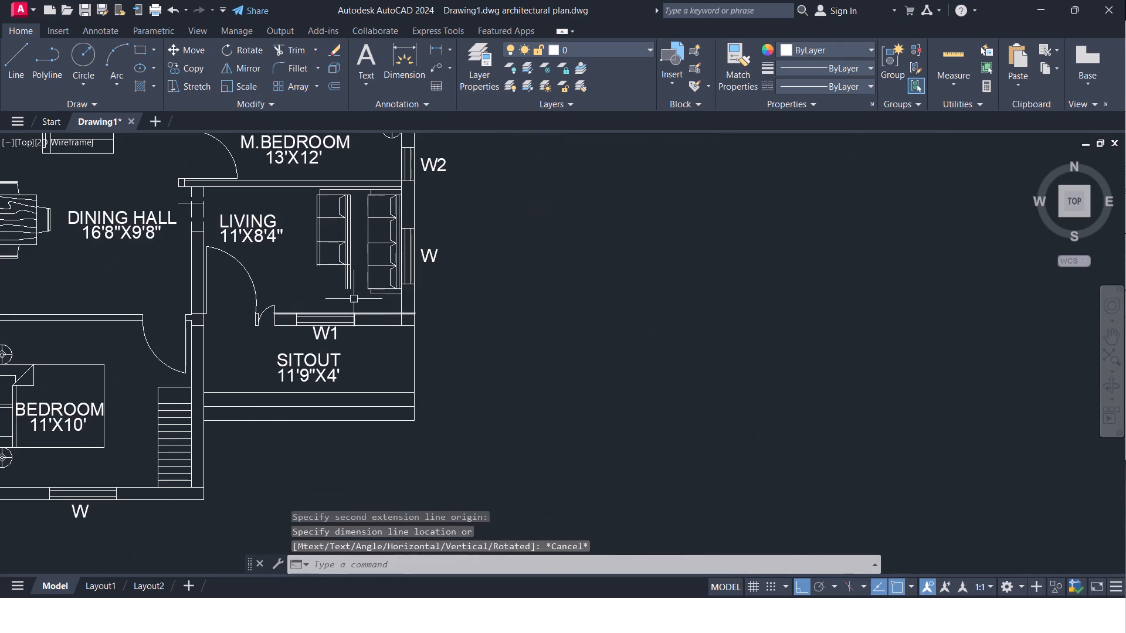
{"action": "scroll", "coordinate": [346, 285], "scroll_direction": "up", "scroll_amount": 2}
{"action": "middle_click_drag", "start_coordinate": [323, 254], "coordinate": [328, 289]}
{"action": "scroll", "coordinate": [328, 288], "scroll_direction": "up", "scroll_amount": 1}
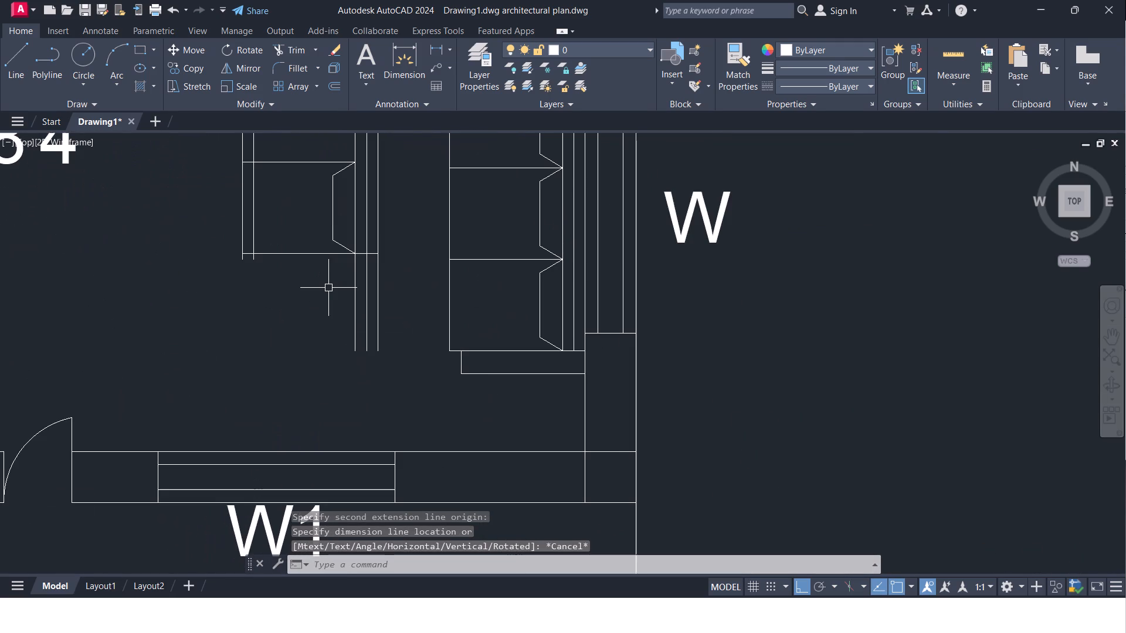
{"action": "key", "text": "o"}
{"action": "key", "text": "Return"}
{"action": "type", "text": "4\""}
{"action": "key", "text": "Return"}
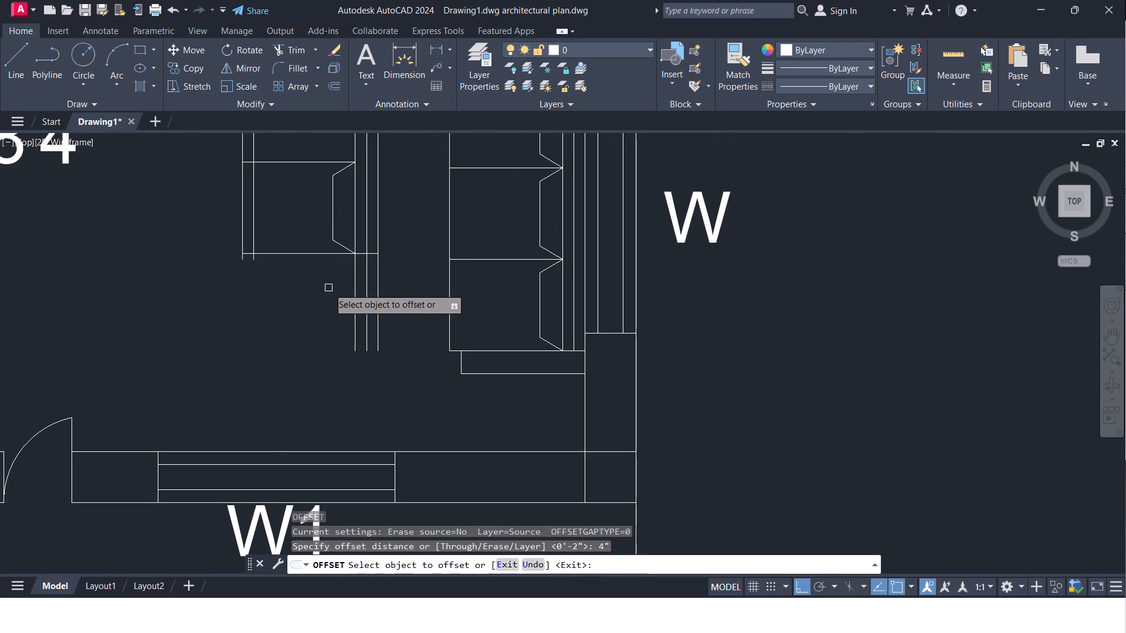
{"action": "left_click", "coordinate": [323, 256]}
{"action": "left_click", "coordinate": [323, 267]}
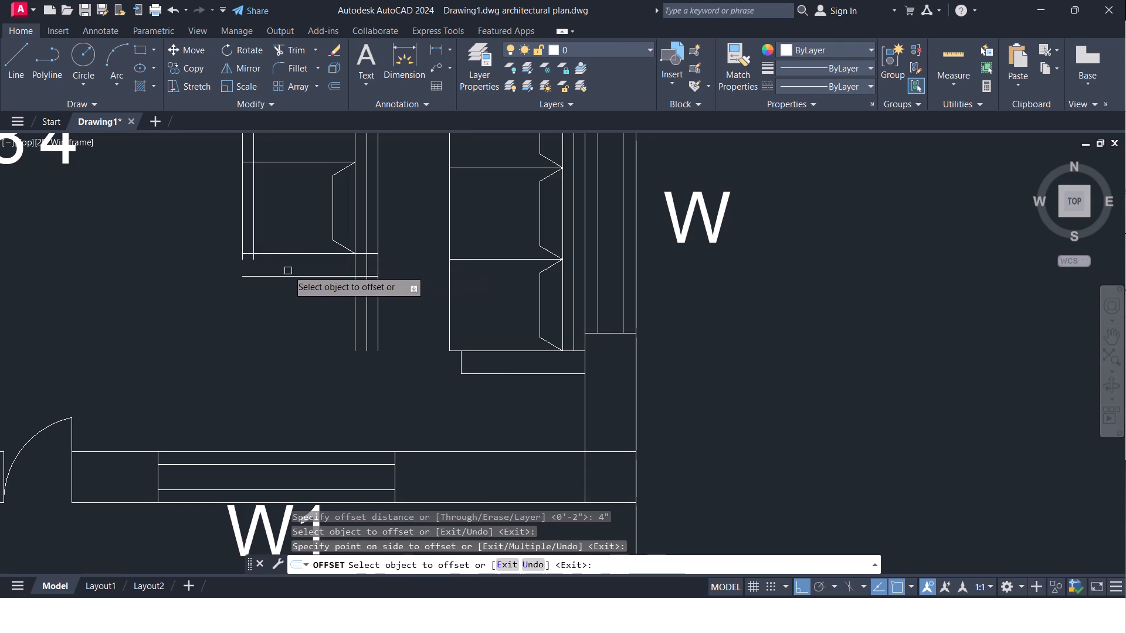
{"action": "middle_click_drag", "start_coordinate": [288, 270], "coordinate": [384, 297]}
{"action": "key", "text": "Escape"}
Extend the copied sofa's front edge line and its 2" inner line south to the new armrest line.
{"action": "type", "text": "EX"}
{"action": "key", "text": "Return"}
{"action": "key", "text": "Return"}
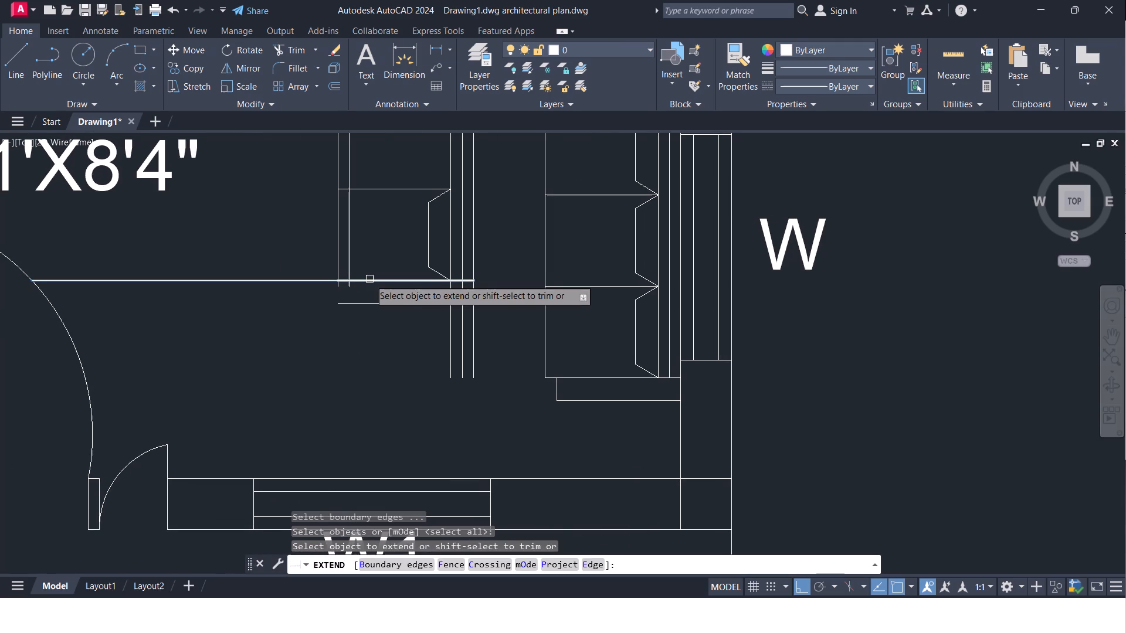
{"action": "left_click", "coordinate": [348, 257]}
{"action": "left_click", "coordinate": [339, 258]}
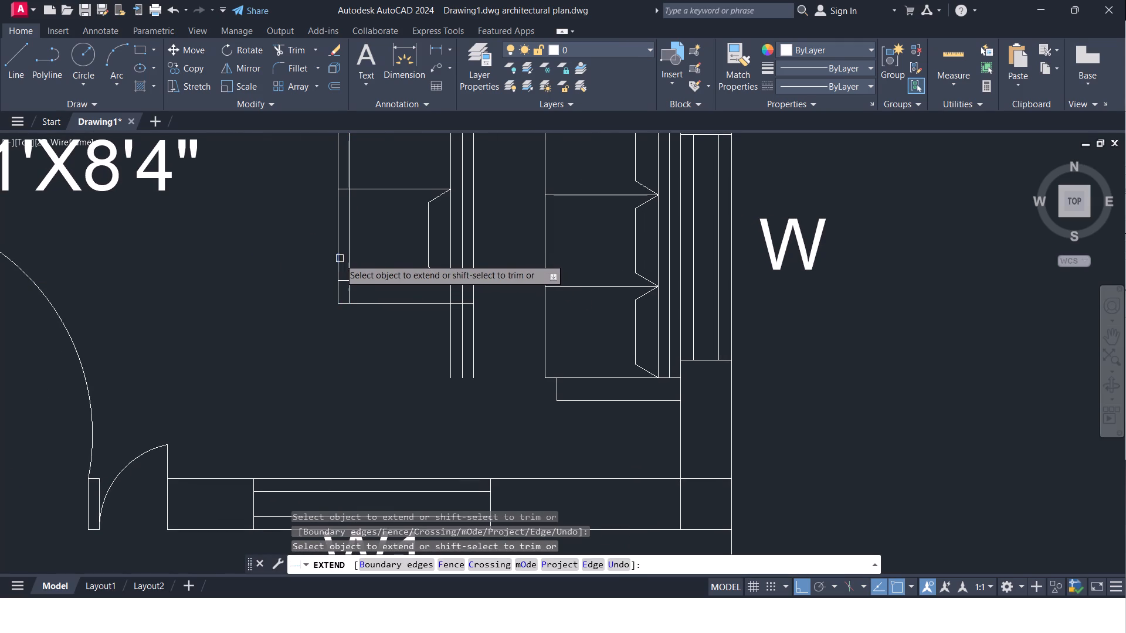
{"action": "middle_click_drag", "start_coordinate": [399, 270], "coordinate": [447, 290]}
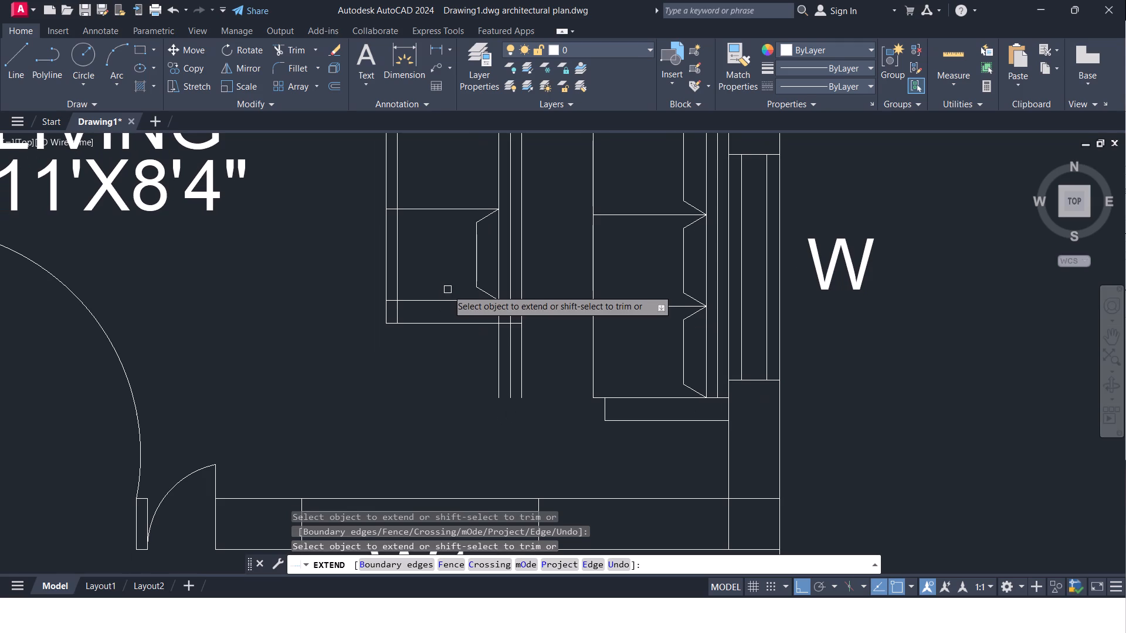
{"action": "key", "text": "Escape"}
Trim the three backrest lines where they run past the south armrest's outer line.
{"action": "type", "text": "TR"}
{"action": "key", "text": "Return"}
{"action": "key", "text": "Return"}
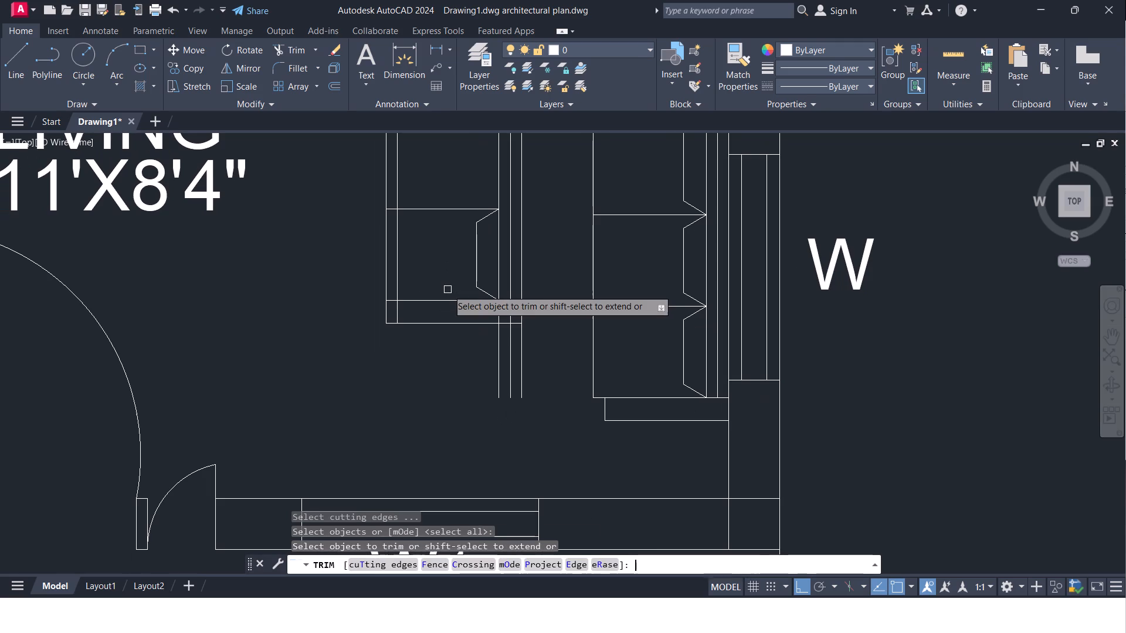
{"action": "left_click", "coordinate": [497, 353]}
{"action": "left_click", "coordinate": [515, 358]}
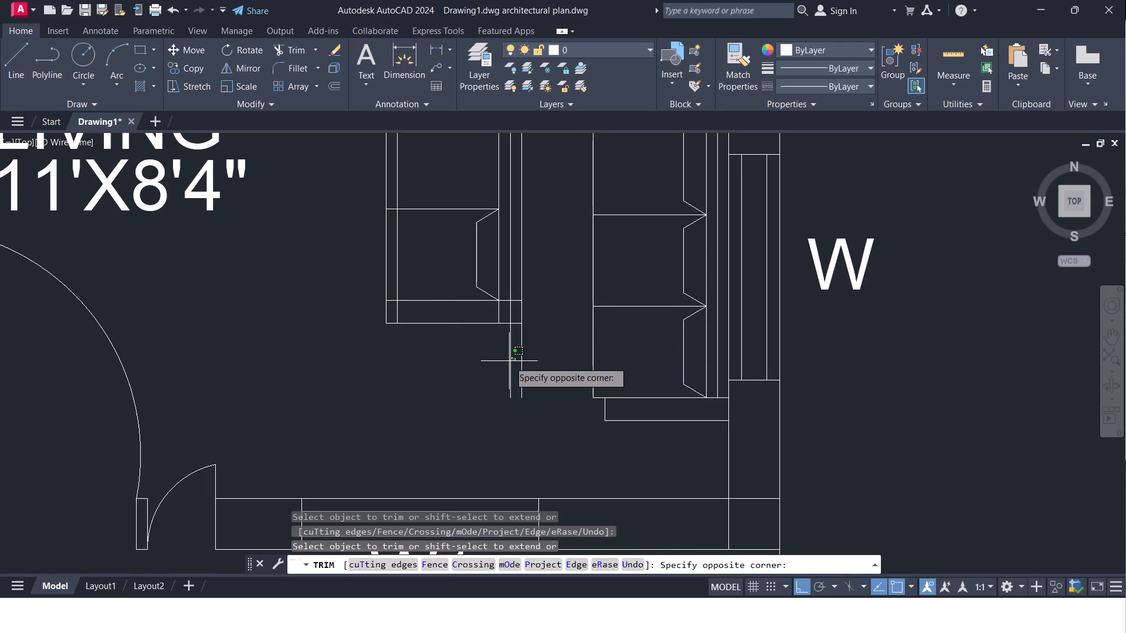
{"action": "left_click", "coordinate": [509, 361]}
{"action": "left_click", "coordinate": [524, 364]}
Trim the front edge line below the southern seat and the south armrest line's overhang west of the inner line.
{"action": "middle_click_drag", "start_coordinate": [414, 331], "coordinate": [537, 369]}
{"action": "scroll", "coordinate": [530, 368], "scroll_direction": "up", "scroll_amount": 1}
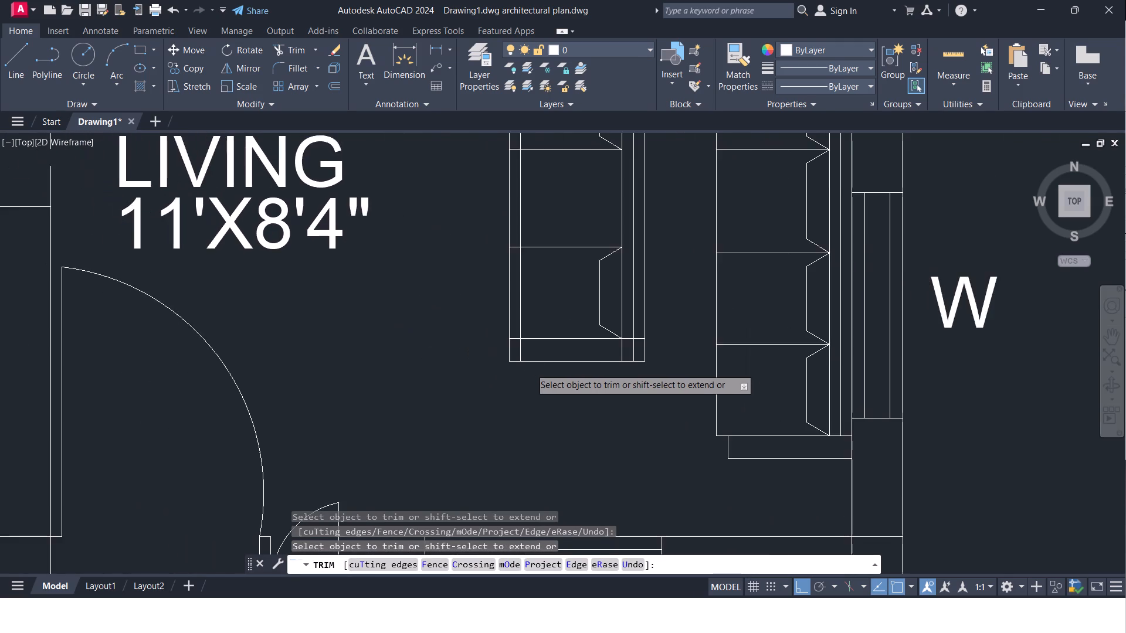
{"action": "middle_click", "coordinate": [530, 368]}
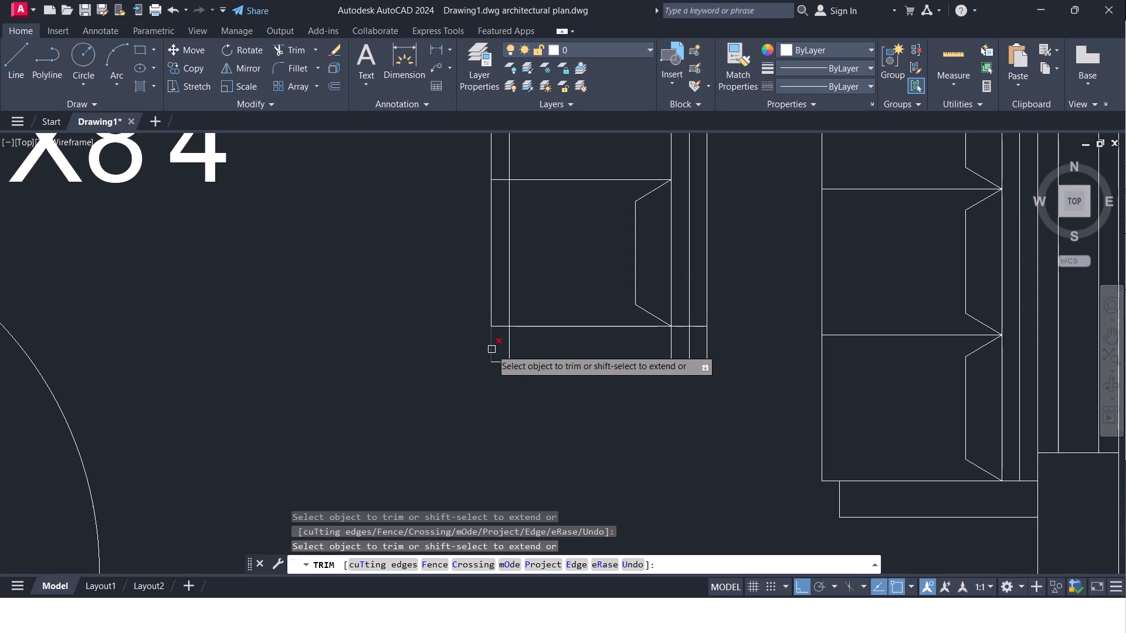
{"action": "left_click", "coordinate": [491, 349]}
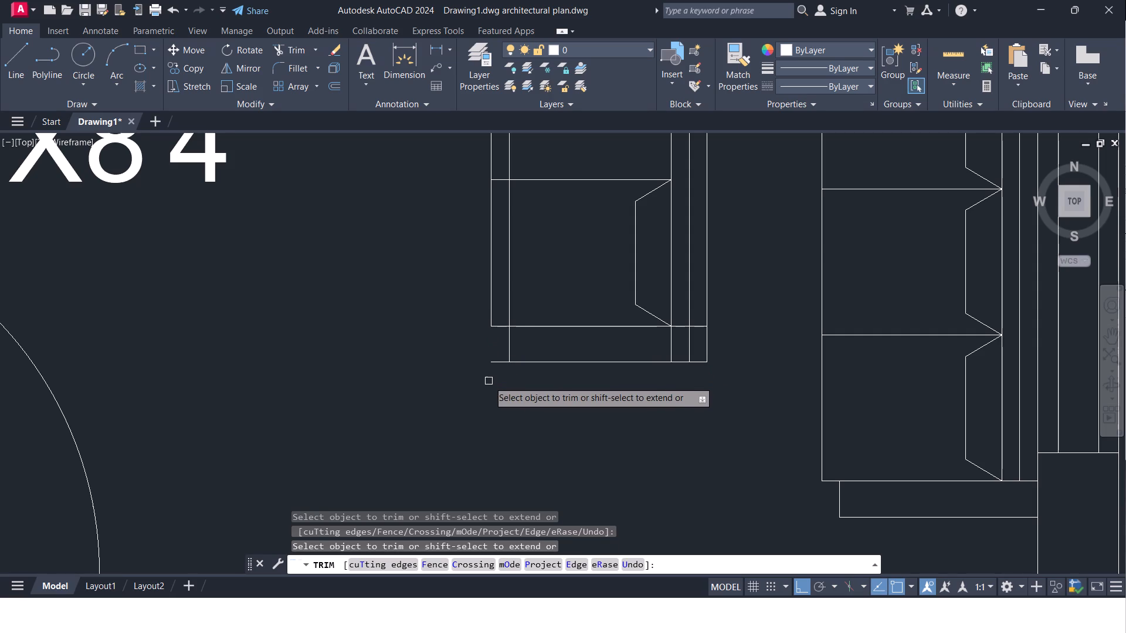
{"action": "left_click", "coordinate": [501, 364]}
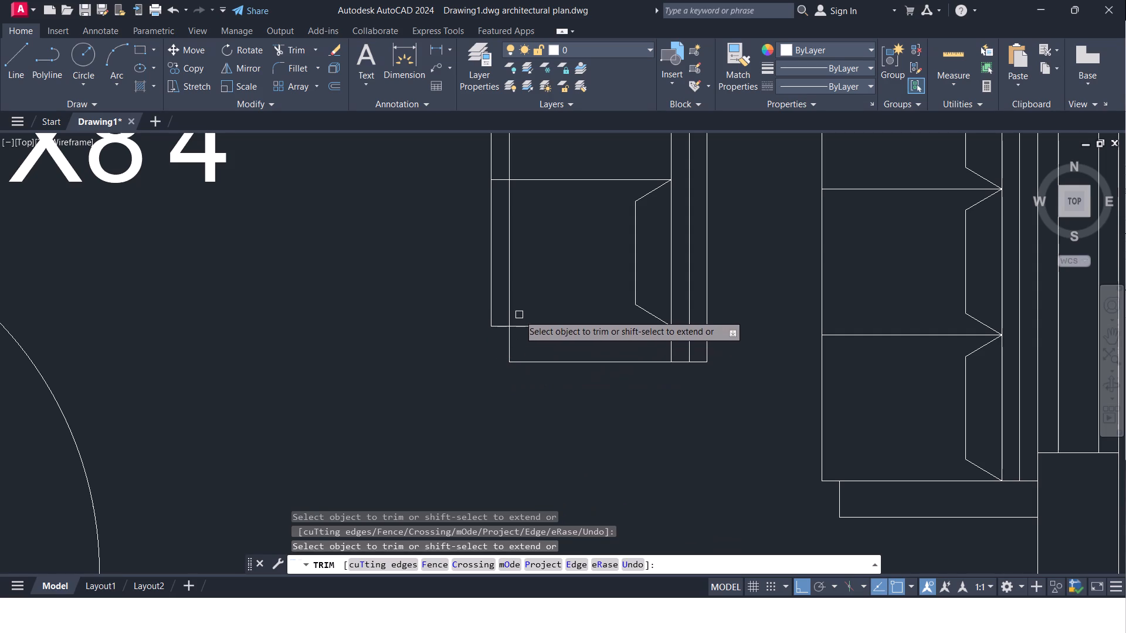
Trim the 2" inner line out of all three seats of the copied sofa, keeping only its armrest ends.
{"action": "middle_click_drag", "start_coordinate": [519, 310], "coordinate": [508, 349]}
{"action": "scroll", "coordinate": [508, 349], "scroll_direction": "down", "scroll_amount": 1}
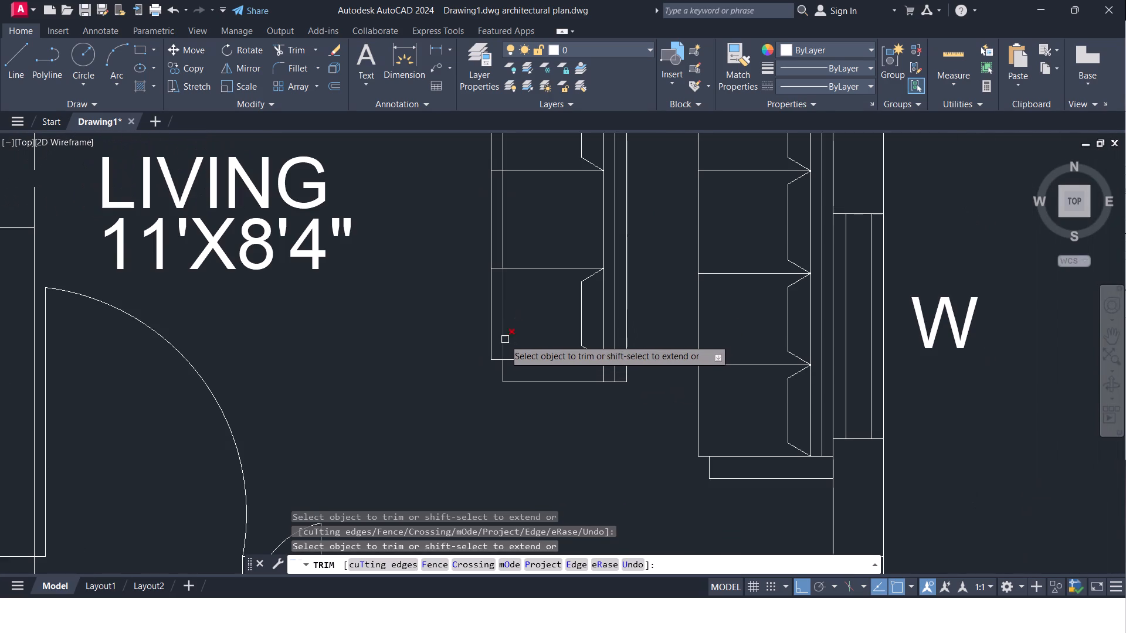
{"action": "left_click", "coordinate": [504, 339]}
{"action": "left_click", "coordinate": [503, 244]}
{"action": "middle_click_drag", "start_coordinate": [515, 246], "coordinate": [515, 264]}
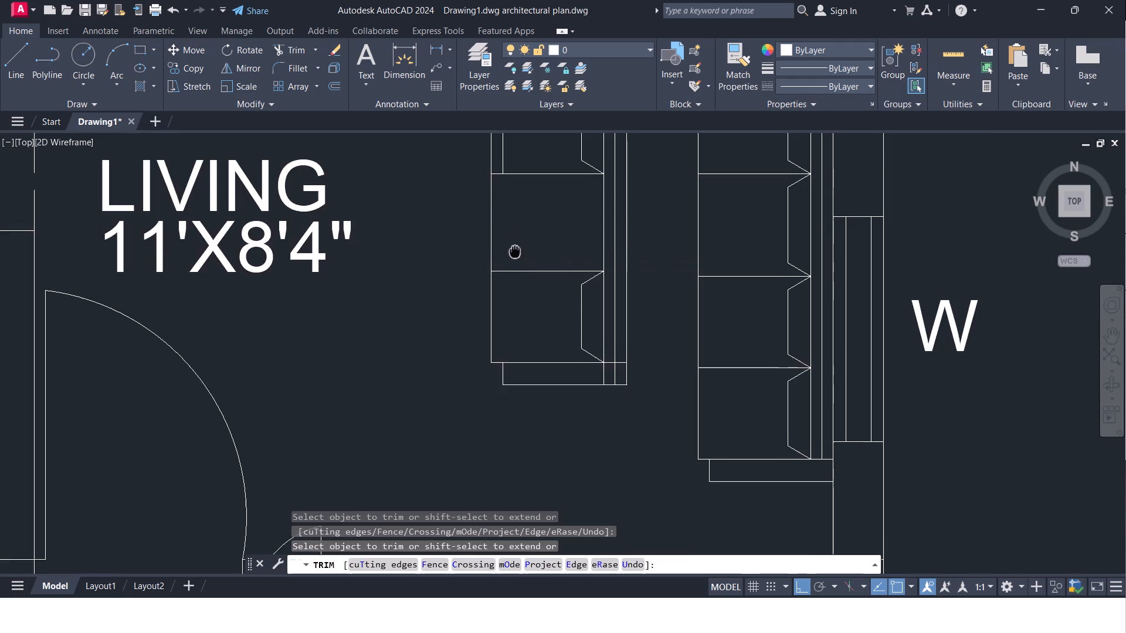
{"action": "middle_click_drag", "start_coordinate": [515, 264], "coordinate": [484, 409]}
{"action": "left_click", "coordinate": [475, 300]}
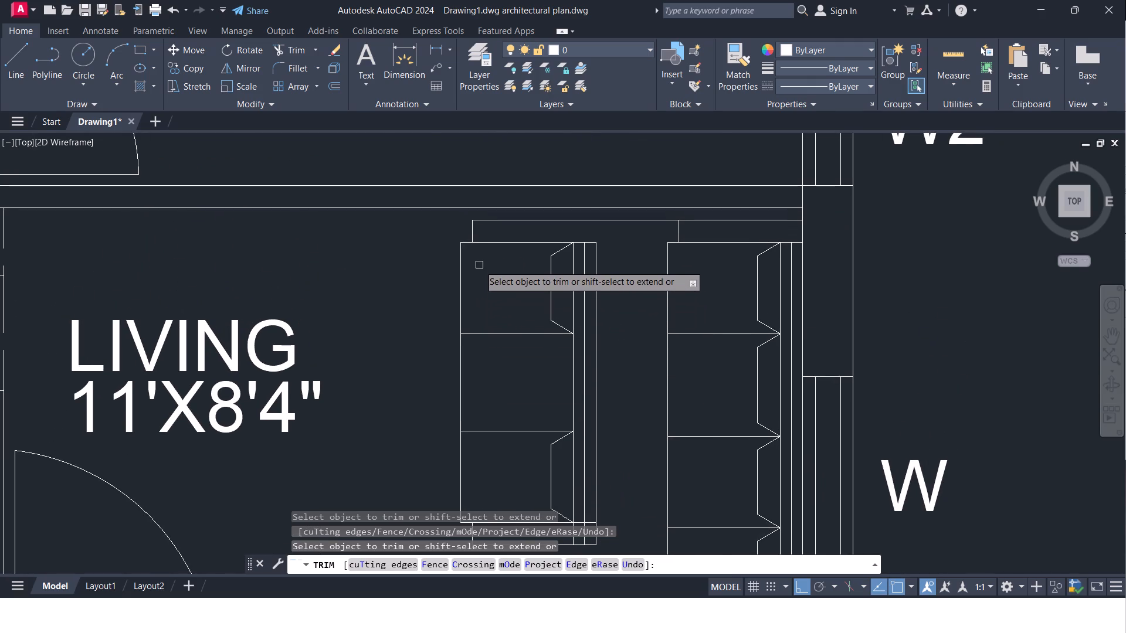
{"action": "scroll", "coordinate": [501, 285], "scroll_direction": "down", "scroll_amount": 1}
{"action": "middle_click_drag", "start_coordinate": [501, 285], "coordinate": [505, 257]}
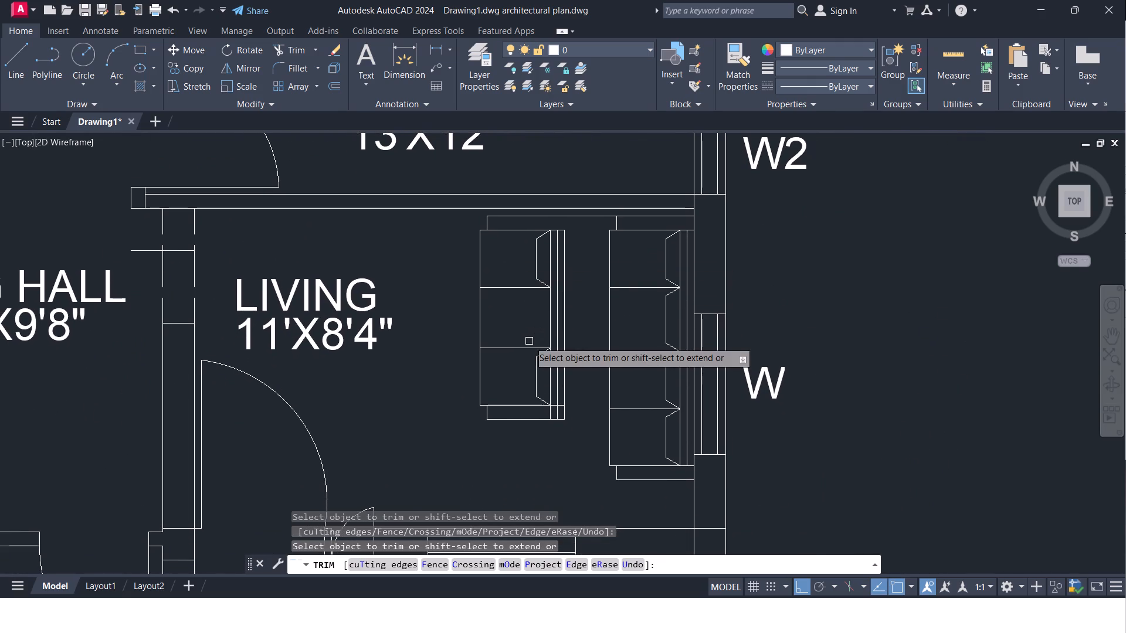
{"action": "key", "text": "Escape"}
Move the southern seat's dividing line and three cushion lines north onto the northern seat's dividing line, forming the second seat.
{"action": "scroll", "coordinate": [534, 343], "scroll_direction": "up", "scroll_amount": 1}
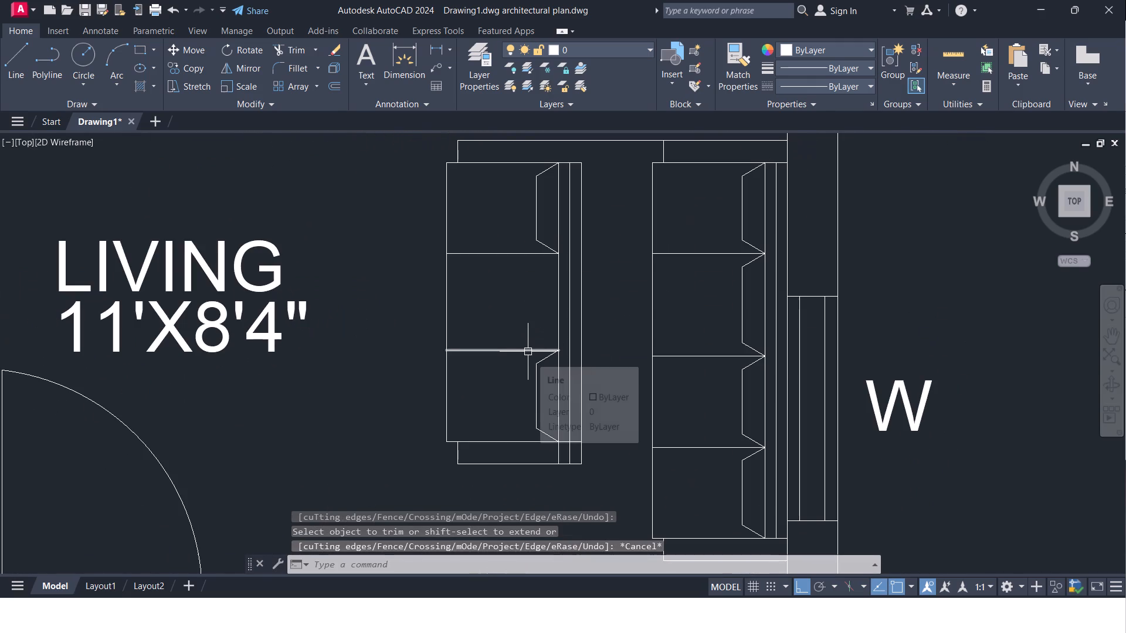
{"action": "left_click", "coordinate": [528, 352]}
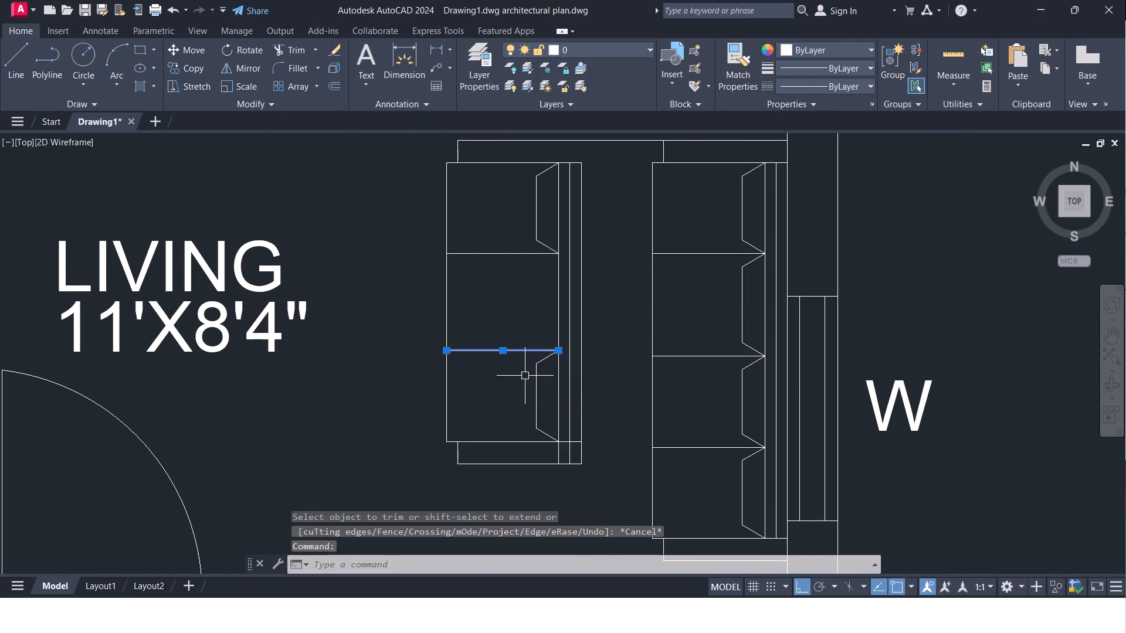
{"action": "left_click", "coordinate": [548, 358]}
{"action": "left_click", "coordinate": [535, 380]}
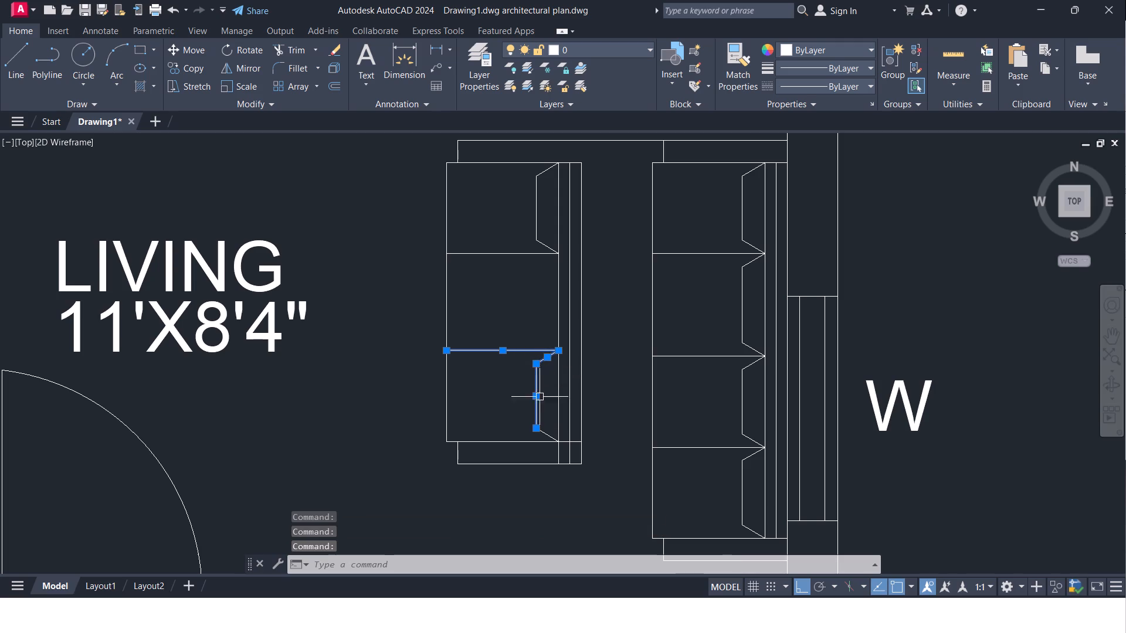
{"action": "left_click", "coordinate": [544, 433]}
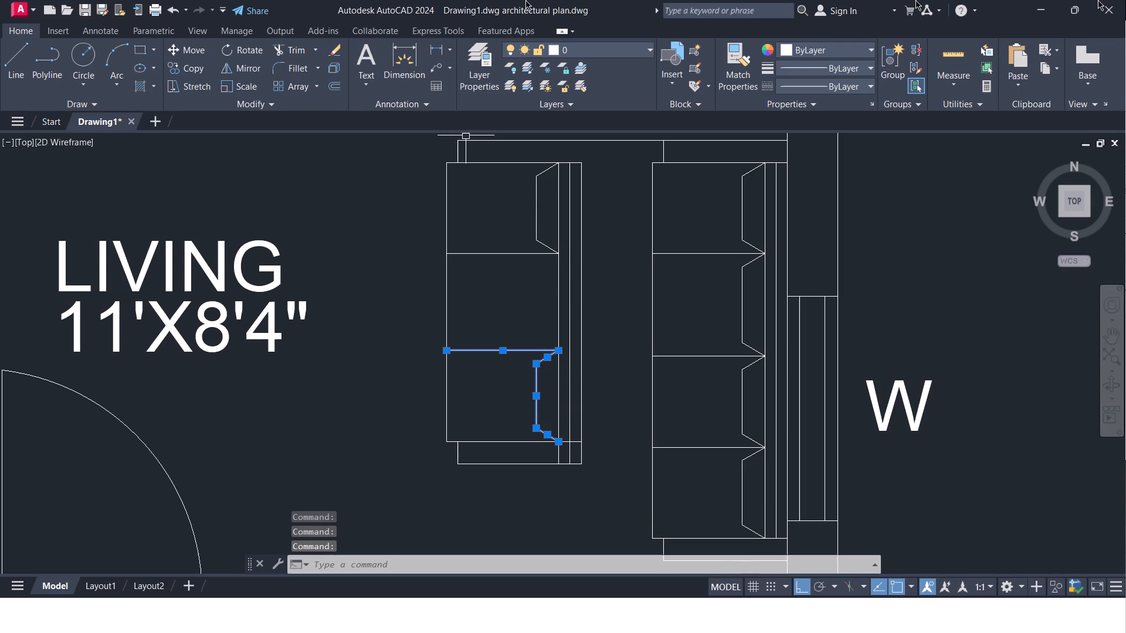
{"action": "left_click", "coordinate": [188, 53]}
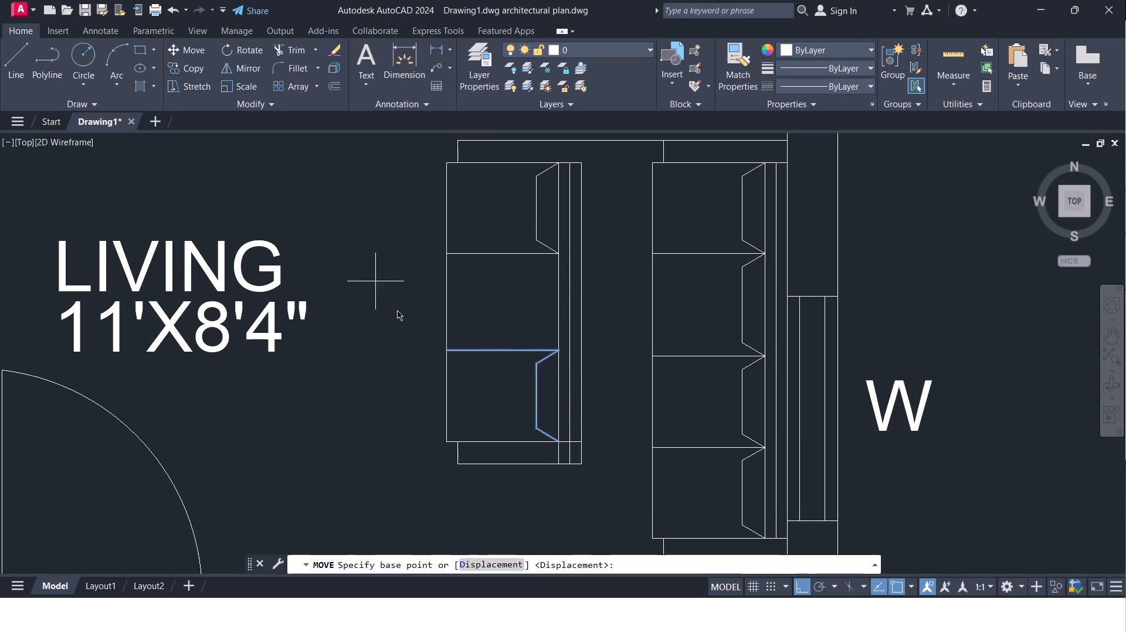
{"action": "left_click", "coordinate": [560, 349]}
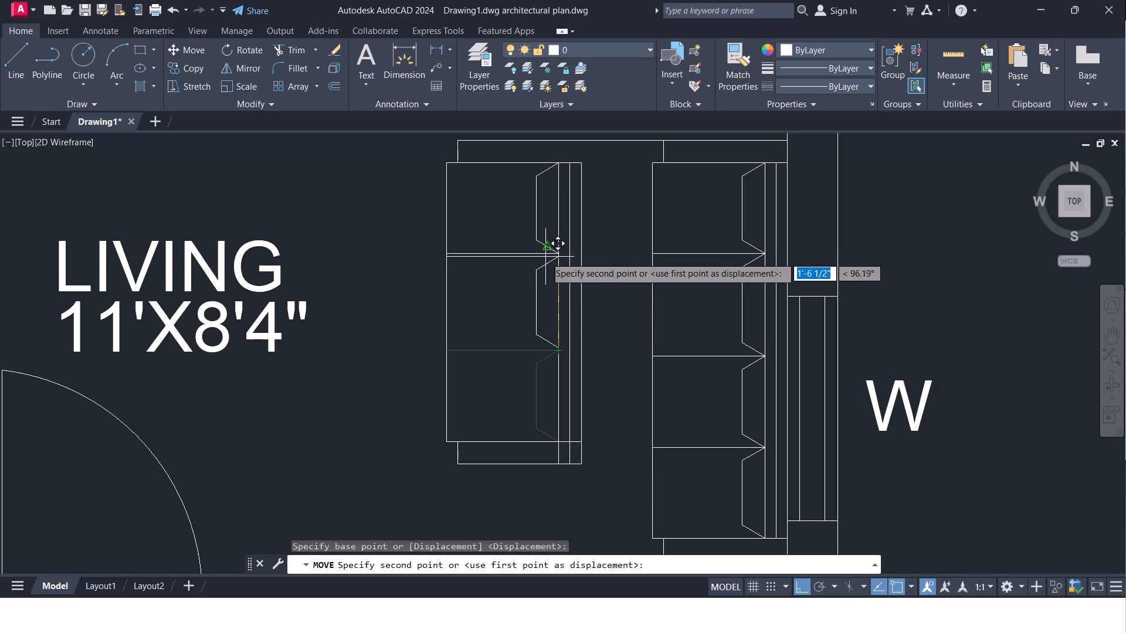
{"action": "left_click", "coordinate": [555, 257]}
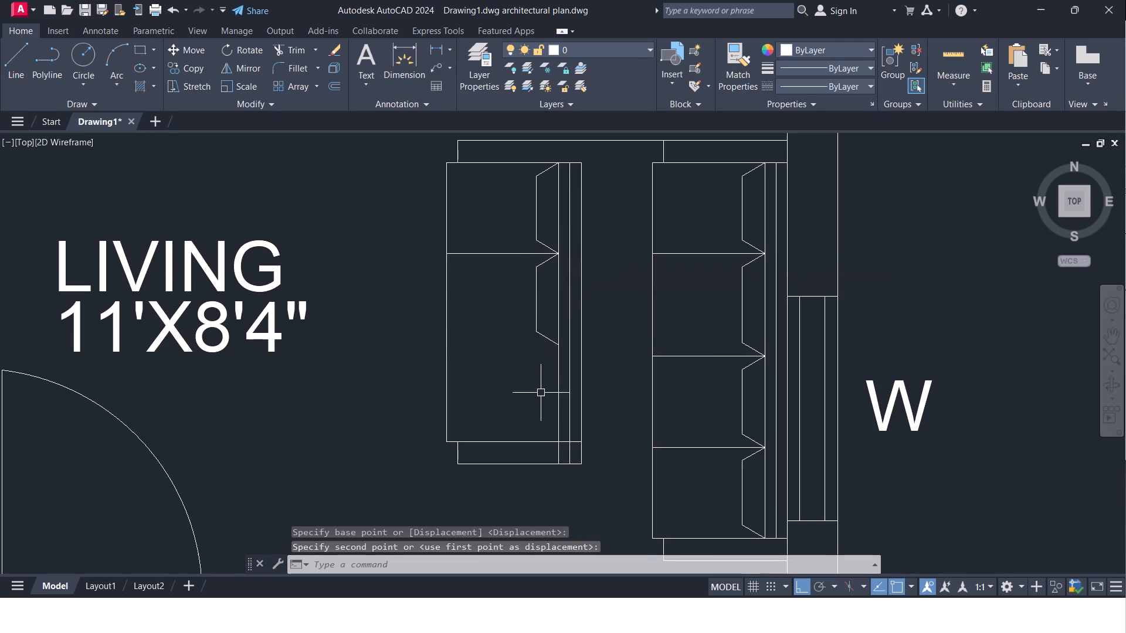
Move the south armrest's outer and front lines north so the front line starts at the seat divider's west end.
{"action": "left_click", "coordinate": [532, 463]}
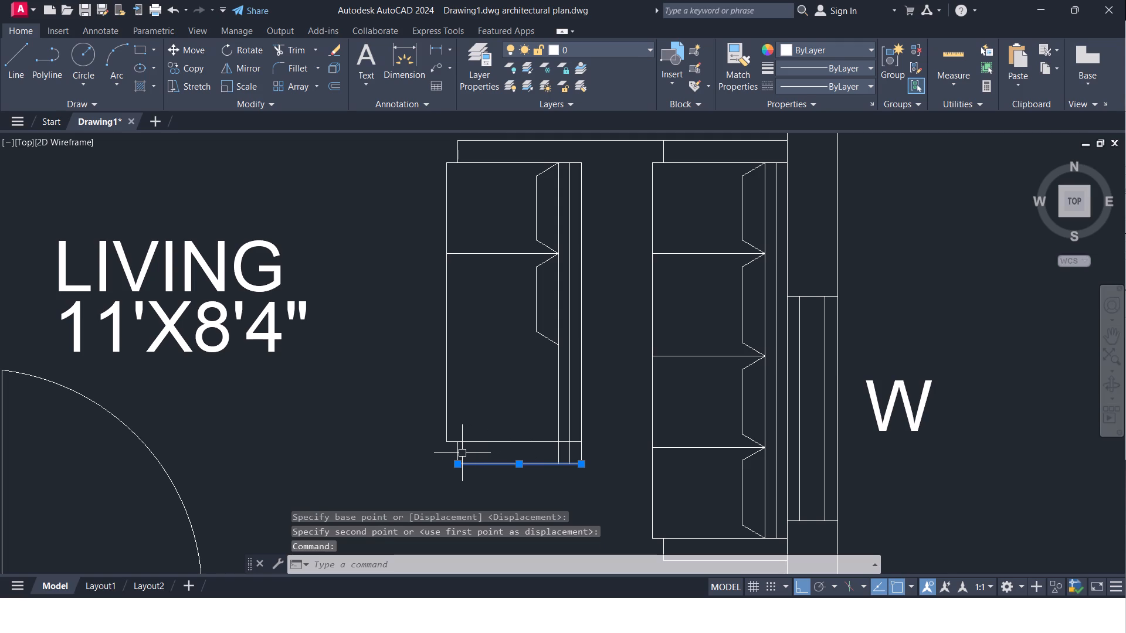
{"action": "left_click", "coordinate": [457, 454]}
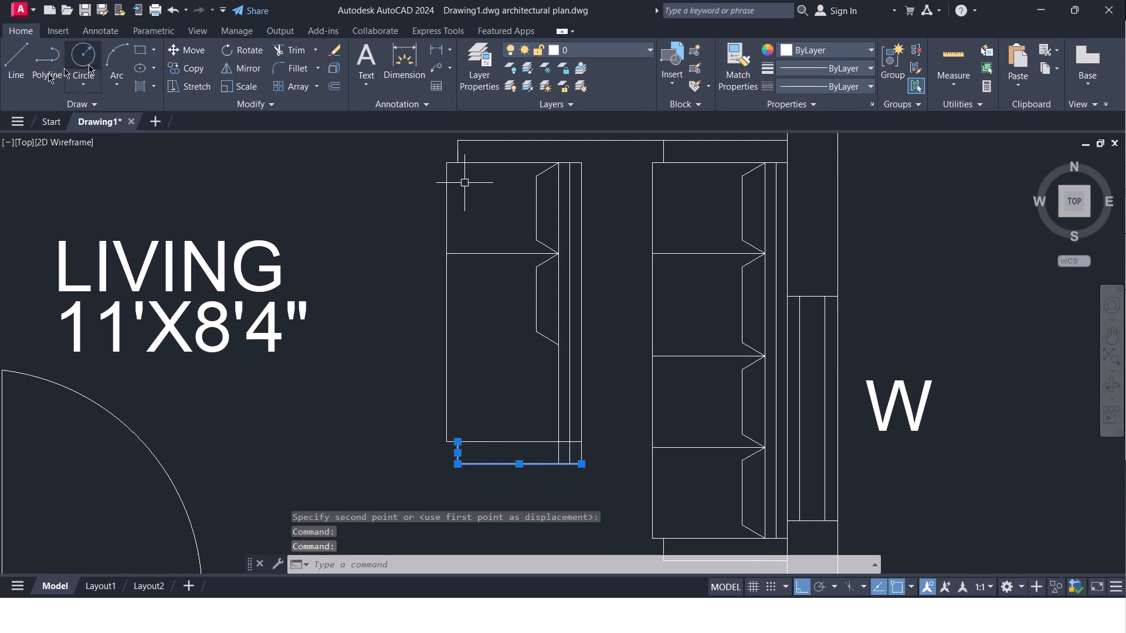
{"action": "left_click", "coordinate": [175, 50]}
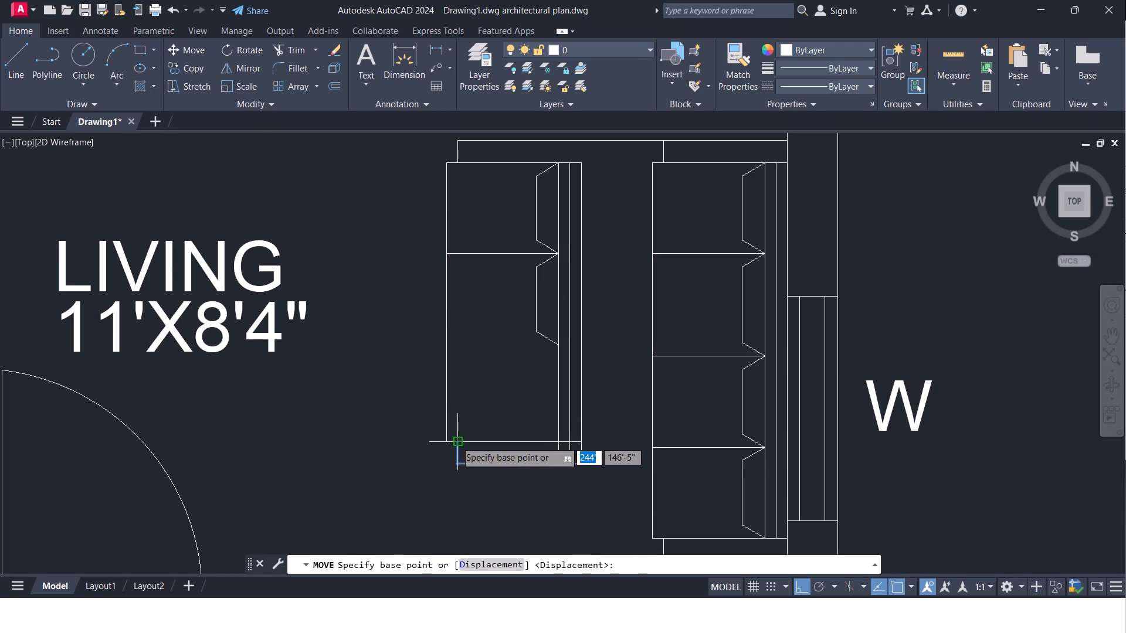
{"action": "left_click", "coordinate": [456, 441]}
{"action": "scroll", "coordinate": [466, 258], "scroll_direction": "up", "scroll_amount": 1}
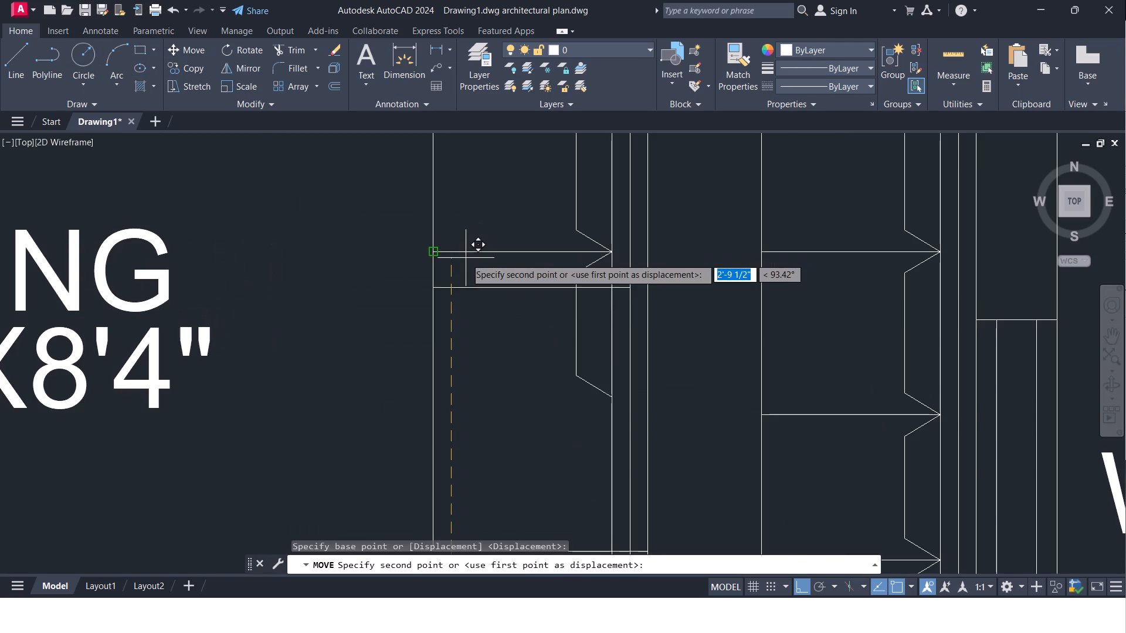
{"action": "left_click", "coordinate": [472, 244]}
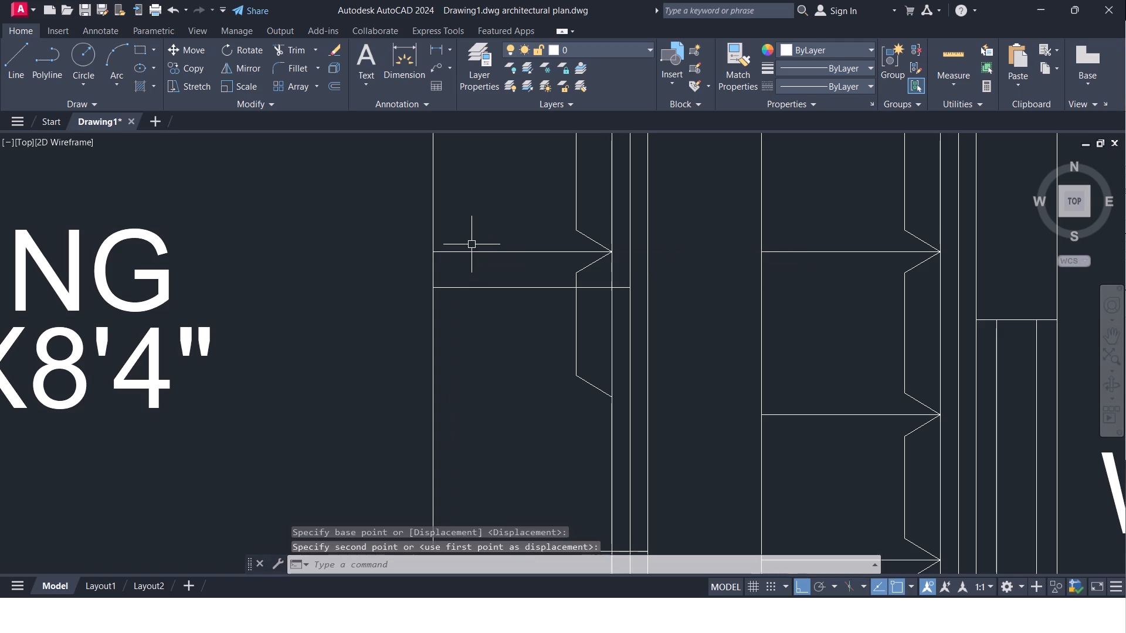
With Ortho off, move the two armrest lines about 3" east of the sofa's front edge.
{"action": "scroll", "coordinate": [494, 287], "scroll_direction": "up", "scroll_amount": 1}
{"action": "middle_click_drag", "start_coordinate": [494, 287], "coordinate": [492, 295]}
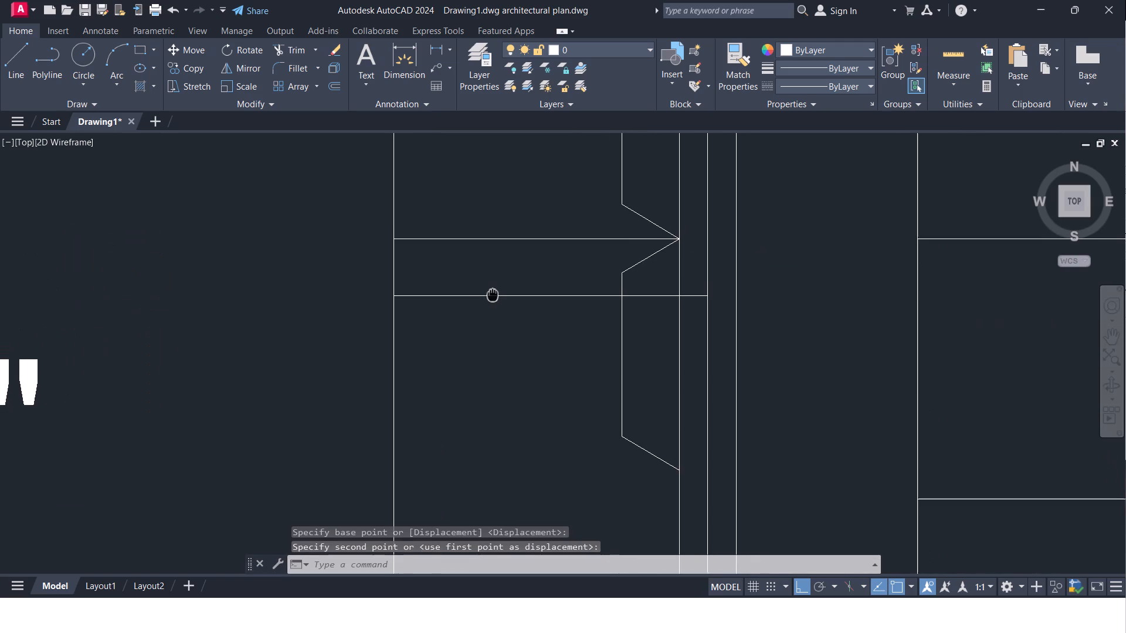
{"action": "middle_click_drag", "start_coordinate": [492, 295], "coordinate": [492, 296]}
{"action": "left_click", "coordinate": [492, 296]}
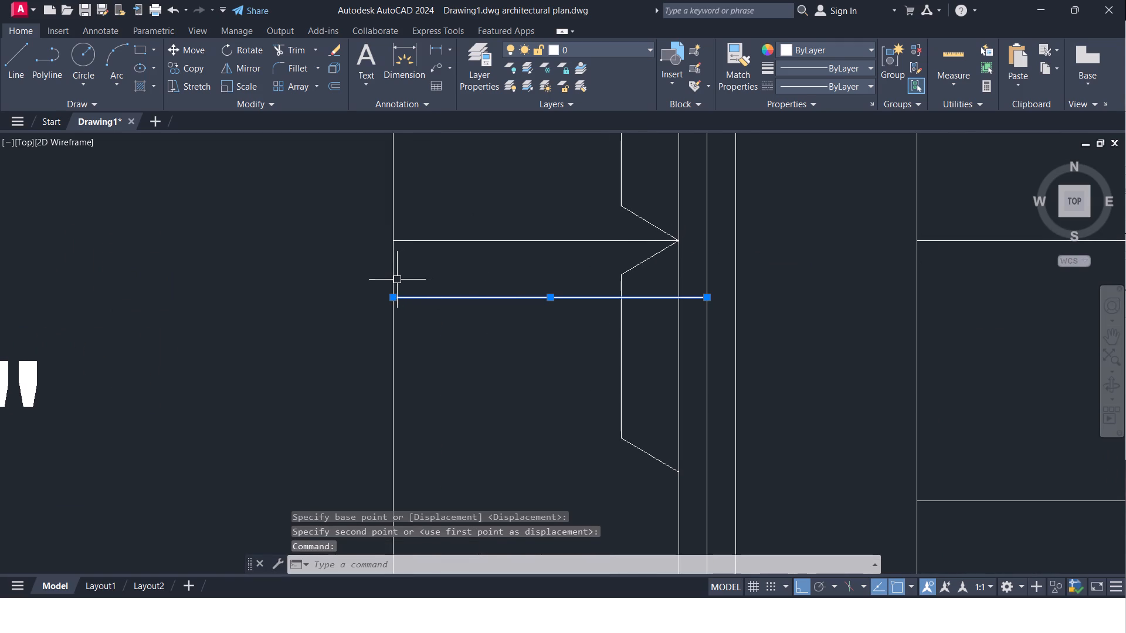
{"action": "left_click", "coordinate": [395, 281]}
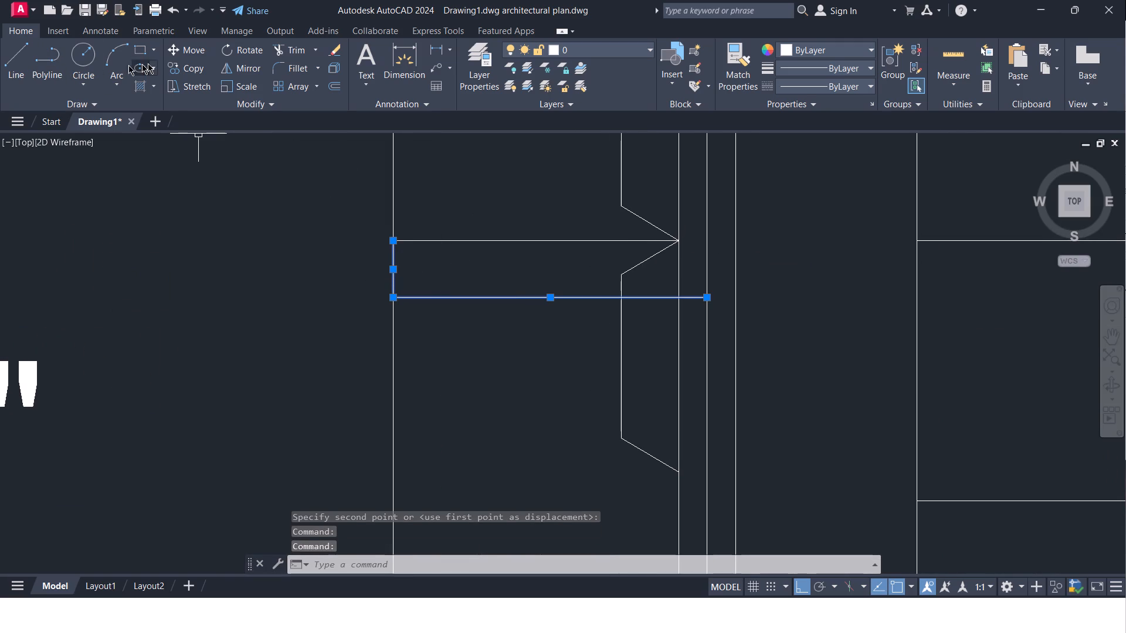
{"action": "left_click", "coordinate": [181, 52]}
{"action": "left_click", "coordinate": [804, 584]}
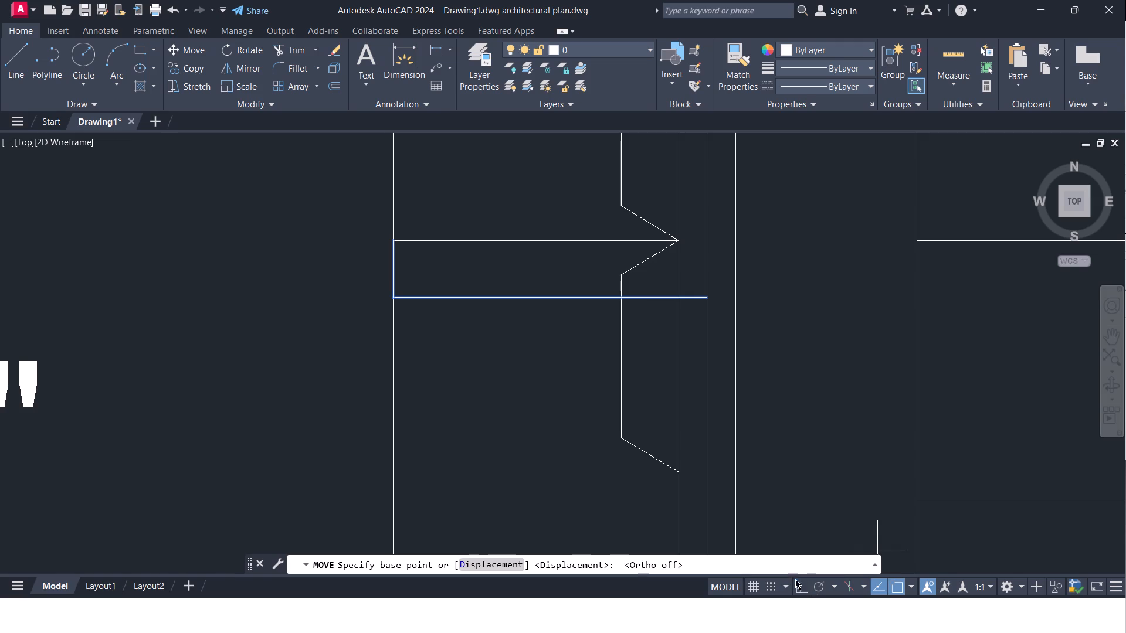
{"action": "left_click", "coordinate": [510, 284]}
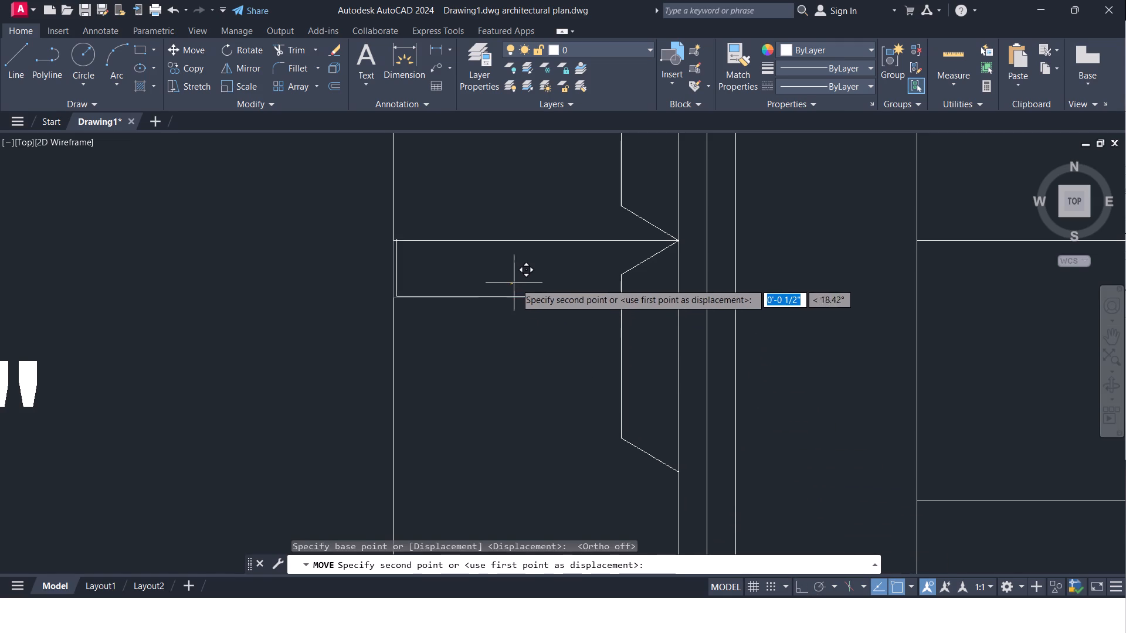
{"action": "scroll", "coordinate": [518, 283], "scroll_direction": "down", "scroll_amount": 2}
{"action": "middle_click_drag", "start_coordinate": [518, 283], "coordinate": [519, 298]}
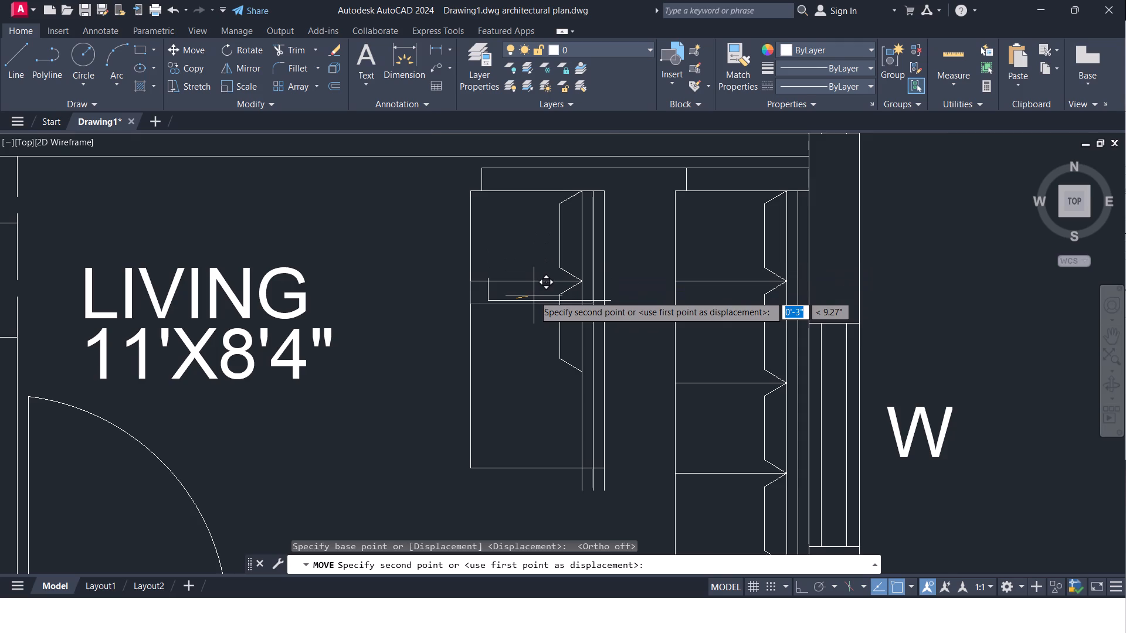
{"action": "scroll", "coordinate": [534, 295], "scroll_direction": "up", "scroll_amount": 1}
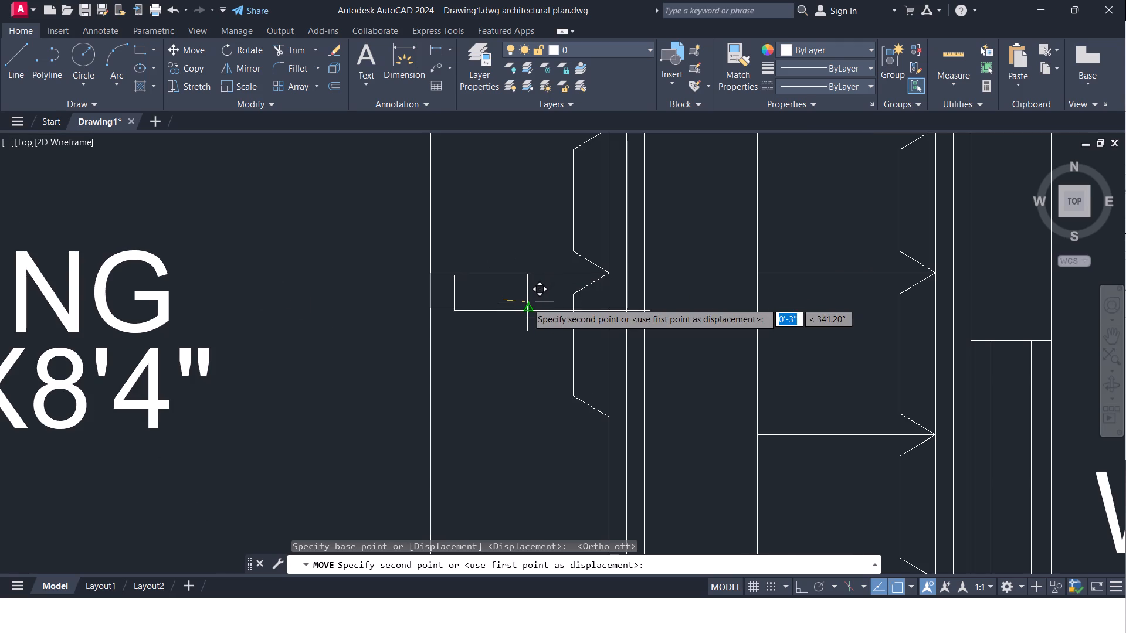
{"action": "left_click", "coordinate": [527, 300]}
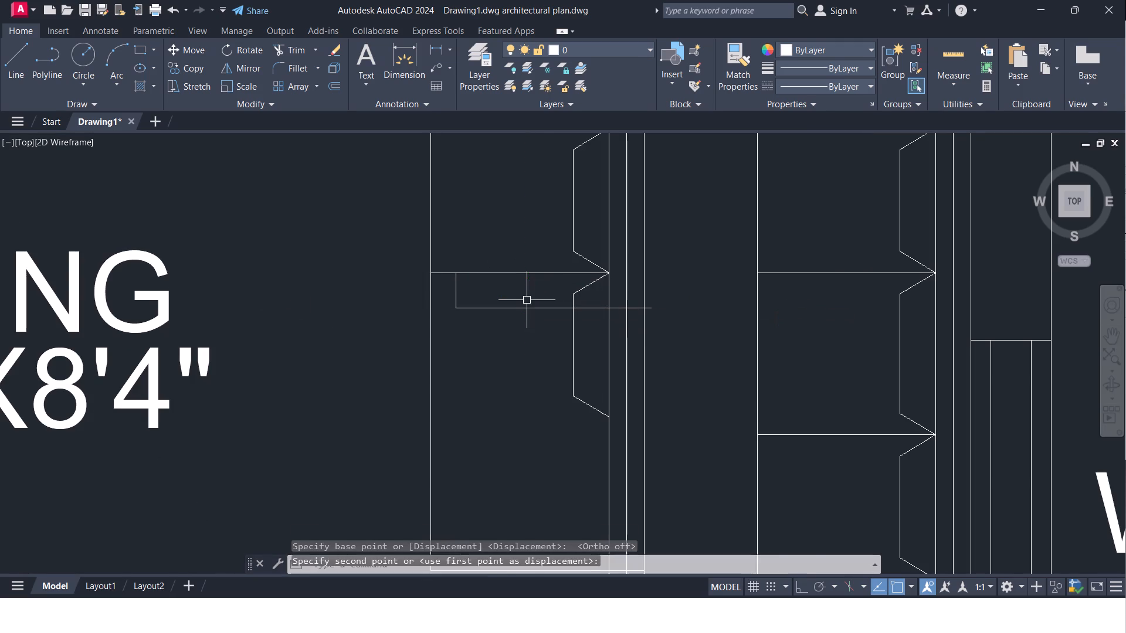
Trim the moved armrest line where it overhangs east of the backrest's outer line.
{"action": "scroll", "coordinate": [527, 300], "scroll_direction": "down", "scroll_amount": 2}
{"action": "middle_click_drag", "start_coordinate": [534, 327], "coordinate": [494, 350]}
{"action": "key", "text": "Escape"}
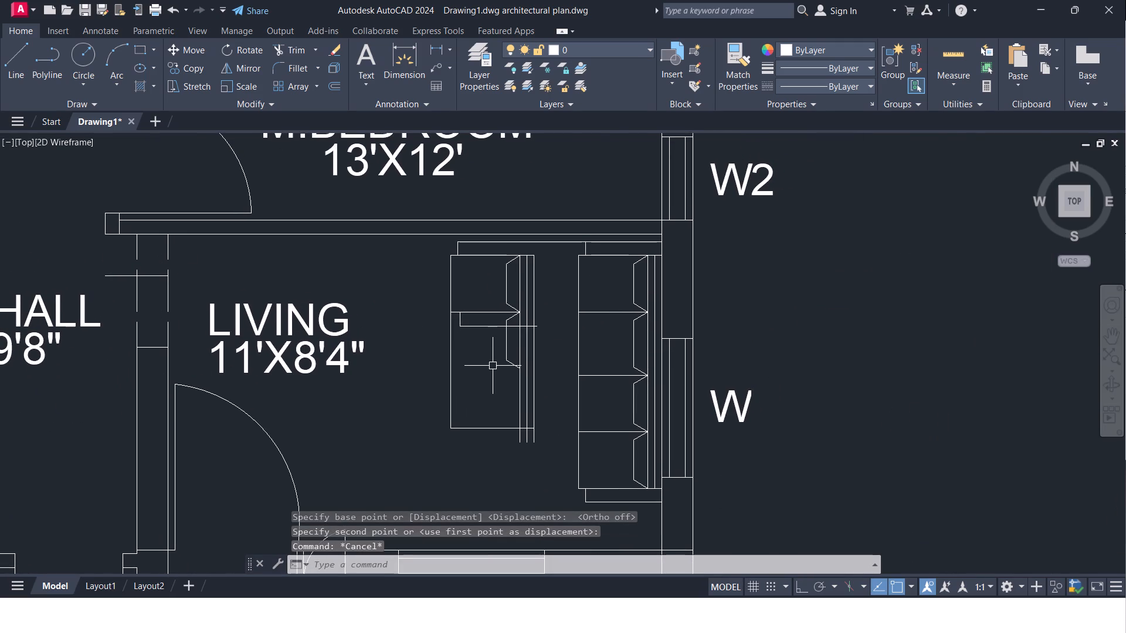
{"action": "type", "text": "TR"}
{"action": "key", "text": "Return"}
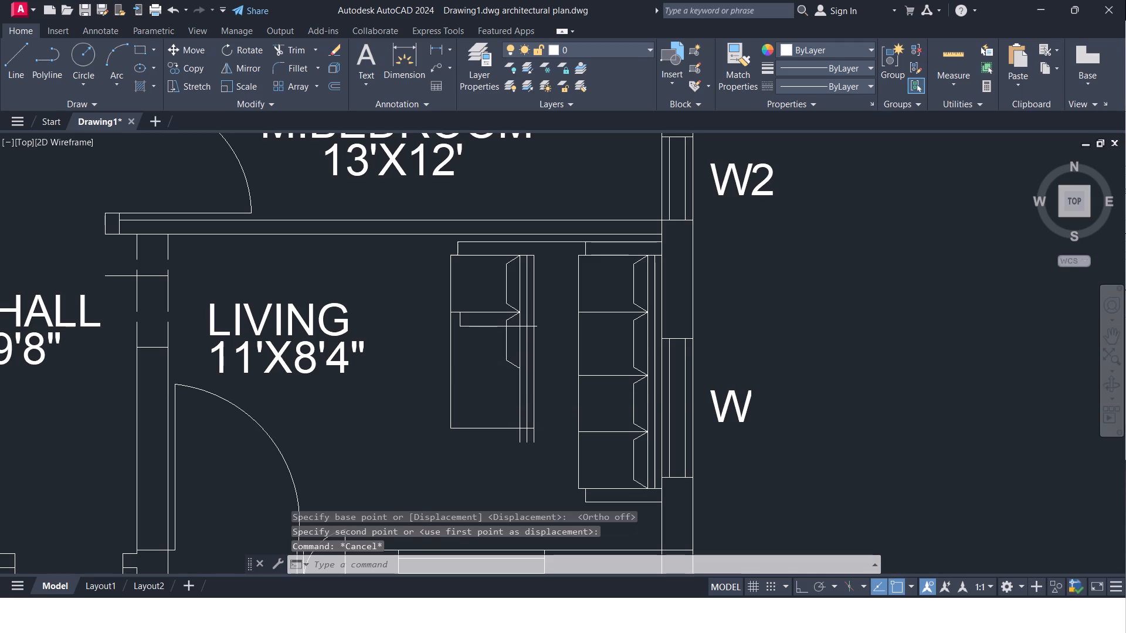
{"action": "key", "text": "Return"}
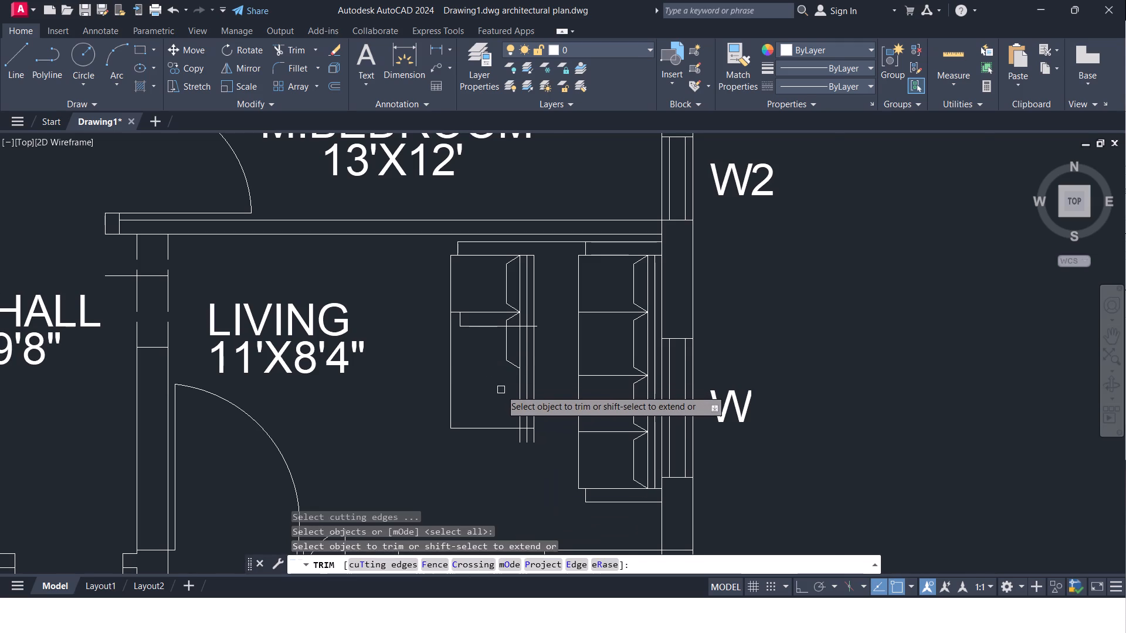
{"action": "scroll", "coordinate": [501, 390], "scroll_direction": "up", "scroll_amount": 2}
{"action": "middle_click_drag", "start_coordinate": [519, 284], "coordinate": [498, 386]}
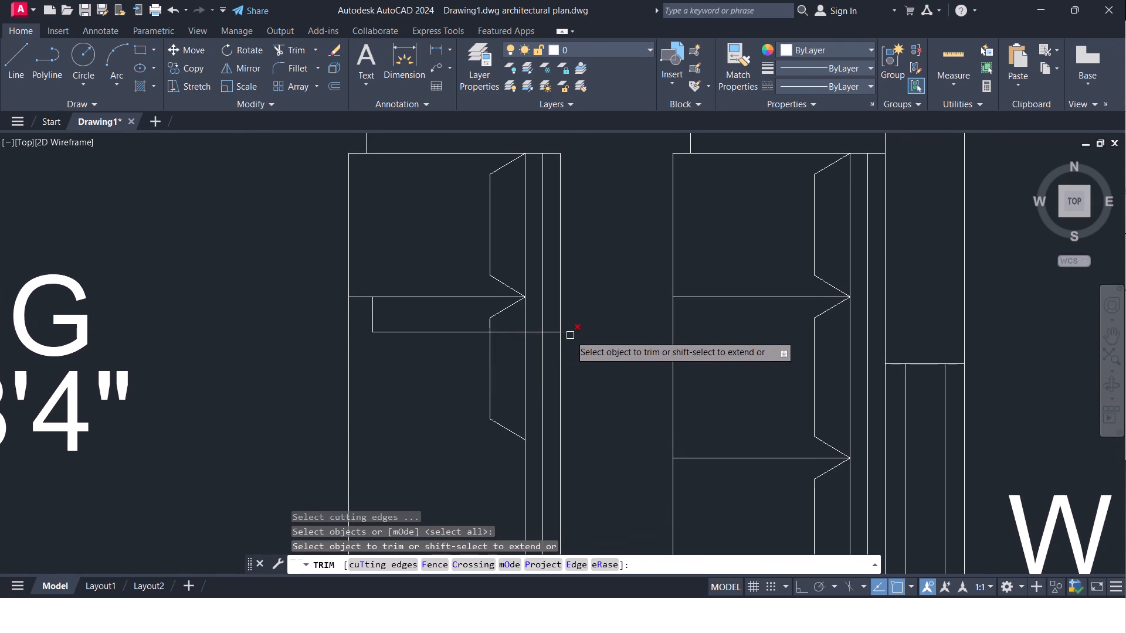
{"action": "left_click", "coordinate": [569, 332]}
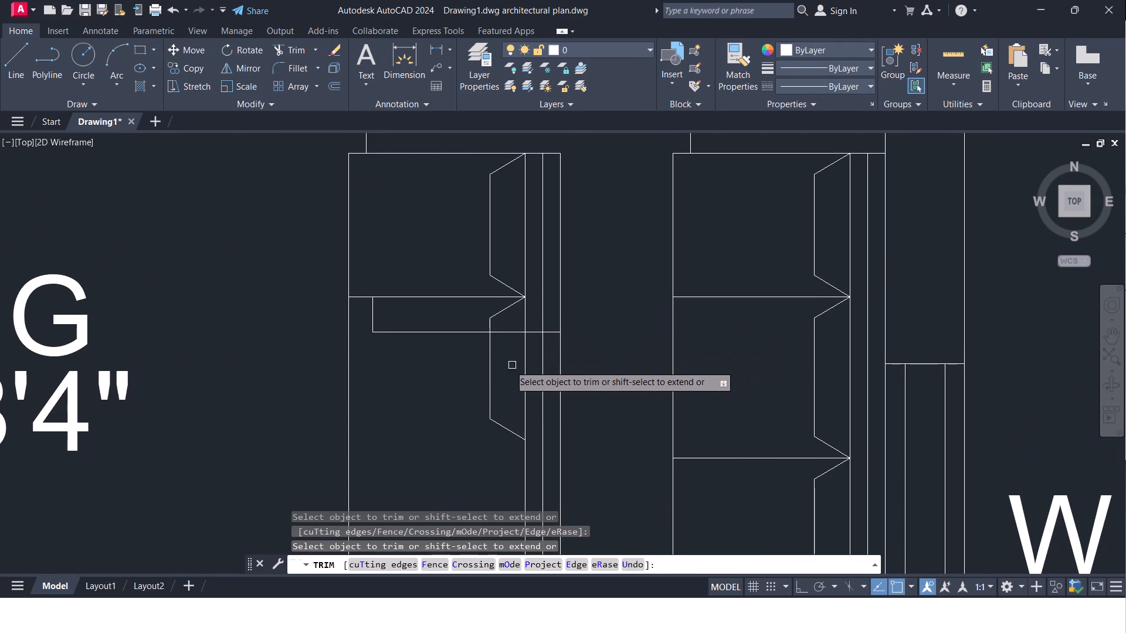
{"action": "scroll", "coordinate": [418, 380], "scroll_direction": "down", "scroll_amount": 1}
{"action": "middle_click_drag", "start_coordinate": [420, 375], "coordinate": [433, 320]}
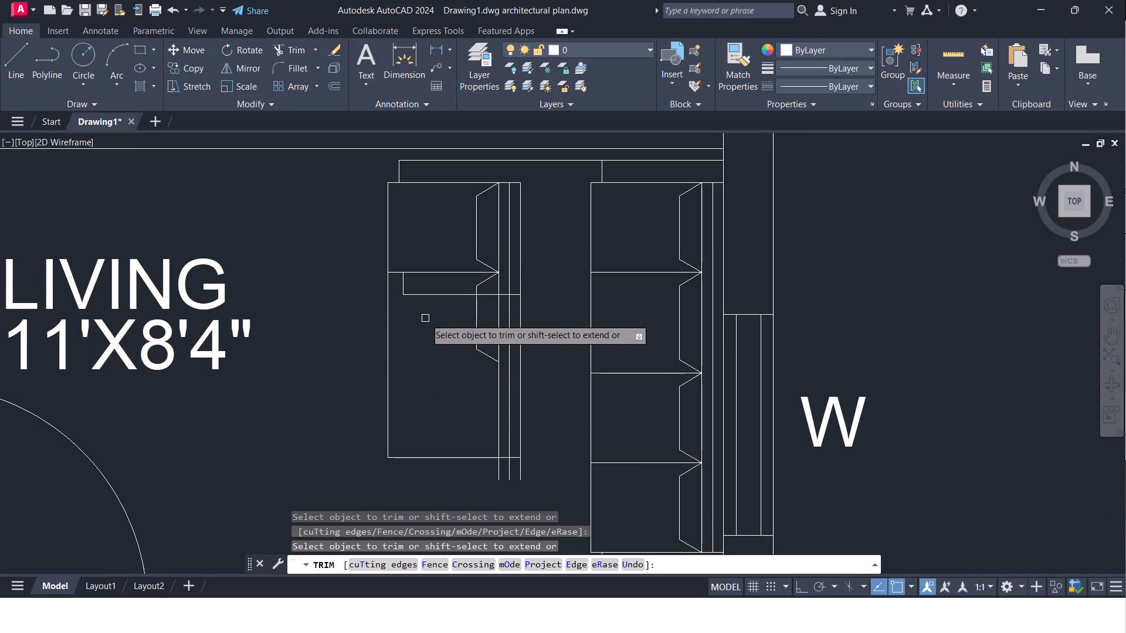
{"action": "key", "text": "Escape"}
With Ortho on, move the two armrest lines about 1'-0 1/2" south to the southern end of the second seat's cushion.
{"action": "left_click", "coordinate": [401, 283]}
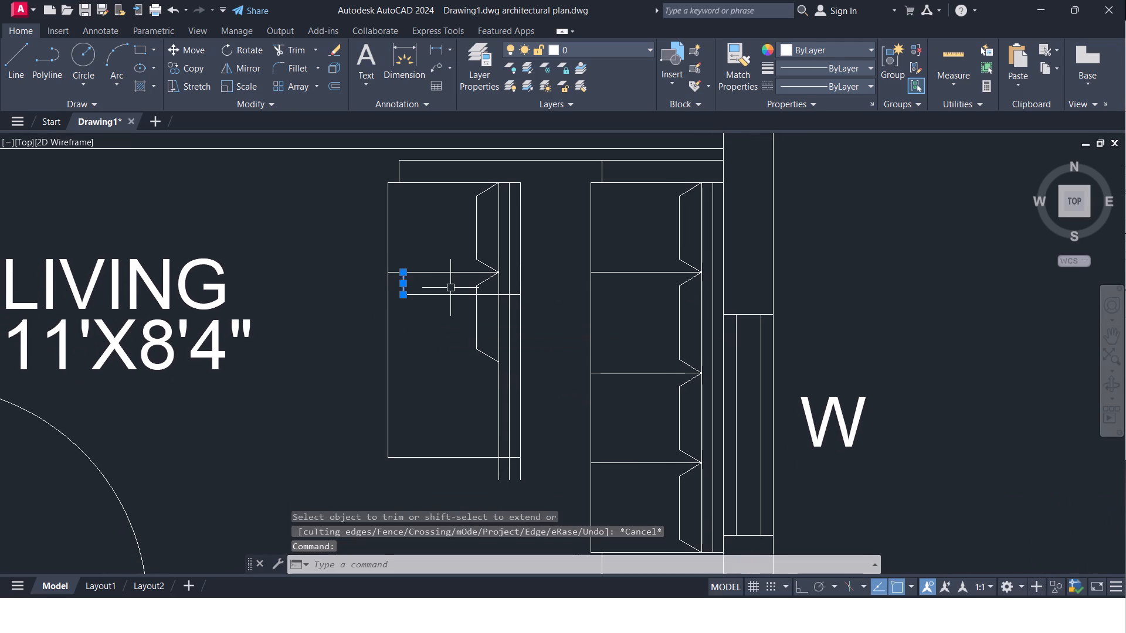
{"action": "left_click", "coordinate": [452, 295]}
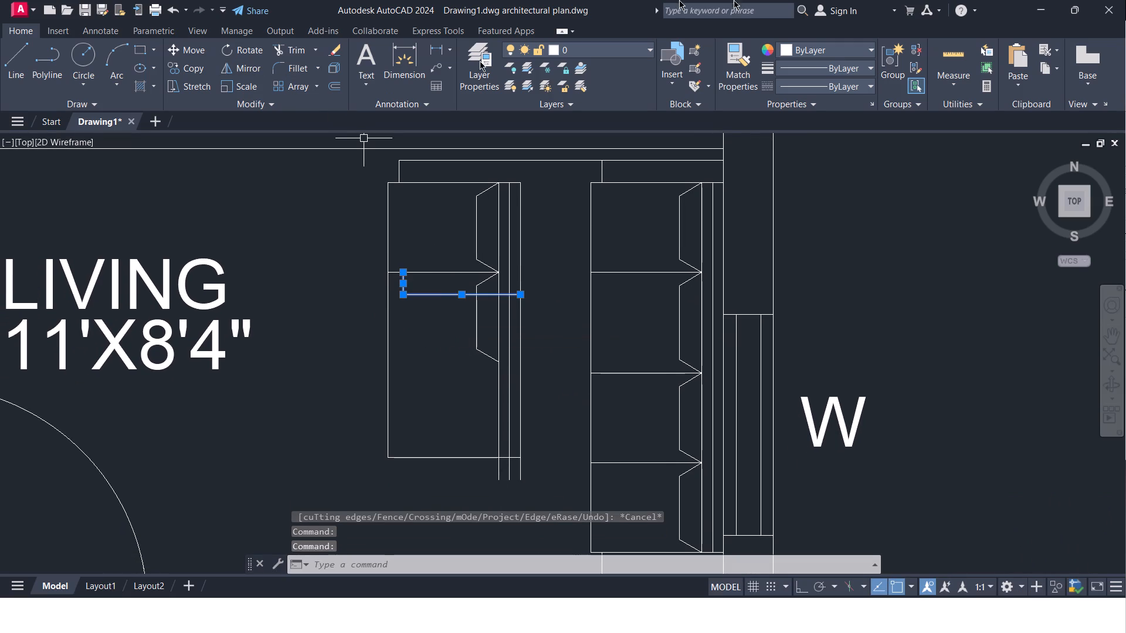
{"action": "left_click", "coordinate": [802, 584]}
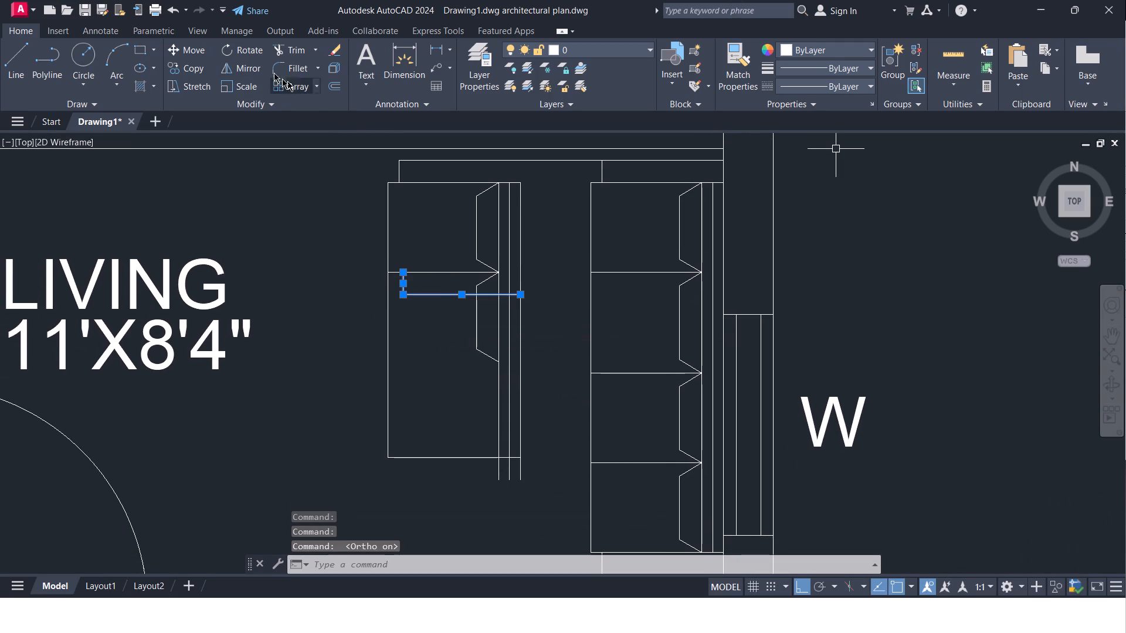
{"action": "left_click", "coordinate": [188, 54]}
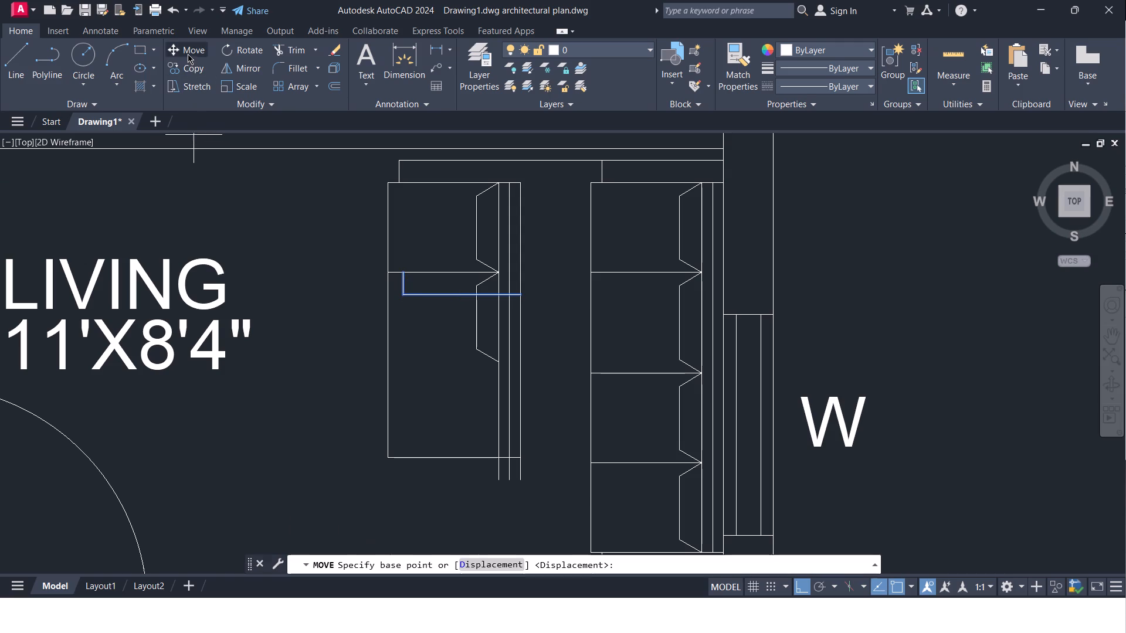
{"action": "left_click", "coordinate": [403, 275]}
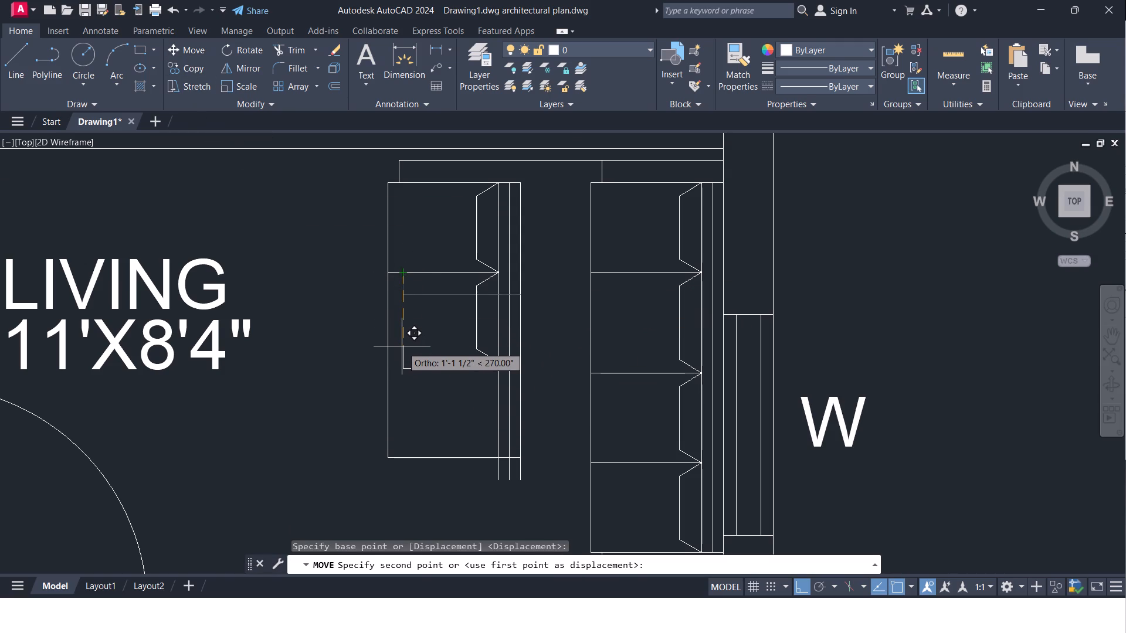
{"action": "scroll", "coordinate": [402, 346], "scroll_direction": "up", "scroll_amount": 2}
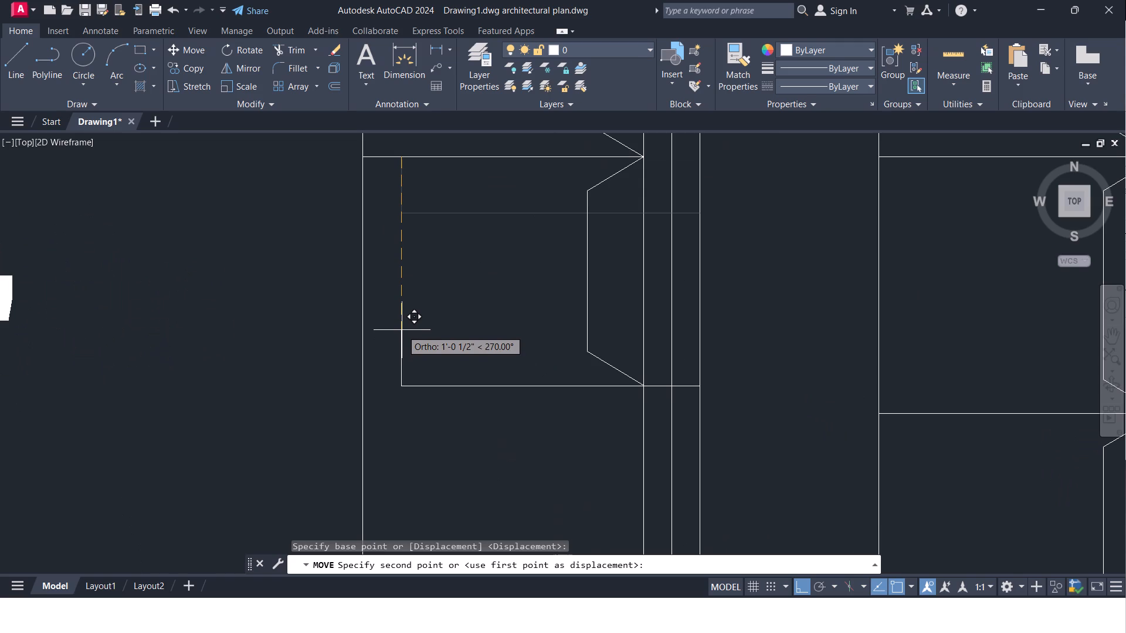
{"action": "left_click", "coordinate": [402, 330]}
{"action": "scroll", "coordinate": [418, 351], "scroll_direction": "down", "scroll_amount": 2}
{"action": "middle_click_drag", "start_coordinate": [420, 356], "coordinate": [420, 358]}
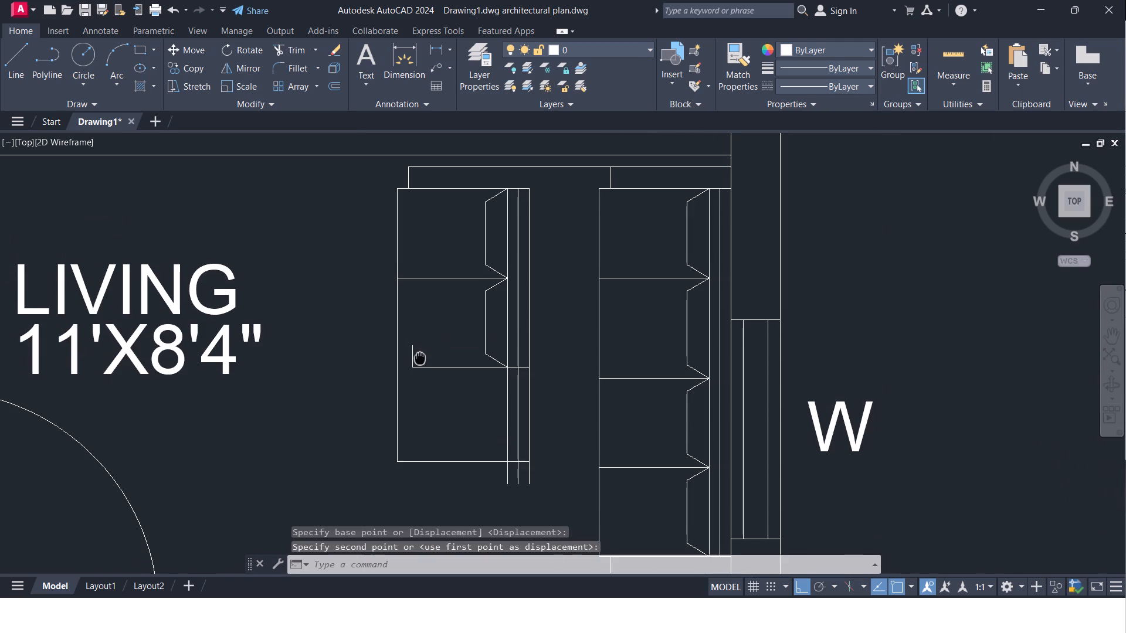
{"action": "middle_click_drag", "start_coordinate": [420, 358], "coordinate": [422, 368]}
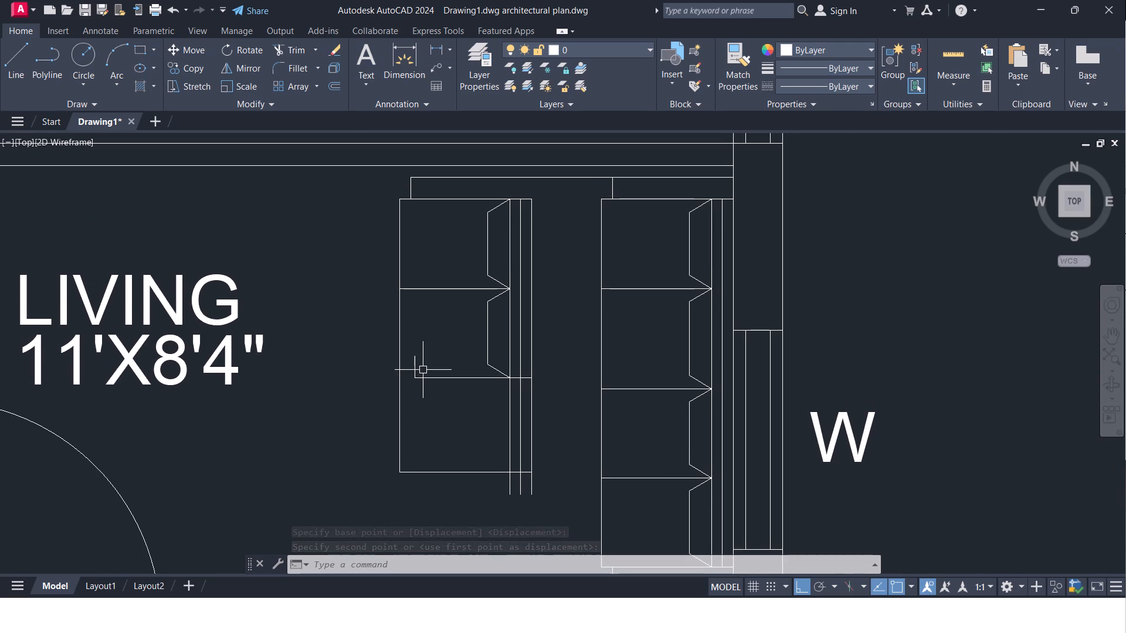
{"action": "key", "text": "Escape"}
Draw a horizontal line from the south end of the second seat's cushion west past the sofa's front edge.
{"action": "left_click", "coordinate": [13, 65]}
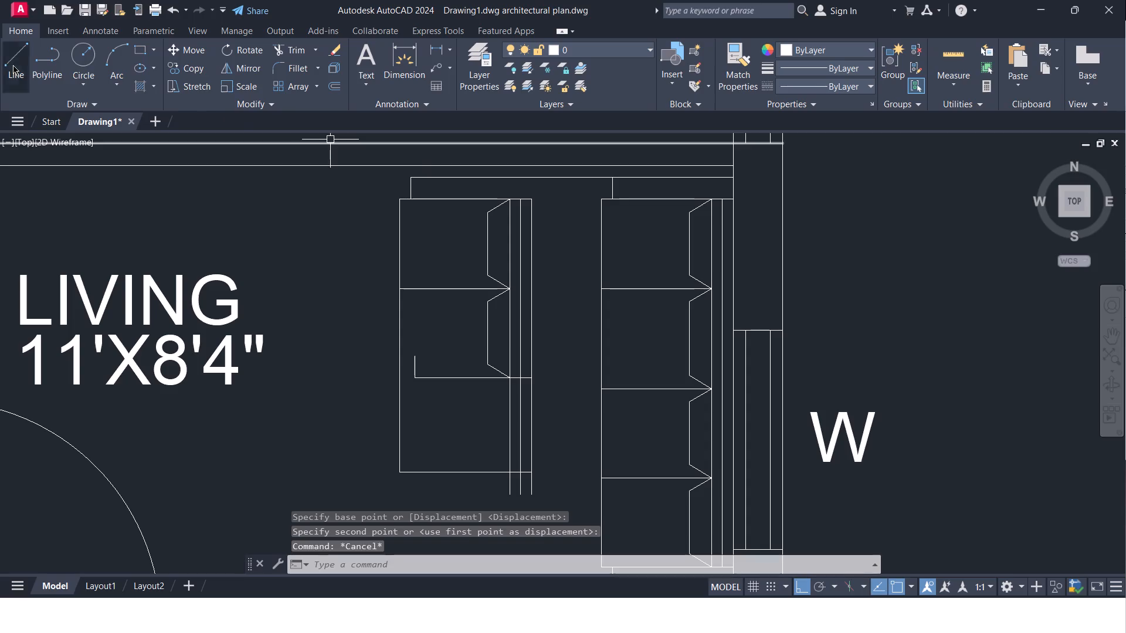
{"action": "left_click", "coordinate": [507, 379]}
{"action": "left_click", "coordinate": [365, 396]}
{"action": "key", "text": "Escape"}
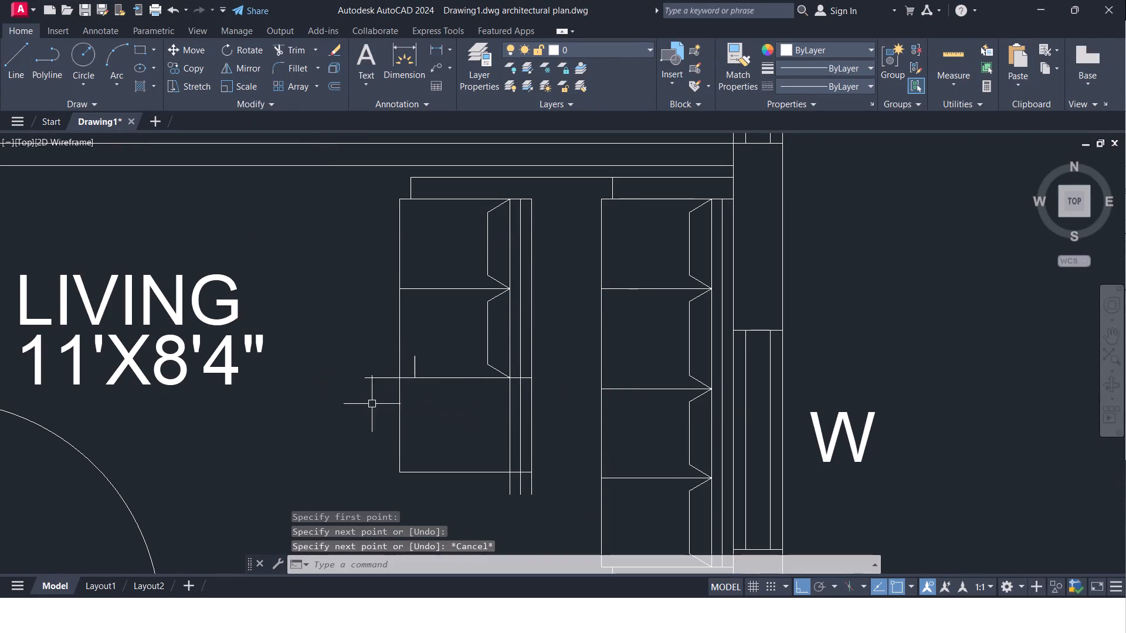
Move the new horizontal line and the short armrest front line about 4" south, forming the south armrest's outline.
{"action": "left_click", "coordinate": [413, 358]}
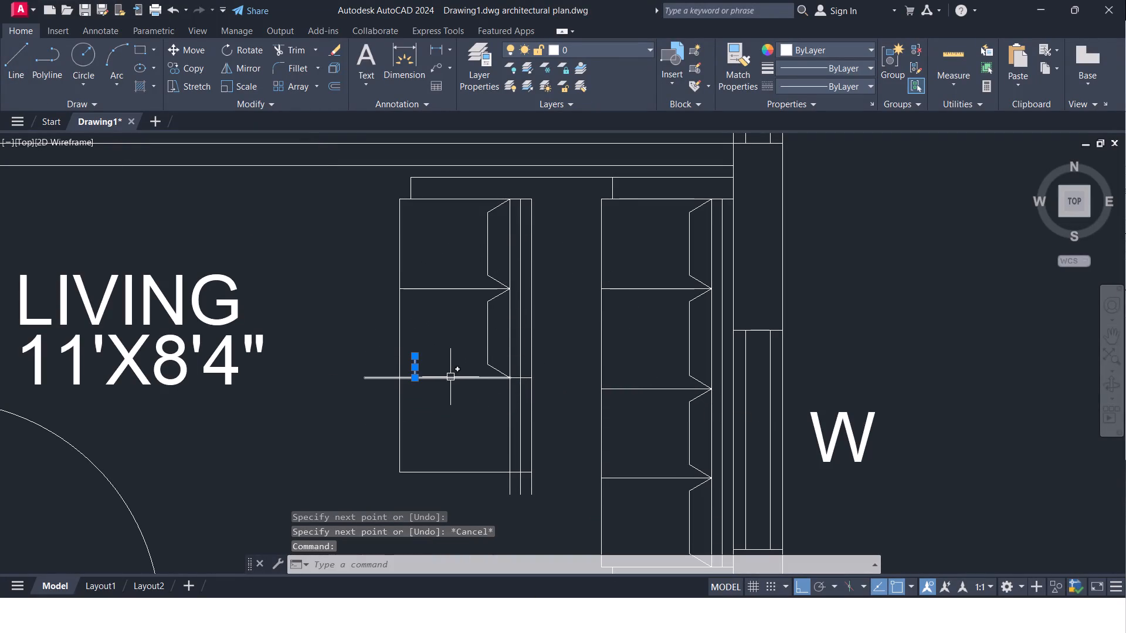
{"action": "scroll", "coordinate": [450, 375], "scroll_direction": "up", "scroll_amount": 1}
{"action": "left_click", "coordinate": [452, 381]}
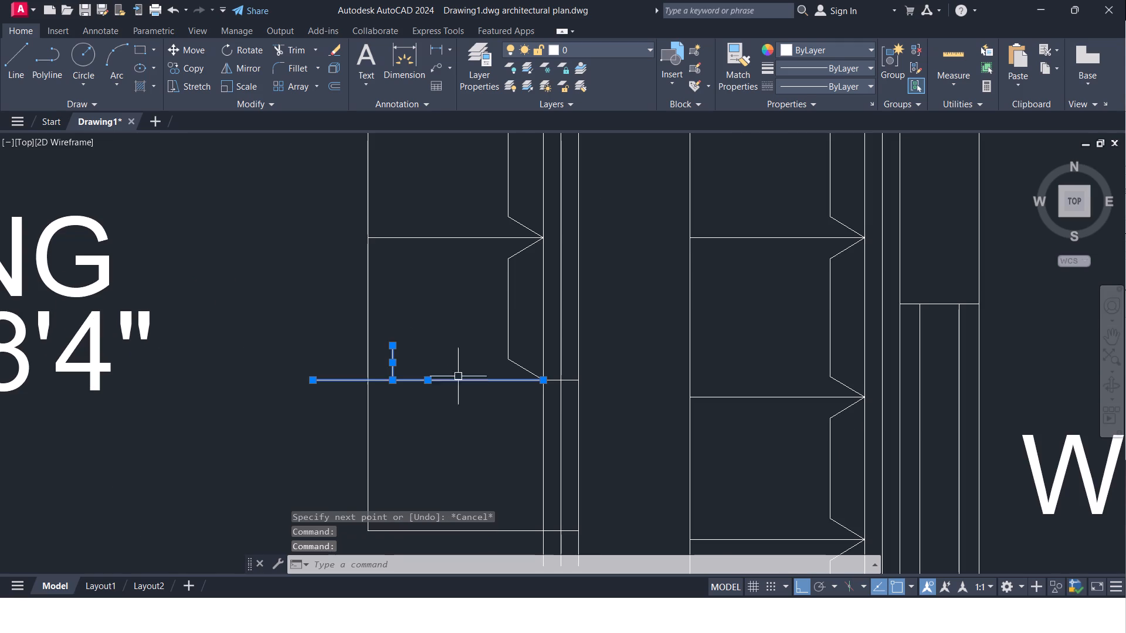
{"action": "left_click", "coordinate": [182, 49]}
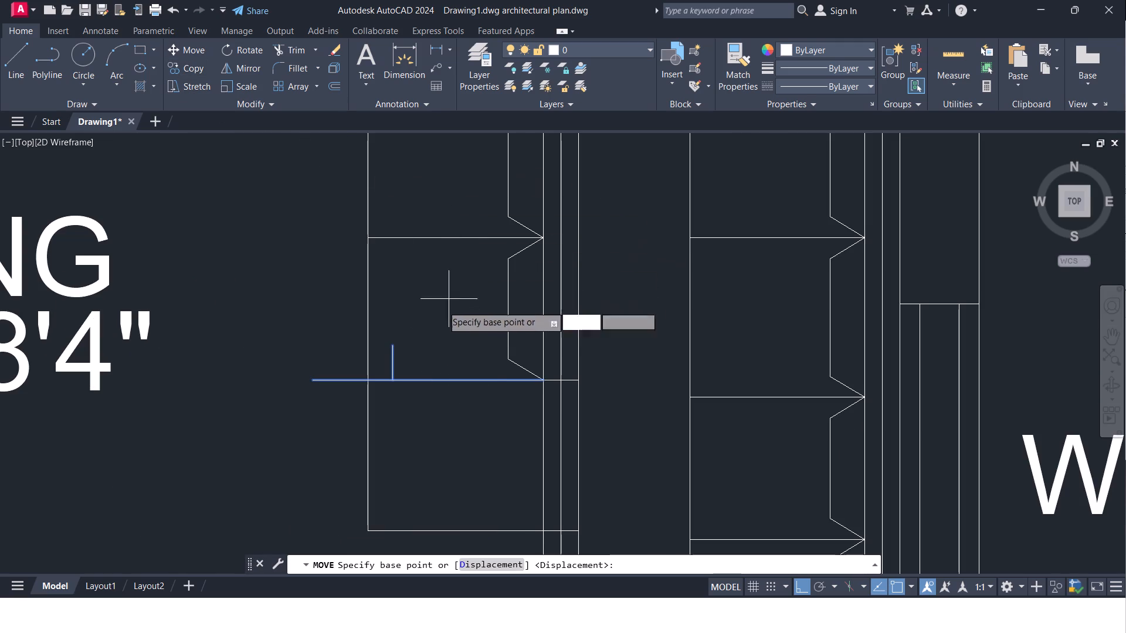
{"action": "left_click", "coordinate": [394, 343]}
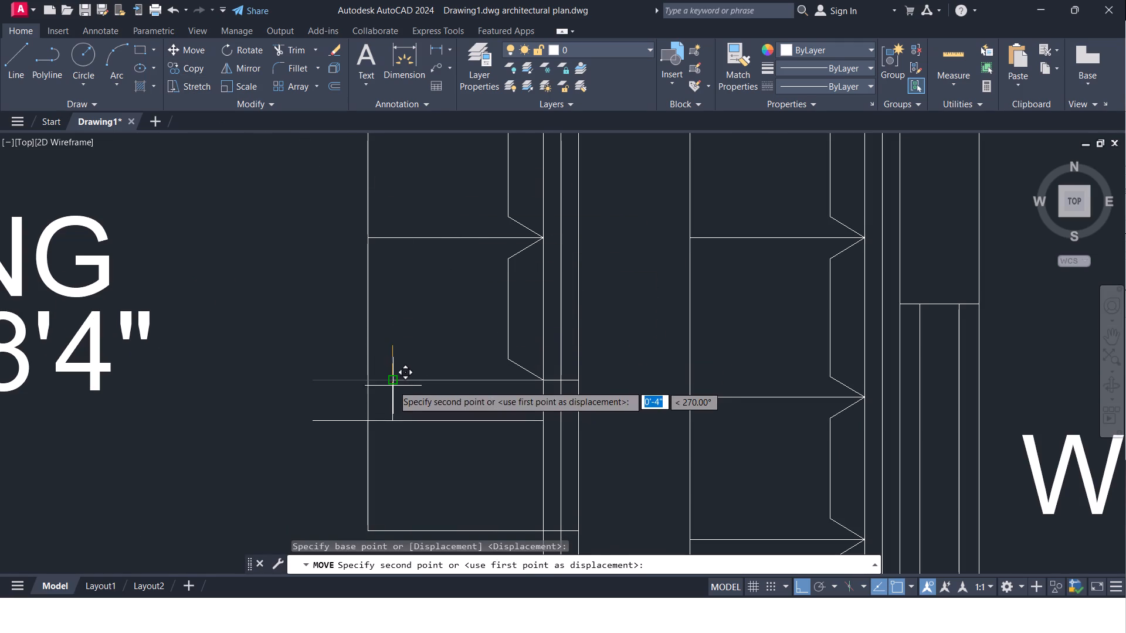
{"action": "left_click", "coordinate": [392, 382]}
{"action": "middle_click", "coordinate": [410, 376]}
{"action": "scroll", "coordinate": [410, 376], "scroll_direction": "down", "scroll_amount": 1}
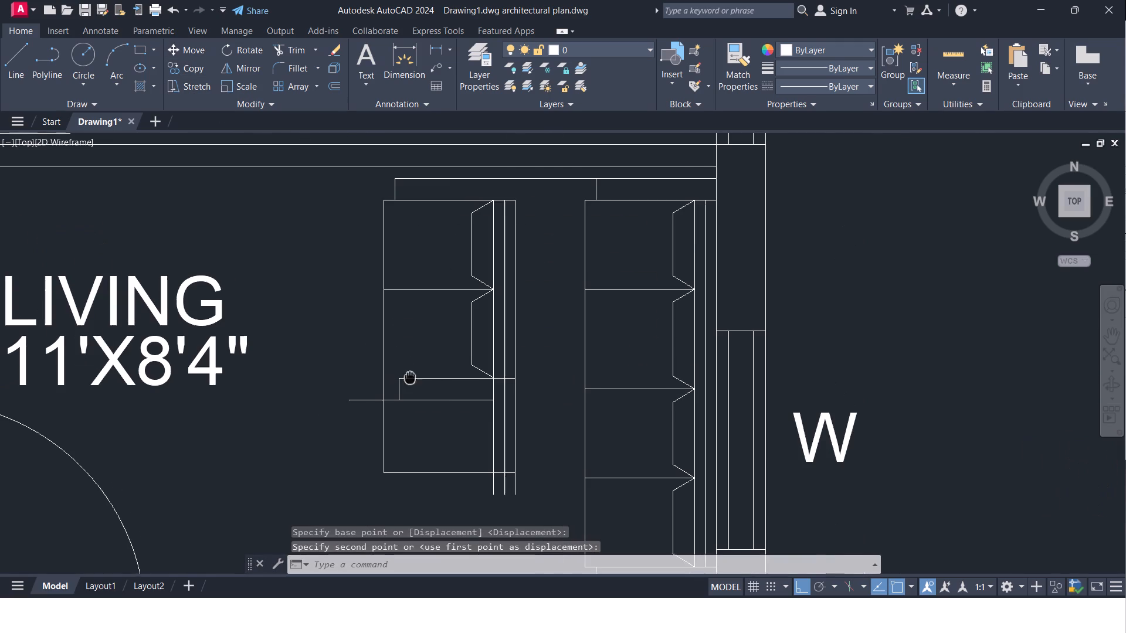
Trim the sofa's front edge and old southern edge beyond the armrest, plus the outer armrest line between the sofa's and armrest's fronts.
{"action": "key", "text": "Escape"}
{"action": "type", "text": "TR"}
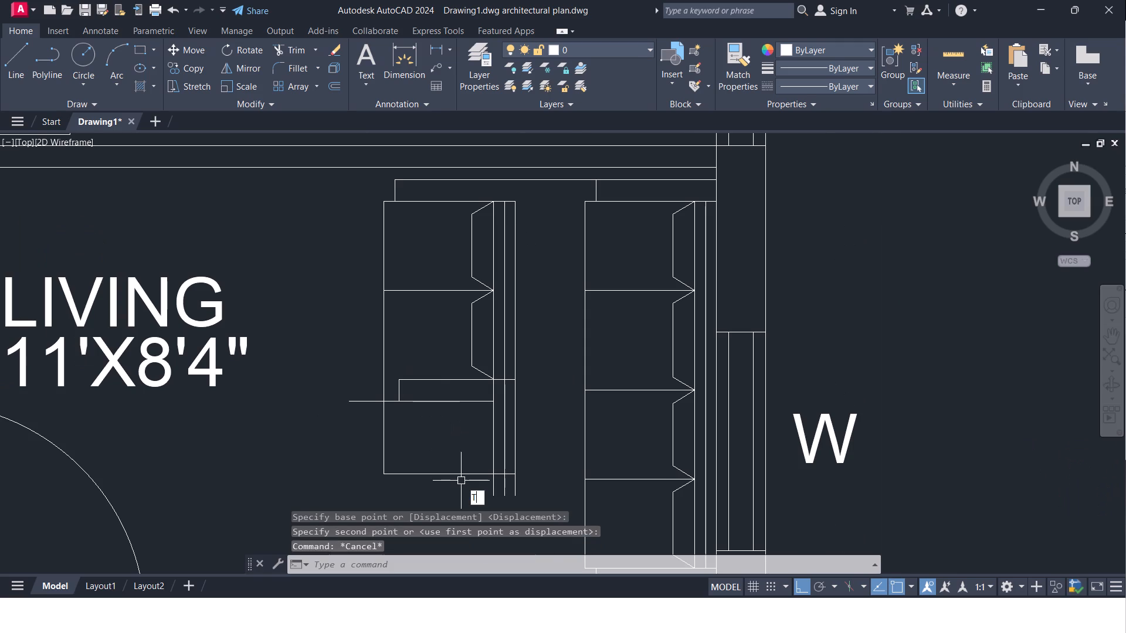
{"action": "key", "text": "Return"}
{"action": "key", "text": "Return"}
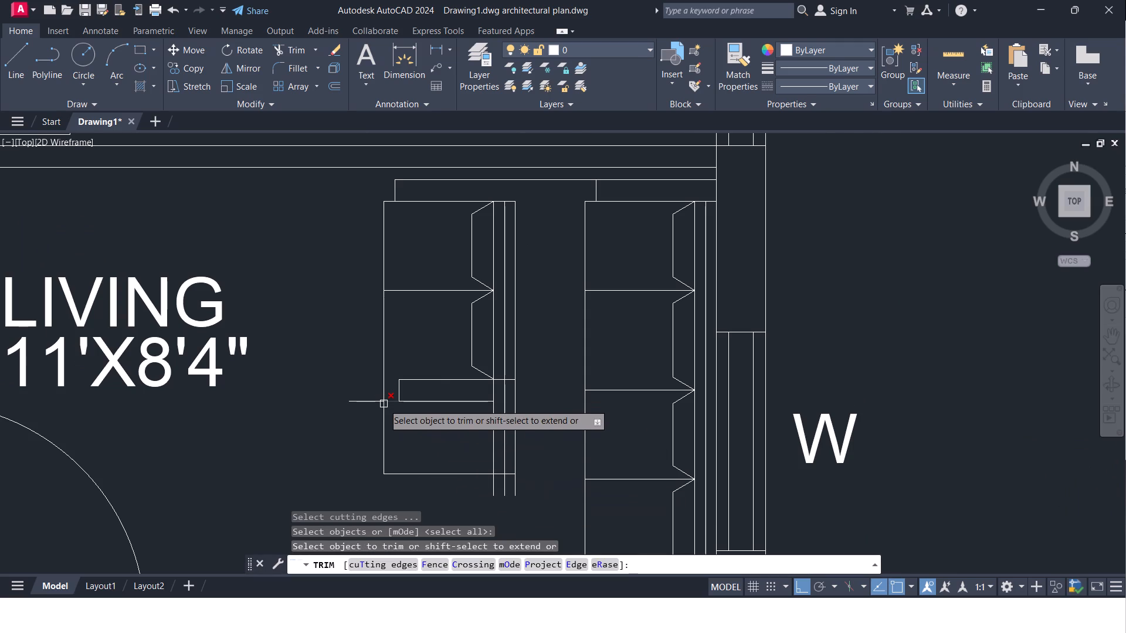
{"action": "scroll", "coordinate": [384, 404], "scroll_direction": "up", "scroll_amount": 1}
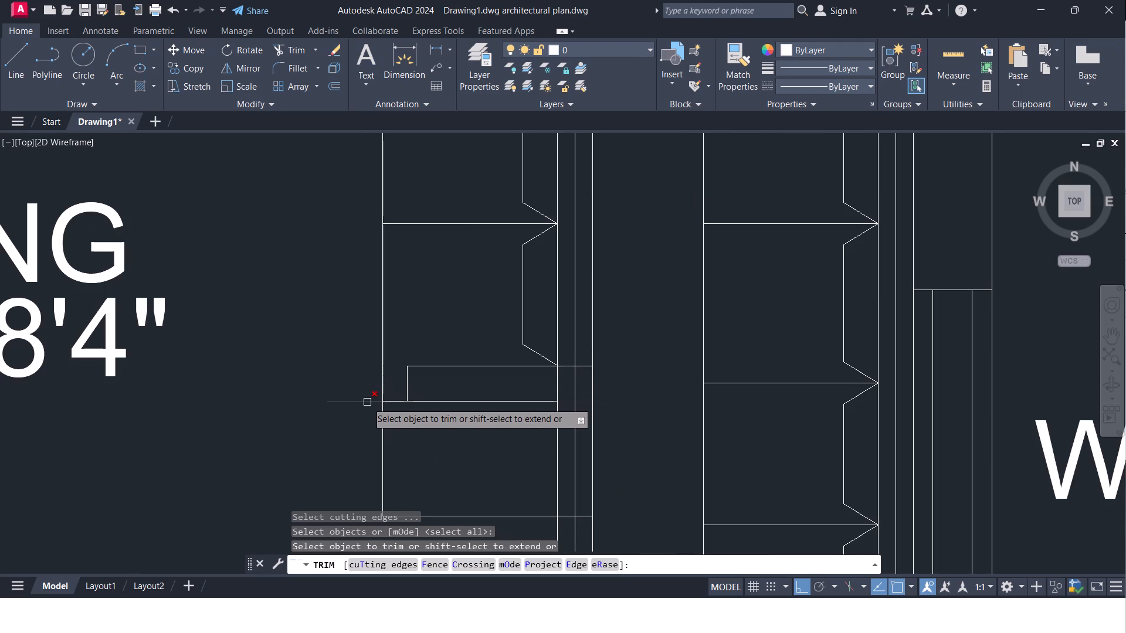
{"action": "scroll", "coordinate": [367, 402], "scroll_direction": "down", "scroll_amount": 1}
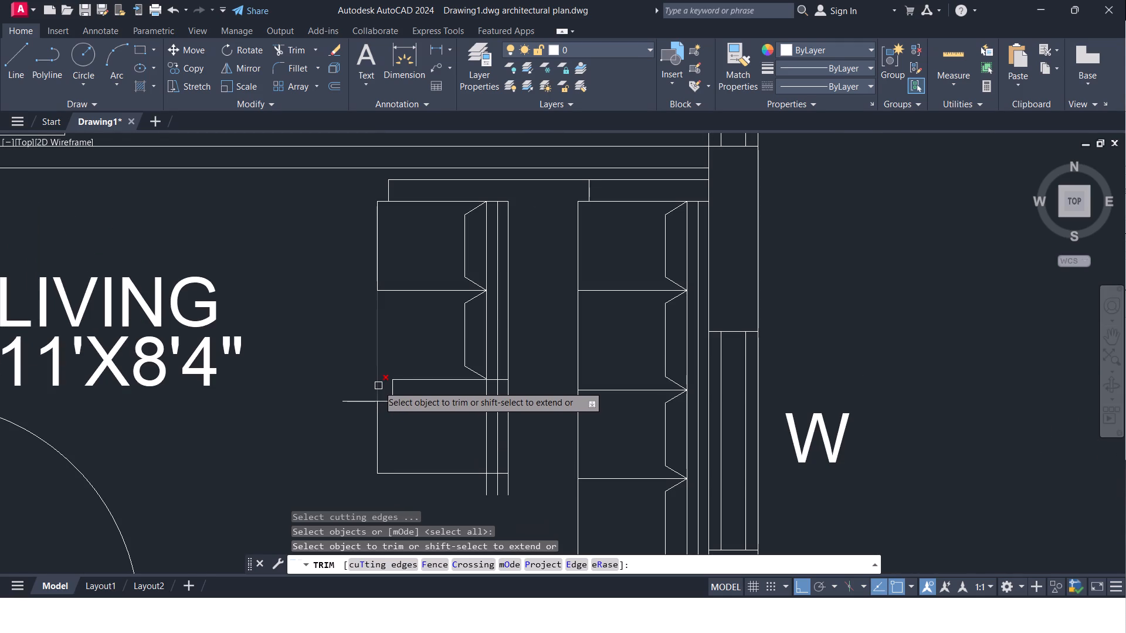
{"action": "left_click", "coordinate": [379, 417]}
{"action": "left_click", "coordinate": [406, 474]}
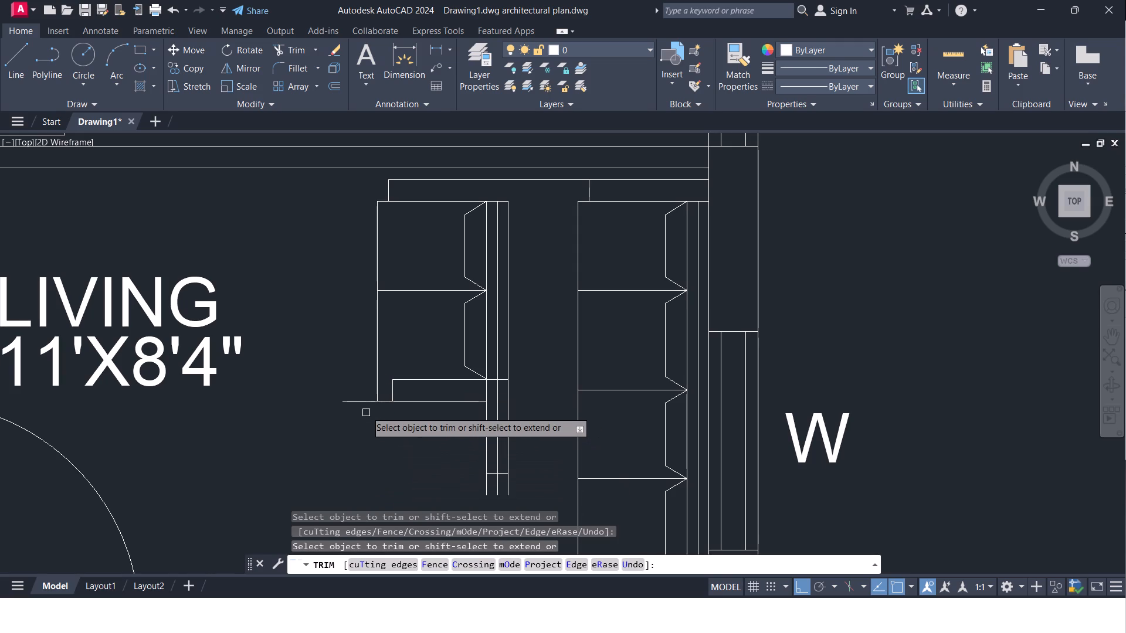
{"action": "left_click", "coordinate": [386, 401]}
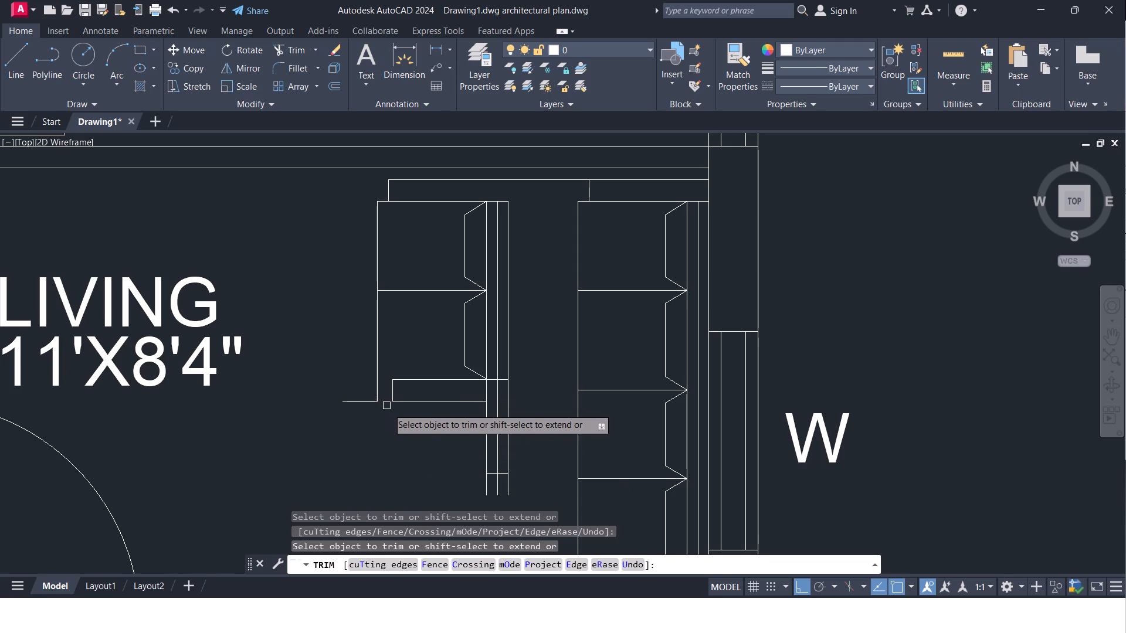
{"action": "key", "text": "Escape"}
Extend the second seat's southern line west to the sofa's front edge.
{"action": "type", "text": "EX"}
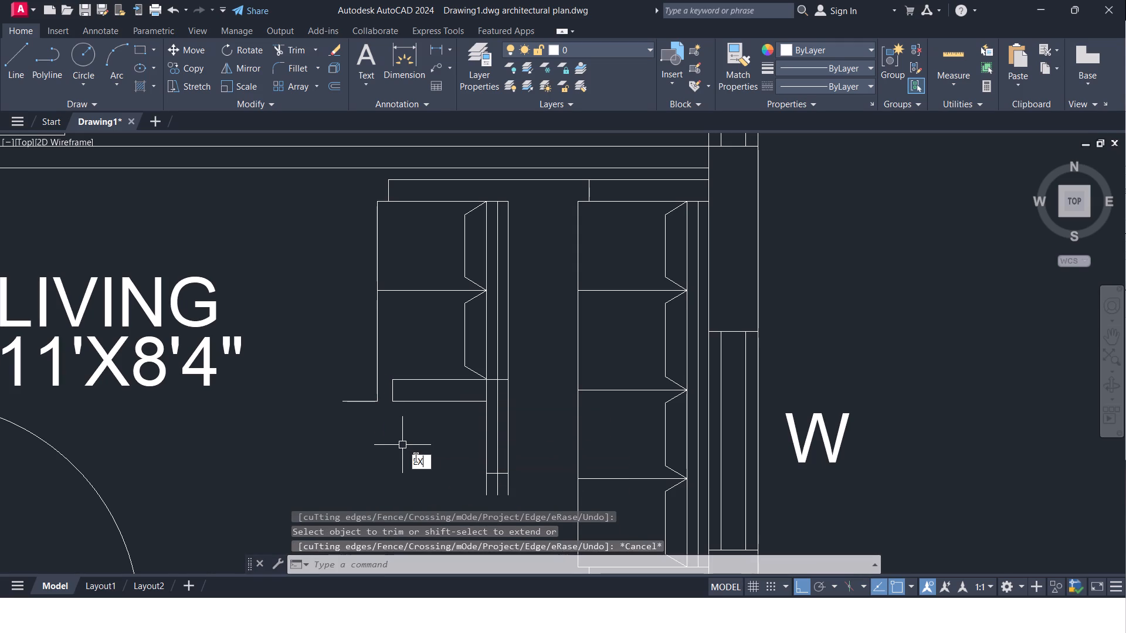
{"action": "key", "text": "Return"}
{"action": "key", "text": "Return"}
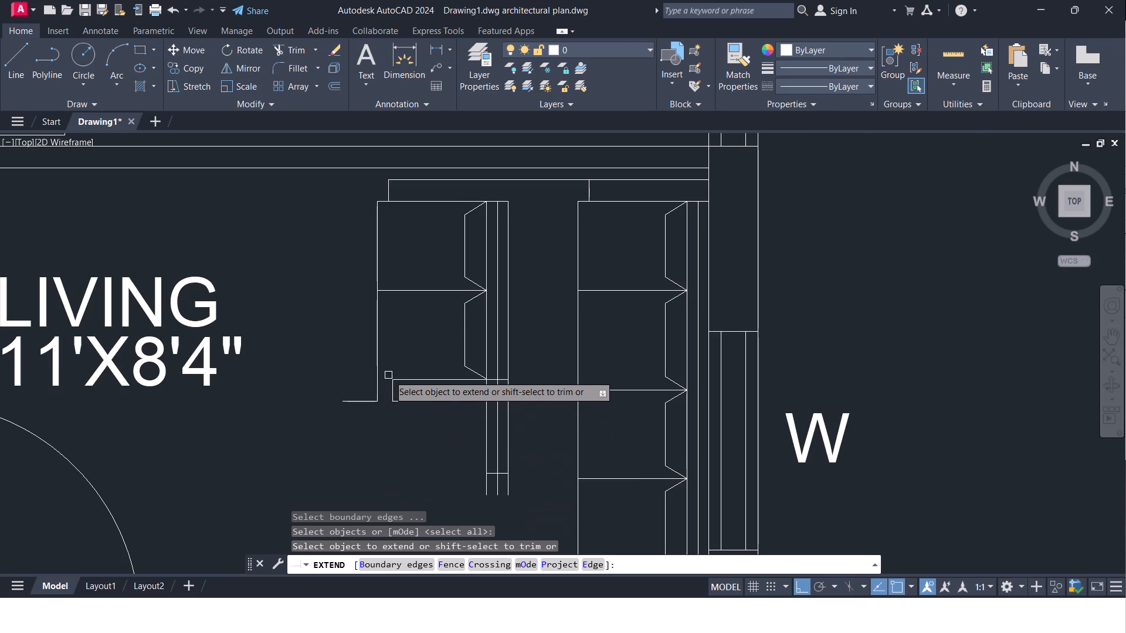
{"action": "scroll", "coordinate": [389, 375], "scroll_direction": "up", "scroll_amount": 2}
{"action": "left_click", "coordinate": [412, 386]}
{"action": "key", "text": "Escape"}
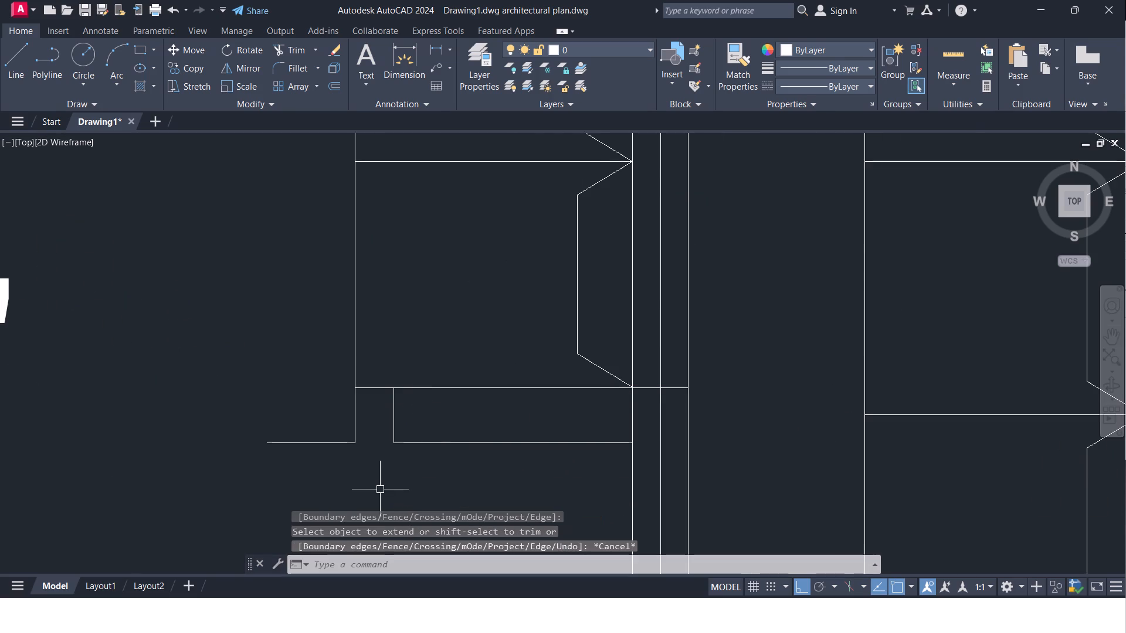
Trim the sofa's front edge below the second seat's southern line and delete the leftover horizontal piece west of the armrest.
{"action": "key", "text": "t"}
{"action": "key", "text": "r"}
{"action": "key", "text": "Return"}
{"action": "key", "text": "Return"}
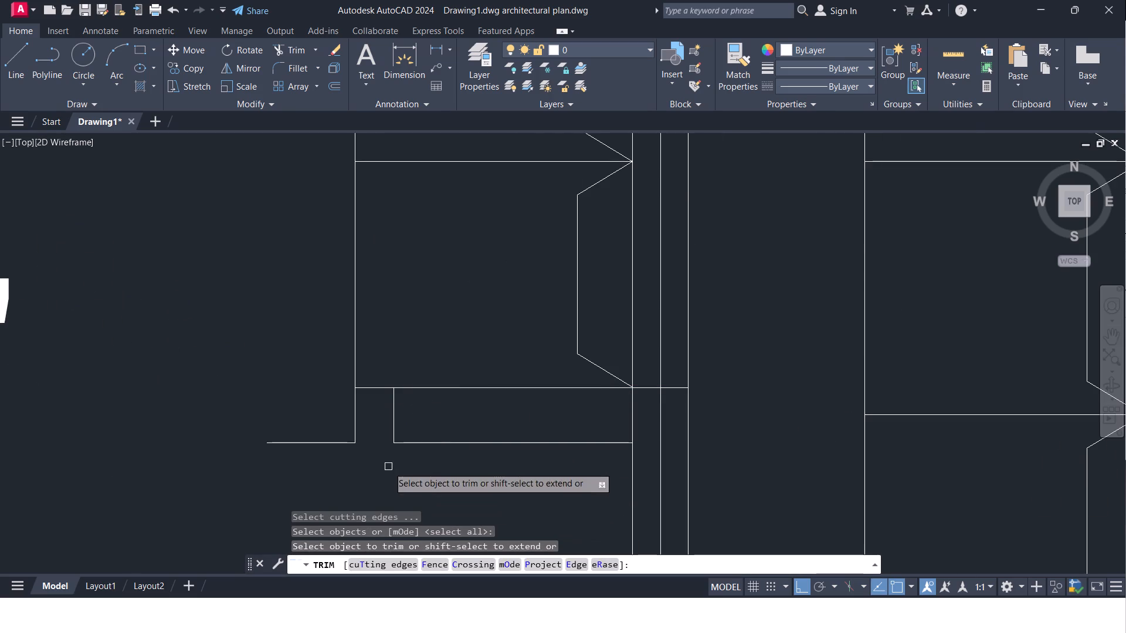
{"action": "left_click", "coordinate": [354, 410]}
{"action": "left_click", "coordinate": [341, 446]}
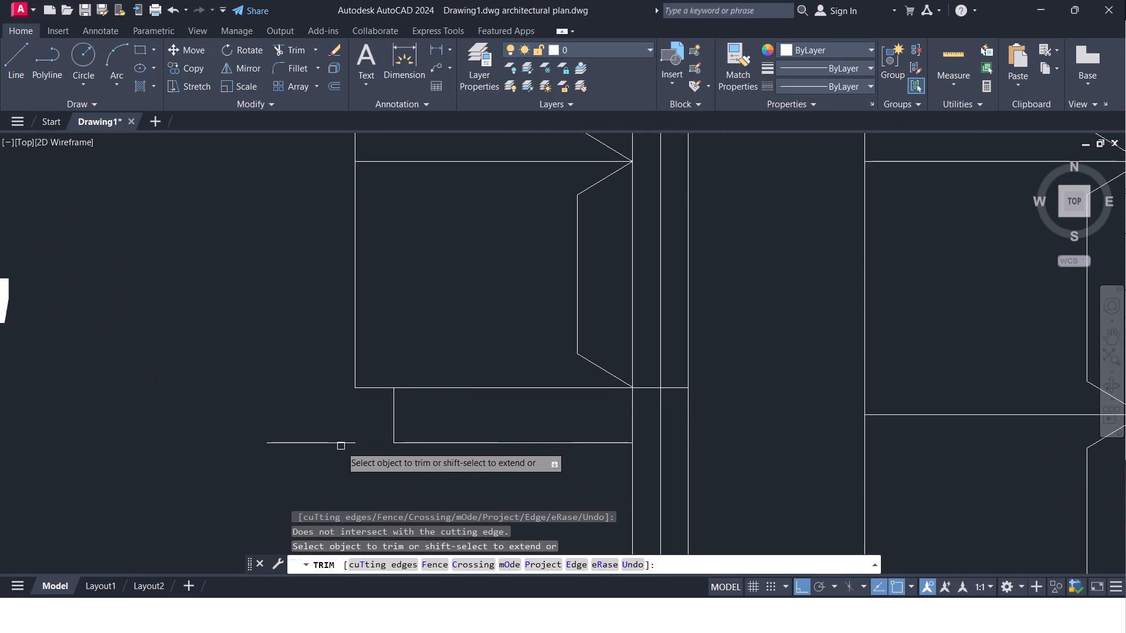
{"action": "key", "text": "Escape"}
{"action": "left_click", "coordinate": [341, 446]}
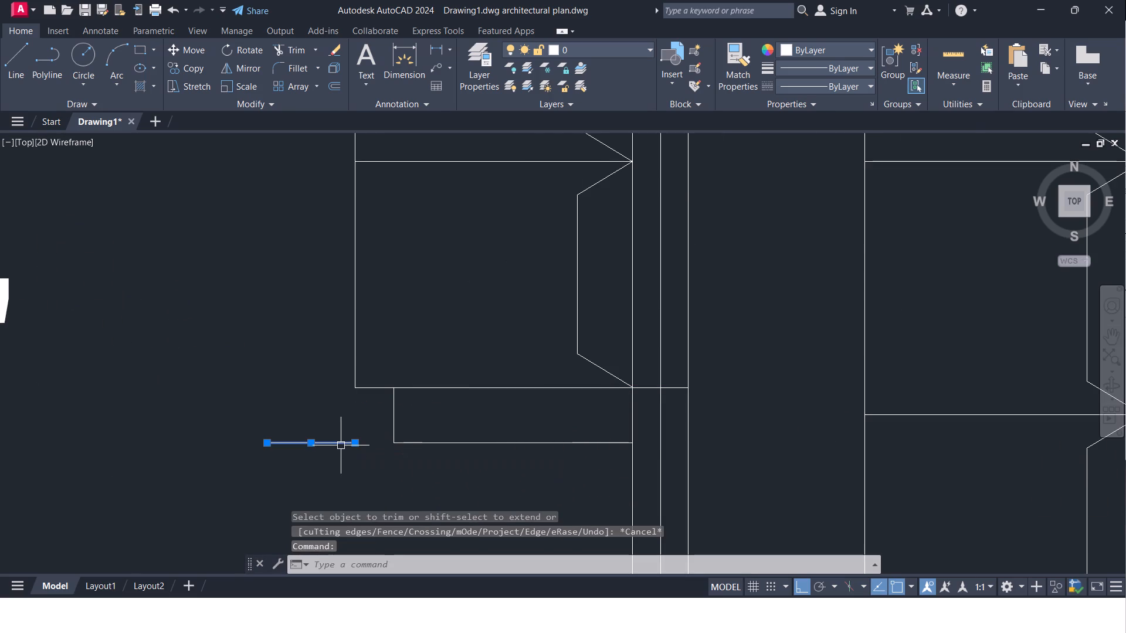
{"action": "key", "text": "Delete"}
Trim the second seat's southern line where it crosses the backrest strips.
{"action": "type", "text": "TR"}
{"action": "key", "text": "Return"}
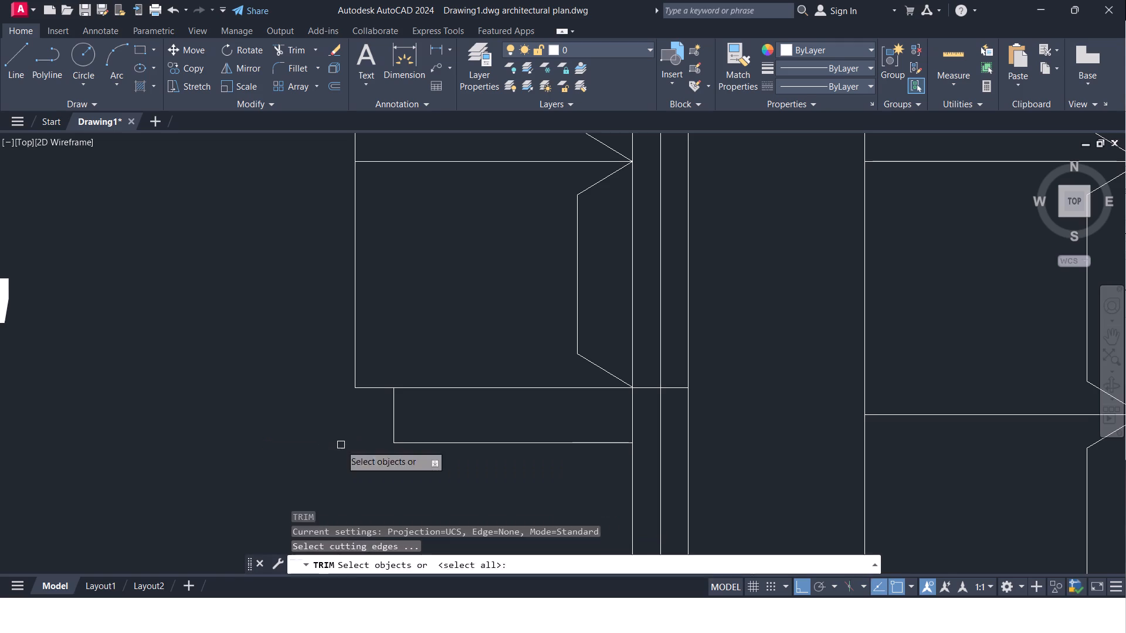
{"action": "key", "text": "Return"}
{"action": "scroll", "coordinate": [670, 390], "scroll_direction": "up", "scroll_amount": 2}
{"action": "left_click", "coordinate": [671, 387]}
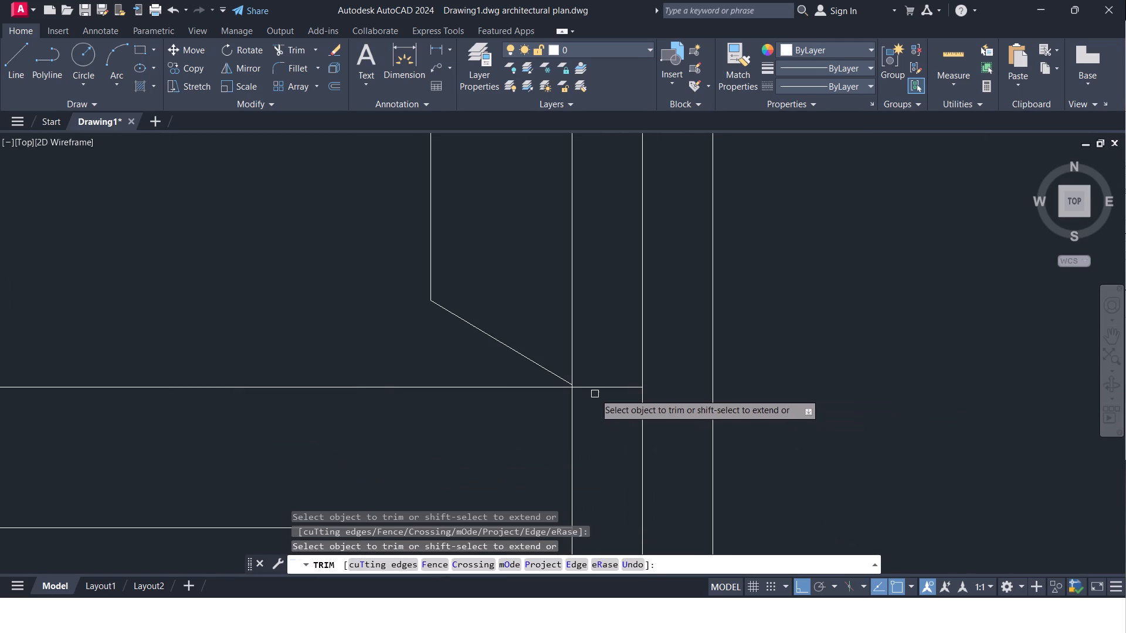
{"action": "left_click", "coordinate": [595, 389]}
{"action": "scroll", "coordinate": [595, 389], "scroll_direction": "down", "scroll_amount": 4}
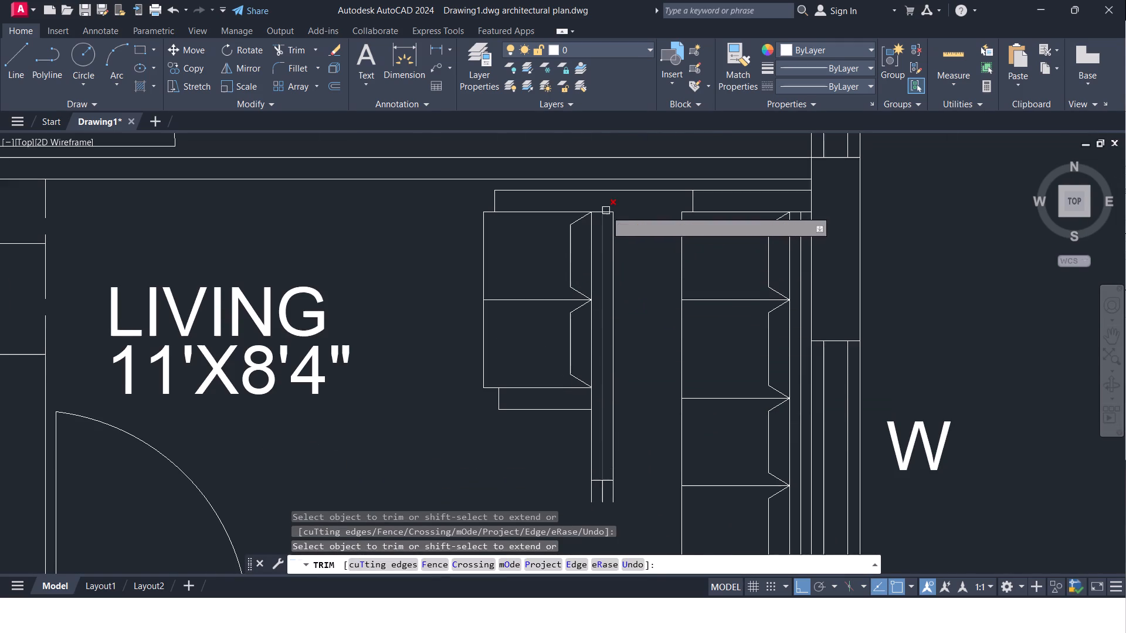
{"action": "middle_click_drag", "start_coordinate": [606, 210], "coordinate": [595, 277]}
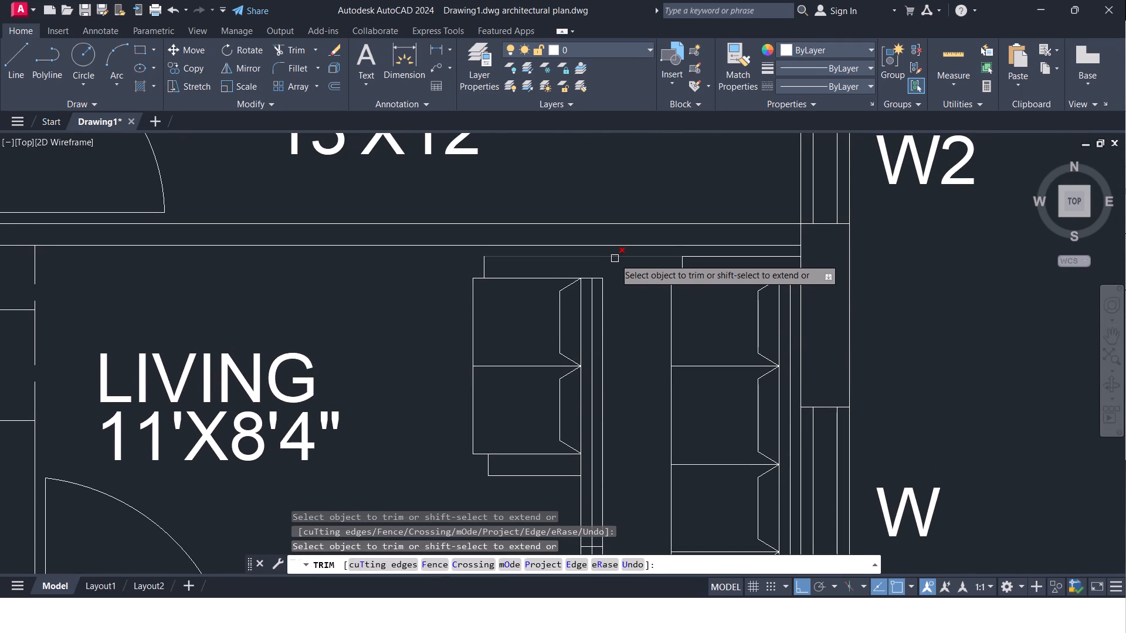
{"action": "key", "text": "Escape"}
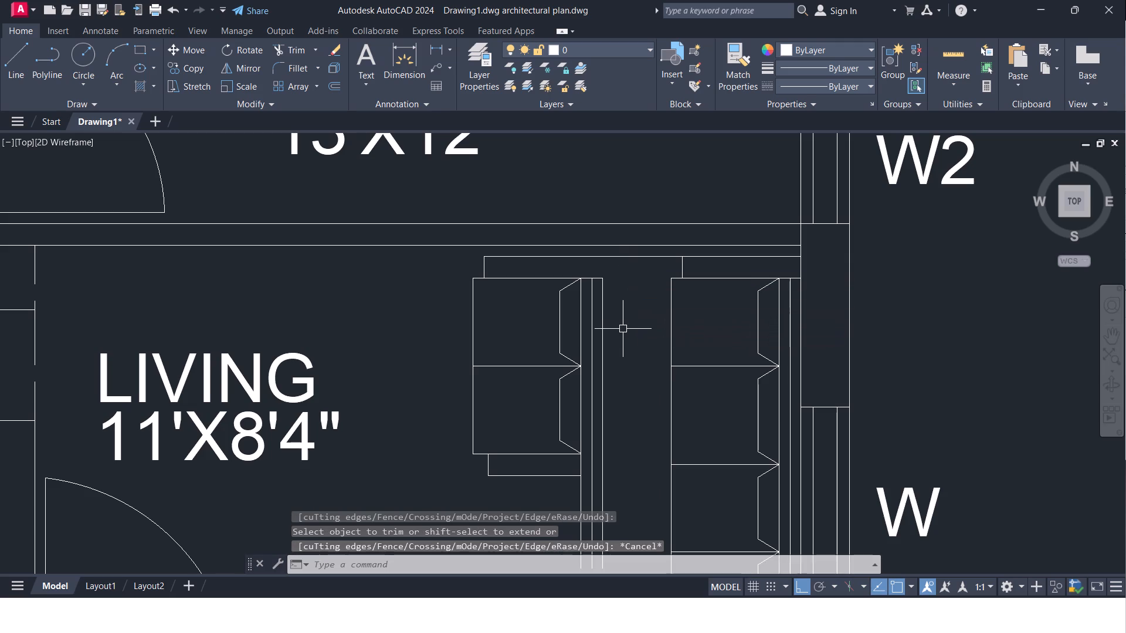
Extend the backrest's outer line north to the north armrest's outer line and the south armrest's outer line east to the backrest's outer line.
{"action": "type", "text": "EX"}
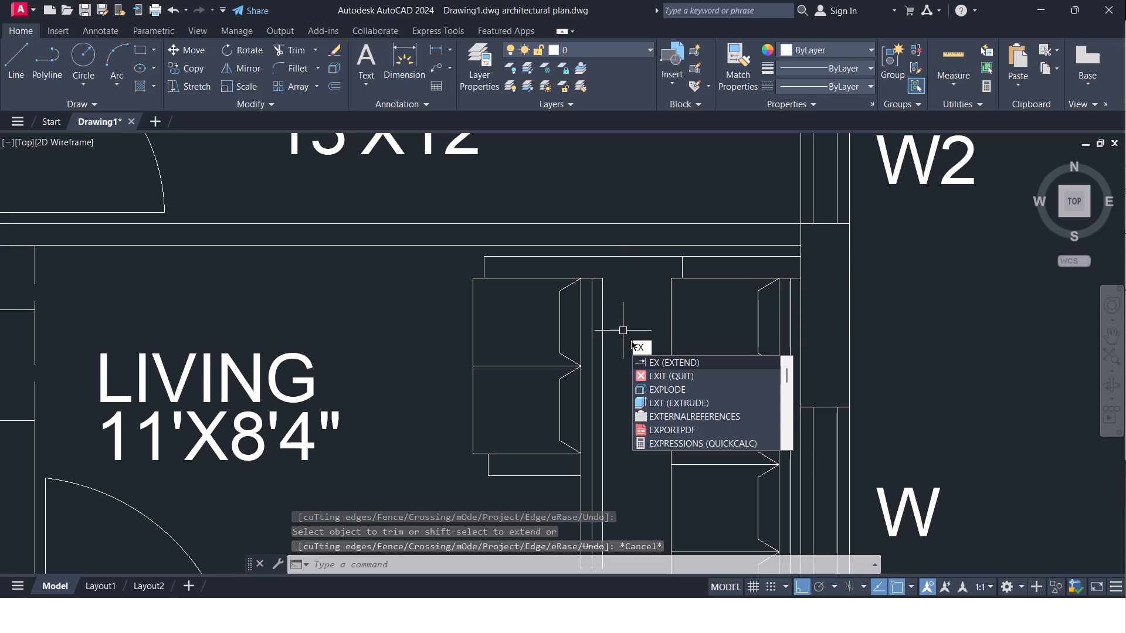
{"action": "key", "text": "Return"}
{"action": "key", "text": "Return"}
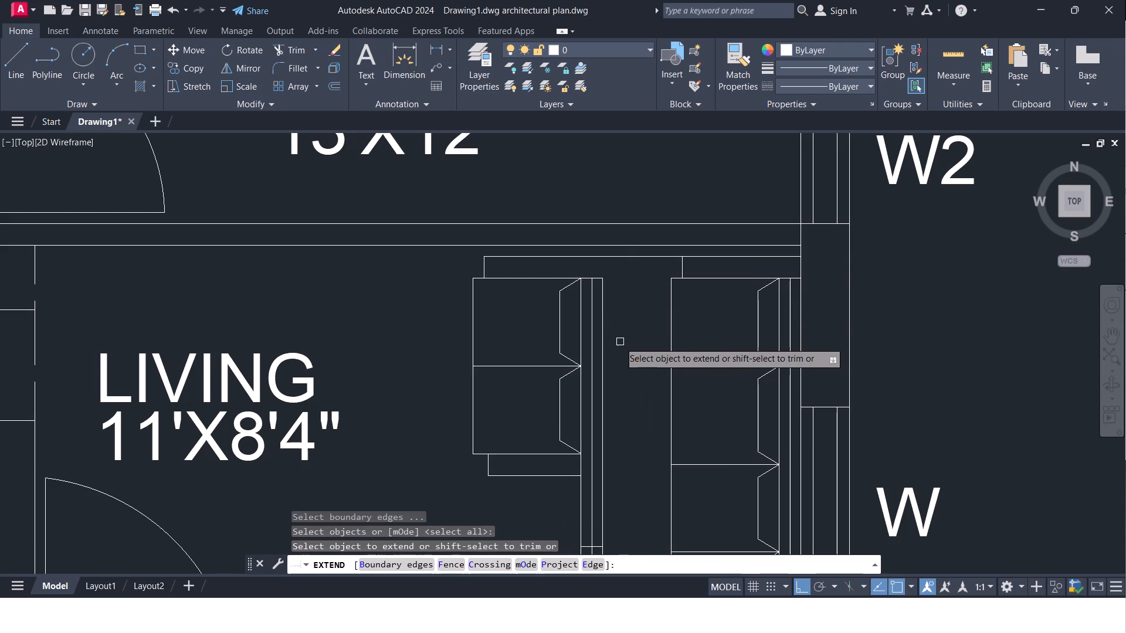
{"action": "left_click", "coordinate": [603, 300]}
{"action": "middle_click_drag", "start_coordinate": [633, 350], "coordinate": [626, 317]}
{"action": "left_click", "coordinate": [551, 442]}
{"action": "left_click", "coordinate": [551, 438]}
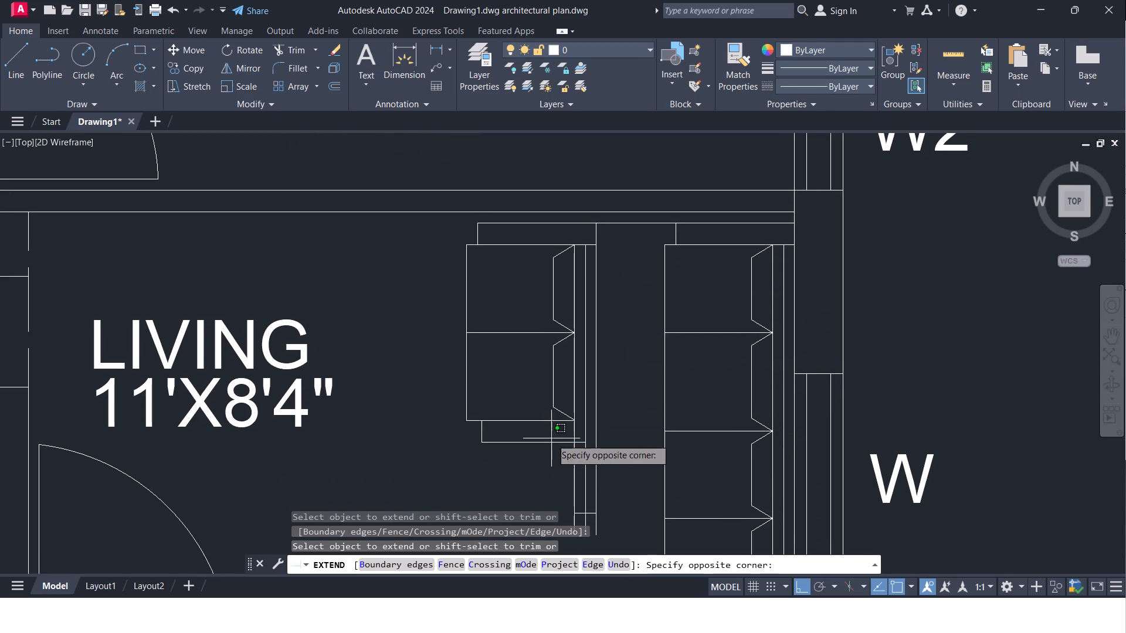
{"action": "double_click", "coordinate": [551, 442]}
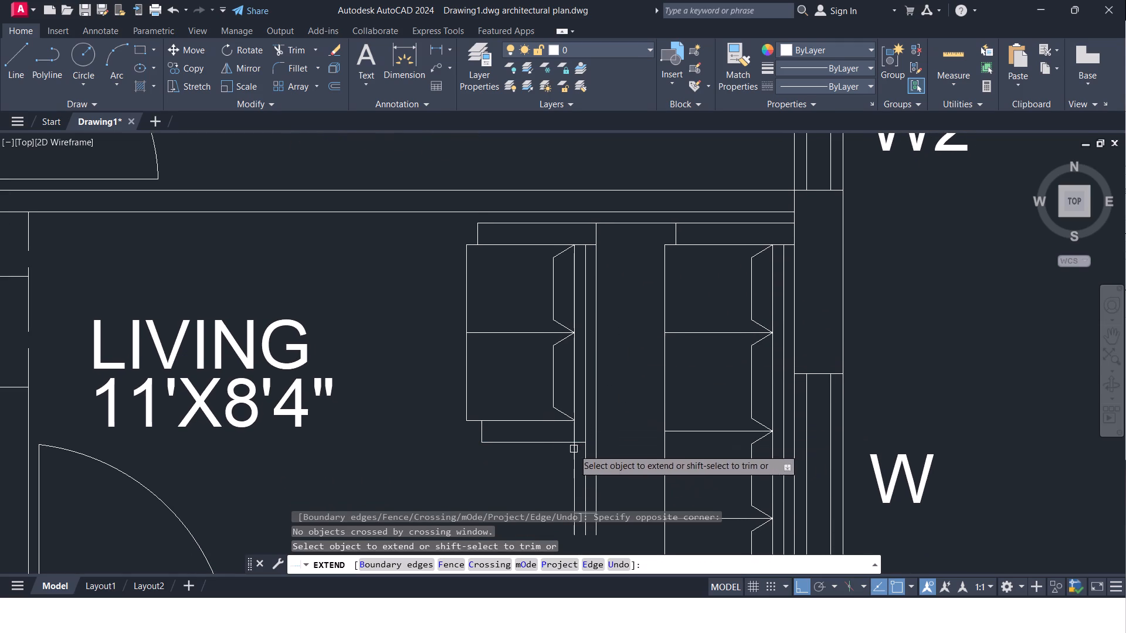
{"action": "double_click", "coordinate": [555, 443]}
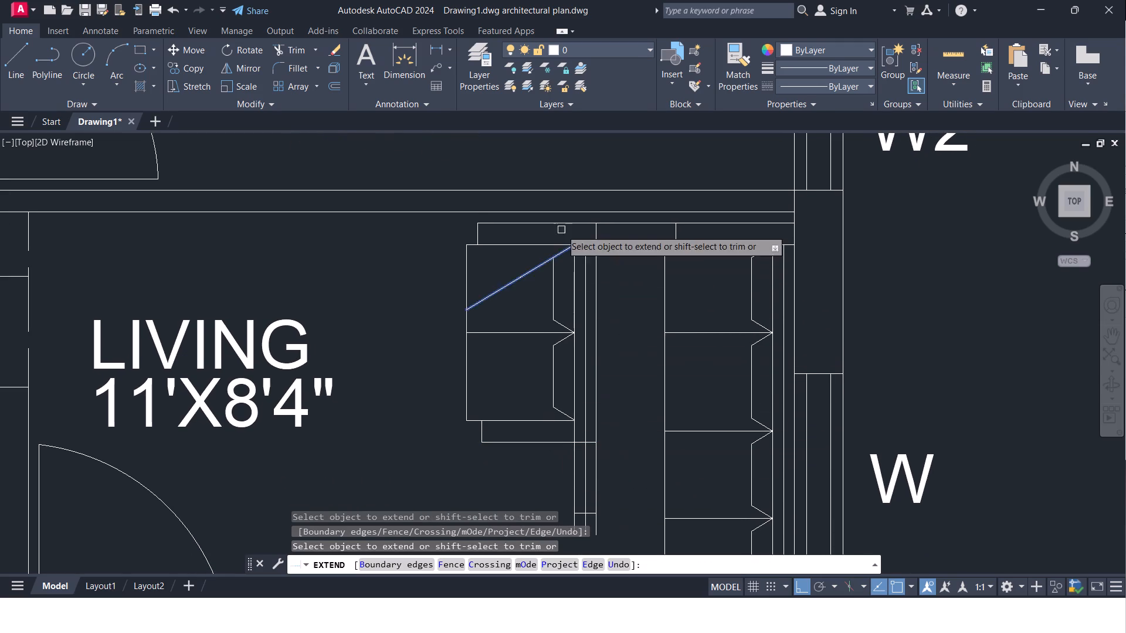
{"action": "key", "text": "Escape"}
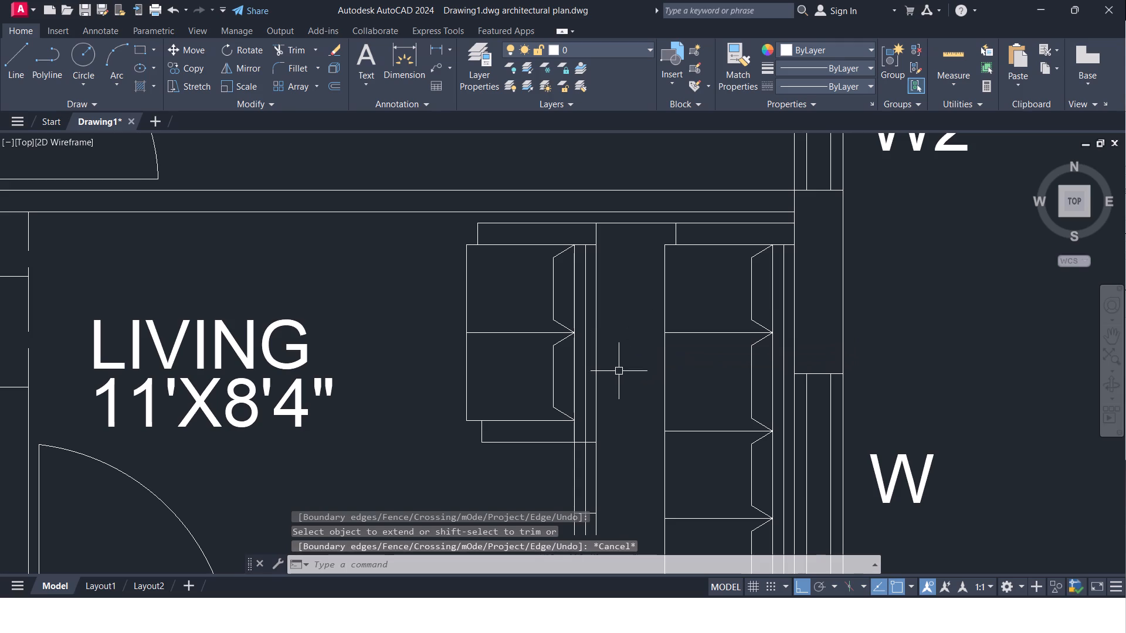
Trim the north armrest's outer line where it spans the gap between the two sofas.
{"action": "type", "text": "TR"}
{"action": "key", "text": "Return"}
{"action": "key", "text": "Return"}
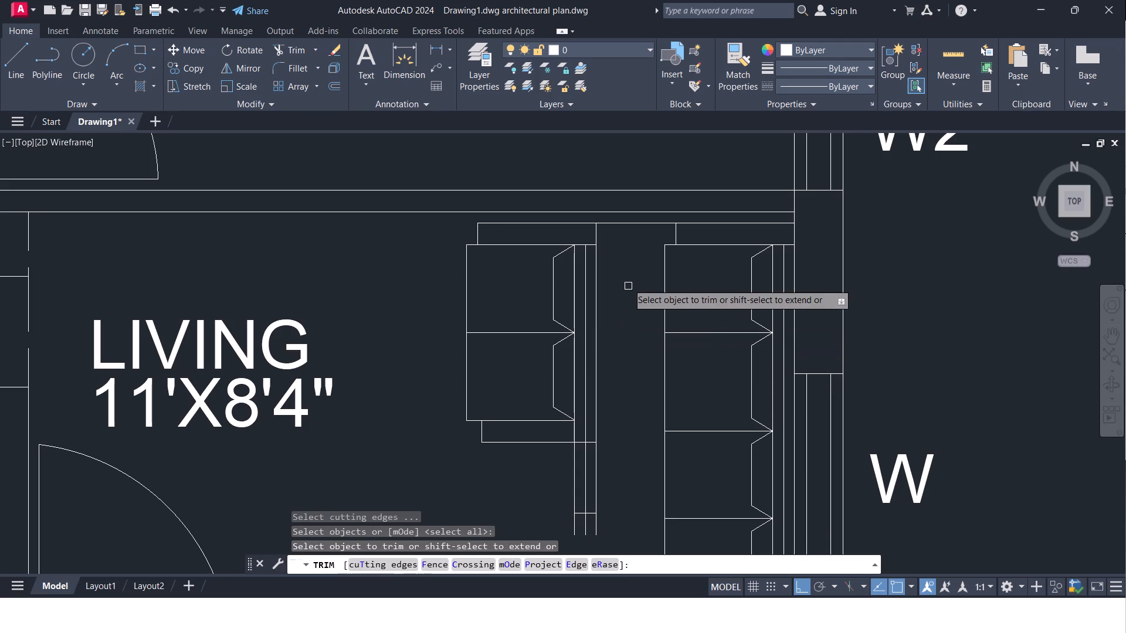
{"action": "left_click", "coordinate": [629, 222]}
{"action": "middle_click_drag", "start_coordinate": [634, 277], "coordinate": [648, 208]}
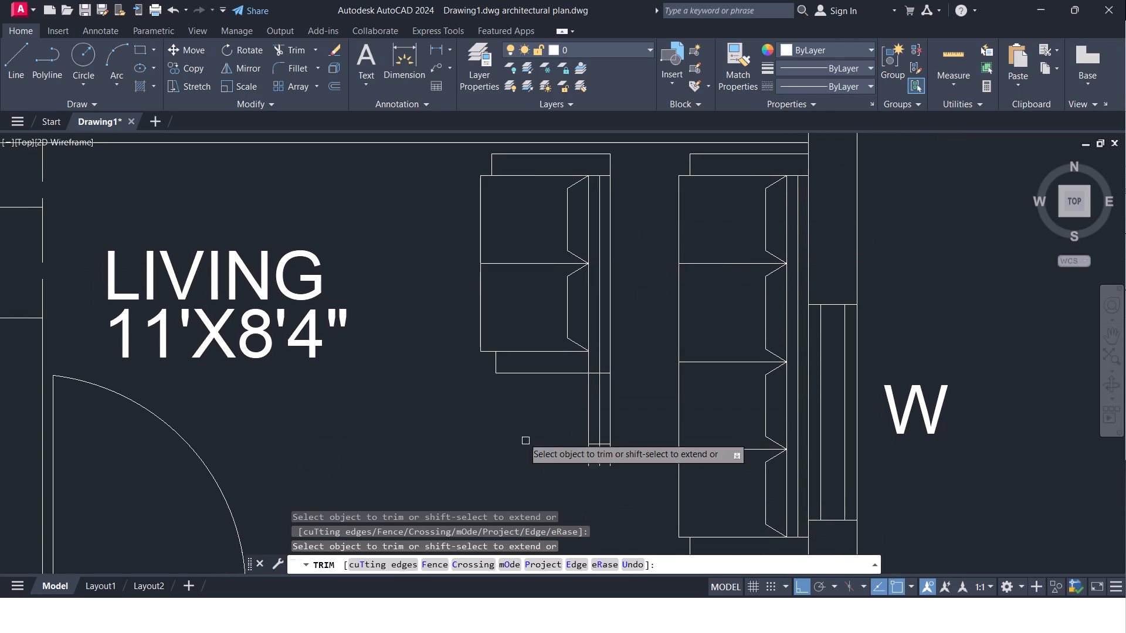
Trim the three backrest lines south of the south armrest and delete the leftover pieces beyond them.
{"action": "left_click_drag", "start_coordinate": [515, 426], "coordinate": [543, 426]}
{"action": "left_click", "coordinate": [612, 419]}
{"action": "left_click", "coordinate": [576, 433]}
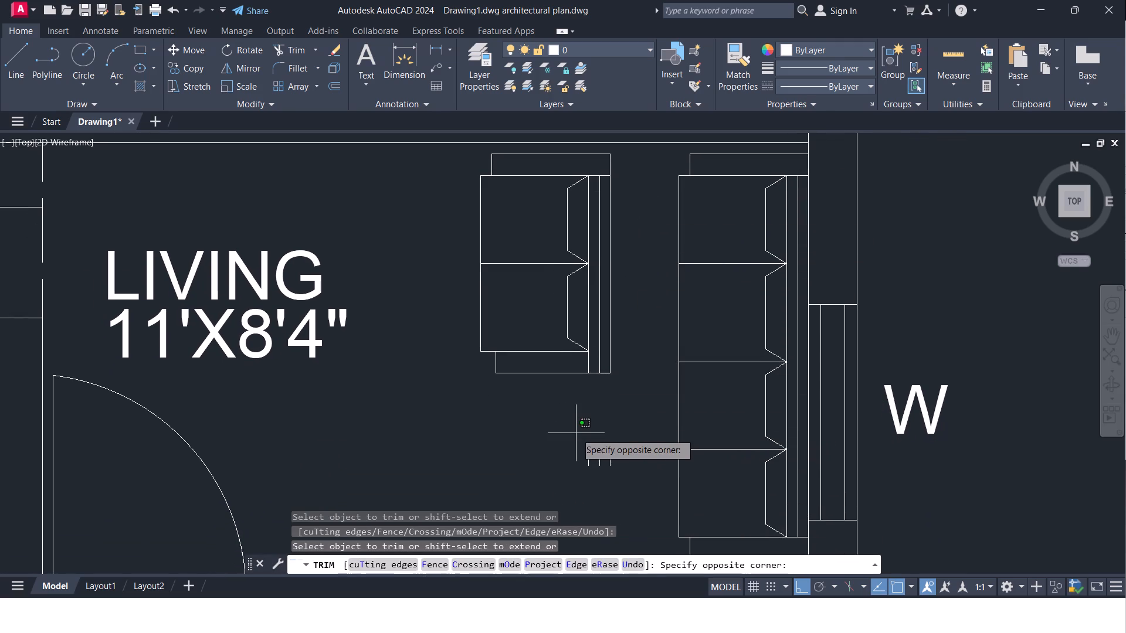
{"action": "key", "text": "Escape"}
{"action": "left_click", "coordinate": [576, 433]}
{"action": "left_click", "coordinate": [613, 468]}
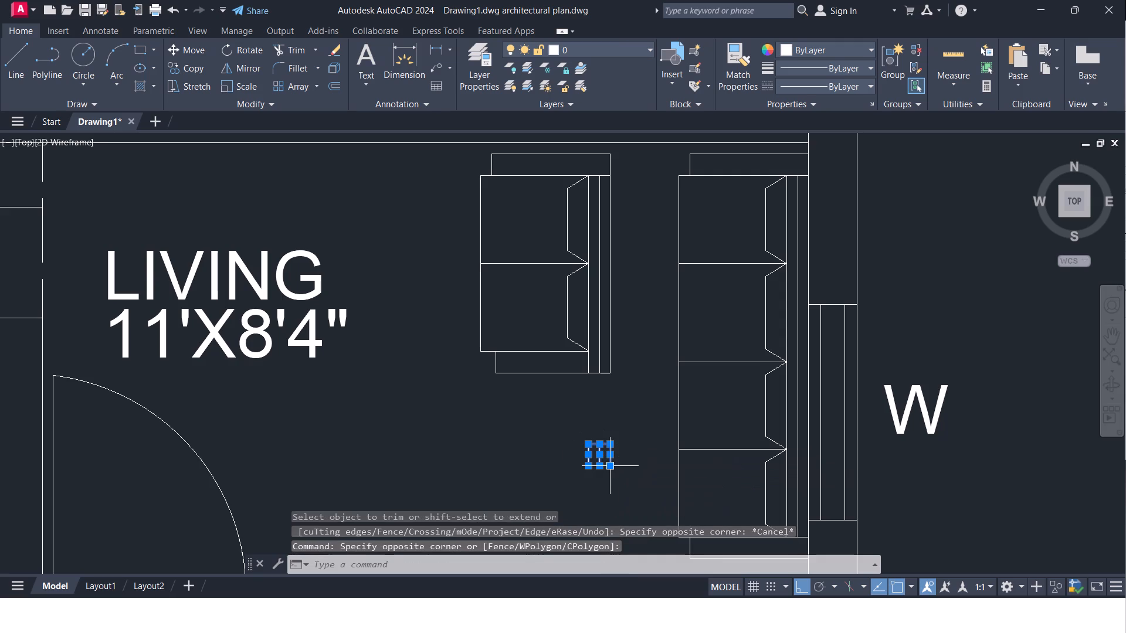
{"action": "key", "text": "Delete"}
{"action": "key", "text": "Delete"}
{"action": "scroll", "coordinate": [615, 438], "scroll_direction": "down", "scroll_amount": 1}
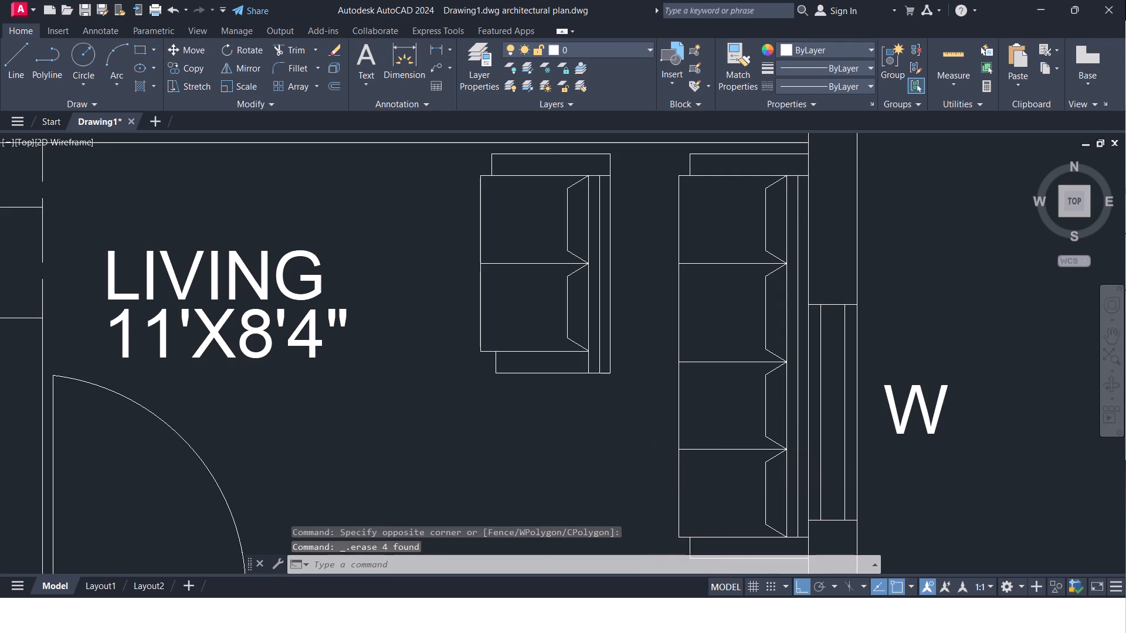
Save the drawing as a new DWG named "Drawing1.dwg architectural plan 1" in the same folder and minimize the AutoCAD window.
{"action": "middle_click_drag", "start_coordinate": [615, 438], "coordinate": [600, 394]}
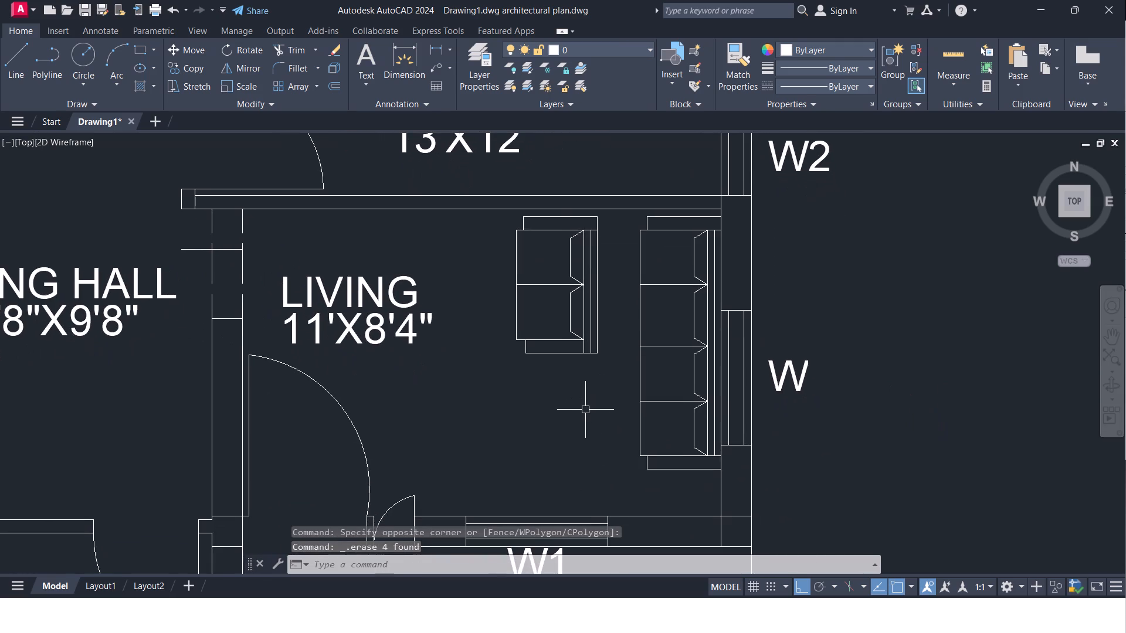
{"action": "key", "text": "Escape"}
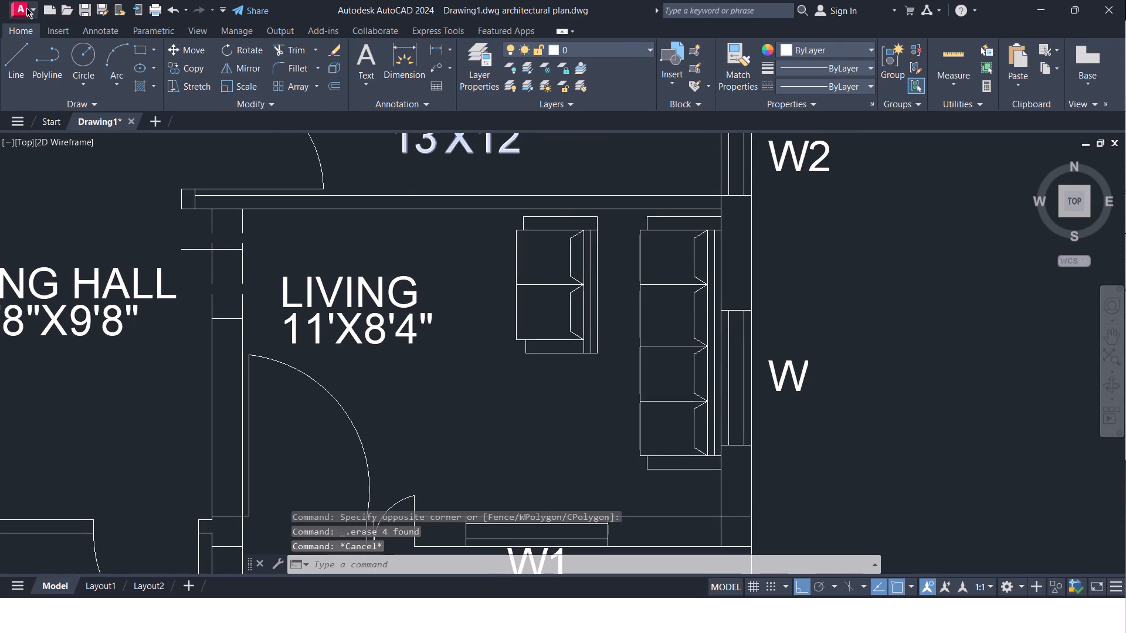
{"action": "left_click", "coordinate": [26, 8]}
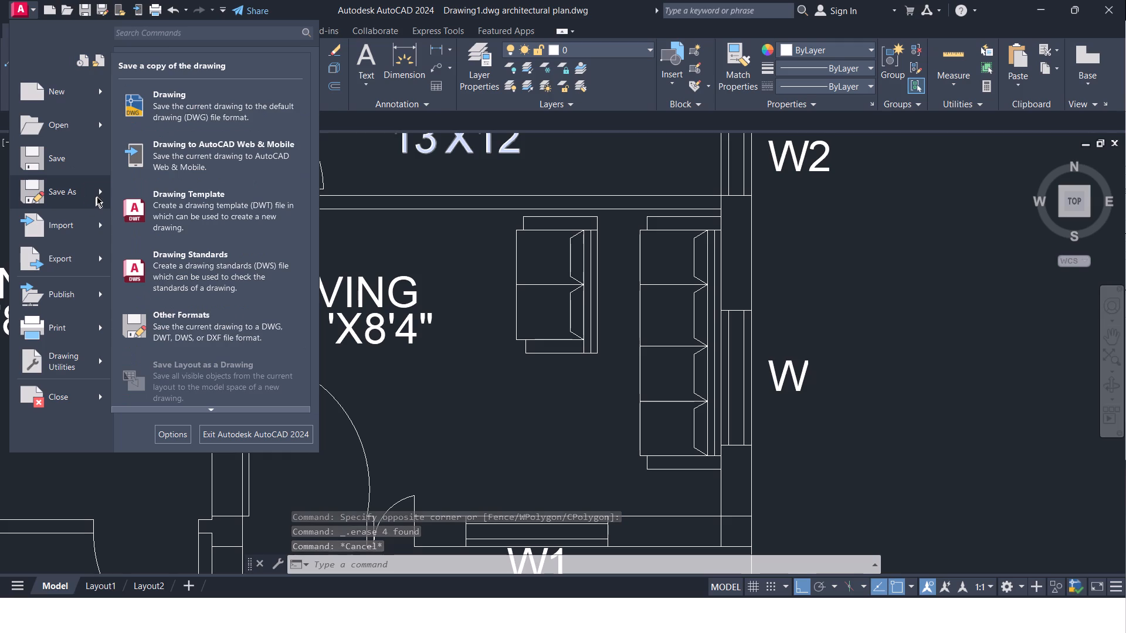
{"action": "left_click", "coordinate": [157, 117]}
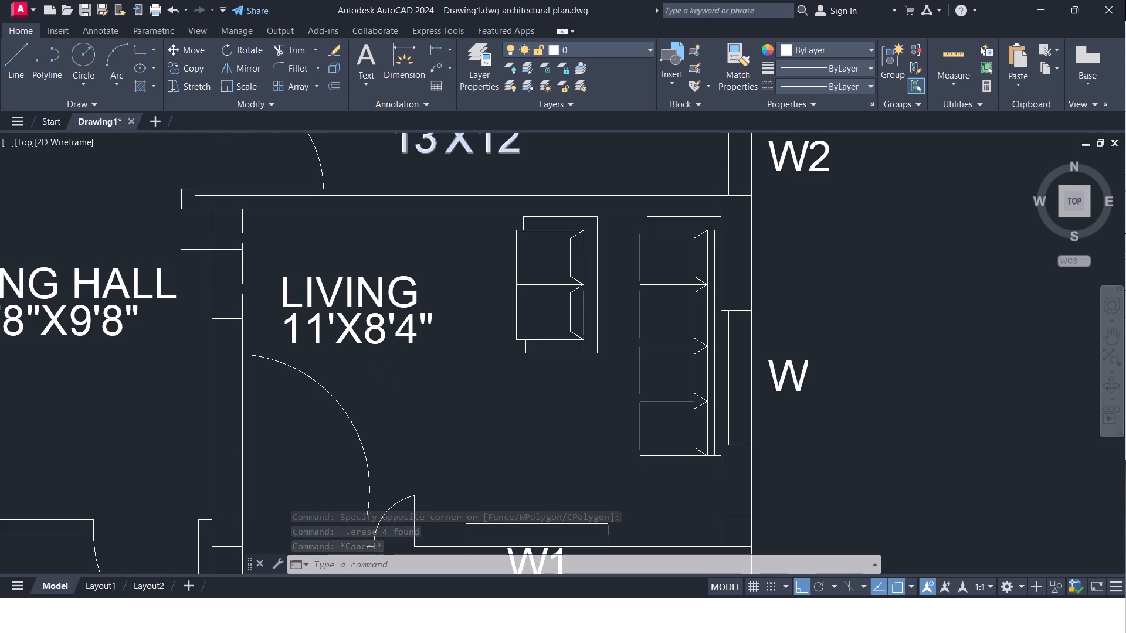
{"action": "left_click", "coordinate": [607, 443]}
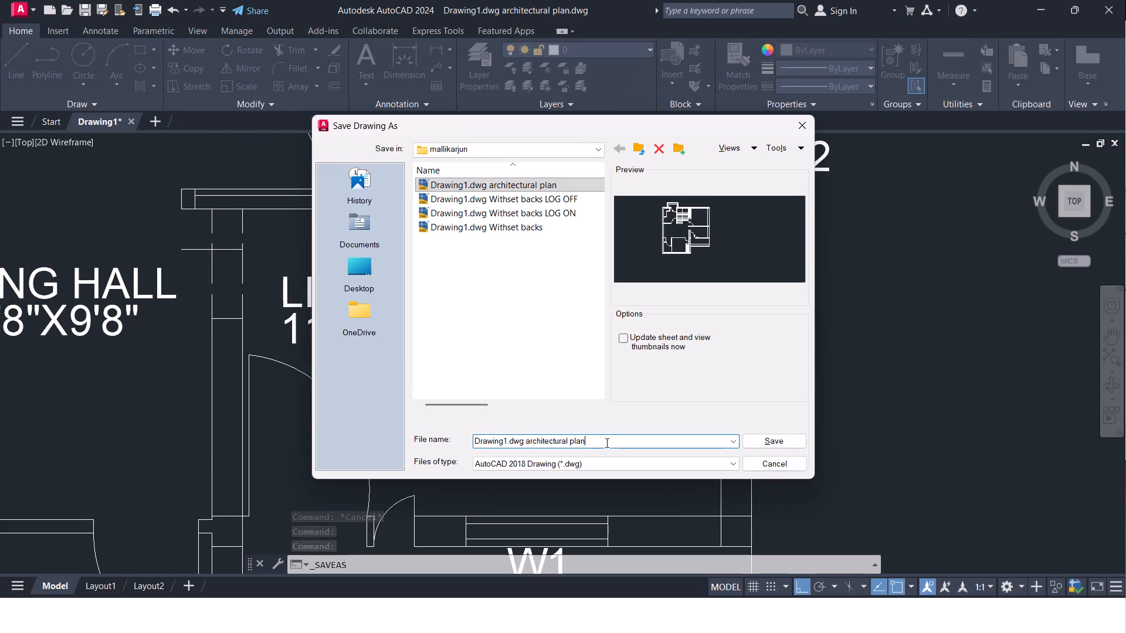
{"action": "key", "text": "space"}
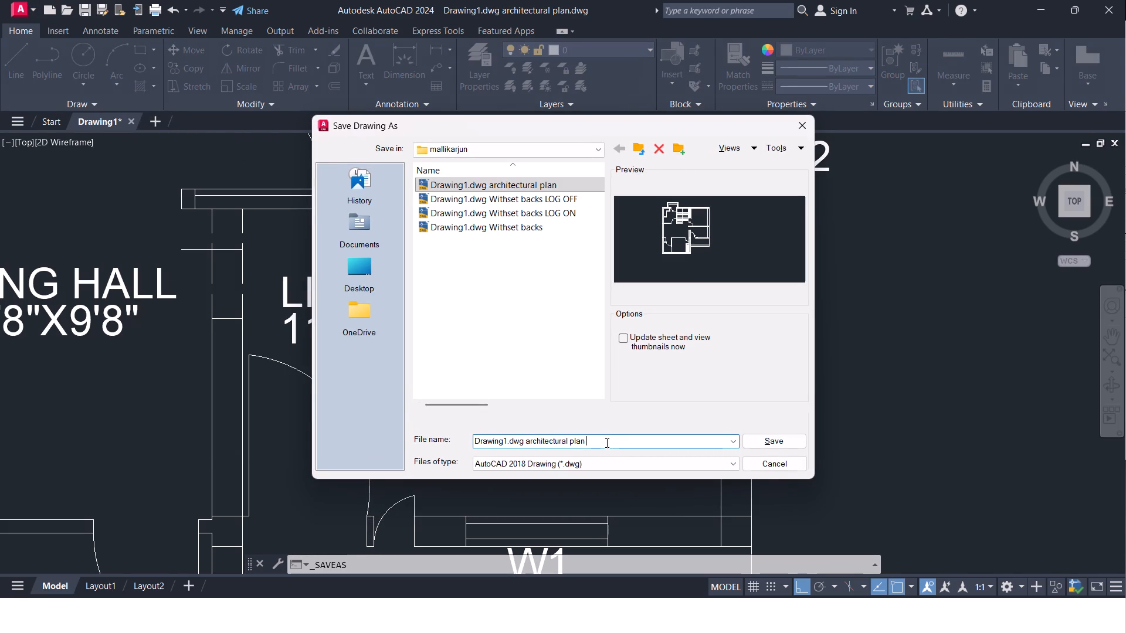
{"action": "key", "text": "1"}
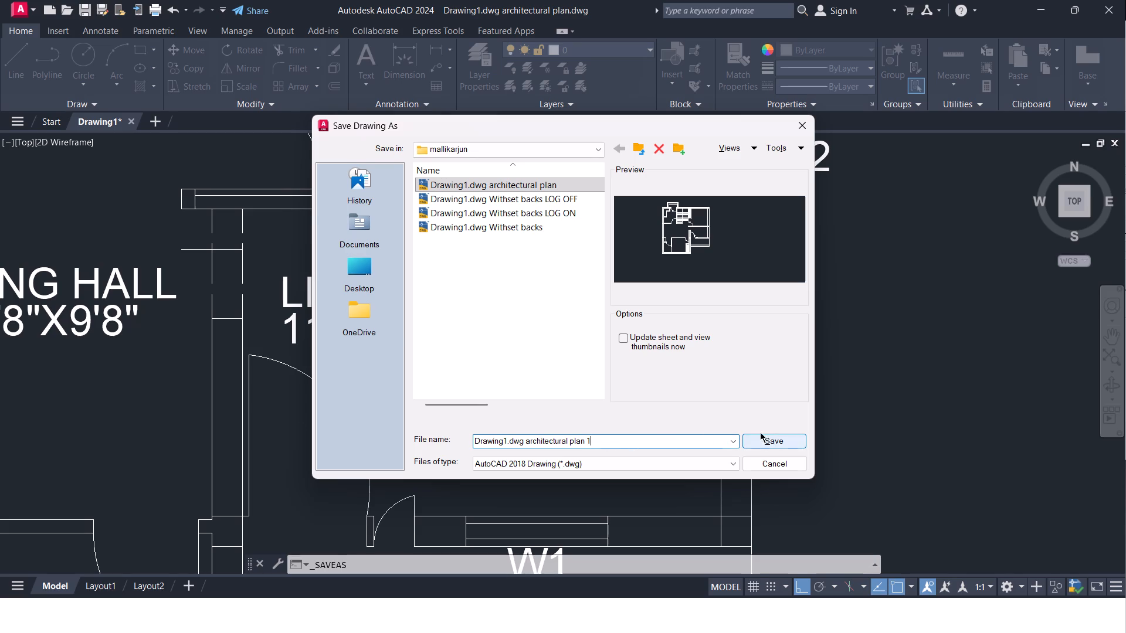
{"action": "left_click", "coordinate": [797, 443]}
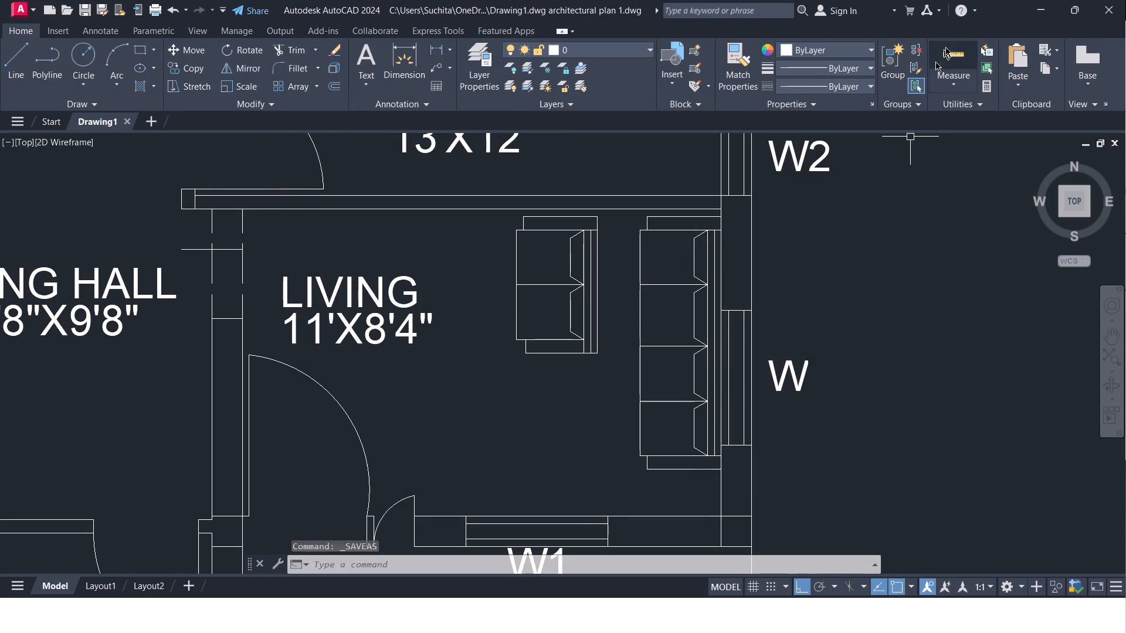
{"action": "left_click", "coordinate": [1050, 12]}
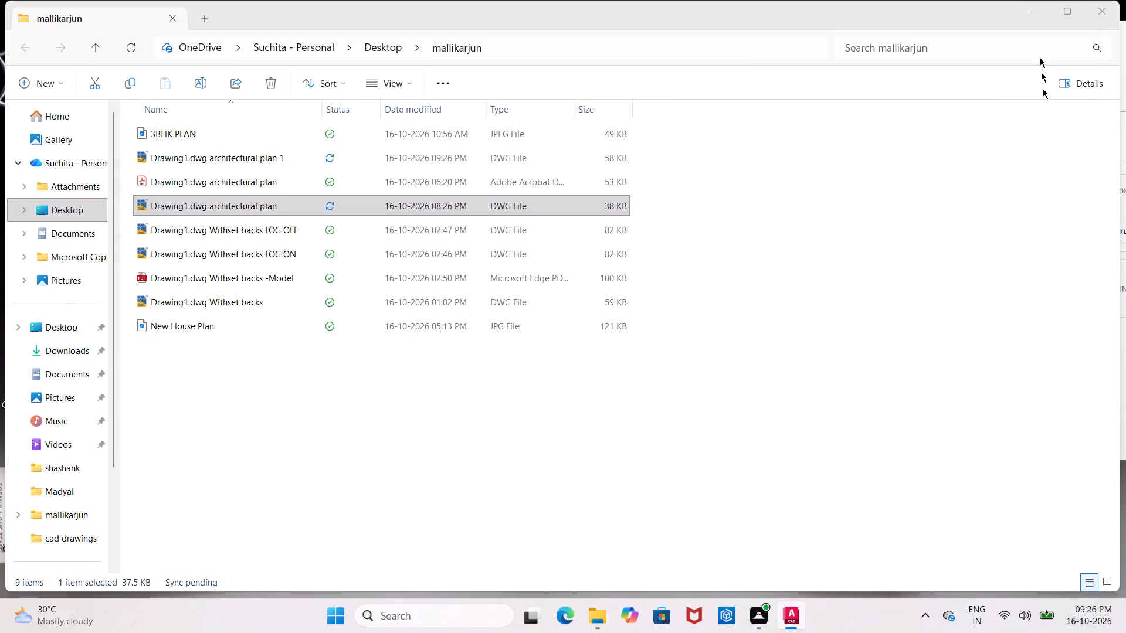